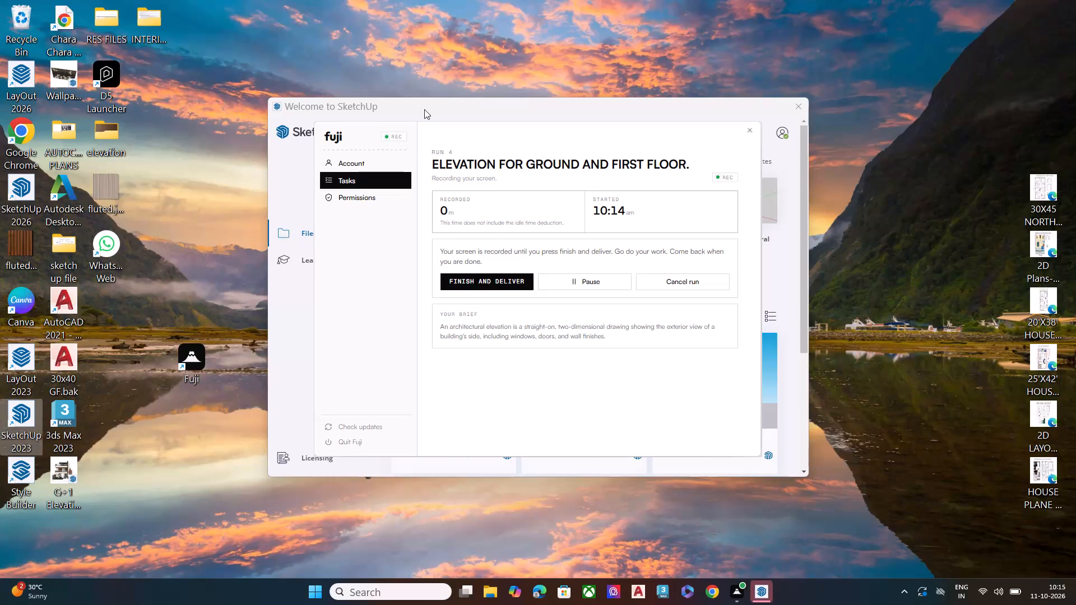
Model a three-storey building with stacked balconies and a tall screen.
Switch to the Welcome to SketchUp window, bringing it in front of the recorder window.
{"action": "left_click", "coordinate": [424, 109]}
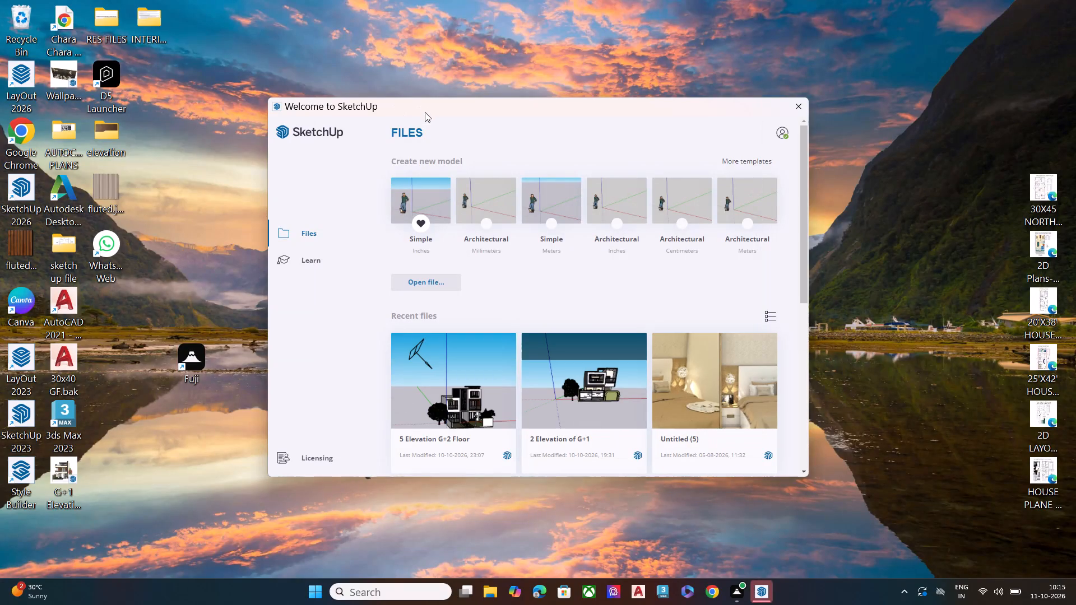
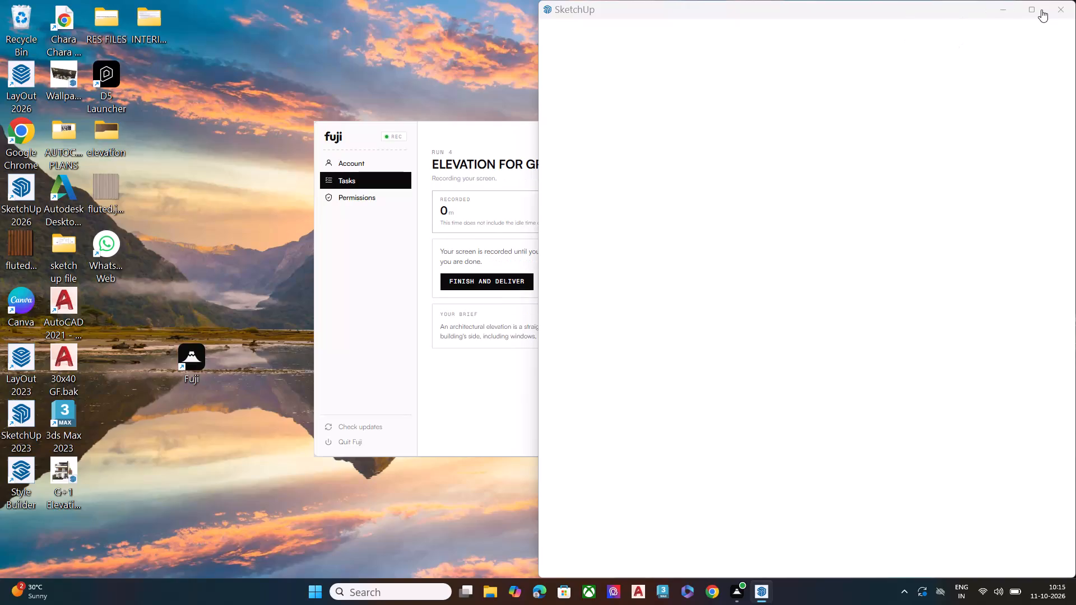
Maximize the SketchUp window so the new untitled model fills the screen.
{"action": "left_click", "coordinate": [1030, 13]}
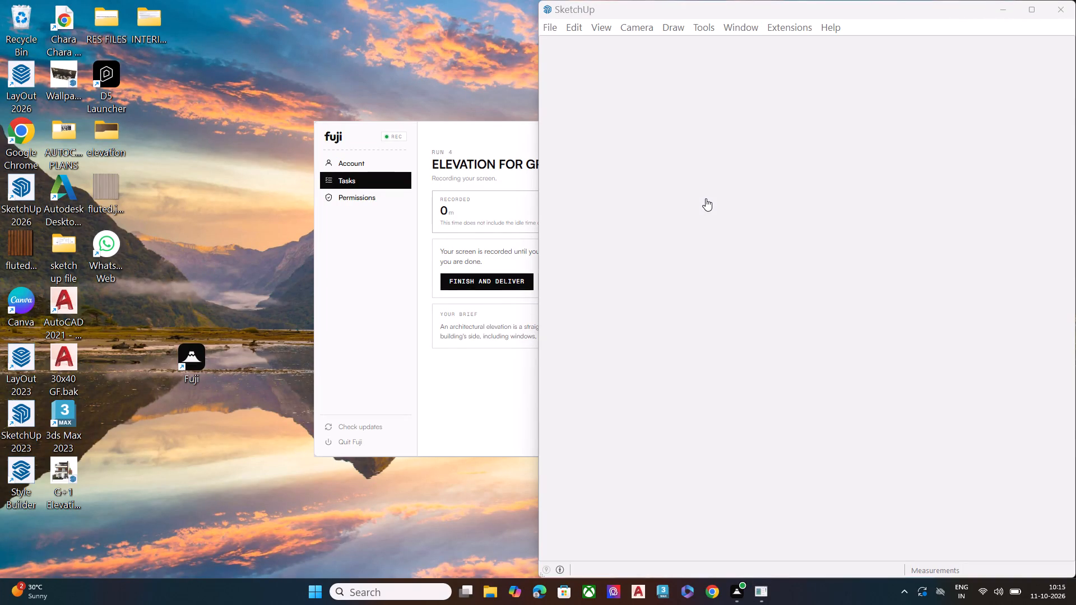
{"action": "double_click", "coordinate": [1031, 9]}
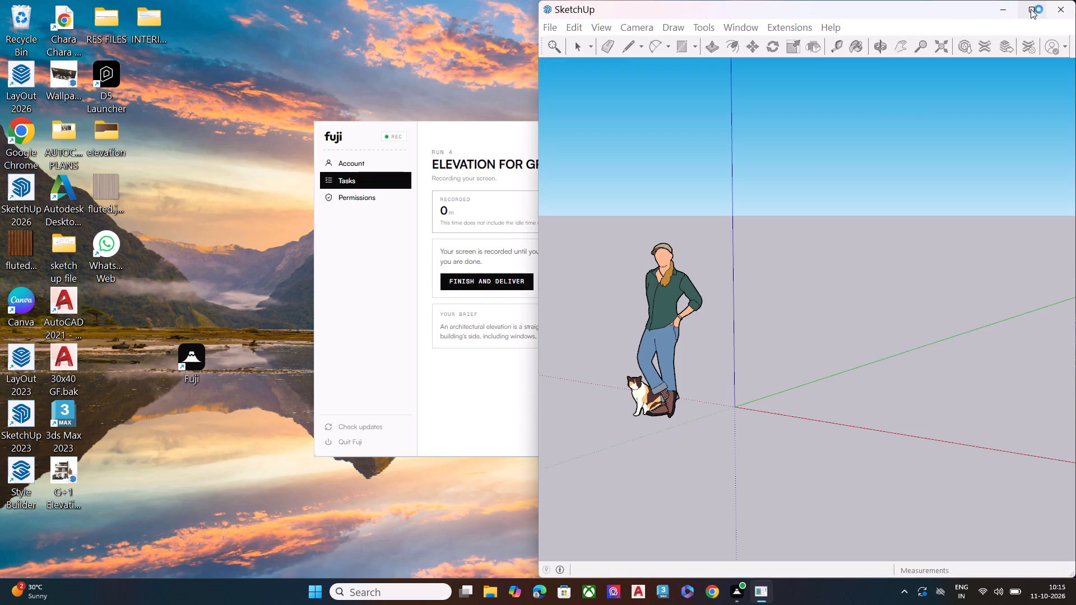
{"action": "left_click", "coordinate": [1031, 9]}
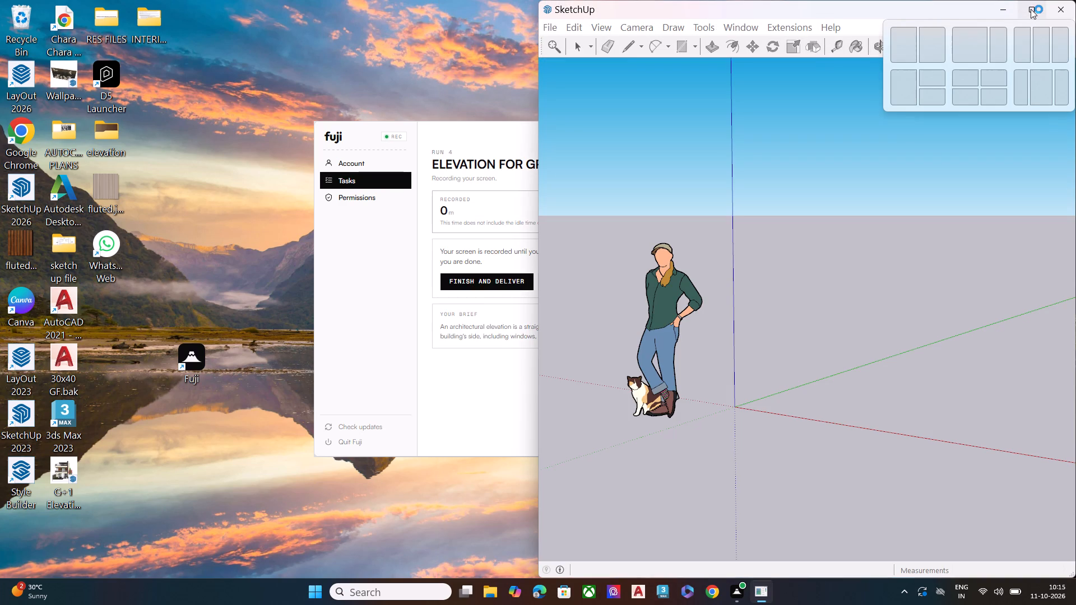
{"action": "left_click", "coordinate": [1029, 8]}
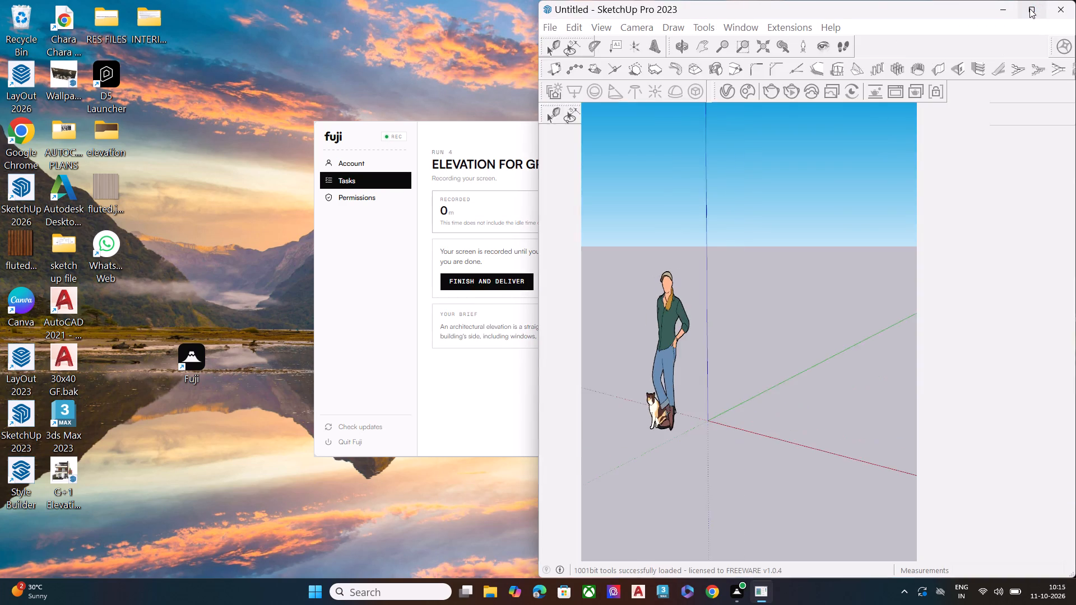
{"action": "left_click", "coordinate": [1029, 8]}
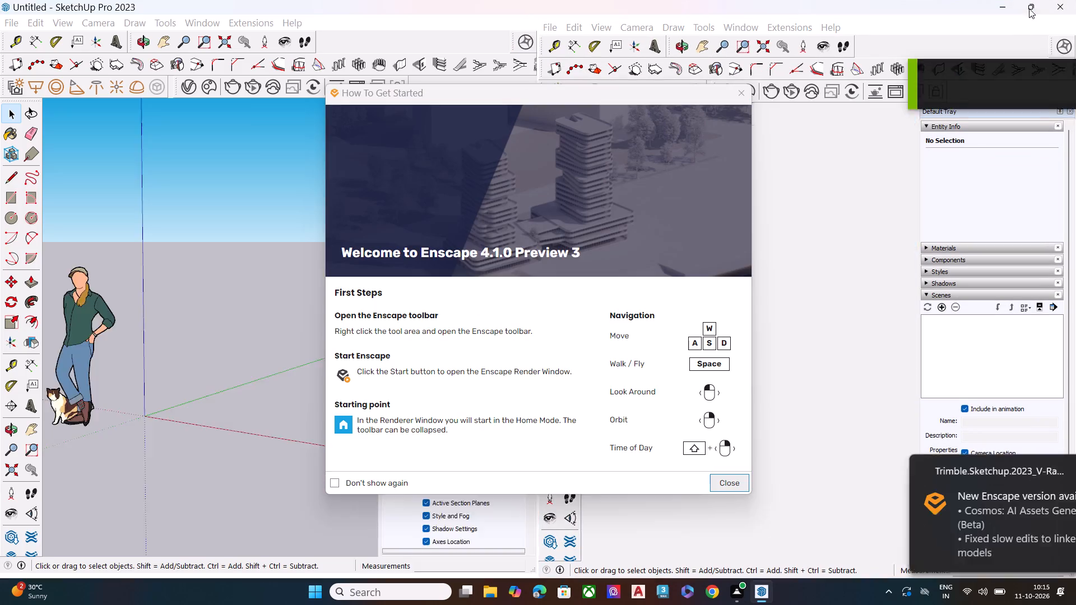
Close the Enscape How To Get Started window and postpone the D5 LiveSync update.
{"action": "left_click", "coordinate": [741, 96]}
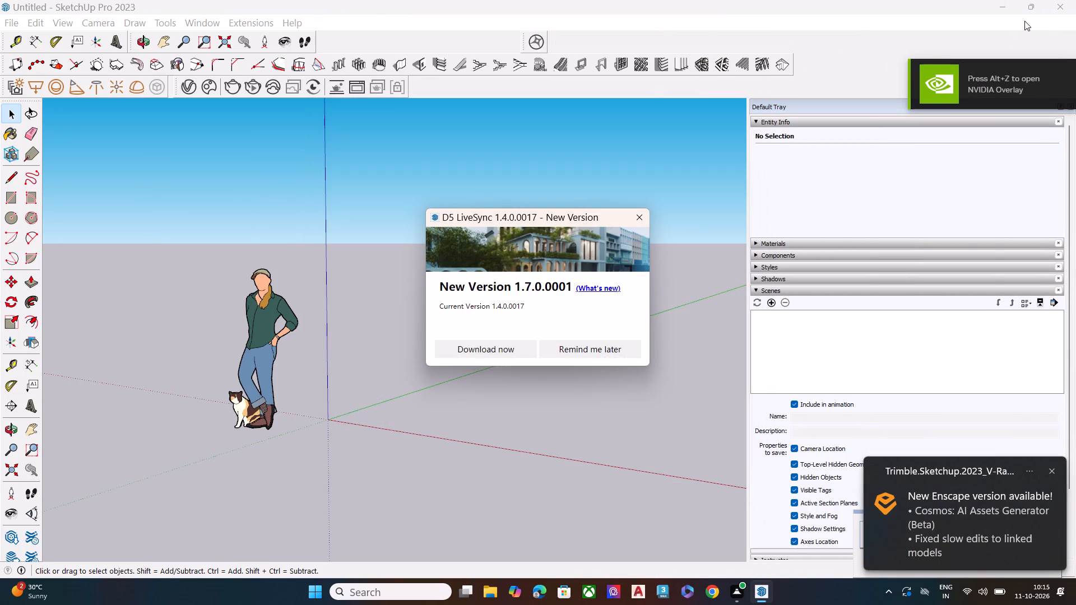
{"action": "left_click", "coordinate": [1003, 6]}
{"action": "left_click", "coordinate": [622, 347]}
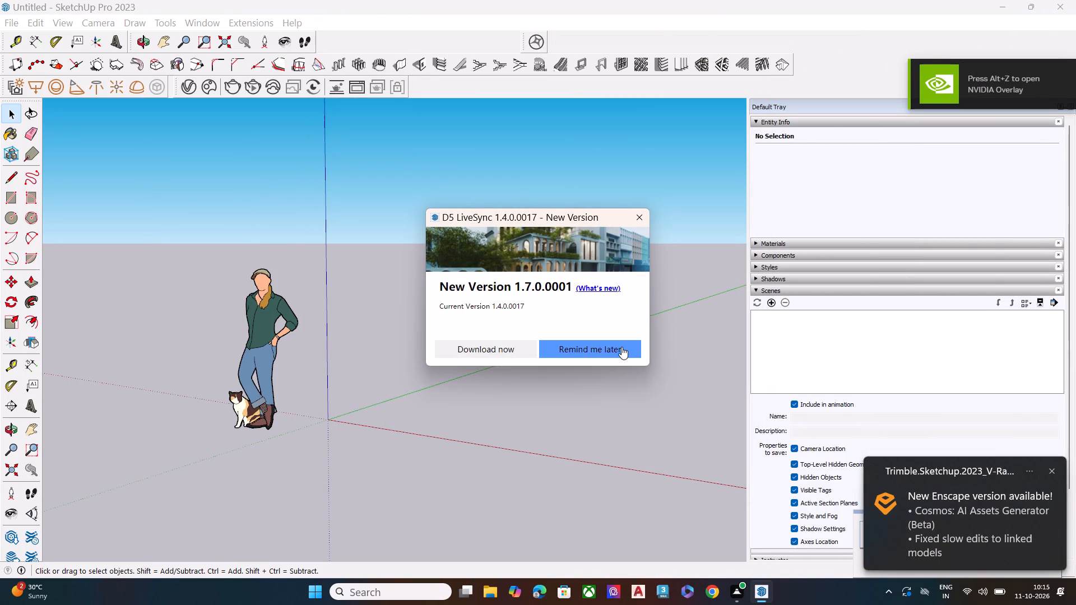
Minimize the SketchUp window to get back to the desktop.
{"action": "left_click", "coordinate": [1005, 15]}
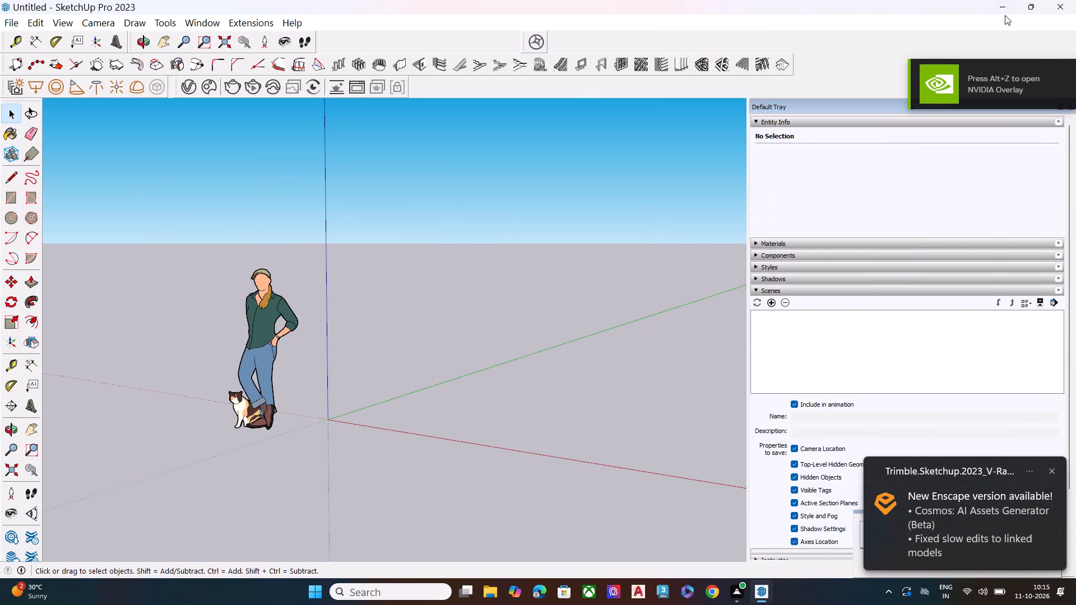
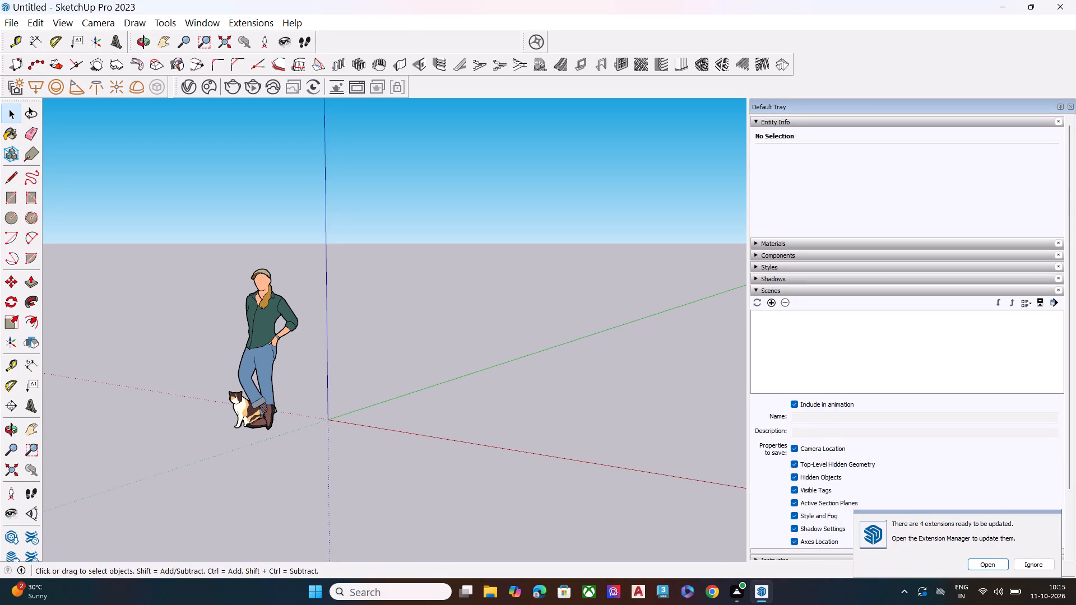
Update the Dynamic Components extension in the Extension Manager, close the manager and dismiss the update notice.
{"action": "left_click", "coordinate": [1000, 564]}
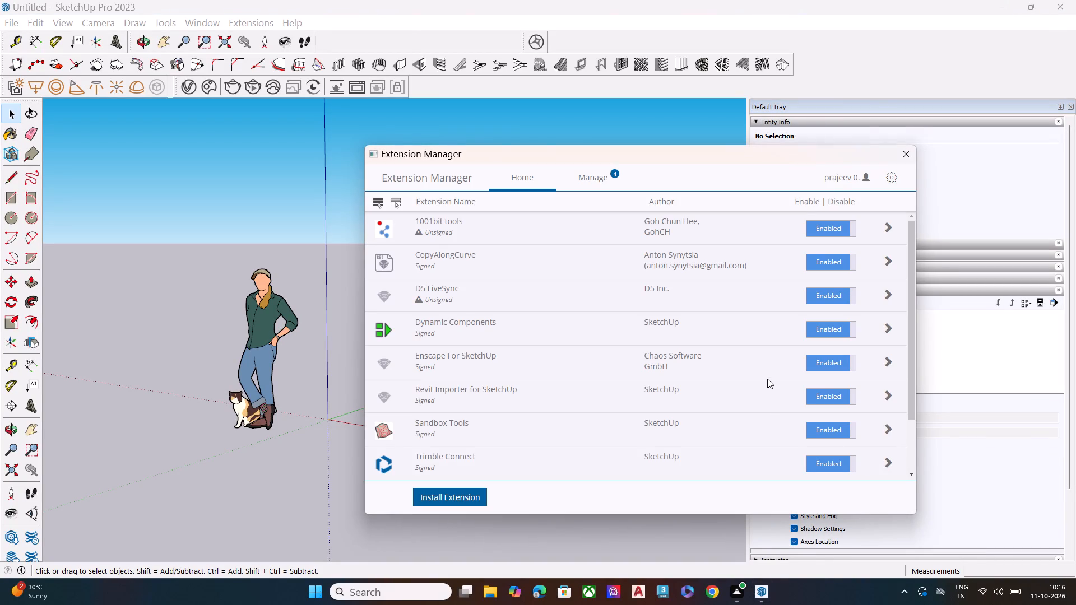
{"action": "left_click", "coordinate": [604, 176]}
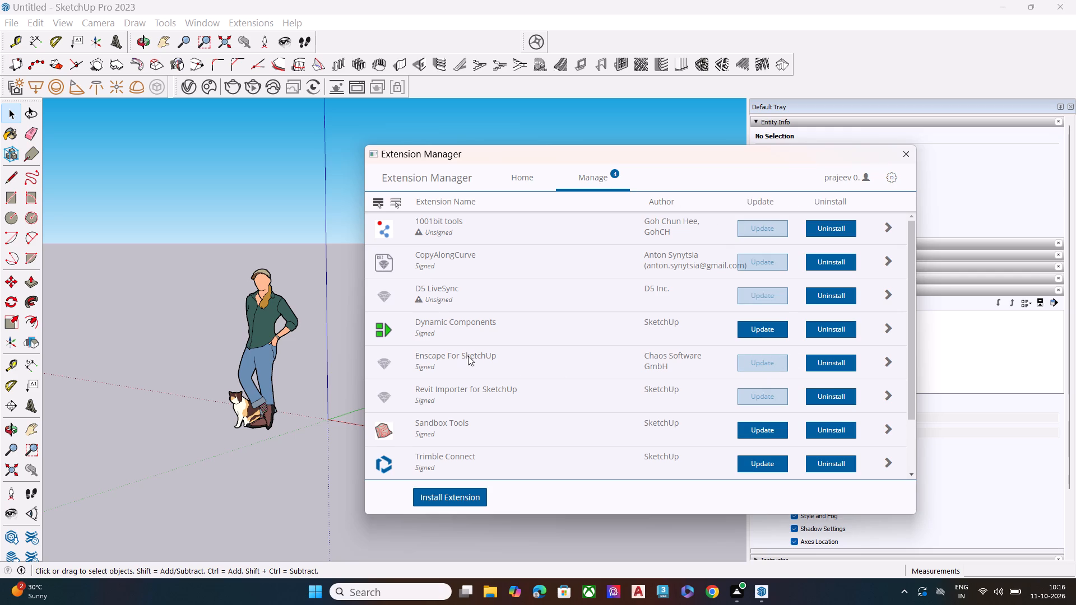
{"action": "left_click", "coordinate": [765, 330]}
{"action": "scroll", "coordinate": [757, 413], "scroll_direction": "down", "scroll_amount": 1}
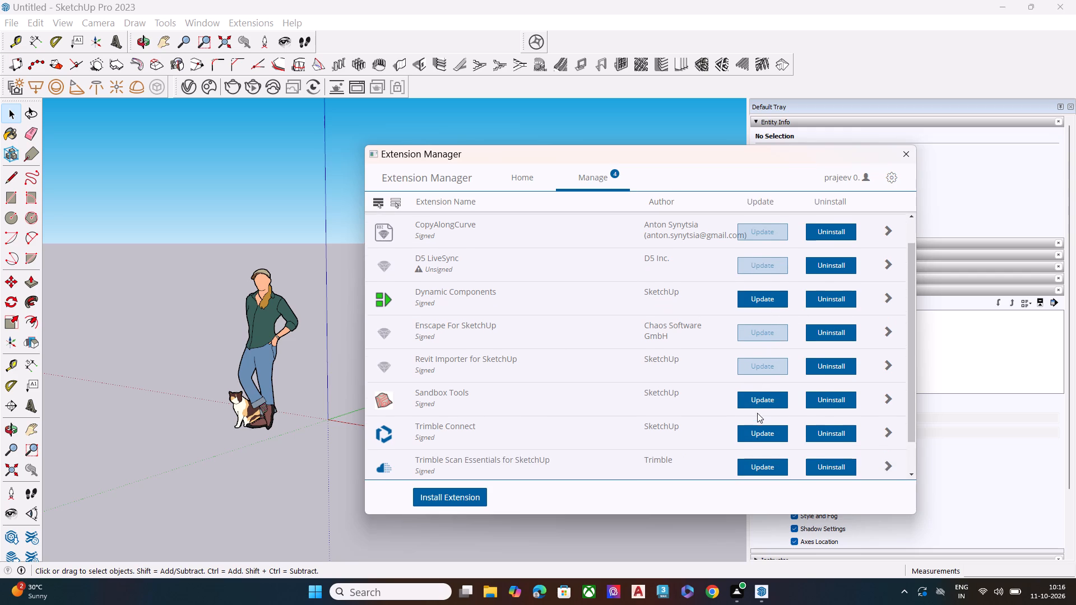
{"action": "scroll", "coordinate": [757, 413], "scroll_direction": "down", "scroll_amount": 2}
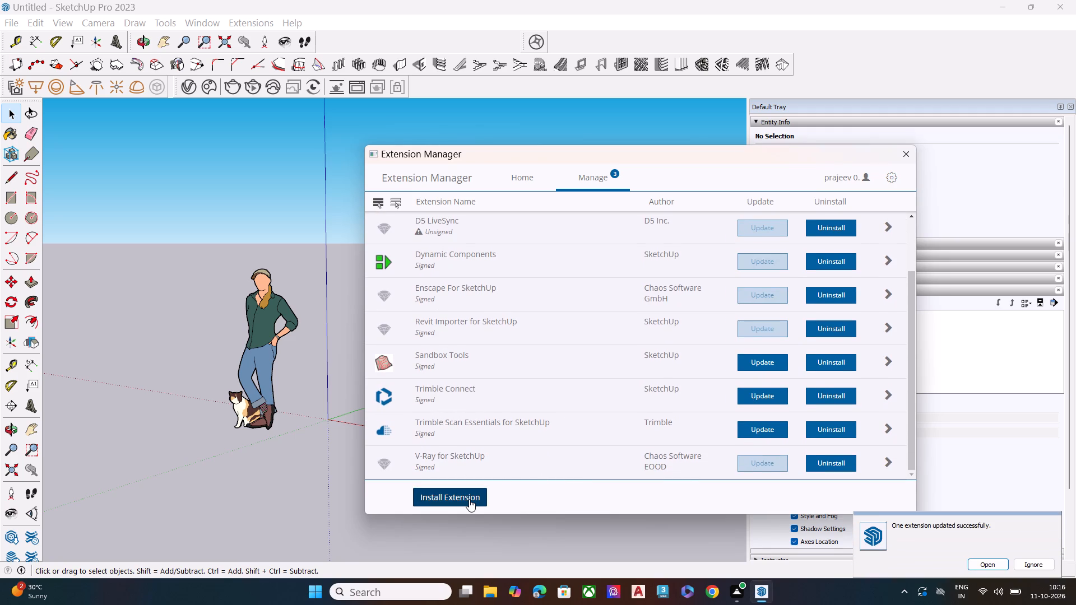
{"action": "left_click", "coordinate": [520, 180]}
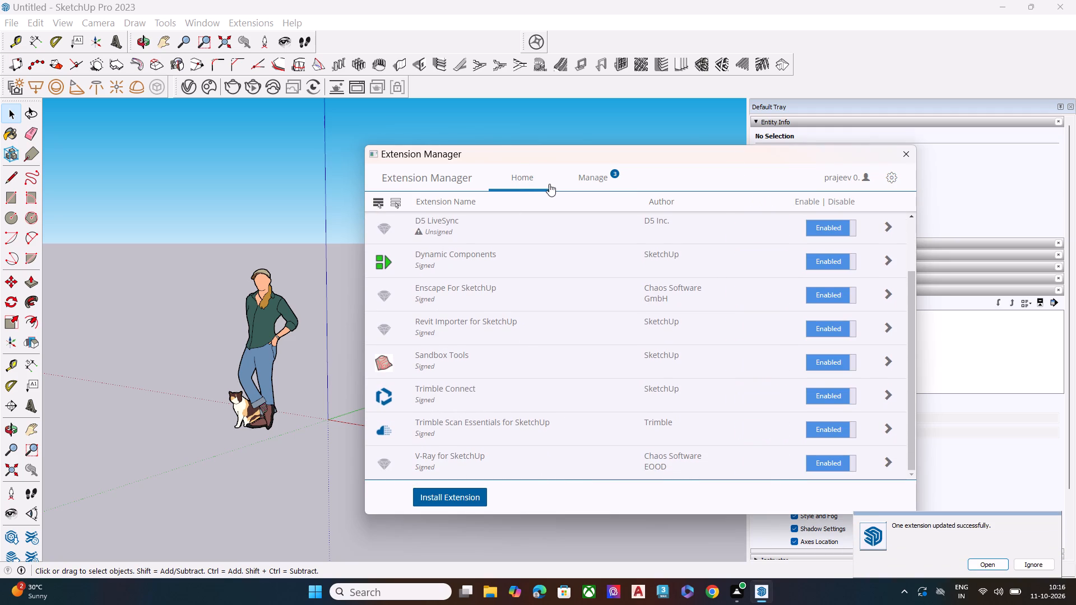
{"action": "left_click", "coordinate": [906, 155]}
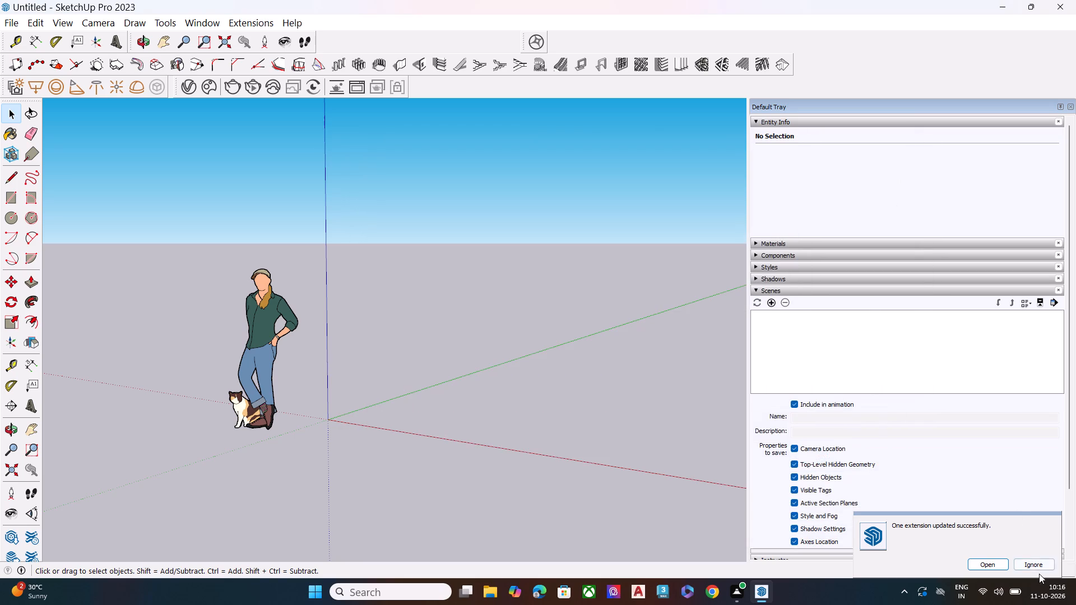
{"action": "left_click", "coordinate": [1039, 566]}
Narrow the Default Tray to widen the modelling area.
{"action": "scroll", "coordinate": [280, 295], "scroll_direction": "down", "scroll_amount": 5}
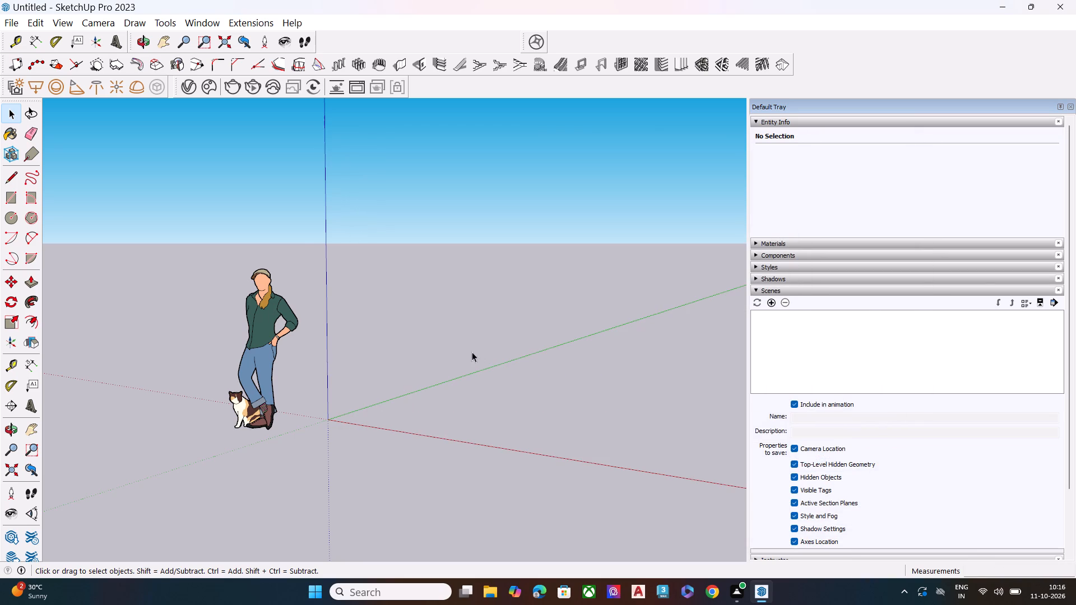
{"action": "left_click_drag", "start_coordinate": [747, 201], "coordinate": [783, 201]}
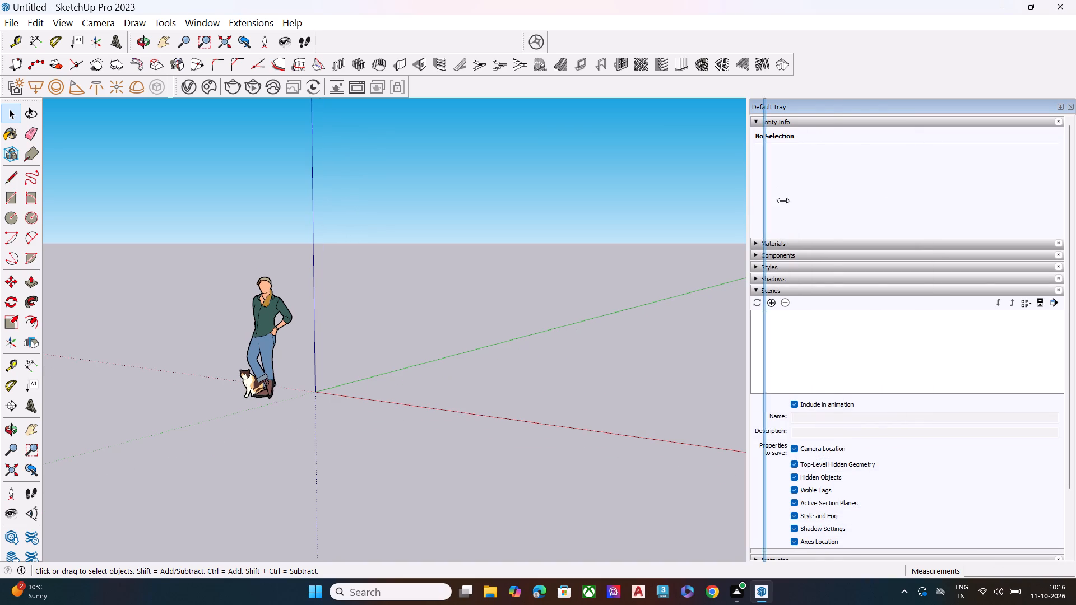
{"action": "left_click_drag", "start_coordinate": [783, 201], "coordinate": [972, 187]}
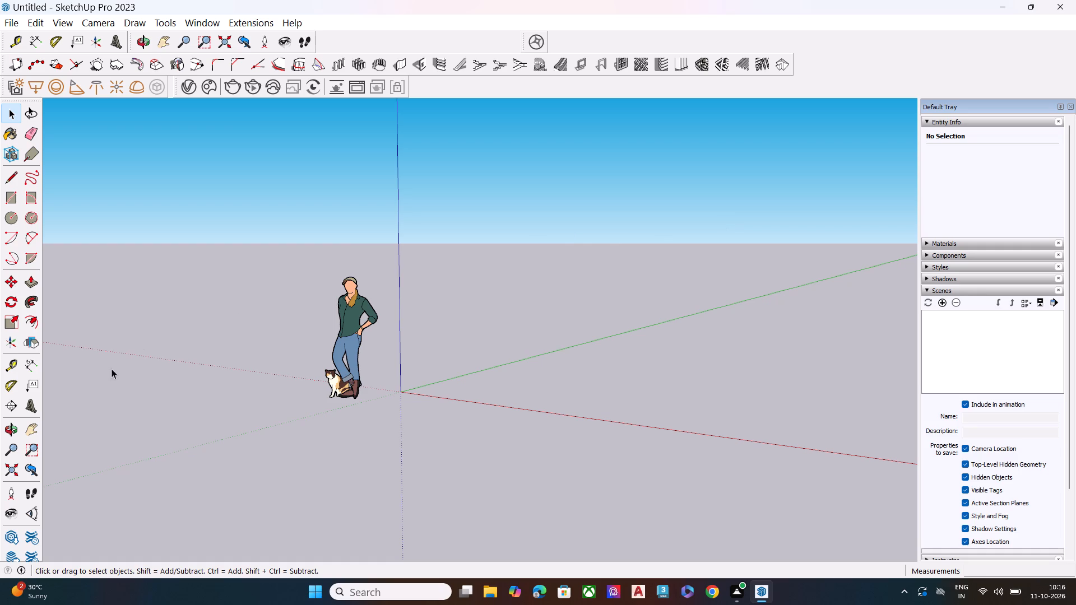
Draw a ground rectangle from the origin, about 20'2" along the red axis by 36'11" along the green axis.
{"action": "scroll", "coordinate": [309, 396], "scroll_direction": "down", "scroll_amount": 3}
{"action": "middle_click_drag", "start_coordinate": [578, 371], "coordinate": [657, 373]}
{"action": "scroll", "coordinate": [601, 315], "scroll_direction": "up", "scroll_amount": 4}
{"action": "scroll", "coordinate": [596, 302], "scroll_direction": "down", "scroll_amount": 1}
{"action": "scroll", "coordinate": [596, 301], "scroll_direction": "up", "scroll_amount": 2}
{"action": "middle_click_drag", "start_coordinate": [508, 404], "coordinate": [629, 405]}
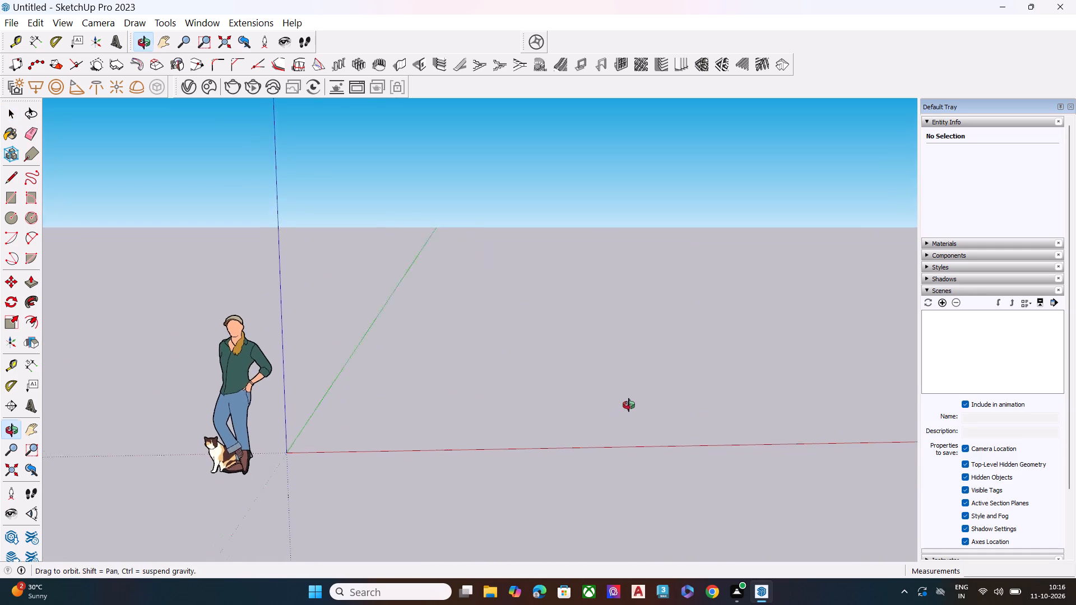
{"action": "middle_click_drag", "start_coordinate": [629, 405], "coordinate": [633, 402]}
{"action": "key", "text": "r"}
{"action": "left_click", "coordinate": [288, 455]}
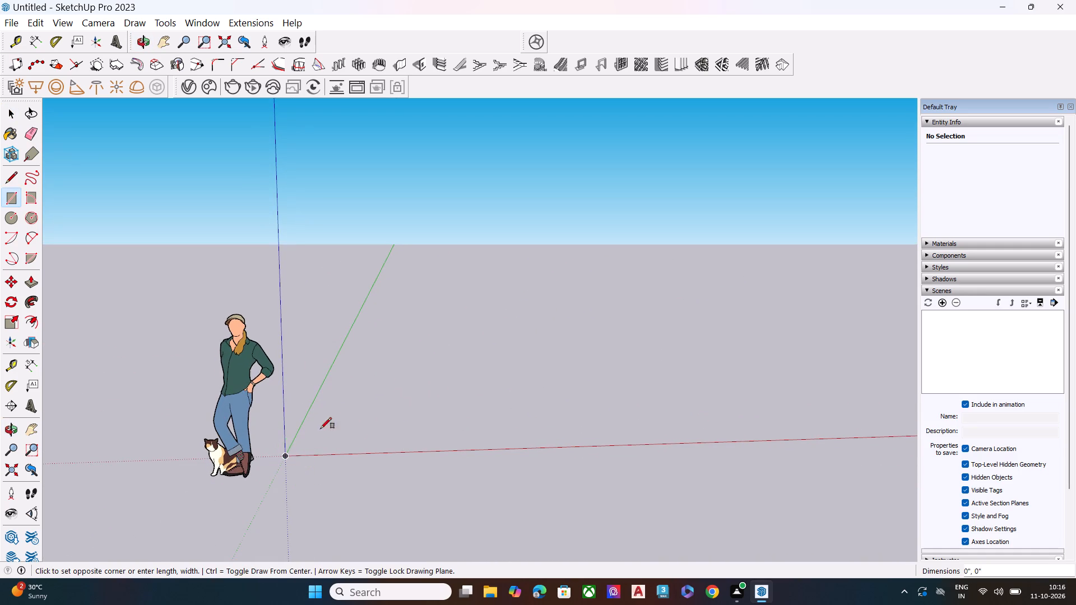
{"action": "middle_click_drag", "start_coordinate": [596, 346], "coordinate": [577, 459]}
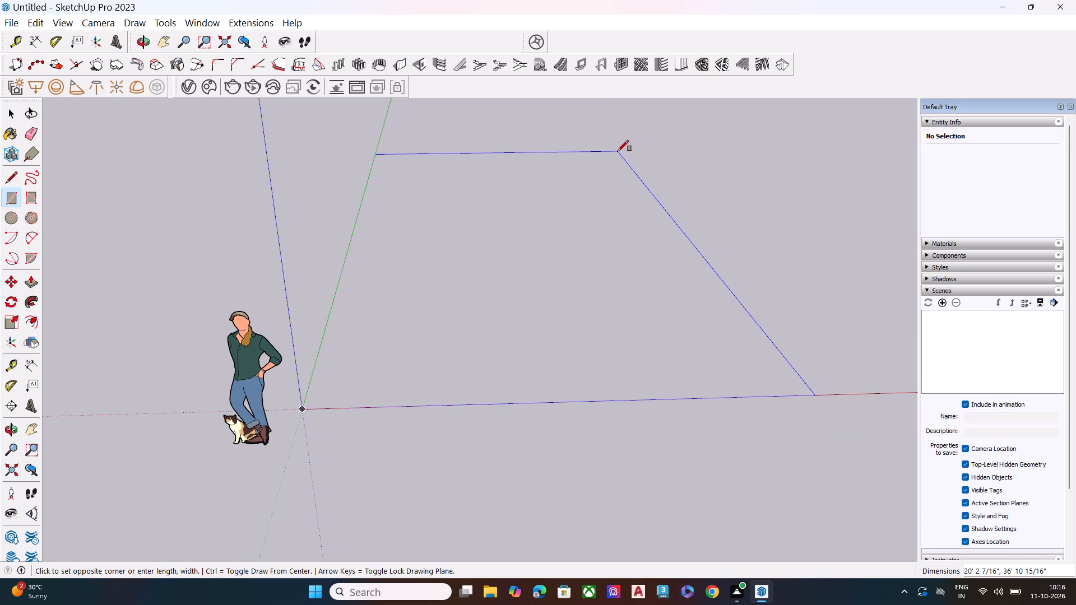
{"action": "left_click", "coordinate": [618, 151]}
{"action": "key", "text": "space"}
Push/Pull the ground rectangle upward into a building block about 37'3" high.
{"action": "left_click", "coordinate": [544, 248]}
{"action": "middle_click_drag", "start_coordinate": [556, 296], "coordinate": [503, 227]}
{"action": "key", "text": "p"}
{"action": "double_click", "coordinate": [540, 254]}
{"action": "scroll", "coordinate": [542, 192], "scroll_direction": "down", "scroll_amount": 11}
{"action": "scroll", "coordinate": [536, 205], "scroll_direction": "up", "scroll_amount": 3}
{"action": "scroll", "coordinate": [536, 205], "scroll_direction": "down", "scroll_amount": 1}
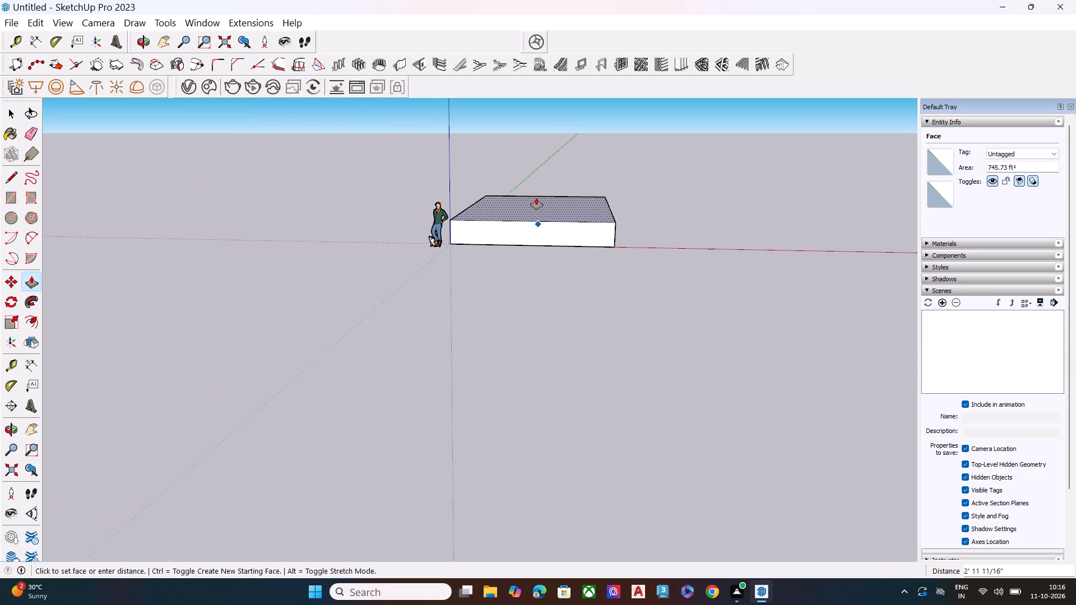
{"action": "scroll", "coordinate": [527, 161], "scroll_direction": "down", "scroll_amount": 4}
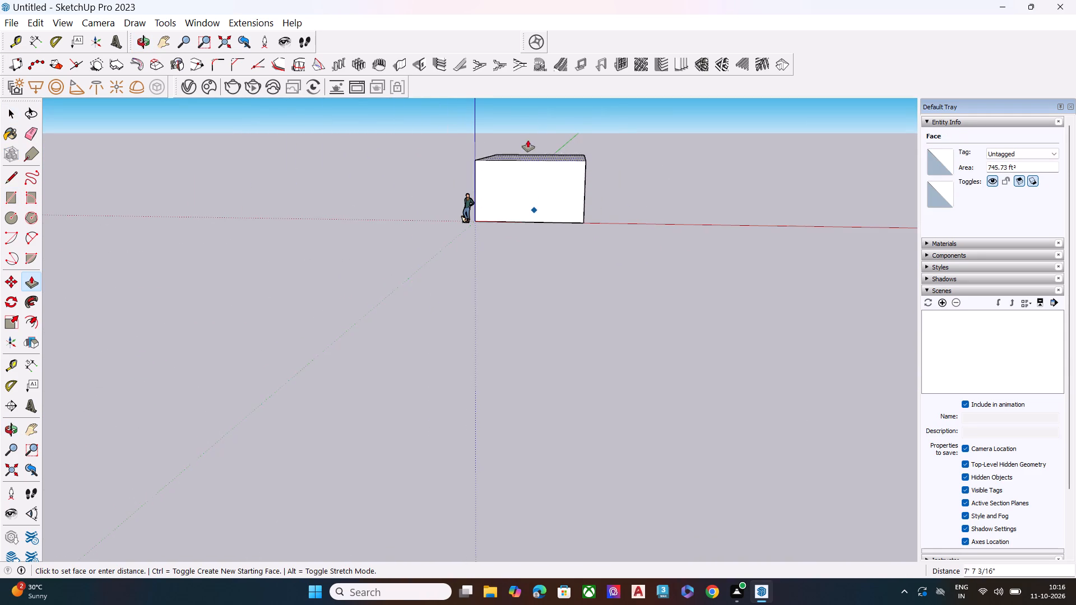
{"action": "scroll", "coordinate": [537, 109], "scroll_direction": "up", "scroll_amount": 5}
{"action": "scroll", "coordinate": [528, 134], "scroll_direction": "down", "scroll_amount": 5}
{"action": "scroll", "coordinate": [536, 120], "scroll_direction": "up", "scroll_amount": 3}
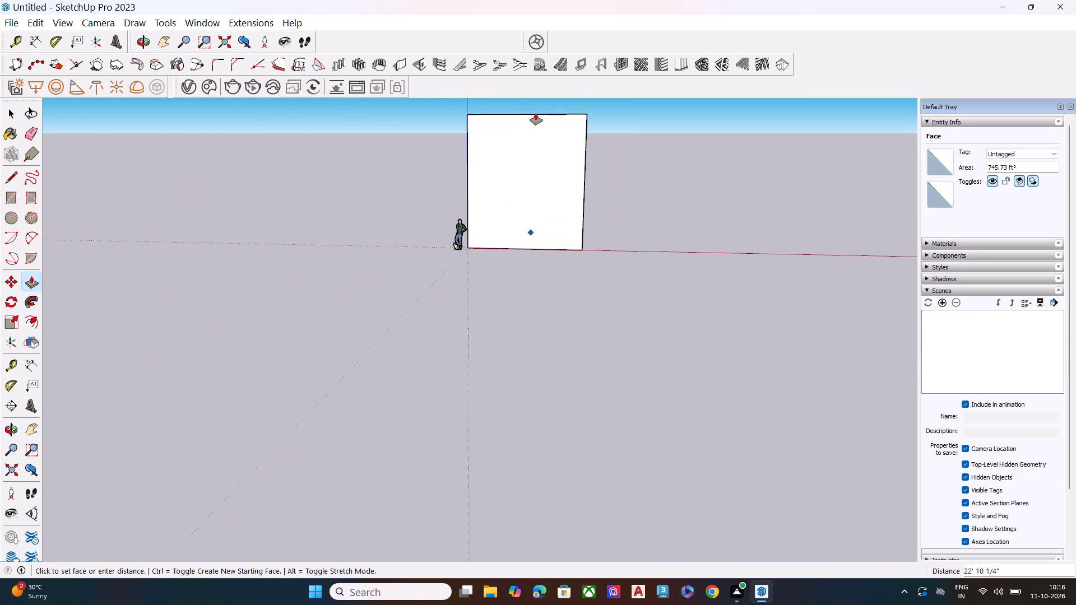
{"action": "scroll", "coordinate": [536, 113], "scroll_direction": "up", "scroll_amount": 3}
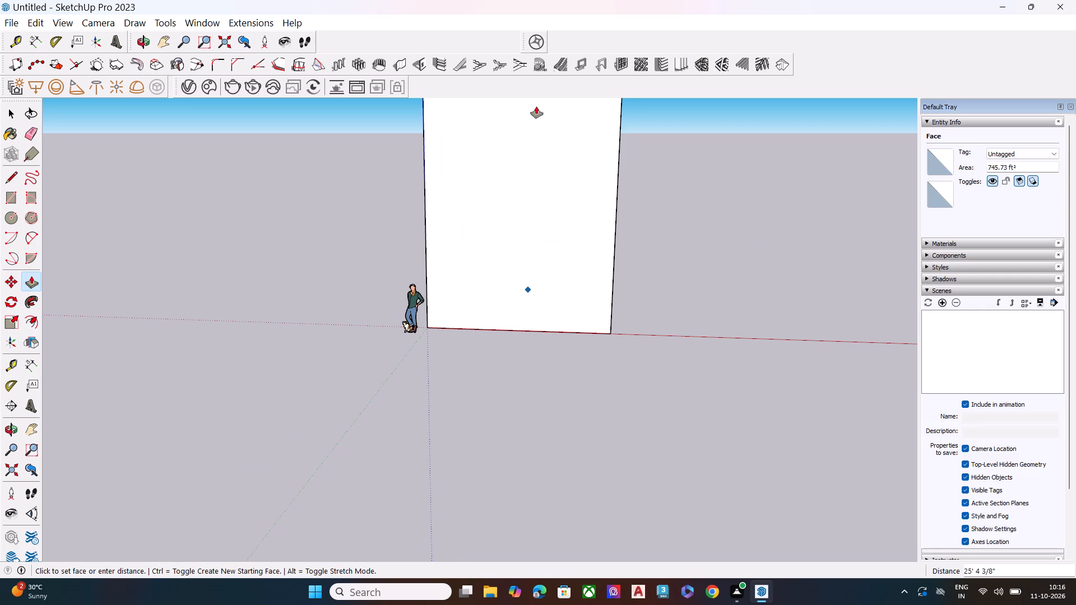
{"action": "left_click", "coordinate": [536, 72]}
{"action": "key", "text": "space"}
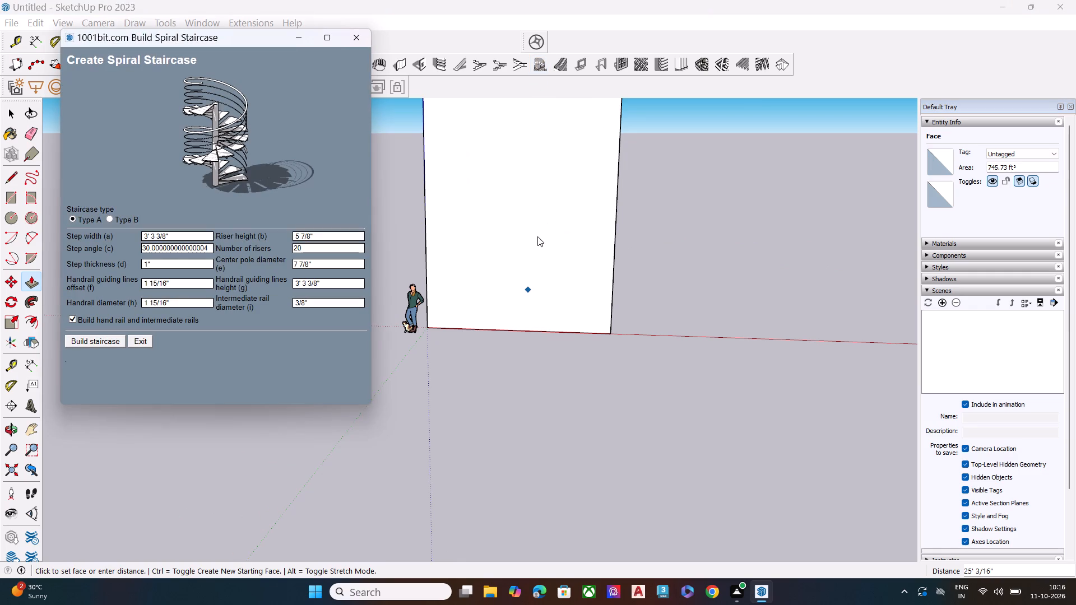
{"action": "scroll", "coordinate": [536, 239], "scroll_direction": "down", "scroll_amount": 1}
{"action": "left_click", "coordinate": [354, 39]}
{"action": "scroll", "coordinate": [449, 263], "scroll_direction": "down", "scroll_amount": 3}
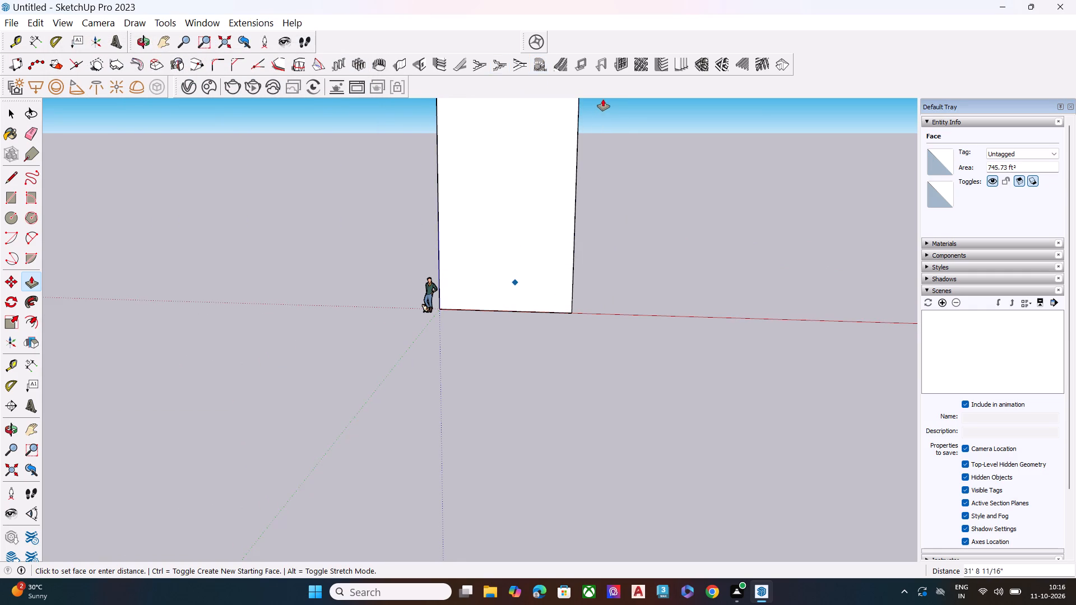
{"action": "scroll", "coordinate": [542, 275], "scroll_direction": "down", "scroll_amount": 2}
{"action": "scroll", "coordinate": [541, 287], "scroll_direction": "up", "scroll_amount": 1}
{"action": "scroll", "coordinate": [541, 287], "scroll_direction": "down", "scroll_amount": 12}
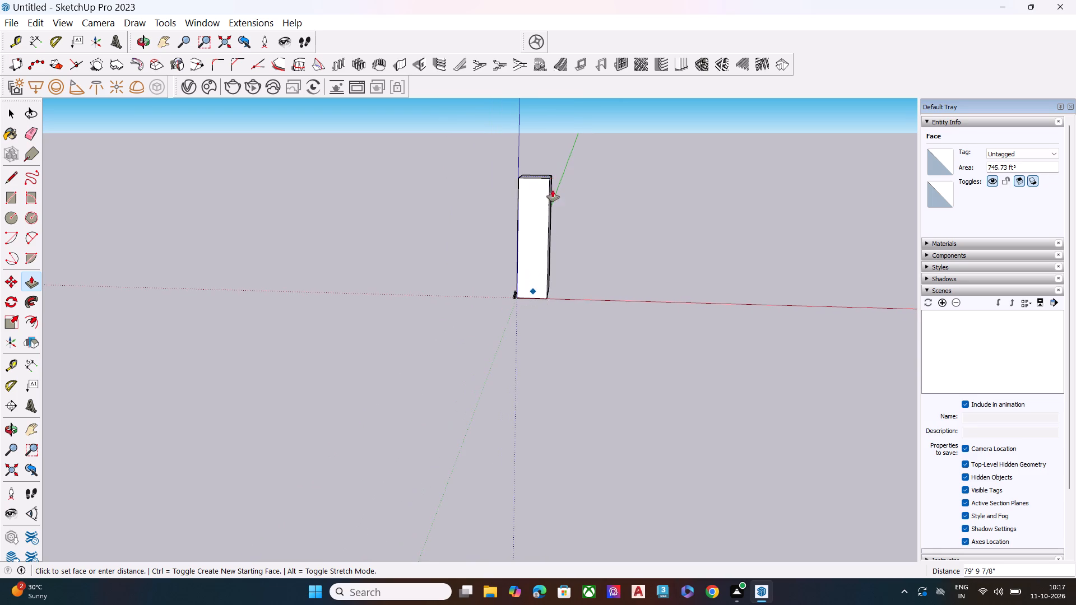
{"action": "left_click", "coordinate": [545, 239]}
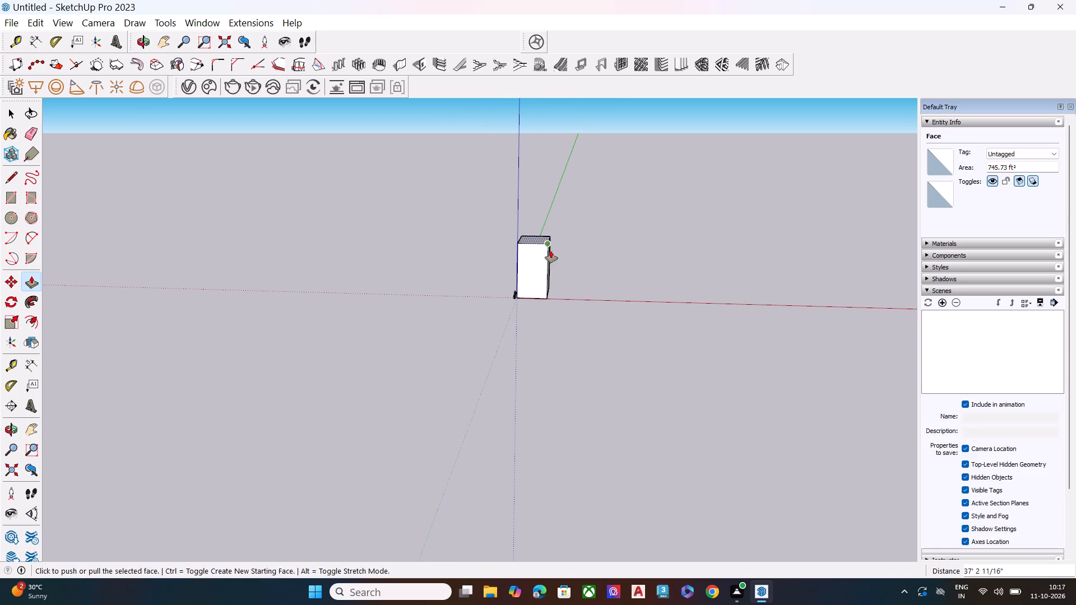
{"action": "key", "text": "space"}
Push the block's top face down by about 16'2" to reduce the building height.
{"action": "middle_click_drag", "start_coordinate": [553, 259], "coordinate": [557, 208]}
{"action": "scroll", "coordinate": [520, 272], "scroll_direction": "up", "scroll_amount": 8}
{"action": "scroll", "coordinate": [548, 266], "scroll_direction": "down", "scroll_amount": 3}
{"action": "scroll", "coordinate": [548, 266], "scroll_direction": "up", "scroll_amount": 8}
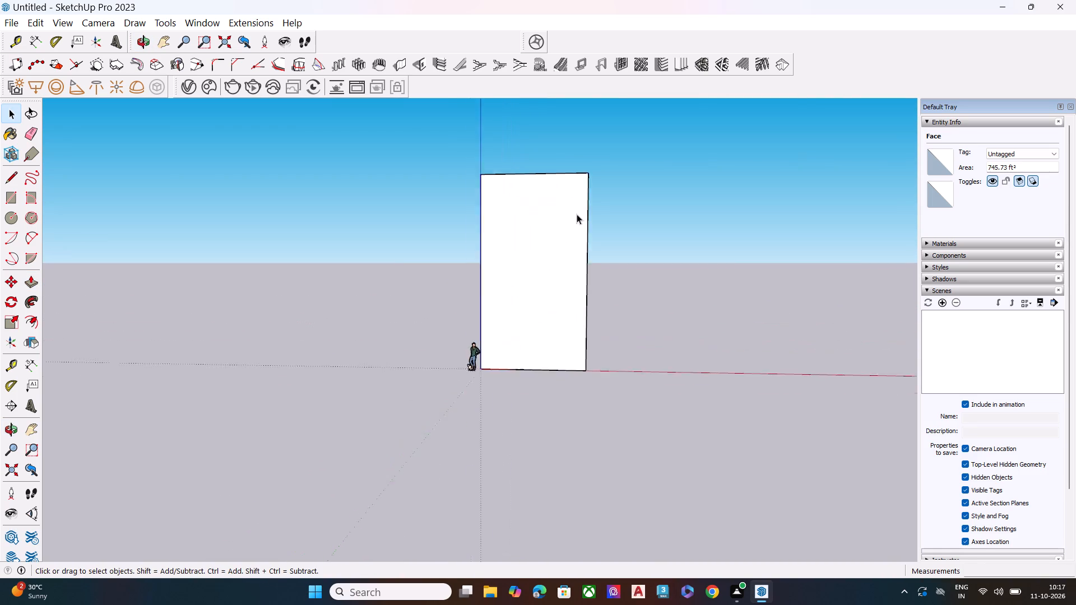
{"action": "scroll", "coordinate": [577, 214], "scroll_direction": "up", "scroll_amount": 9}
{"action": "scroll", "coordinate": [588, 176], "scroll_direction": "down", "scroll_amount": 3}
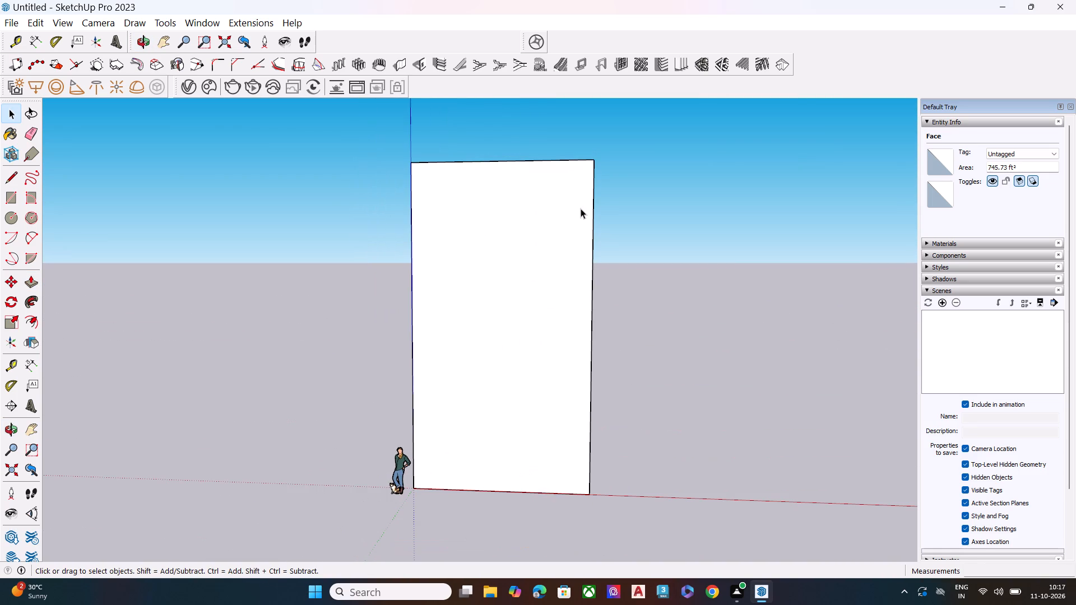
{"action": "middle_click_drag", "start_coordinate": [581, 208], "coordinate": [513, 323]}
{"action": "scroll", "coordinate": [513, 323], "scroll_direction": "down", "scroll_amount": 1}
{"action": "left_click", "coordinate": [518, 189]}
{"action": "key", "text": "p"}
{"action": "left_click", "coordinate": [520, 190]}
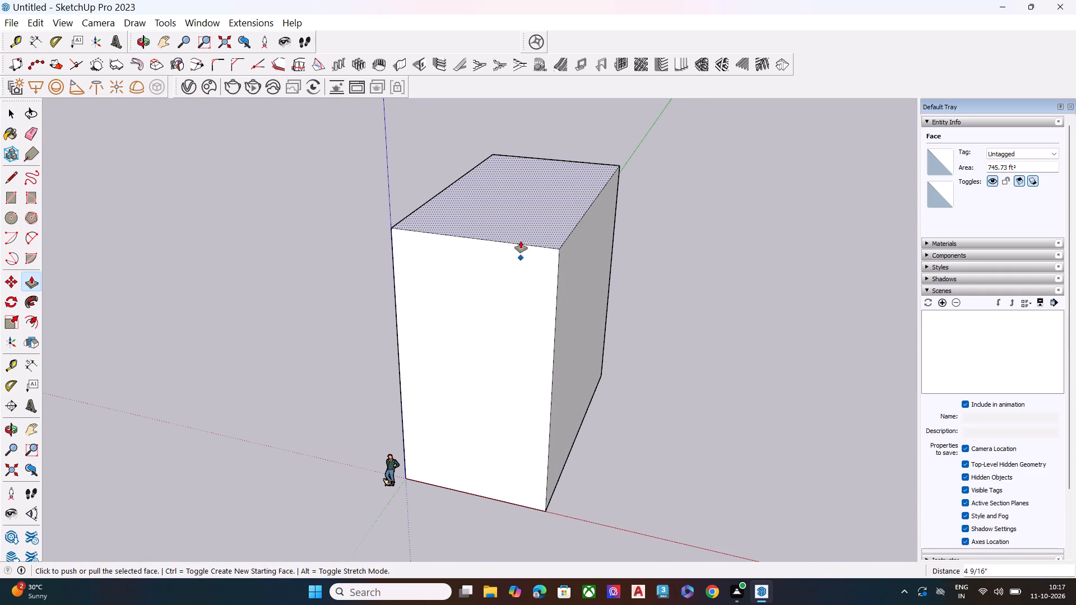
{"action": "left_click", "coordinate": [520, 216]}
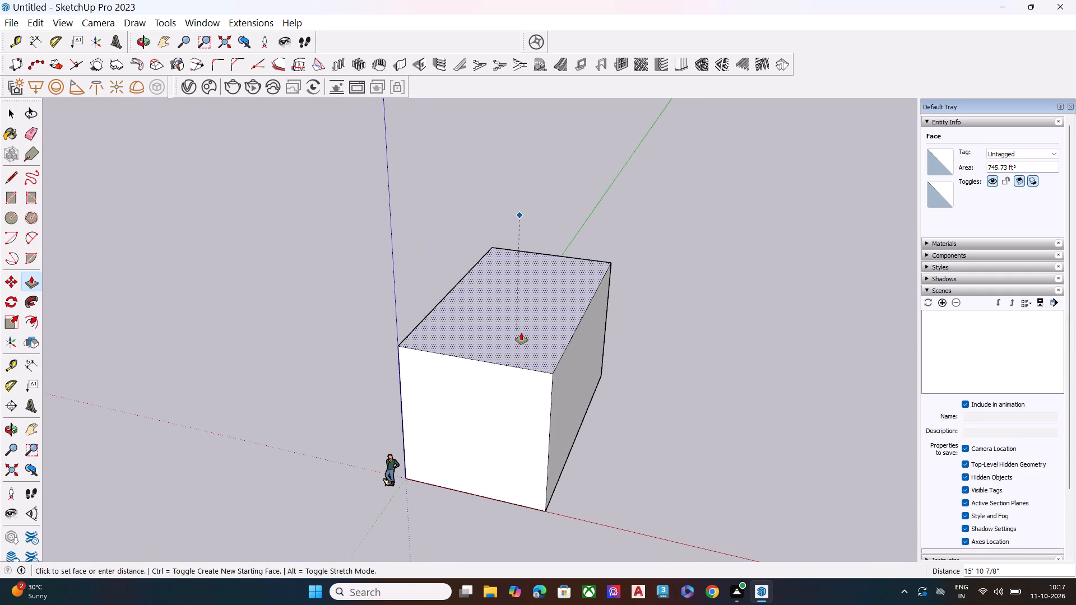
{"action": "left_click", "coordinate": [521, 333]}
{"action": "middle_click_drag", "start_coordinate": [563, 387], "coordinate": [615, 265]}
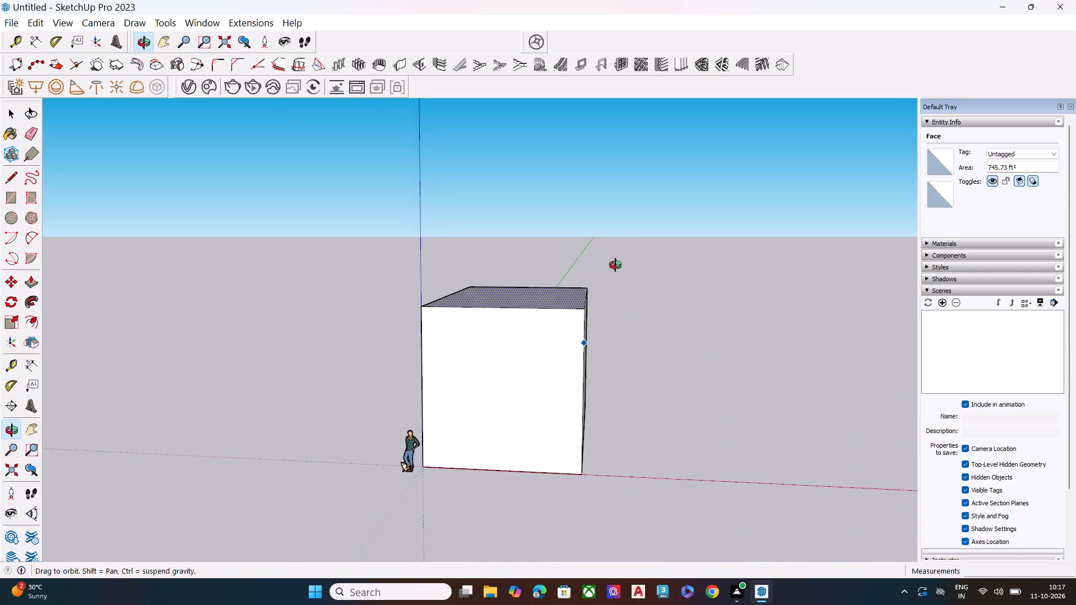
{"action": "middle_click_drag", "start_coordinate": [615, 265], "coordinate": [618, 245]}
{"action": "middle_click_drag", "start_coordinate": [532, 257], "coordinate": [563, 277]}
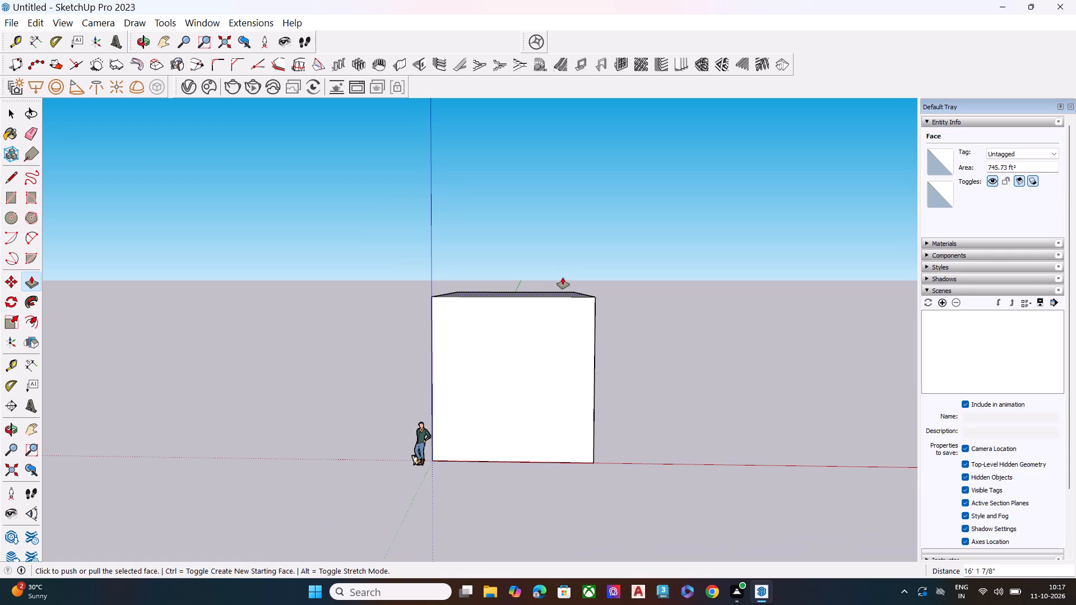
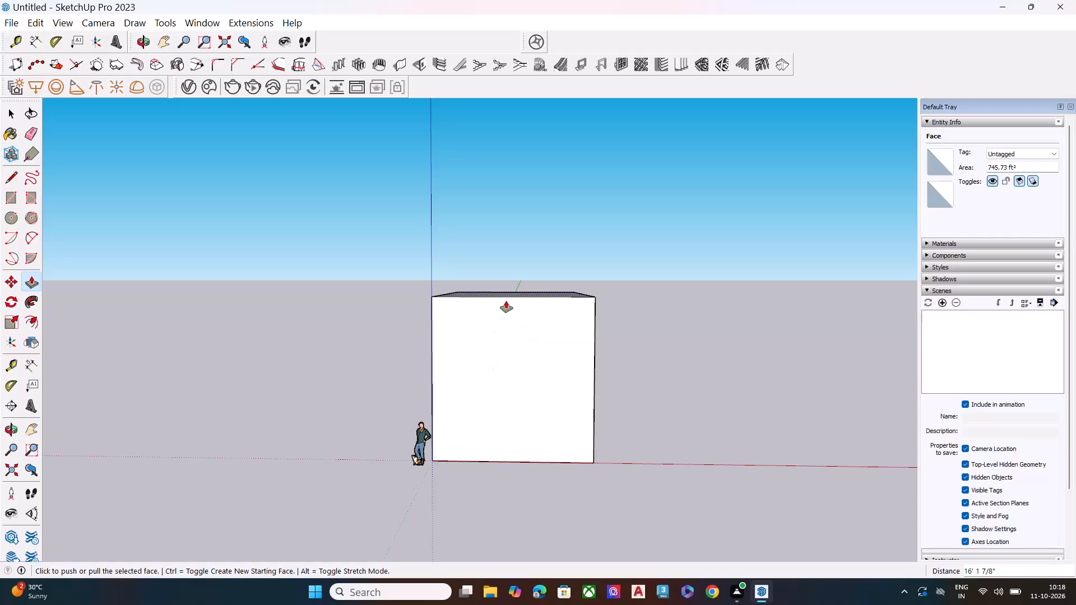
Push/Pull the block's top face upward by about 12'10" to raise the building height.
{"action": "middle_click_drag", "start_coordinate": [507, 305], "coordinate": [482, 466]}
{"action": "scroll", "coordinate": [482, 466], "scroll_direction": "up", "scroll_amount": 1}
{"action": "left_click", "coordinate": [515, 300]}
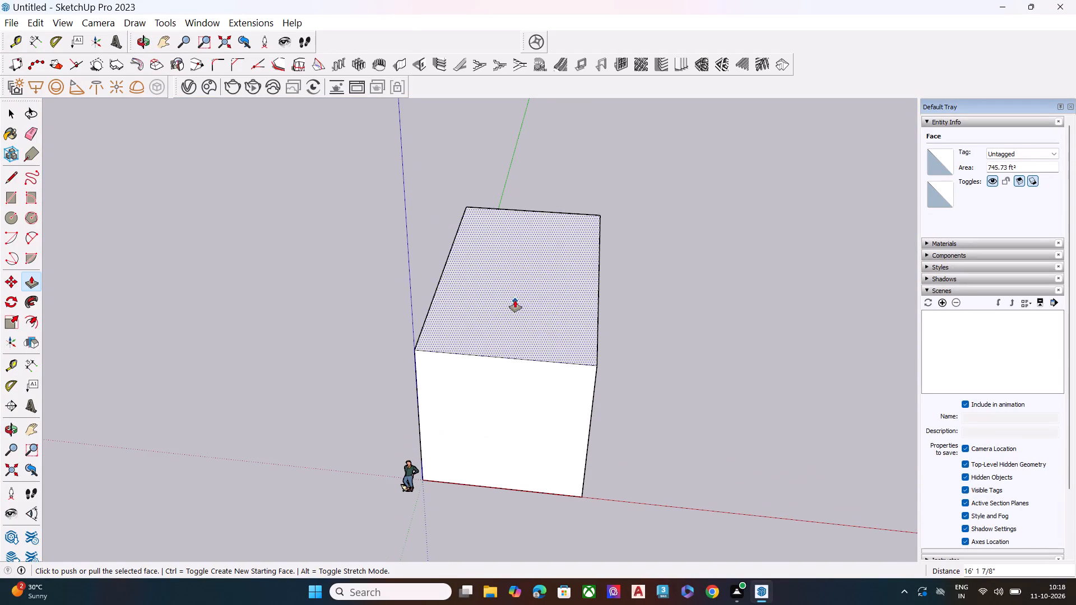
{"action": "left_click", "coordinate": [512, 204]}
Push/Pull the block's side face outward along the red axis, widening the front facade to about 28'4".
{"action": "middle_click_drag", "start_coordinate": [518, 327], "coordinate": [535, 147]}
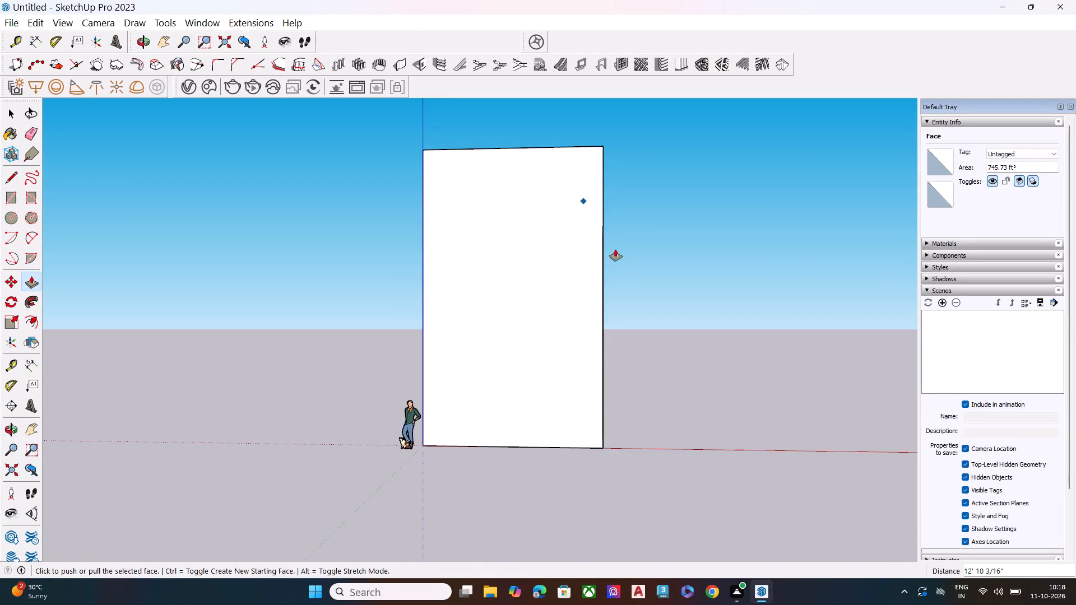
{"action": "scroll", "coordinate": [617, 263], "scroll_direction": "down", "scroll_amount": 1}
{"action": "scroll", "coordinate": [619, 266], "scroll_direction": "up", "scroll_amount": 1}
{"action": "scroll", "coordinate": [619, 268], "scroll_direction": "down", "scroll_amount": 2}
{"action": "middle_click_drag", "start_coordinate": [625, 283], "coordinate": [565, 319]}
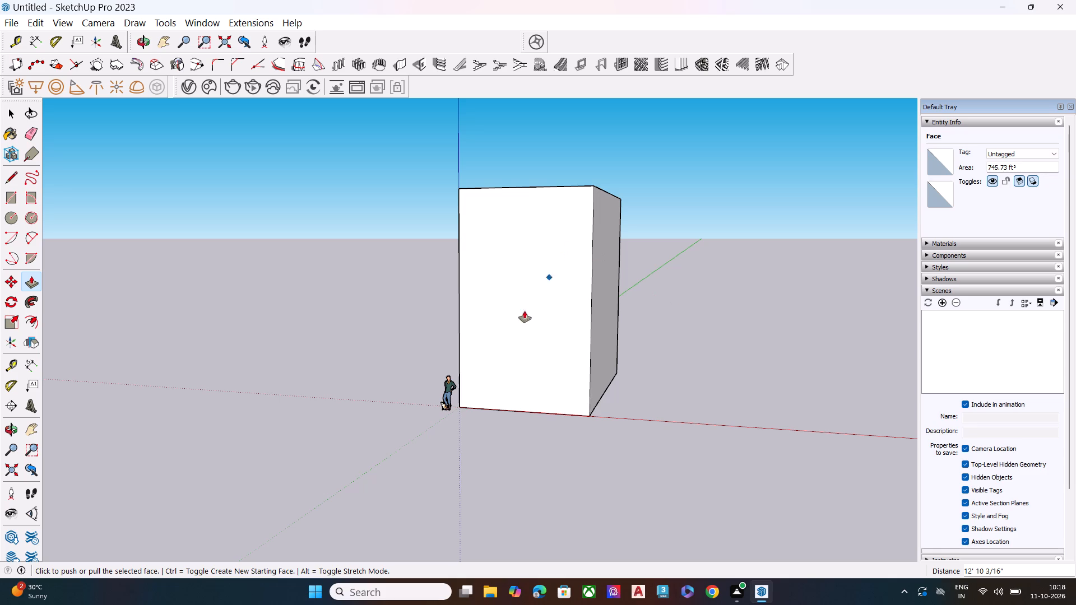
{"action": "middle_click_drag", "start_coordinate": [534, 301], "coordinate": [487, 304]}
{"action": "key", "text": "space"}
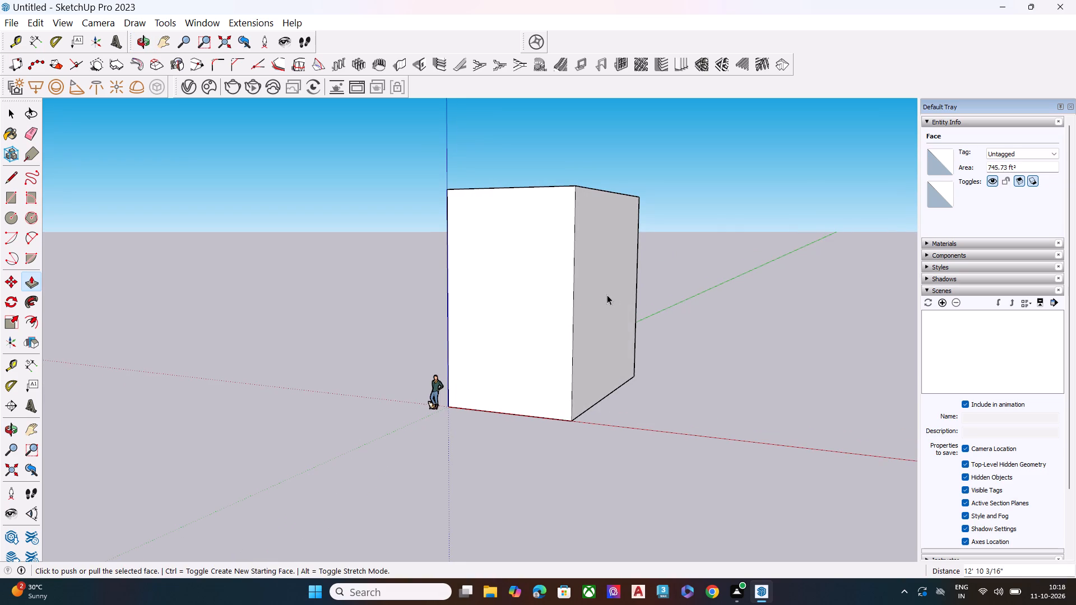
{"action": "left_click", "coordinate": [606, 295]}
{"action": "key", "text": "p"}
{"action": "left_click", "coordinate": [606, 295]}
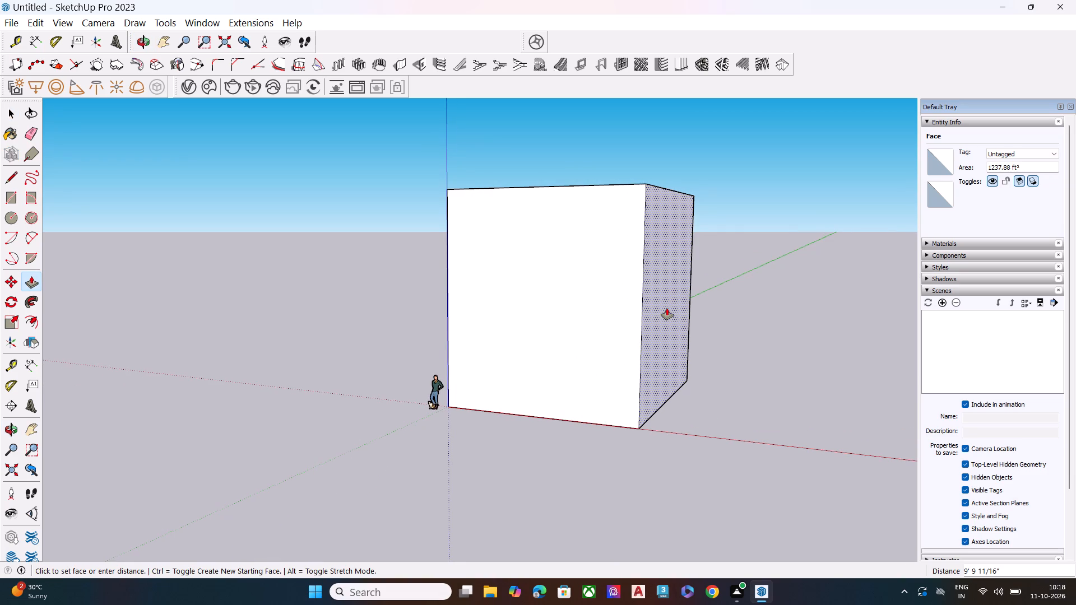
{"action": "middle_click_drag", "start_coordinate": [667, 308], "coordinate": [769, 294]}
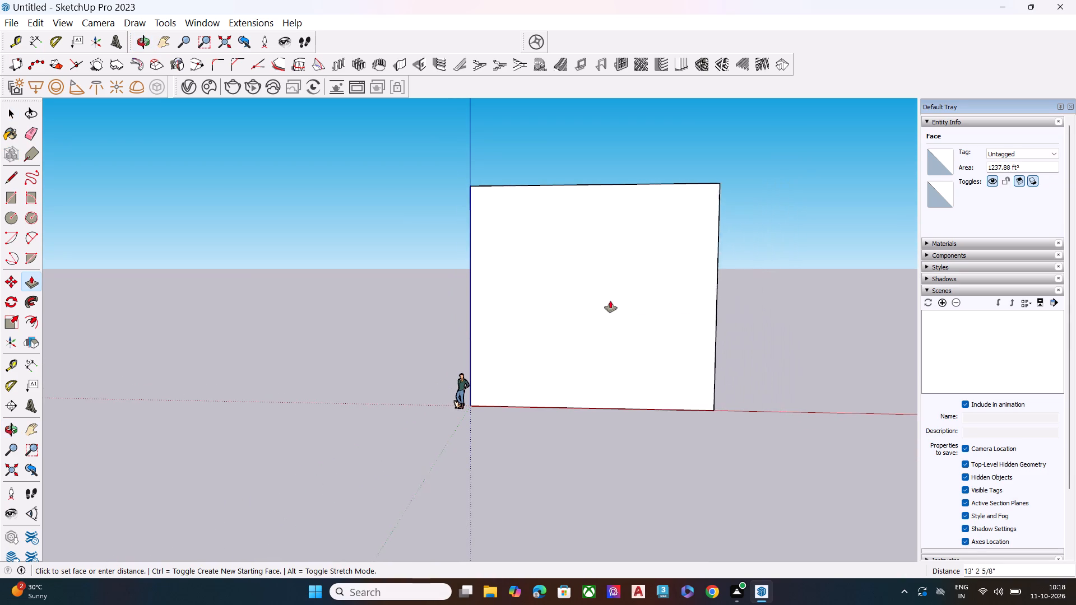
{"action": "left_click", "coordinate": [646, 309]}
{"action": "key", "text": "space"}
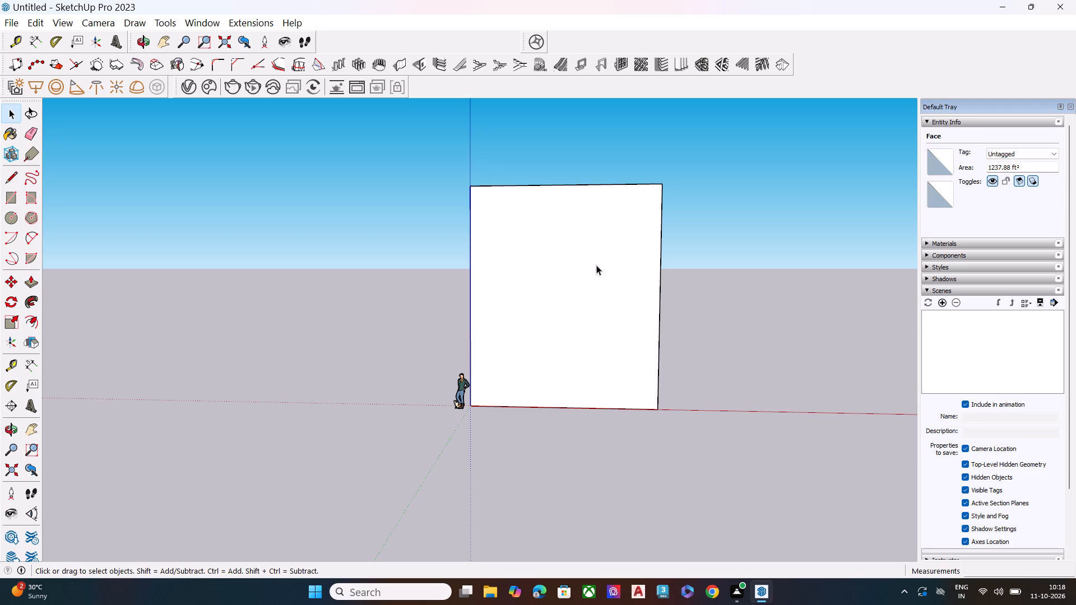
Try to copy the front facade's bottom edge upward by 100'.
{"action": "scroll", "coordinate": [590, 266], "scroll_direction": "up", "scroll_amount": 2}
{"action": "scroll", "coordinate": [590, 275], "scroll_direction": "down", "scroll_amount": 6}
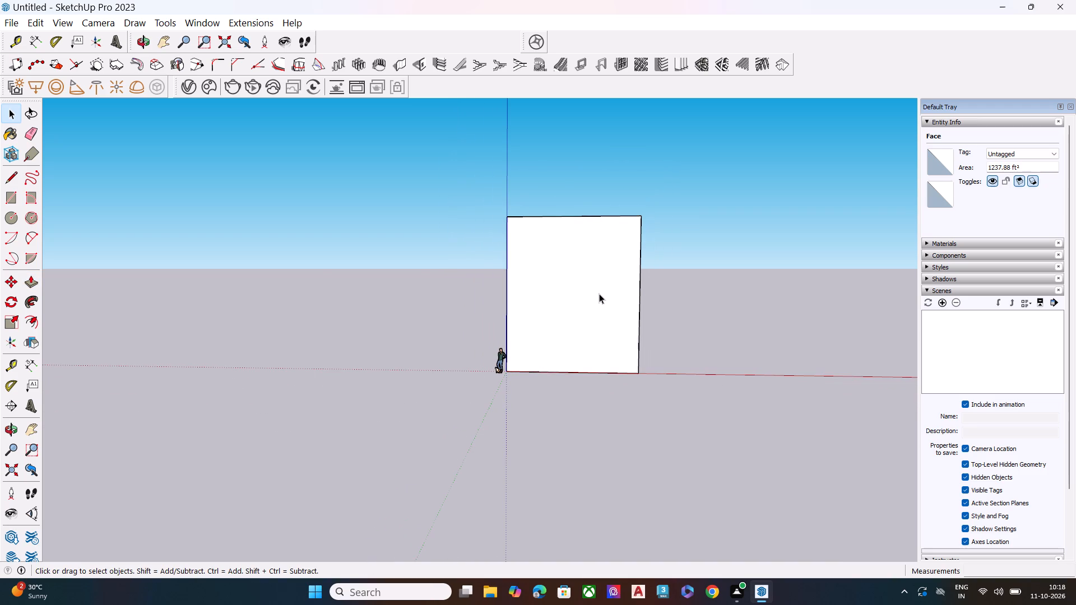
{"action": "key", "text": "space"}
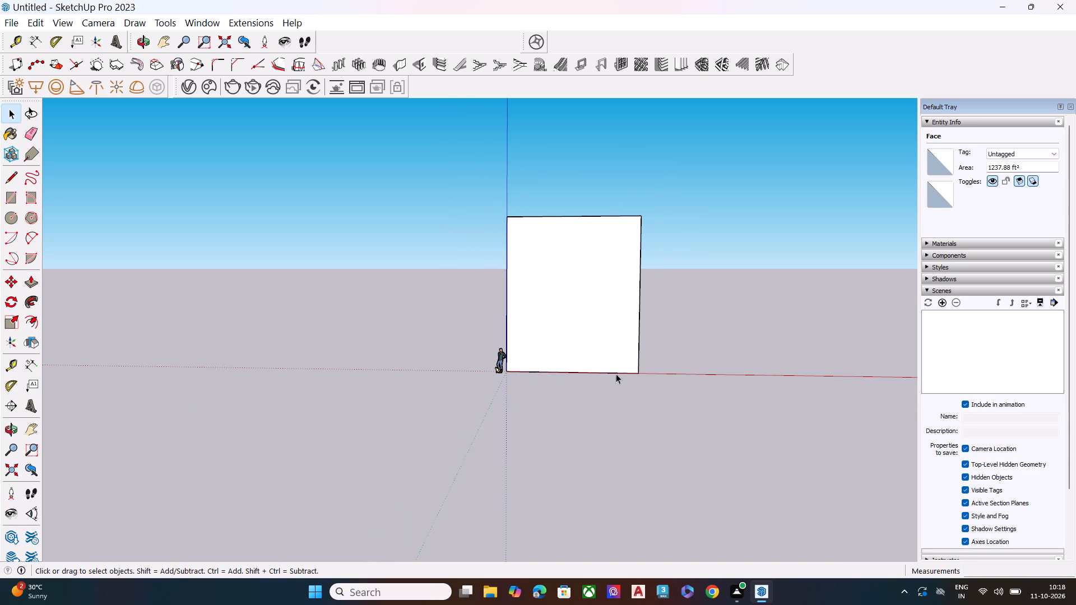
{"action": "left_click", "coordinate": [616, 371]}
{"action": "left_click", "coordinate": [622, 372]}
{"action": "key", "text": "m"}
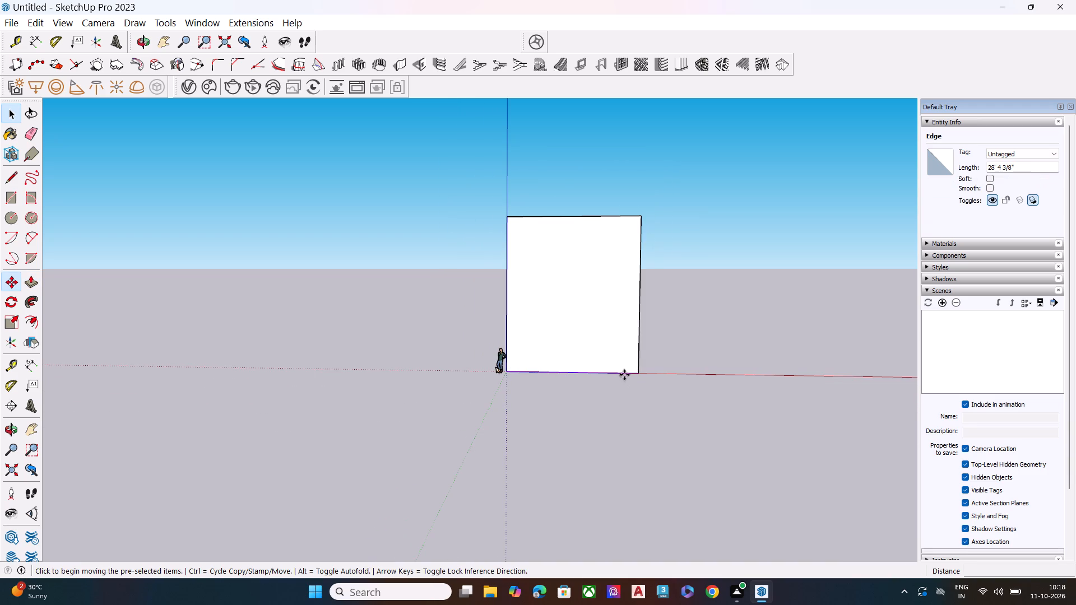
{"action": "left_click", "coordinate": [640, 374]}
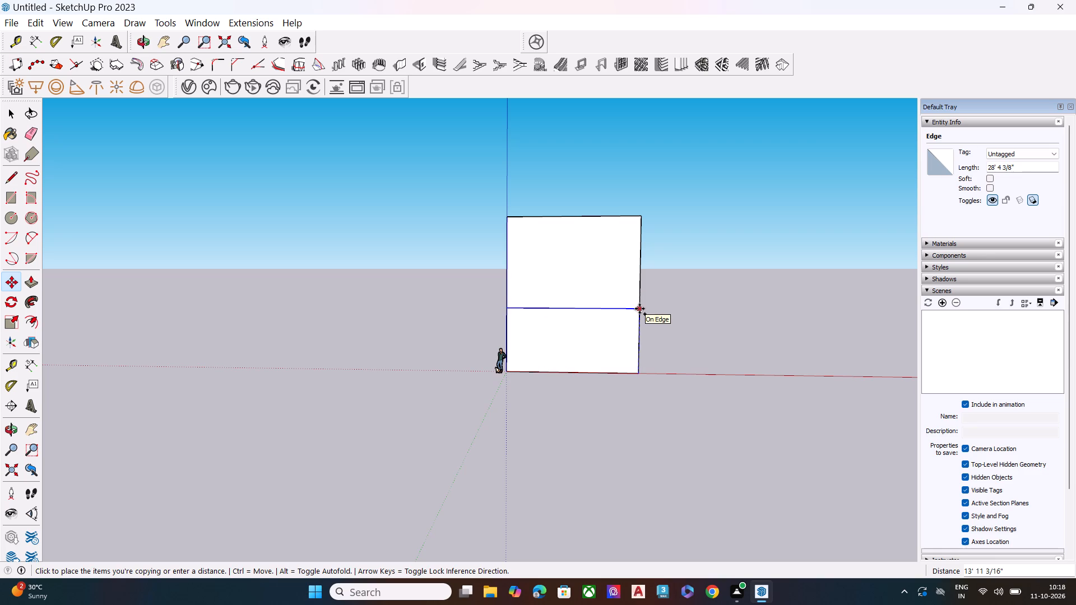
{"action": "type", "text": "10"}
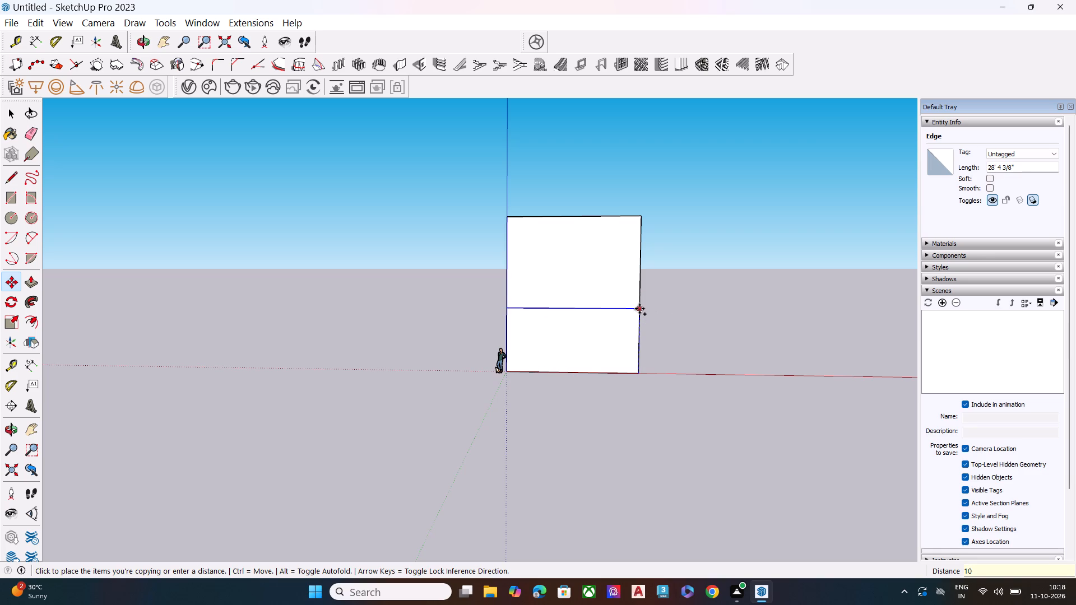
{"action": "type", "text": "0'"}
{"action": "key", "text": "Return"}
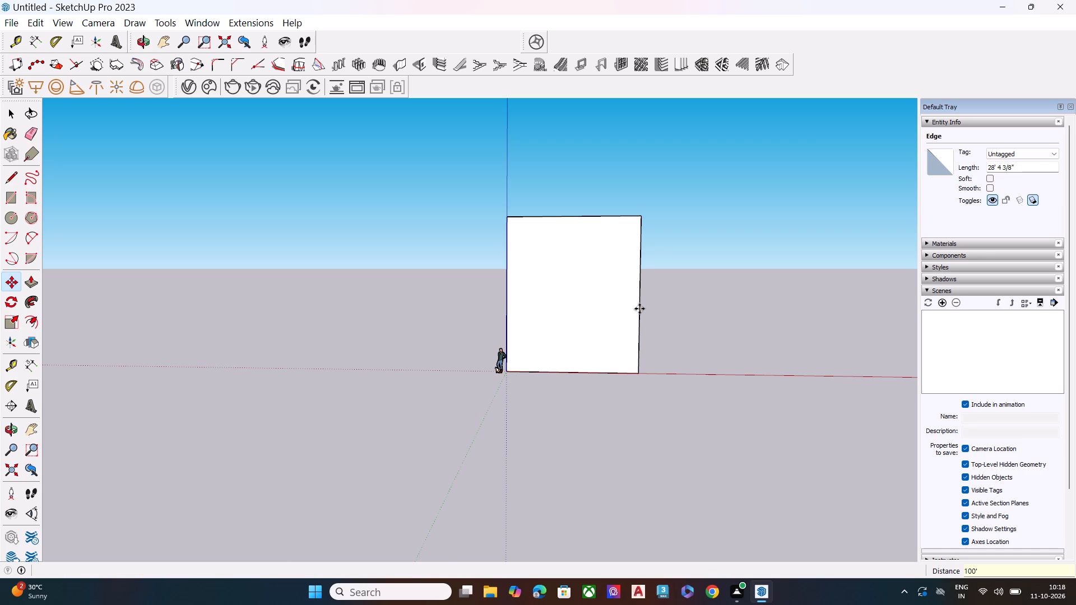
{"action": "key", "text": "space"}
Copy the front facade's bottom edge 10' upward to mark the ground floor level.
{"action": "middle_click_drag", "start_coordinate": [685, 369], "coordinate": [554, 388]}
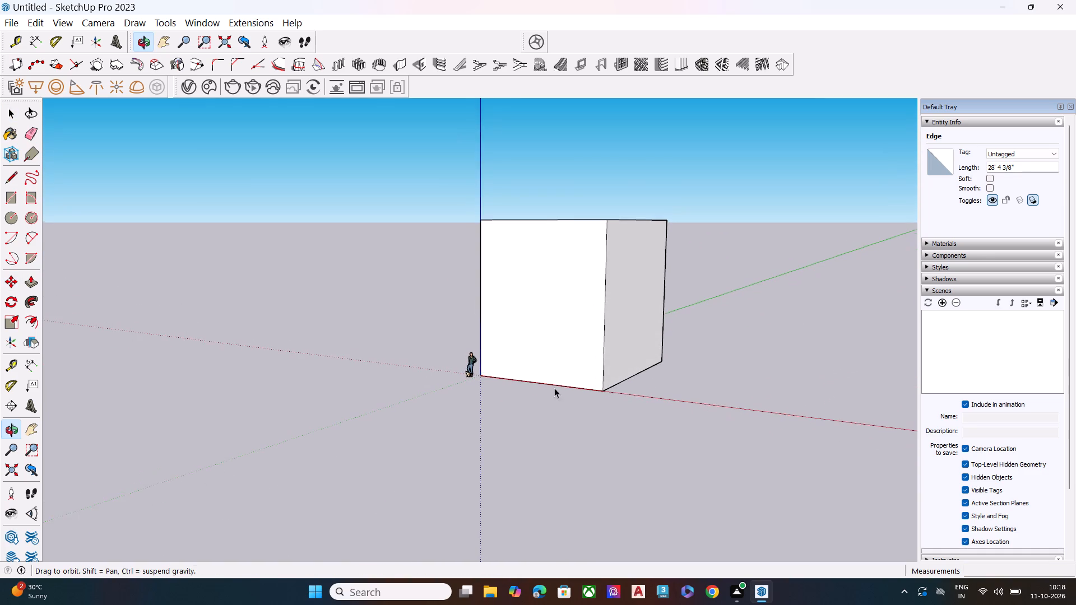
{"action": "middle_click_drag", "start_coordinate": [554, 388], "coordinate": [553, 388]}
{"action": "key", "text": "space"}
{"action": "left_click", "coordinate": [562, 384]}
{"action": "key", "text": "m"}
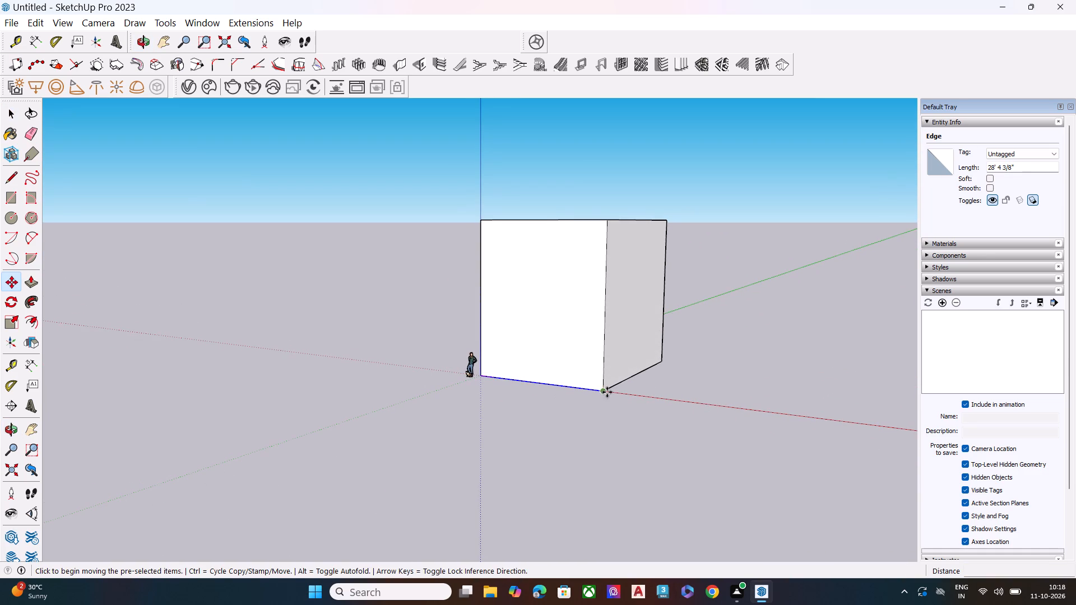
{"action": "left_click", "coordinate": [602, 391]}
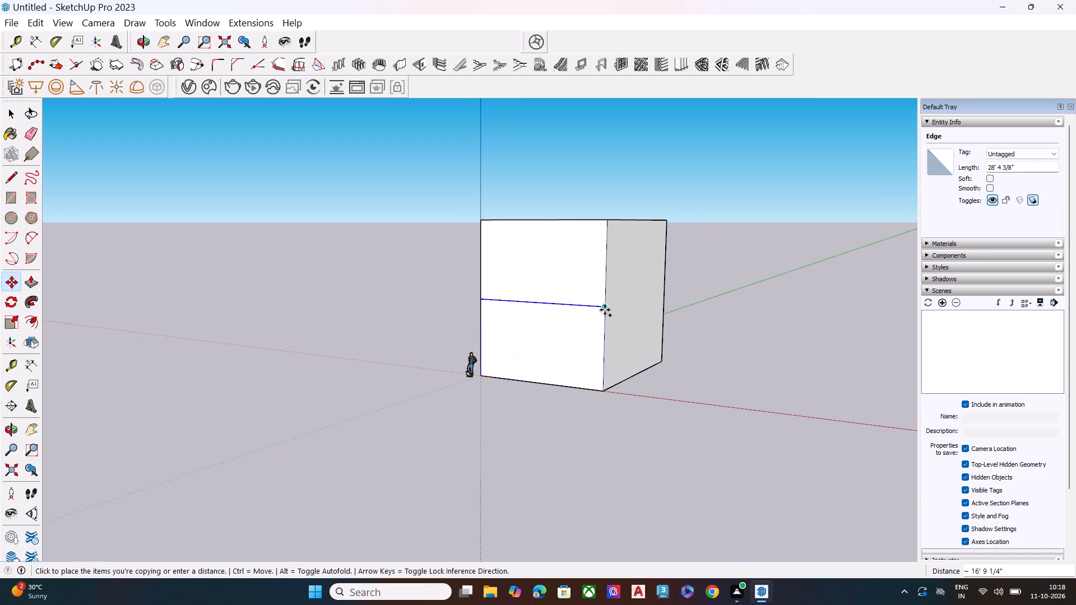
{"action": "type", "text": "10'"}
{"action": "key", "text": "Return"}
Push the block's side face inward along the red axis by about 3'5" to narrow the building.
{"action": "middle_click_drag", "start_coordinate": [579, 384], "coordinate": [660, 376]}
{"action": "scroll", "coordinate": [615, 361], "scroll_direction": "up", "scroll_amount": 3}
{"action": "scroll", "coordinate": [572, 350], "scroll_direction": "down", "scroll_amount": 2}
{"action": "scroll", "coordinate": [572, 350], "scroll_direction": "up", "scroll_amount": 2}
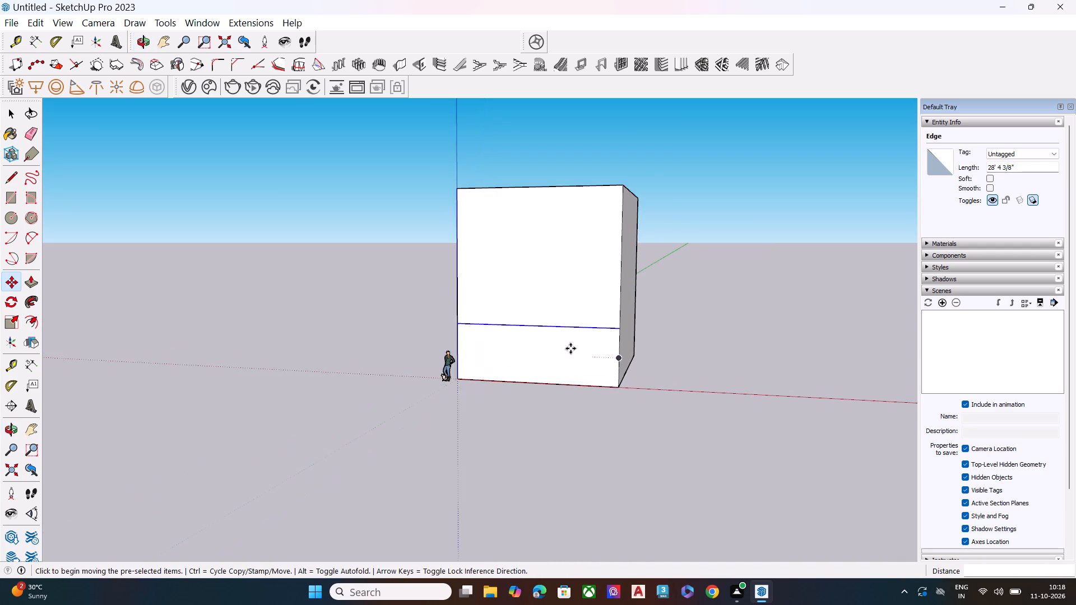
{"action": "scroll", "coordinate": [571, 348], "scroll_direction": "up", "scroll_amount": 3}
{"action": "middle_click_drag", "start_coordinate": [572, 349], "coordinate": [614, 338]}
{"action": "scroll", "coordinate": [611, 339], "scroll_direction": "up", "scroll_amount": 6}
{"action": "scroll", "coordinate": [648, 325], "scroll_direction": "down", "scroll_amount": 2}
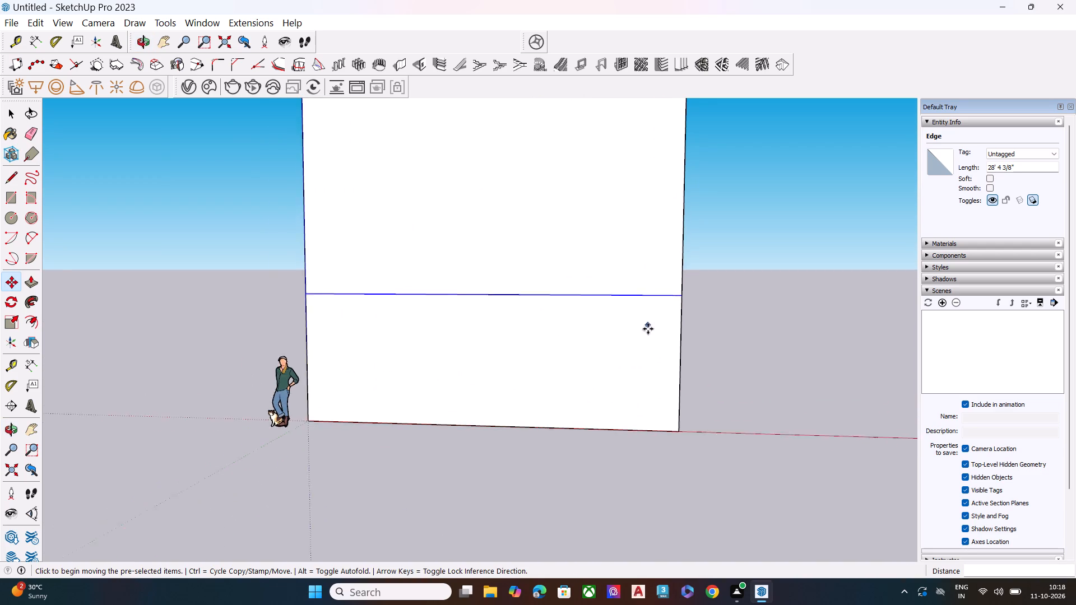
{"action": "scroll", "coordinate": [648, 329], "scroll_direction": "down", "scroll_amount": 2}
{"action": "middle_click_drag", "start_coordinate": [688, 328], "coordinate": [503, 369]}
{"action": "key", "text": "space"}
{"action": "left_click", "coordinate": [627, 360]}
{"action": "key", "text": "p"}
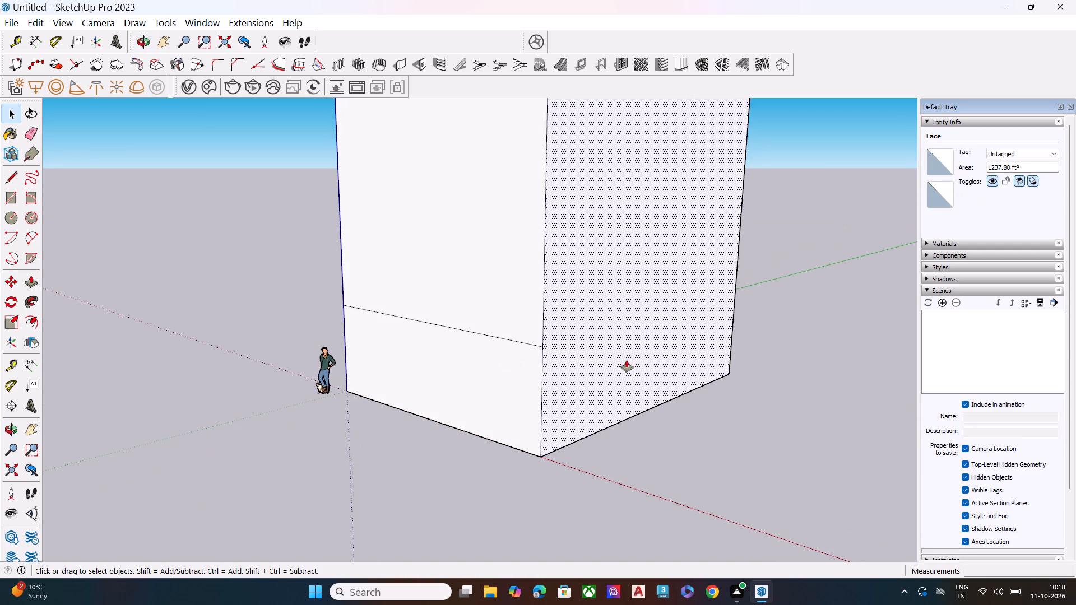
{"action": "left_click", "coordinate": [627, 360]}
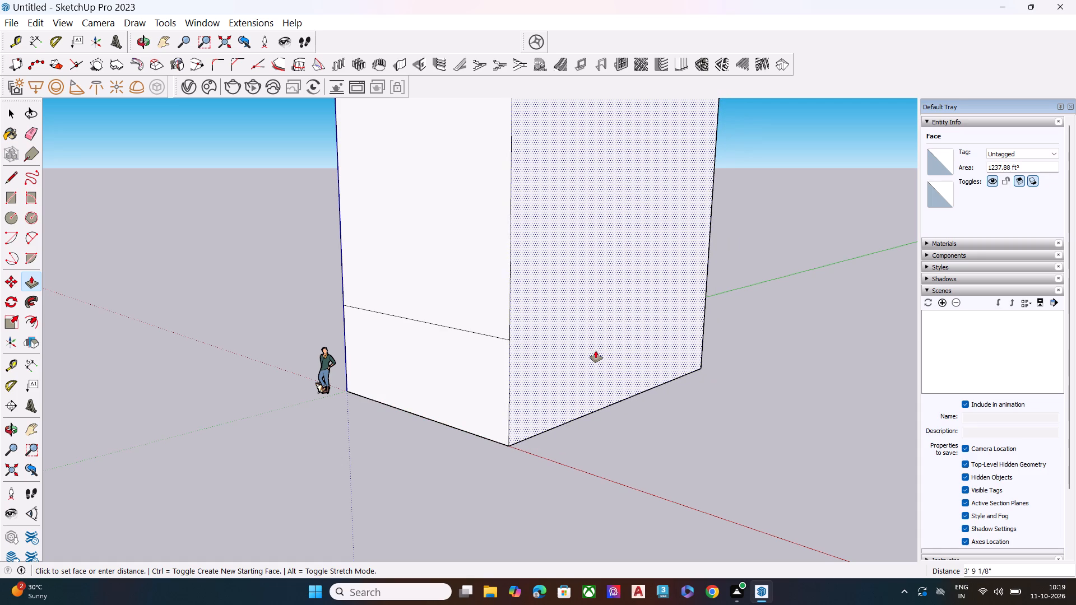
{"action": "left_click", "coordinate": [598, 353]}
{"action": "key", "text": "space"}
Copy the upper facade's right vertical edge about 12'6" inward to split the area above the floor line down the middle.
{"action": "middle_click_drag", "start_coordinate": [599, 393], "coordinate": [780, 356]}
{"action": "scroll", "coordinate": [773, 353], "scroll_direction": "up", "scroll_amount": 1}
{"action": "scroll", "coordinate": [712, 402], "scroll_direction": "down", "scroll_amount": 8}
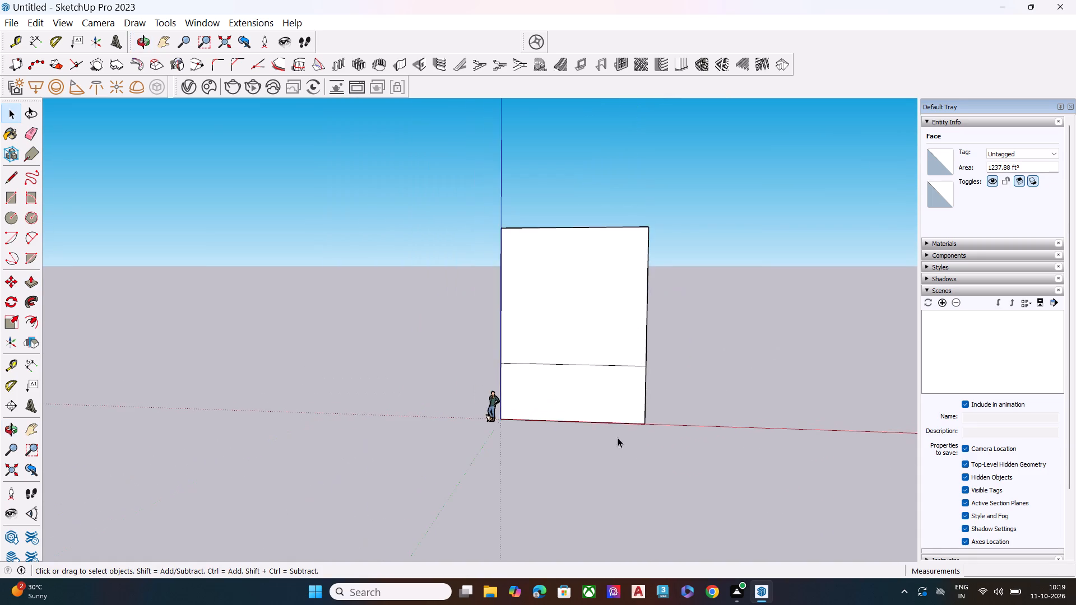
{"action": "scroll", "coordinate": [608, 299], "scroll_direction": "up", "scroll_amount": 3}
{"action": "middle_click_drag", "start_coordinate": [608, 297], "coordinate": [616, 289]}
{"action": "scroll", "coordinate": [612, 316], "scroll_direction": "down", "scroll_amount": 1}
{"action": "middle_click_drag", "start_coordinate": [584, 386], "coordinate": [616, 361]}
{"action": "scroll", "coordinate": [616, 361], "scroll_direction": "up", "scroll_amount": 4}
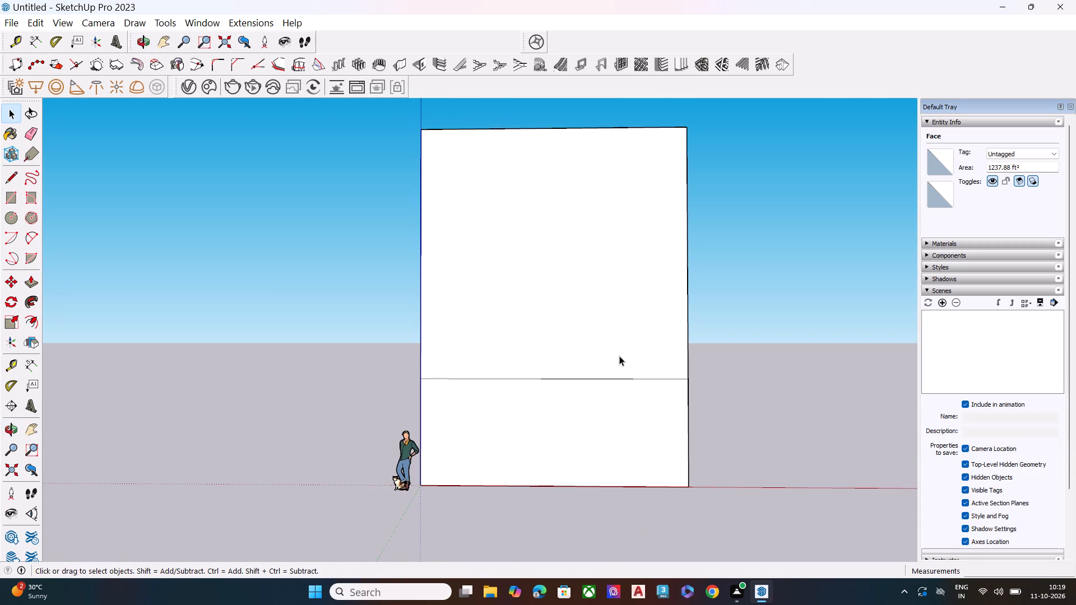
{"action": "key", "text": "space"}
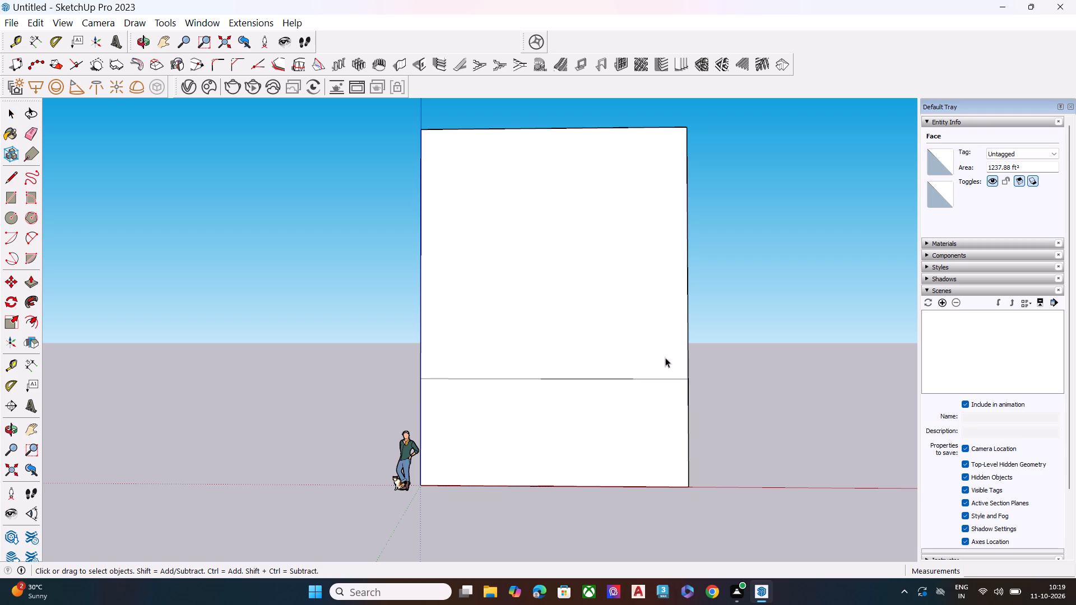
{"action": "left_click", "coordinate": [687, 342]}
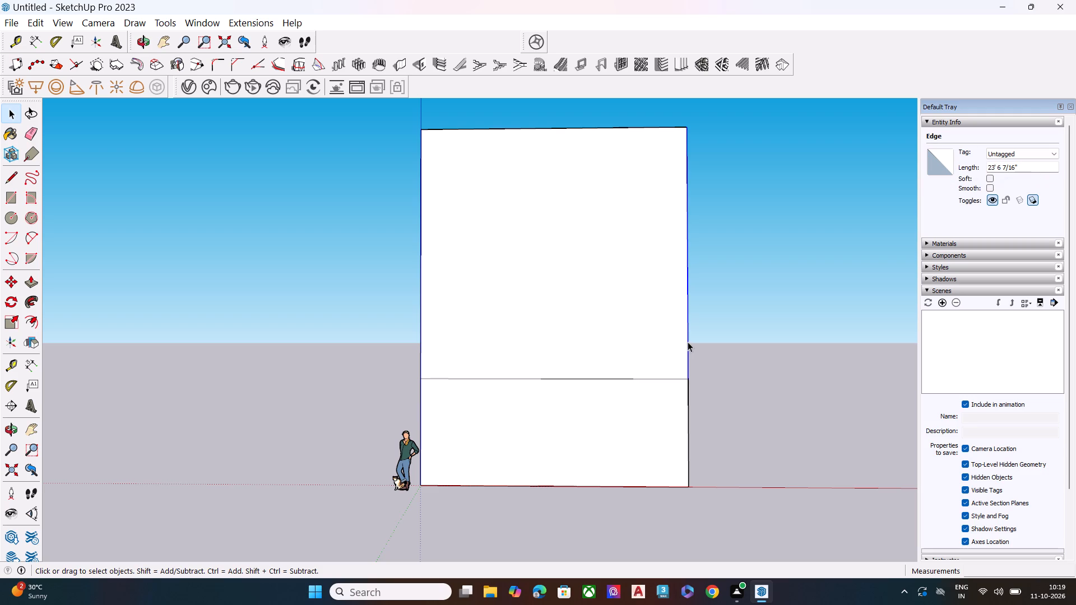
{"action": "key", "text": "m"}
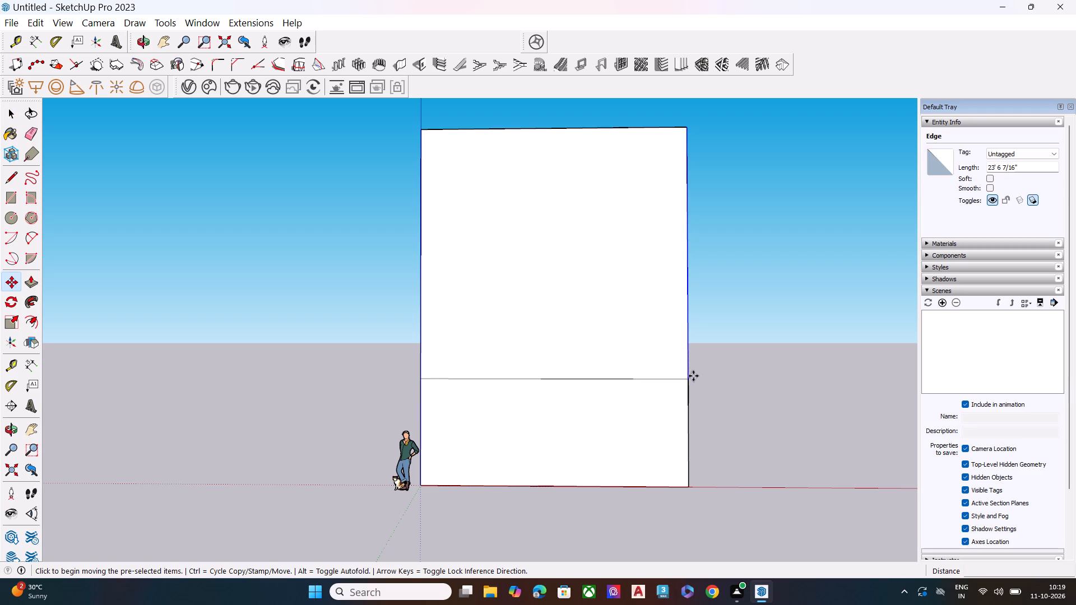
{"action": "left_click", "coordinate": [688, 379]}
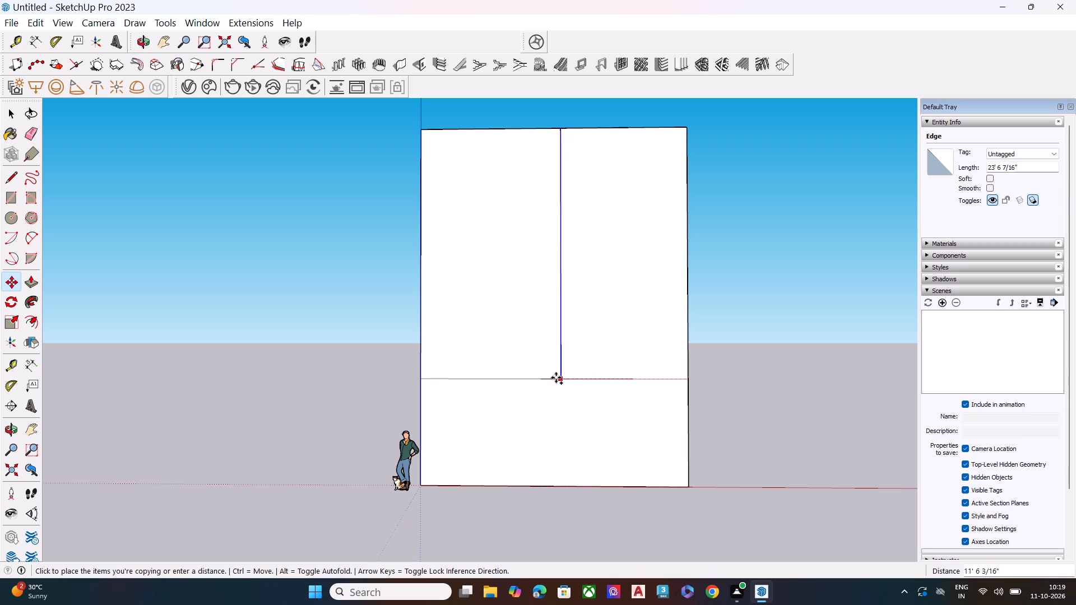
{"action": "left_click", "coordinate": [550, 378]}
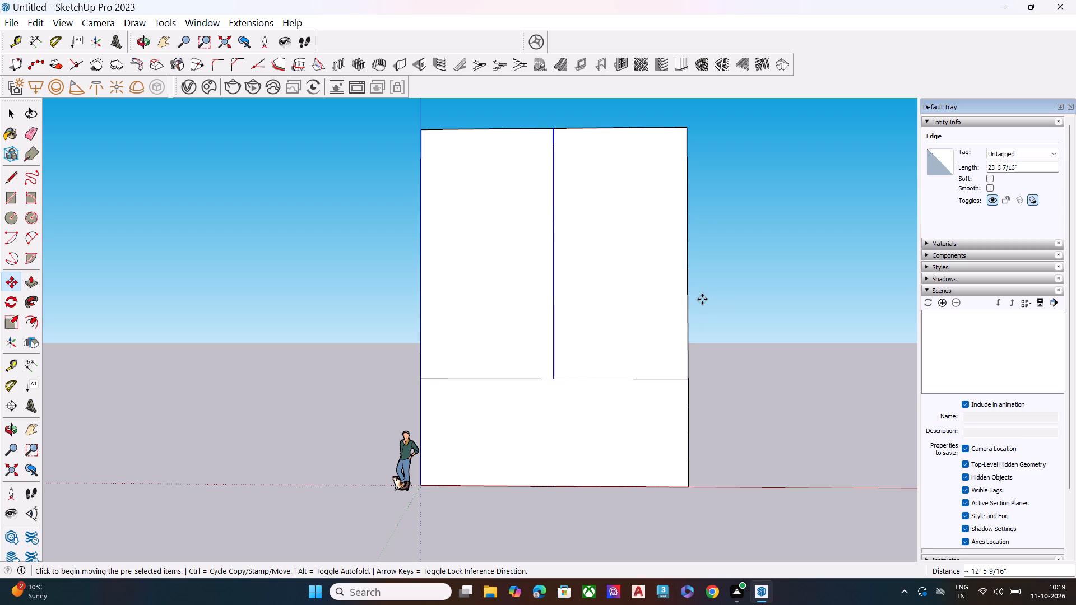
{"action": "middle_click_drag", "start_coordinate": [685, 429], "coordinate": [671, 458]}
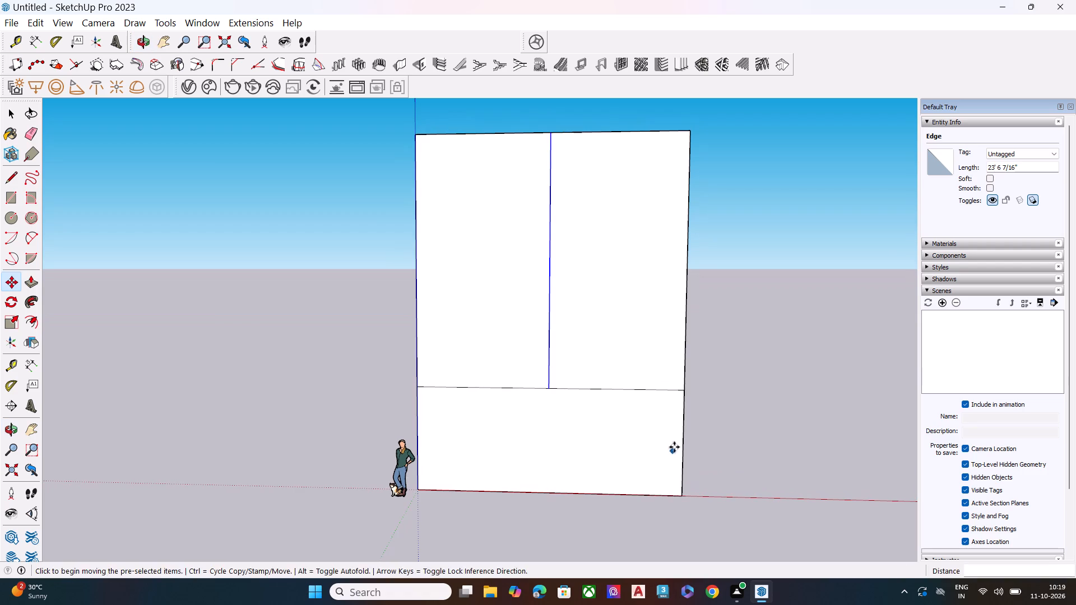
{"action": "key", "text": "space"}
{"action": "left_click", "coordinate": [720, 393]}
Offset the outline of the ground floor's front face inward by about 1'6".
{"action": "scroll", "coordinate": [721, 393], "scroll_direction": "down", "scroll_amount": 1}
{"action": "middle_click_drag", "start_coordinate": [721, 390], "coordinate": [751, 348]}
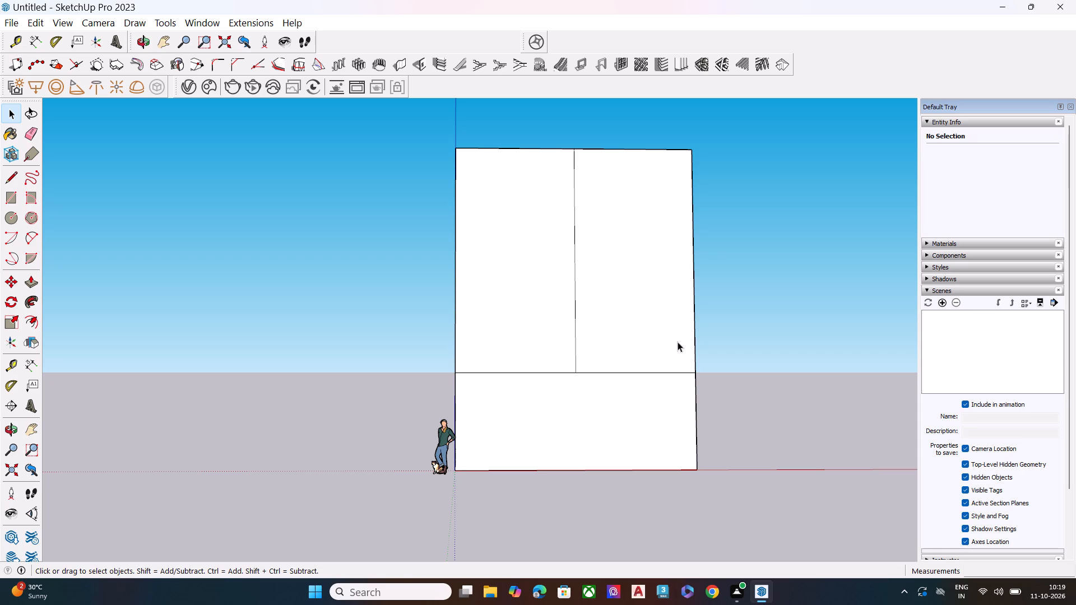
{"action": "left_click", "coordinate": [635, 434]}
{"action": "key", "text": "f"}
{"action": "left_click", "coordinate": [576, 411]}
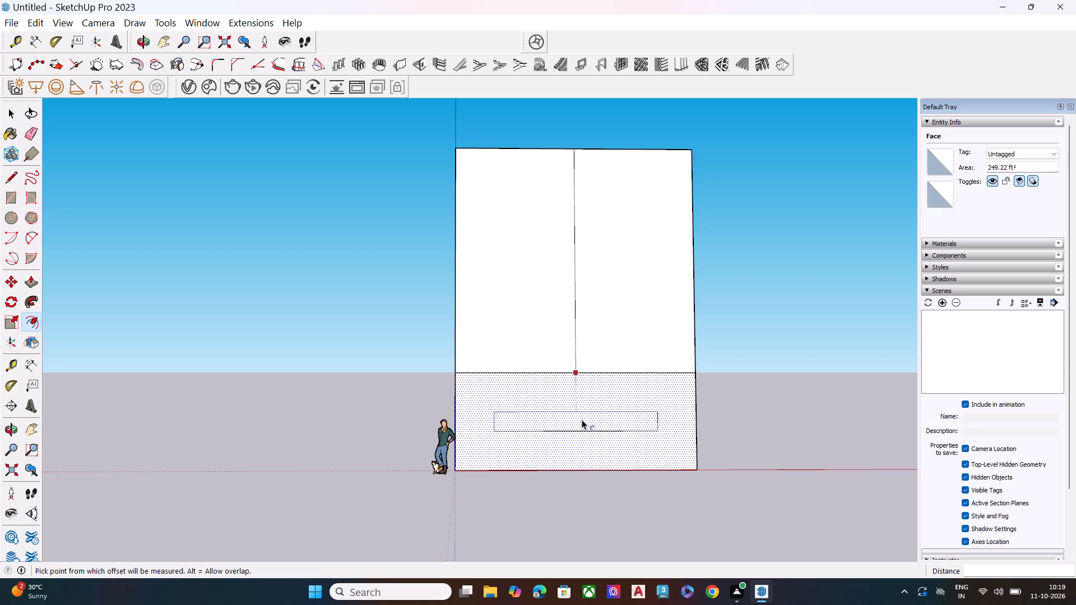
{"action": "left_click", "coordinate": [583, 388]}
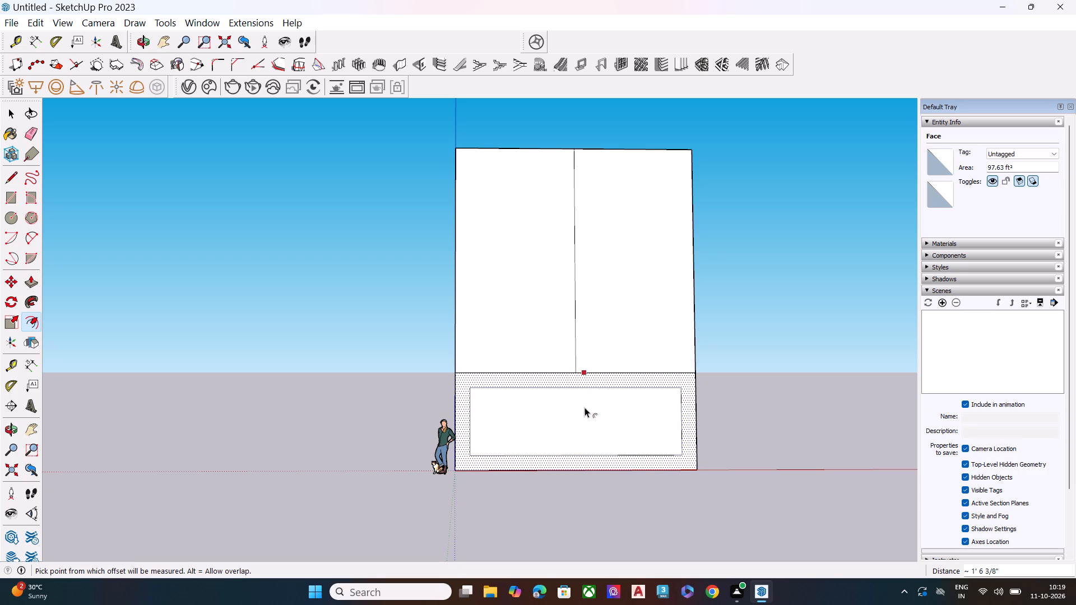
{"action": "key", "text": "space"}
Move the bottom edge of the inset ground floor rectangle down about 1'6" onto the facade's base line.
{"action": "key", "text": "F2"}
{"action": "left_click", "coordinate": [584, 454]}
{"action": "key", "text": "m"}
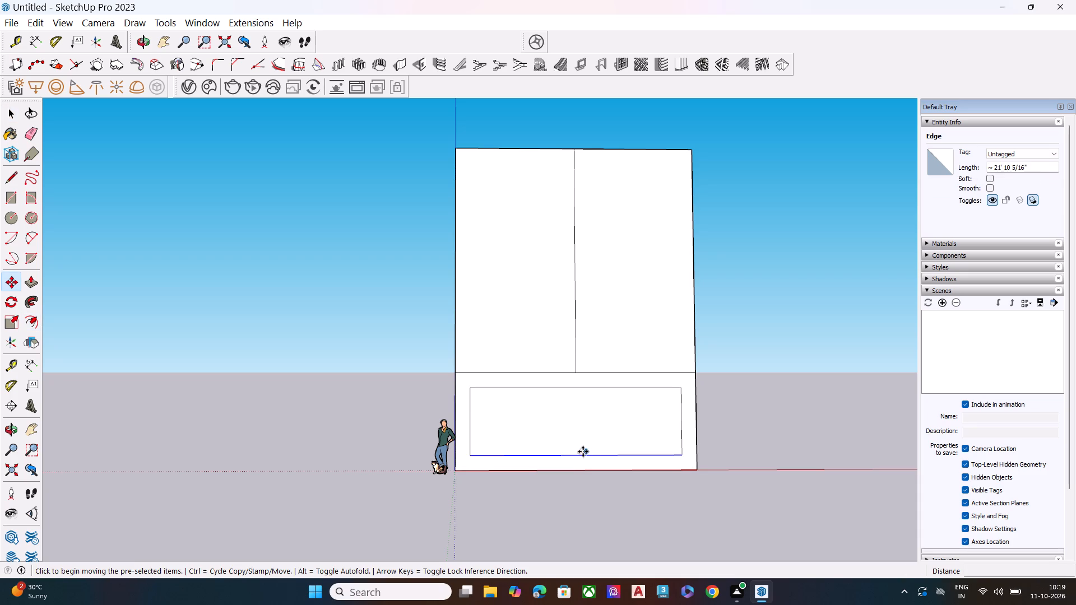
{"action": "left_click", "coordinate": [576, 455]}
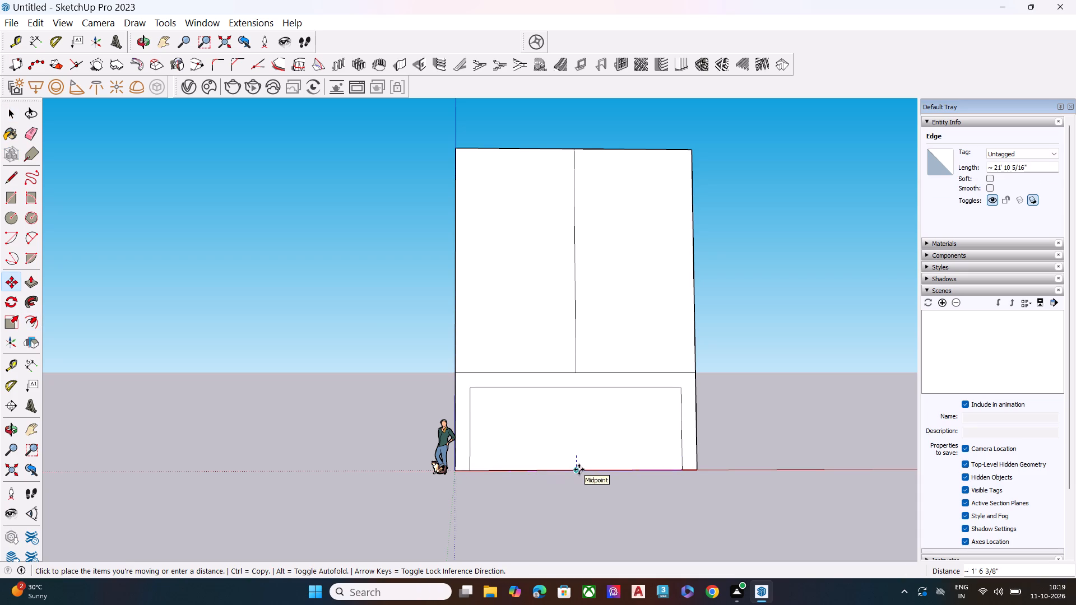
{"action": "left_click", "coordinate": [579, 469]}
{"action": "key", "text": "space"}
{"action": "scroll", "coordinate": [584, 389], "scroll_direction": "up", "scroll_amount": 1}
{"action": "scroll", "coordinate": [584, 389], "scroll_direction": "down", "scroll_amount": 2}
{"action": "scroll", "coordinate": [584, 389], "scroll_direction": "up", "scroll_amount": 3}
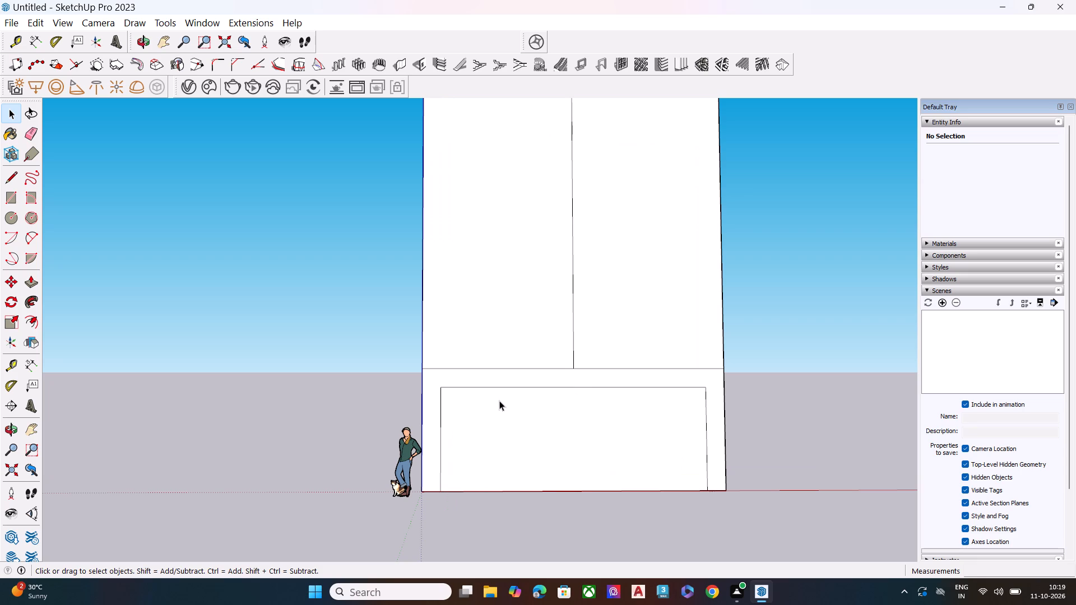
{"action": "scroll", "coordinate": [567, 379], "scroll_direction": "up", "scroll_amount": 4}
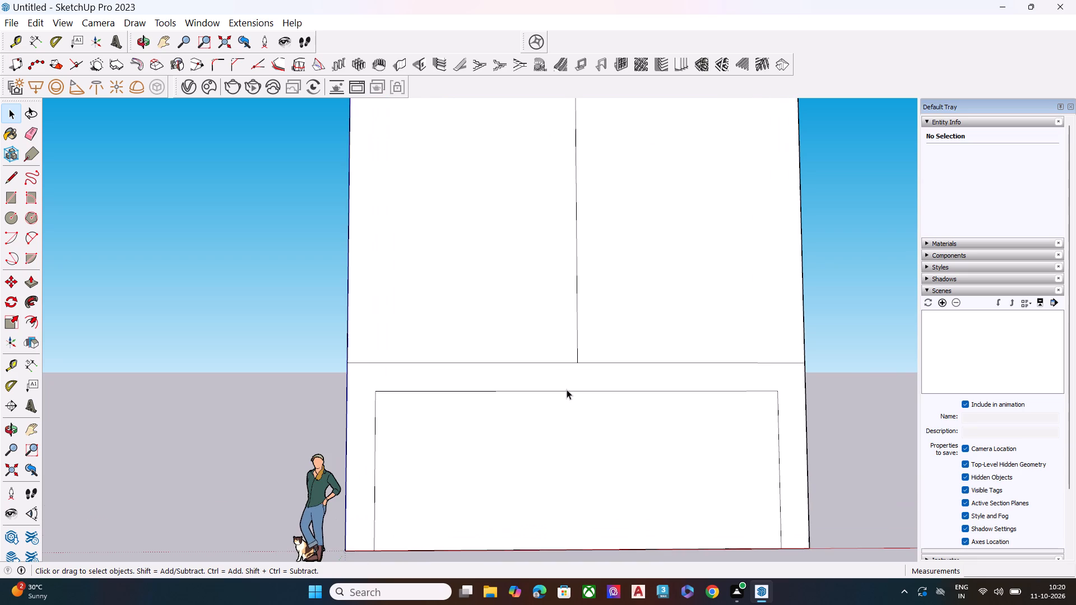
Move both segments of the inset ground floor rectangle's top edge up about 6" toward the floor line.
{"action": "left_click", "coordinate": [567, 390]}
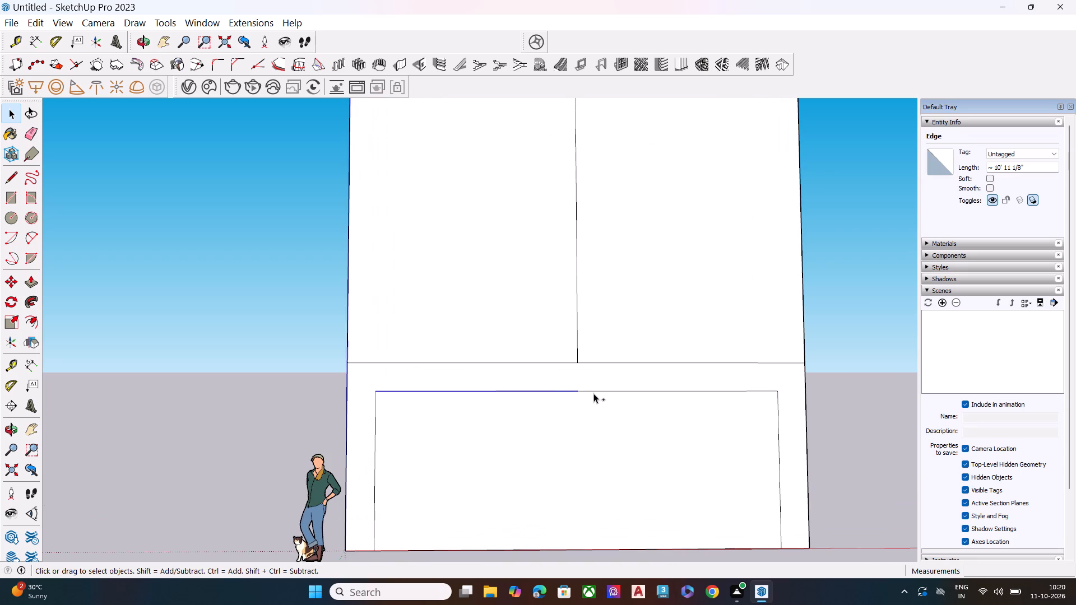
{"action": "left_click", "coordinate": [595, 392], "text": "ctrl"}
{"action": "key", "text": "m"}
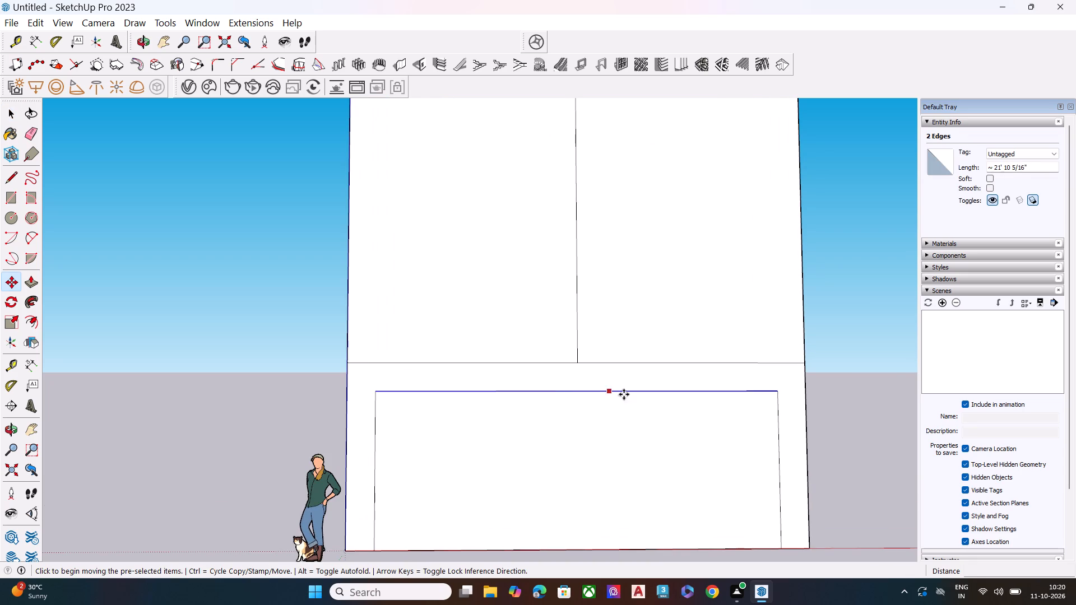
{"action": "left_click", "coordinate": [687, 392]}
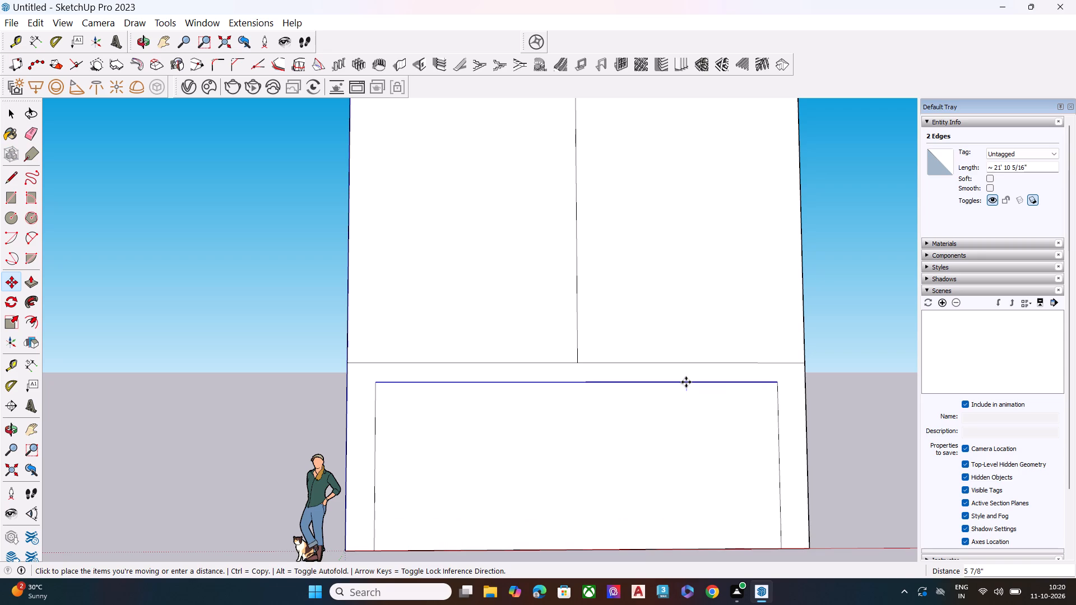
{"action": "left_click", "coordinate": [686, 382]}
{"action": "key", "text": "space"}
Copy the inset ground floor rectangle's left vertical edge about 9' to the right along the base line.
{"action": "scroll", "coordinate": [701, 368], "scroll_direction": "down", "scroll_amount": 9}
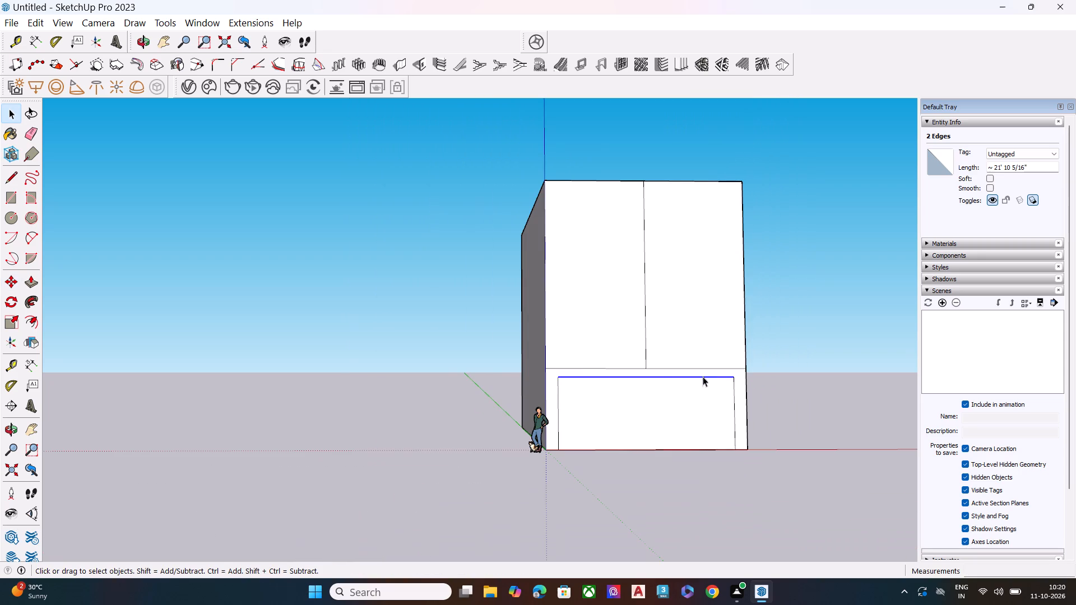
{"action": "middle_click_drag", "start_coordinate": [667, 400], "coordinate": [642, 417]}
{"action": "scroll", "coordinate": [632, 403], "scroll_direction": "up", "scroll_amount": 5}
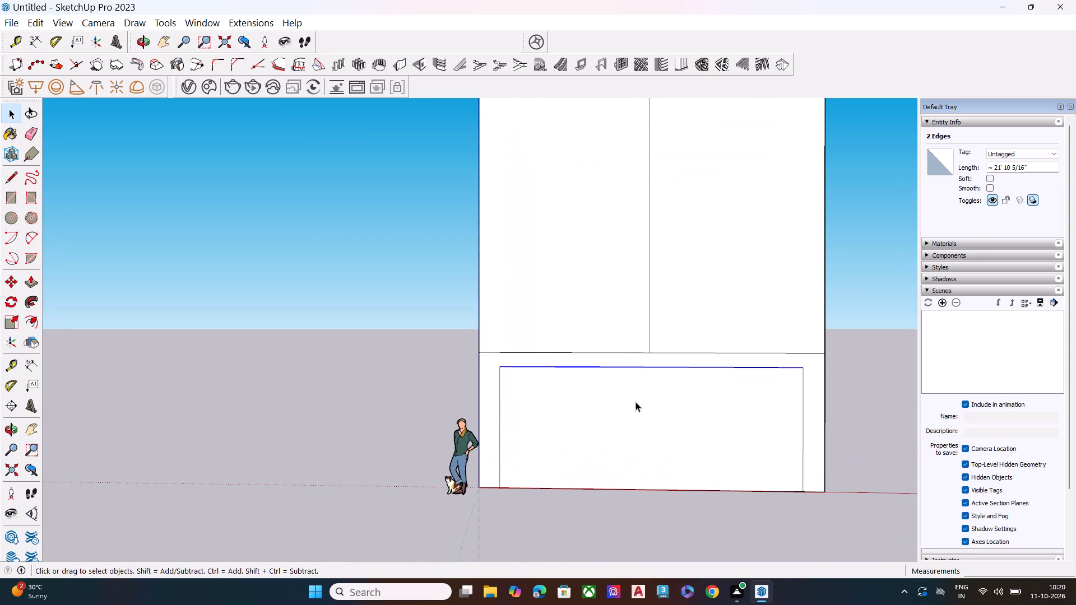
{"action": "key", "text": "m"}
{"action": "key", "text": "space"}
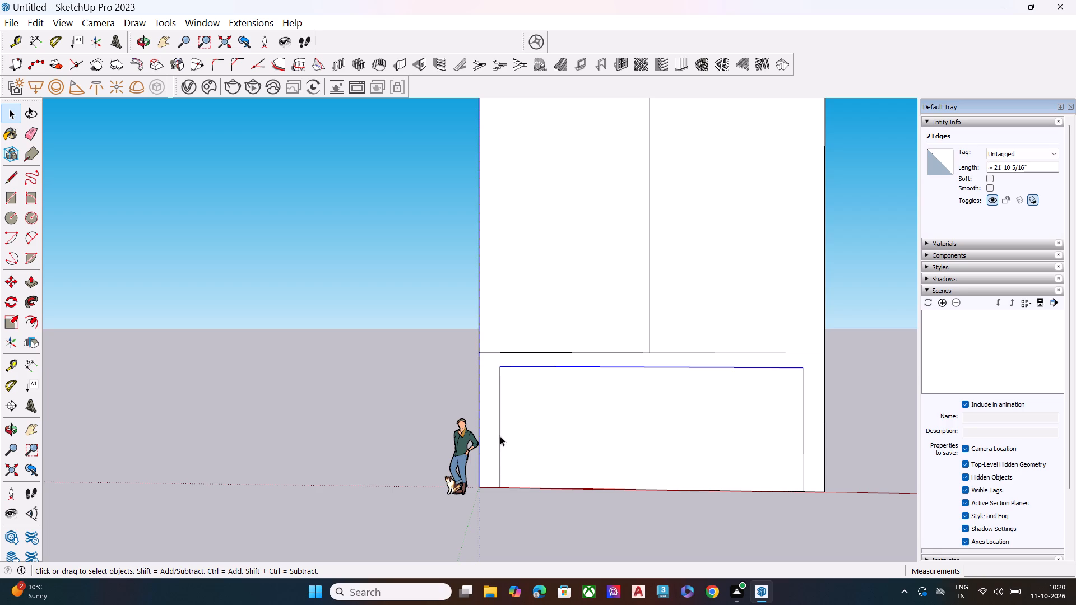
{"action": "left_click", "coordinate": [500, 435]}
{"action": "key", "text": "m"}
{"action": "left_click", "coordinate": [499, 486]}
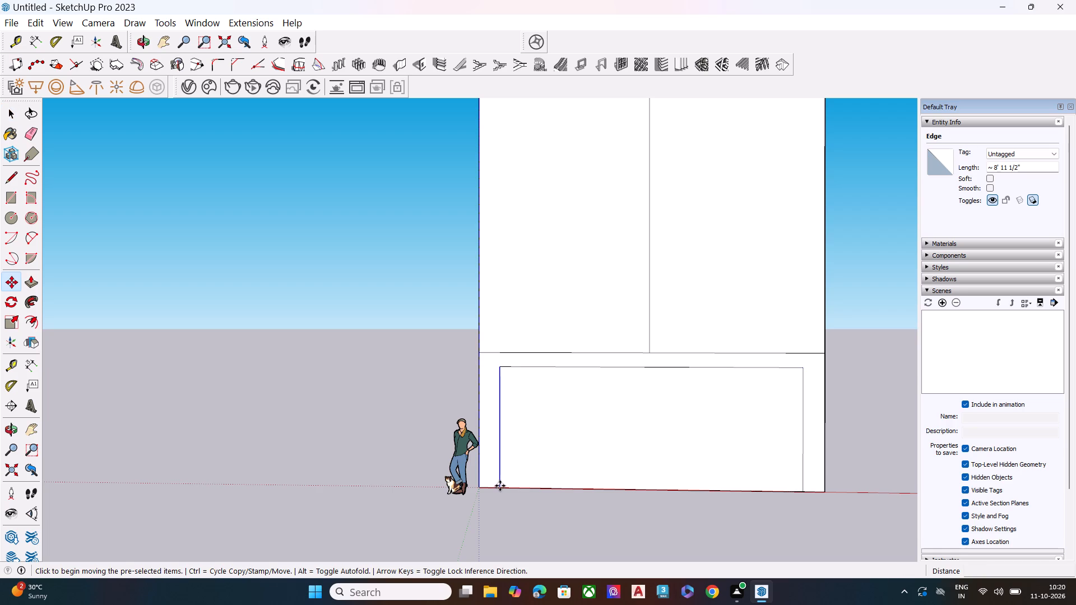
{"action": "left_click", "coordinate": [623, 489]}
Copy the new vertical divider about 4'10 1/2" further right, splitting the inset ground floor rectangle into three bays.
{"action": "left_click", "coordinate": [625, 488]}
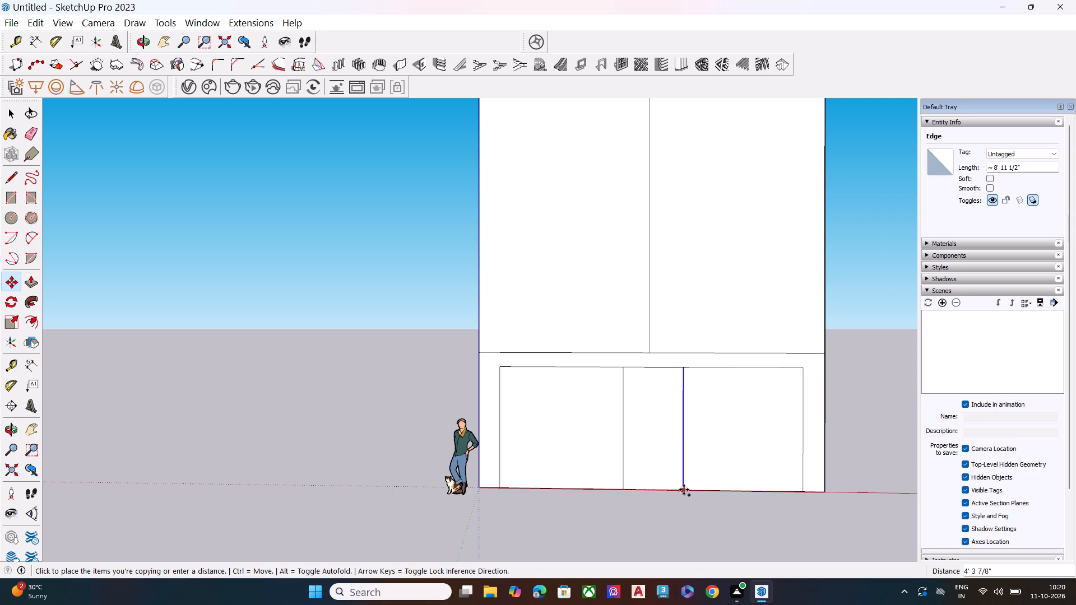
{"action": "left_click", "coordinate": [691, 490]}
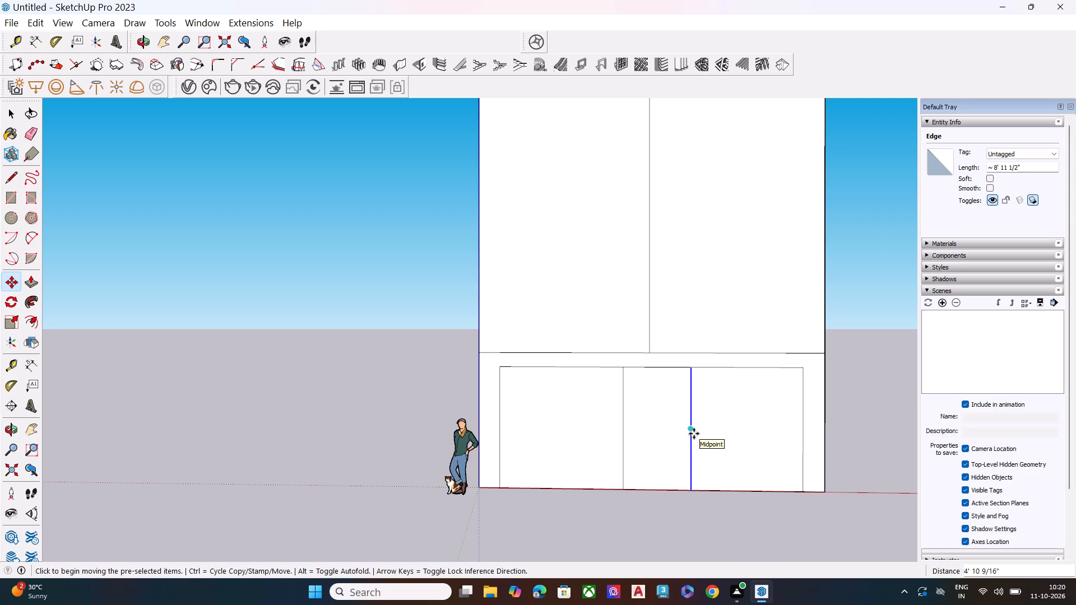
{"action": "scroll", "coordinate": [669, 415], "scroll_direction": "down", "scroll_amount": 6}
{"action": "middle_click_drag", "start_coordinate": [730, 414], "coordinate": [702, 402]}
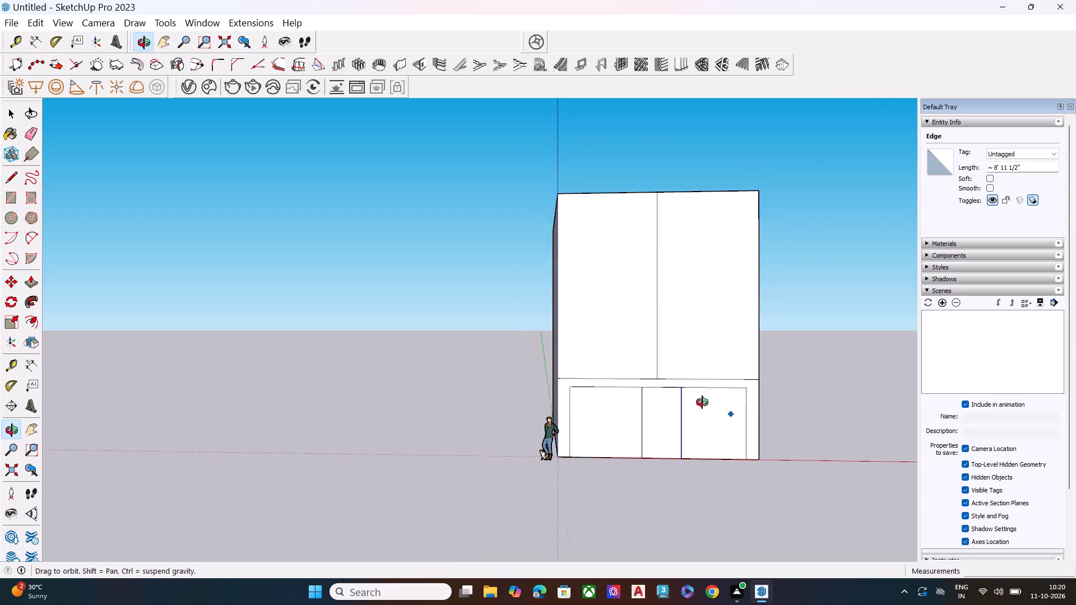
{"action": "middle_click_drag", "start_coordinate": [702, 402], "coordinate": [701, 401]}
{"action": "scroll", "coordinate": [716, 384], "scroll_direction": "up", "scroll_amount": 4}
{"action": "middle_click_drag", "start_coordinate": [699, 405], "coordinate": [725, 403]}
{"action": "scroll", "coordinate": [727, 417], "scroll_direction": "down", "scroll_amount": 1}
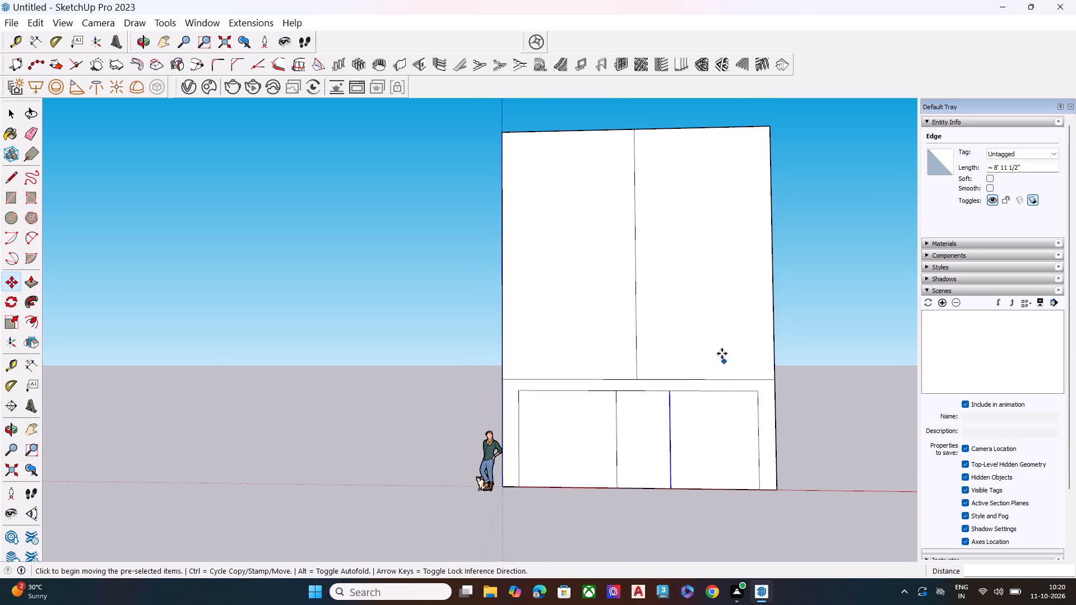
{"action": "middle_click_drag", "start_coordinate": [722, 353], "coordinate": [733, 353]}
{"action": "key", "text": "space"}
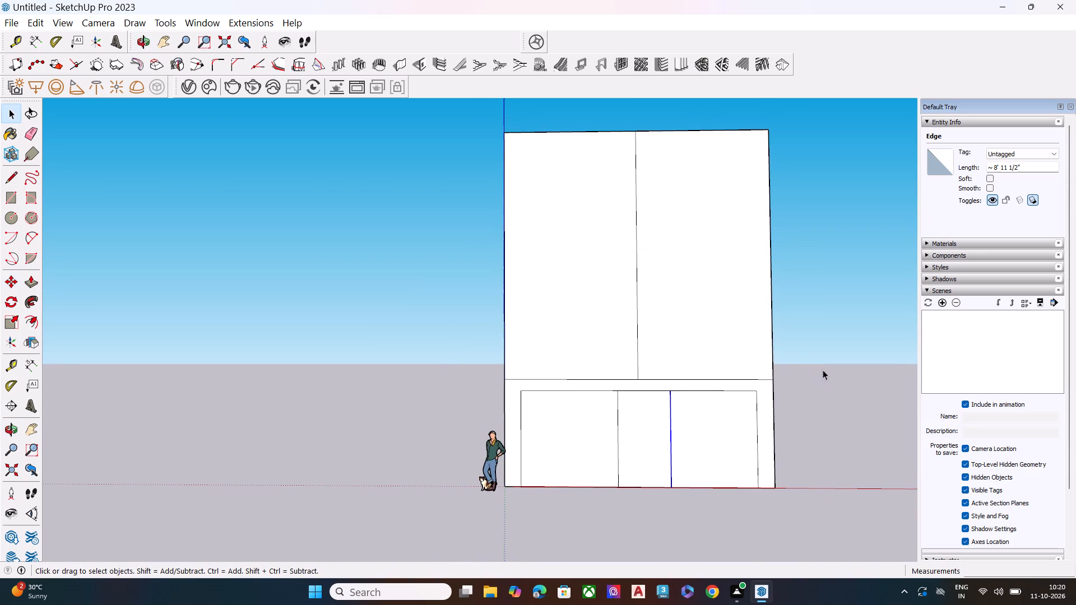
{"action": "left_click", "coordinate": [823, 370]}
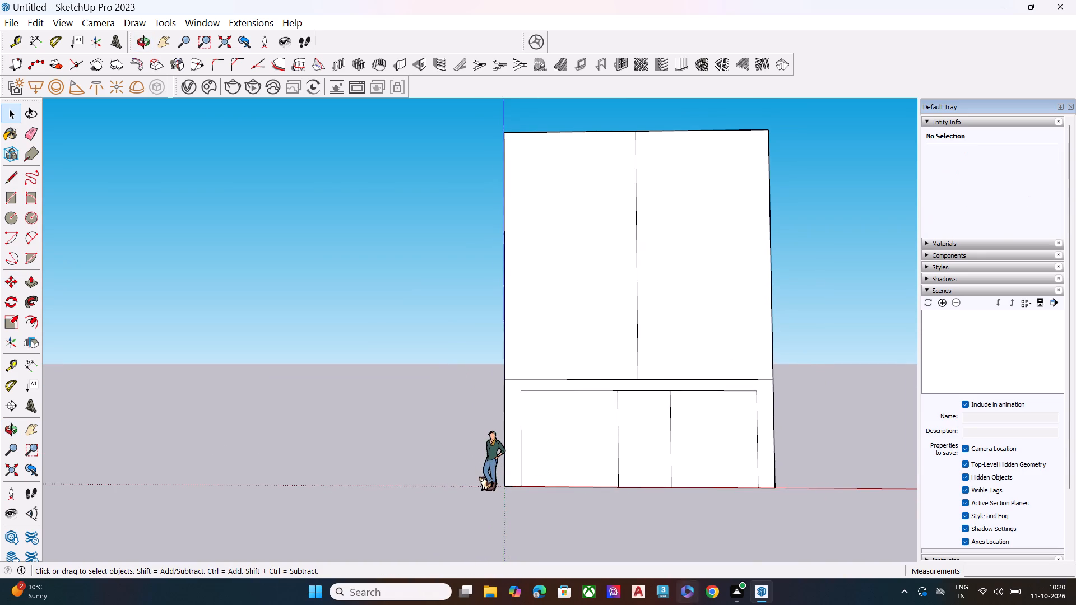
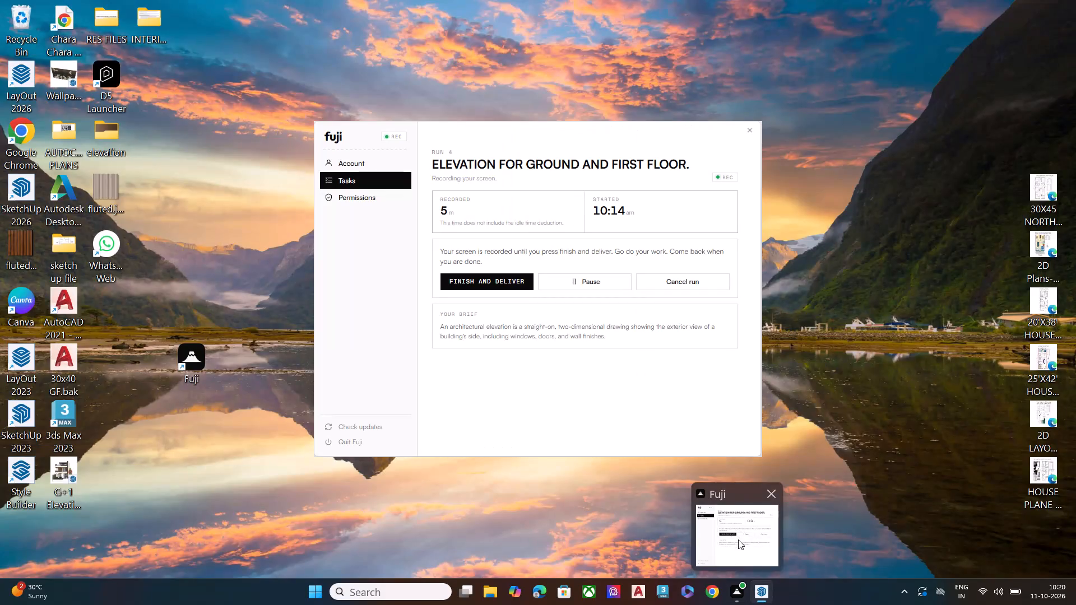
Push/Pull the ground floor surround's face outward about 2'5" to form a projecting frame around the three bays.
{"action": "scroll", "coordinate": [676, 333], "scroll_direction": "down", "scroll_amount": 3}
{"action": "scroll", "coordinate": [687, 314], "scroll_direction": "up", "scroll_amount": 3}
{"action": "scroll", "coordinate": [687, 314], "scroll_direction": "down", "scroll_amount": 3}
{"action": "scroll", "coordinate": [687, 314], "scroll_direction": "up", "scroll_amount": 3}
{"action": "middle_click_drag", "start_coordinate": [699, 351], "coordinate": [688, 331]}
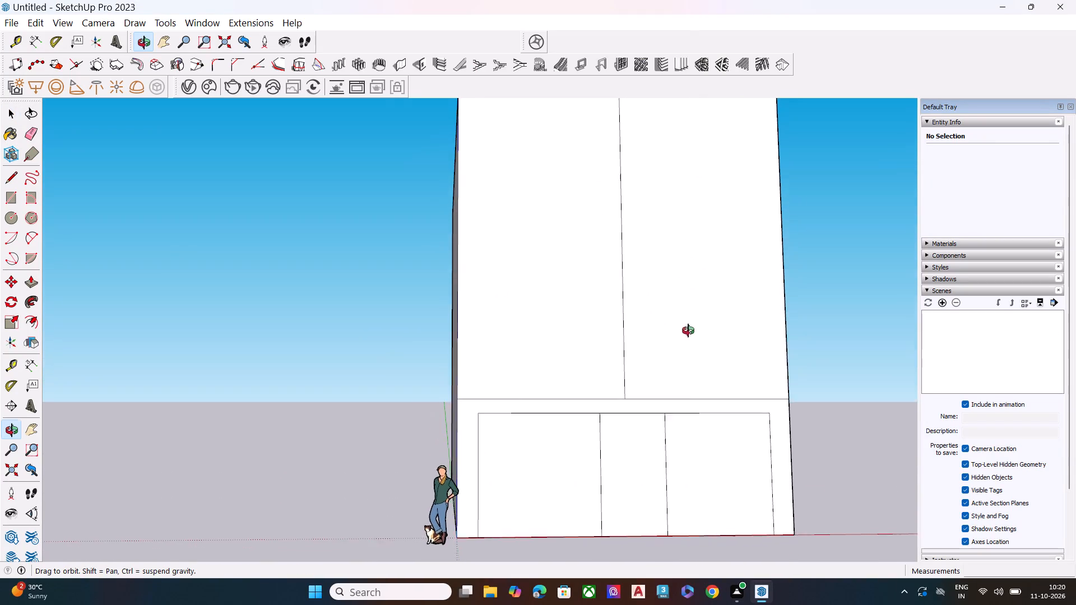
{"action": "middle_click_drag", "start_coordinate": [688, 331], "coordinate": [666, 336]}
{"action": "scroll", "coordinate": [649, 379], "scroll_direction": "down", "scroll_amount": 4}
{"action": "middle_click_drag", "start_coordinate": [680, 388], "coordinate": [574, 418]}
{"action": "scroll", "coordinate": [575, 420], "scroll_direction": "up", "scroll_amount": 2}
{"action": "left_click", "coordinate": [601, 410]}
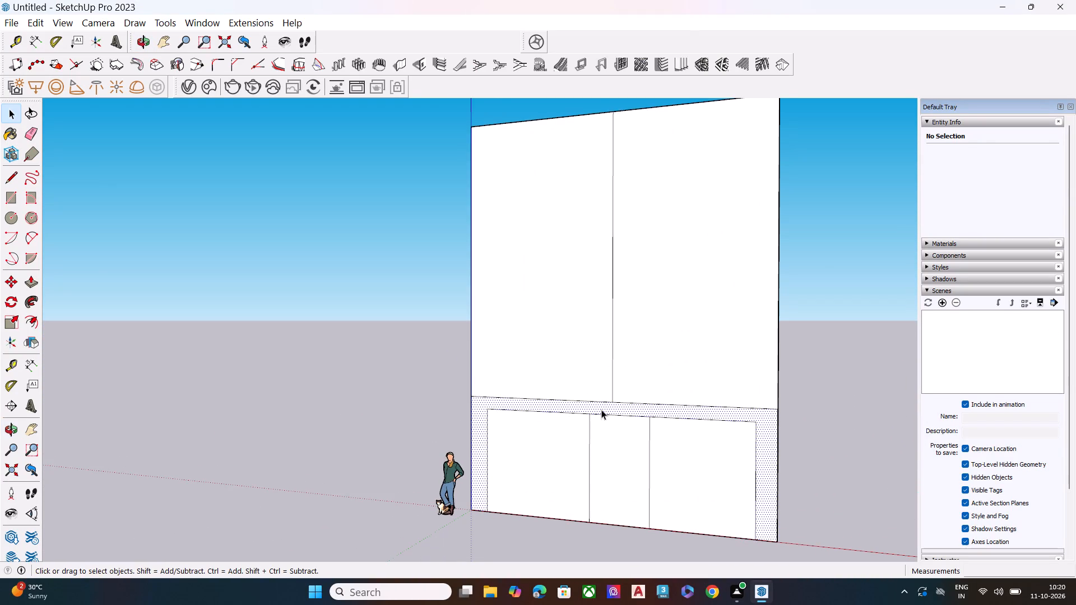
{"action": "key", "text": "p"}
{"action": "left_click", "coordinate": [596, 413]}
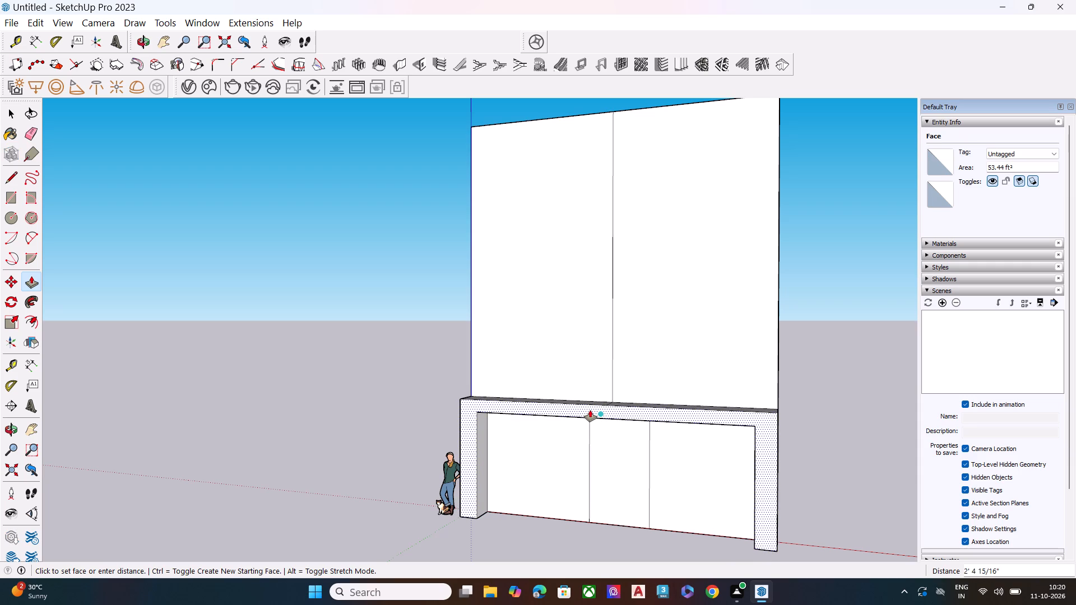
{"action": "left_click", "coordinate": [590, 410]}
{"action": "key", "text": "space"}
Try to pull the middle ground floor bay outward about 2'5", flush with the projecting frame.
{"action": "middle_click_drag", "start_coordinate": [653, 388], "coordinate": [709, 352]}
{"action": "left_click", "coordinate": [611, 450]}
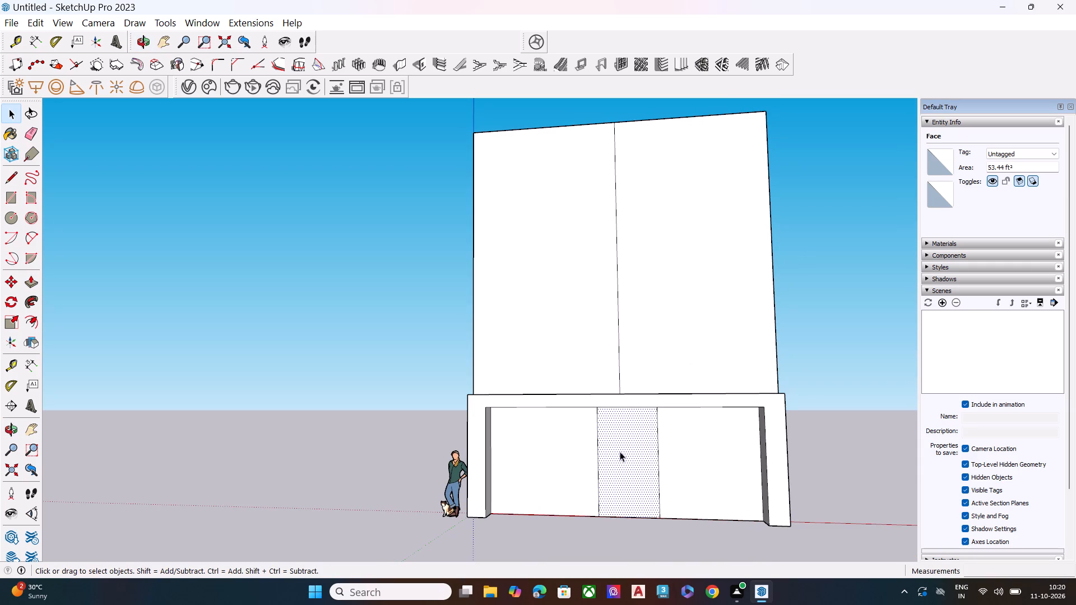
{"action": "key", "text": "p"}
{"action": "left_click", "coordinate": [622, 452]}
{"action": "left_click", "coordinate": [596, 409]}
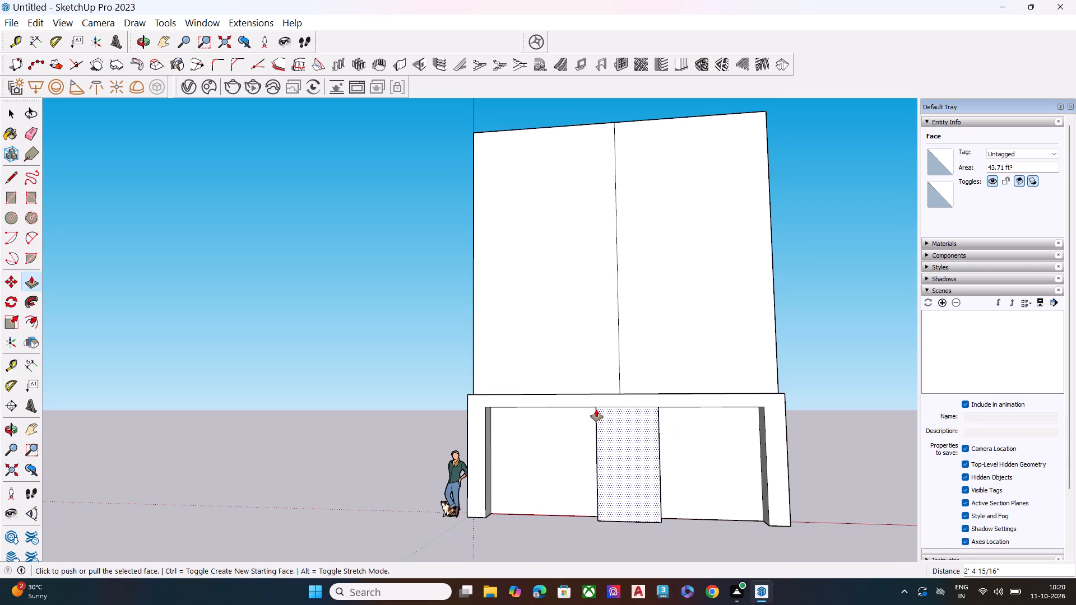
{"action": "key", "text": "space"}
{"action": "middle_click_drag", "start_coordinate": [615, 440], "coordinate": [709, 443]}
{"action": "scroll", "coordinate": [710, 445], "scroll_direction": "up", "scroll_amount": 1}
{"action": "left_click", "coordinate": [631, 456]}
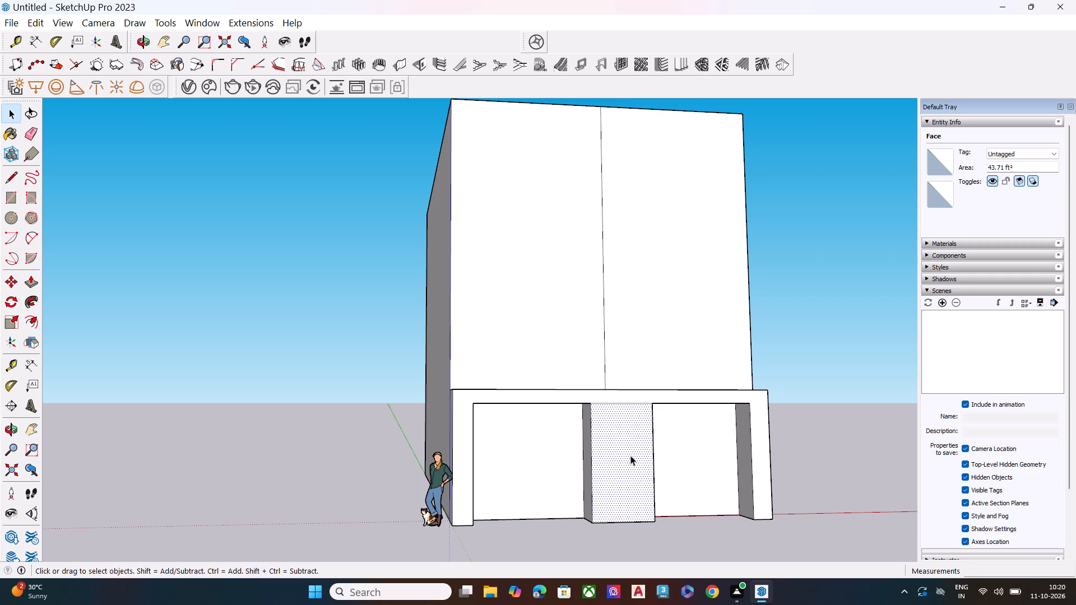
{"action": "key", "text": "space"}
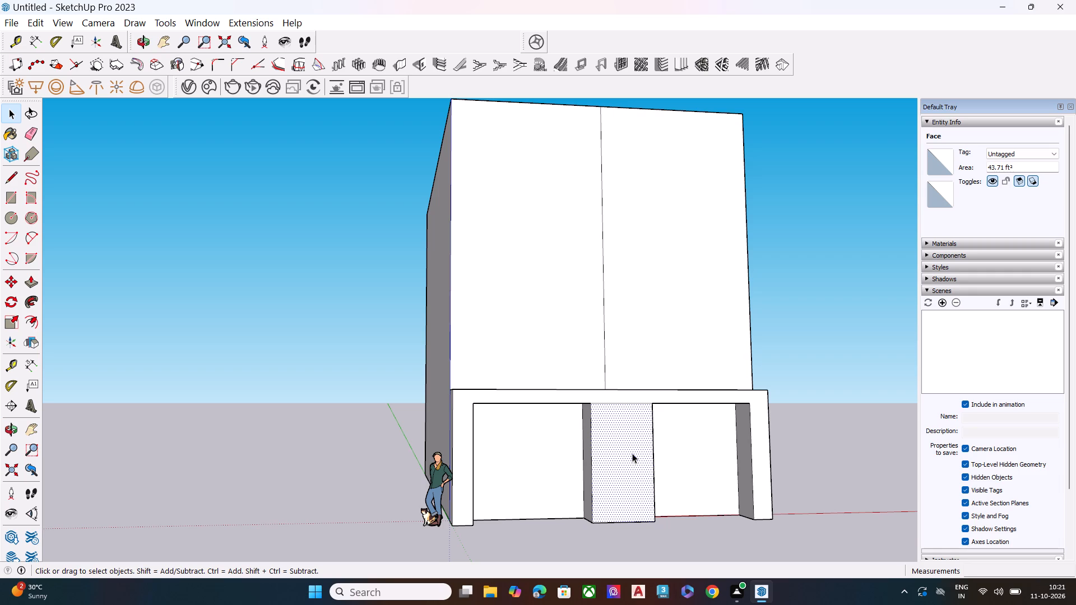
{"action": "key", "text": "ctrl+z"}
Push the middle ground floor bay's face about 12'9" into the block to form a deep recess.
{"action": "left_click", "coordinate": [636, 448]}
{"action": "key", "text": "p"}
{"action": "left_click", "coordinate": [636, 448]}
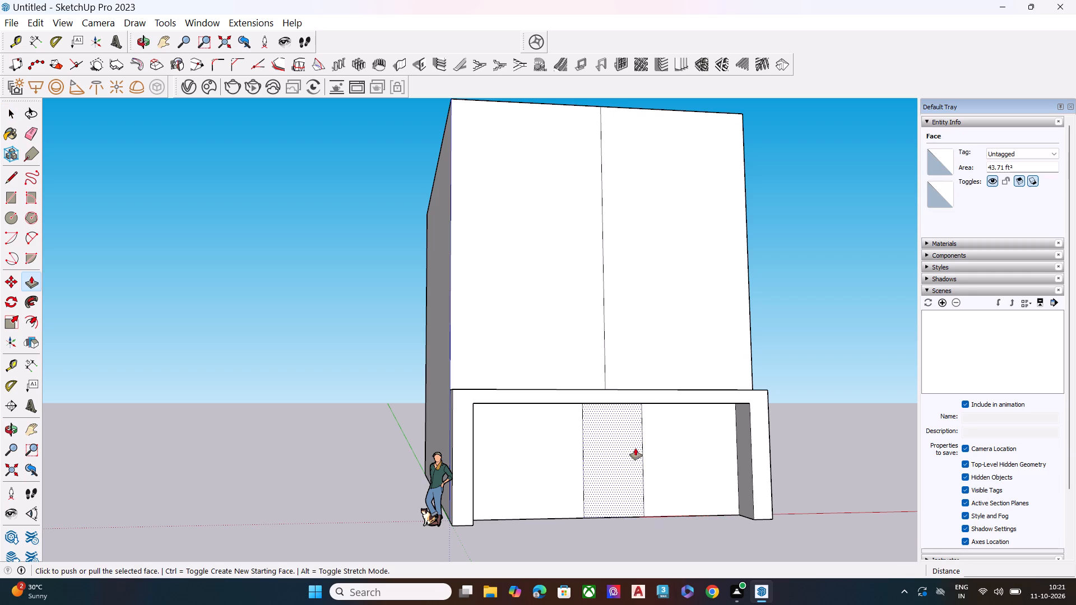
{"action": "left_click", "coordinate": [590, 448]}
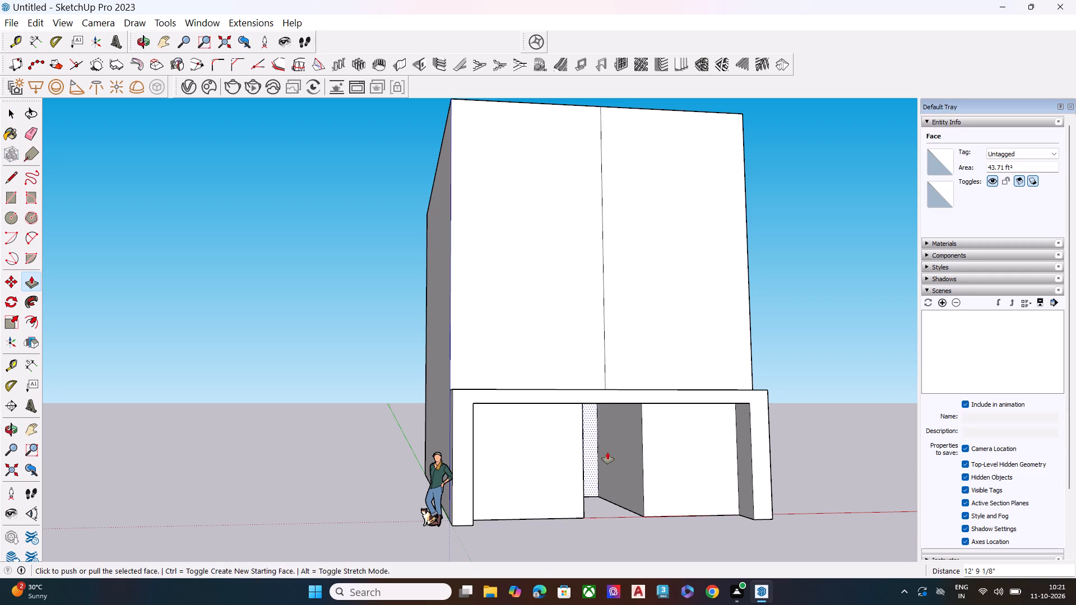
Delete the short stray edge crossing the top of the projecting ground floor frame.
{"action": "middle_click_drag", "start_coordinate": [624, 457], "coordinate": [447, 464]}
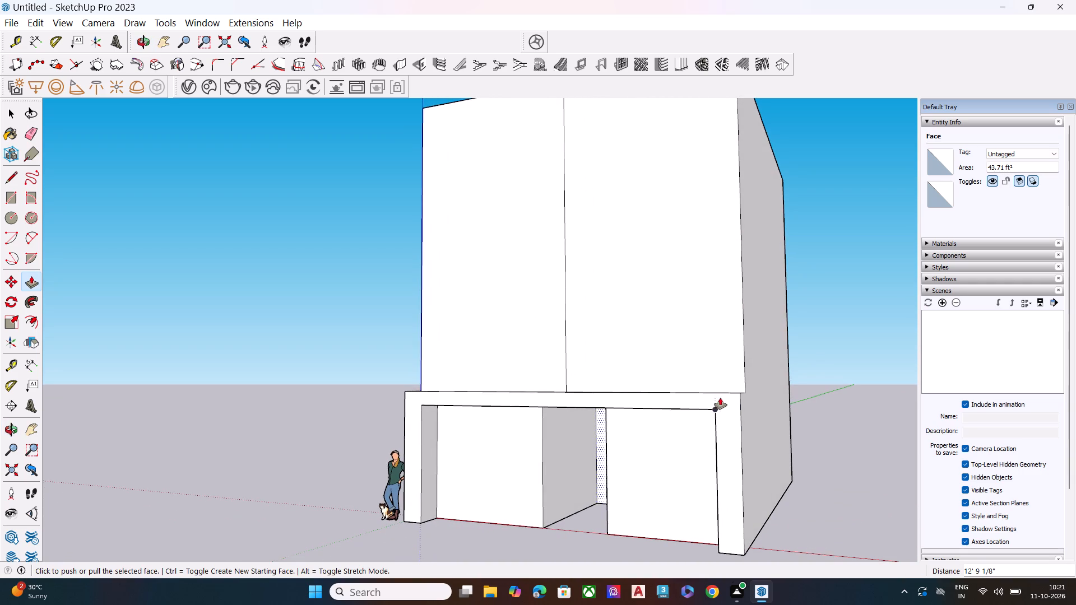
{"action": "scroll", "coordinate": [729, 434], "scroll_direction": "down", "scroll_amount": 2}
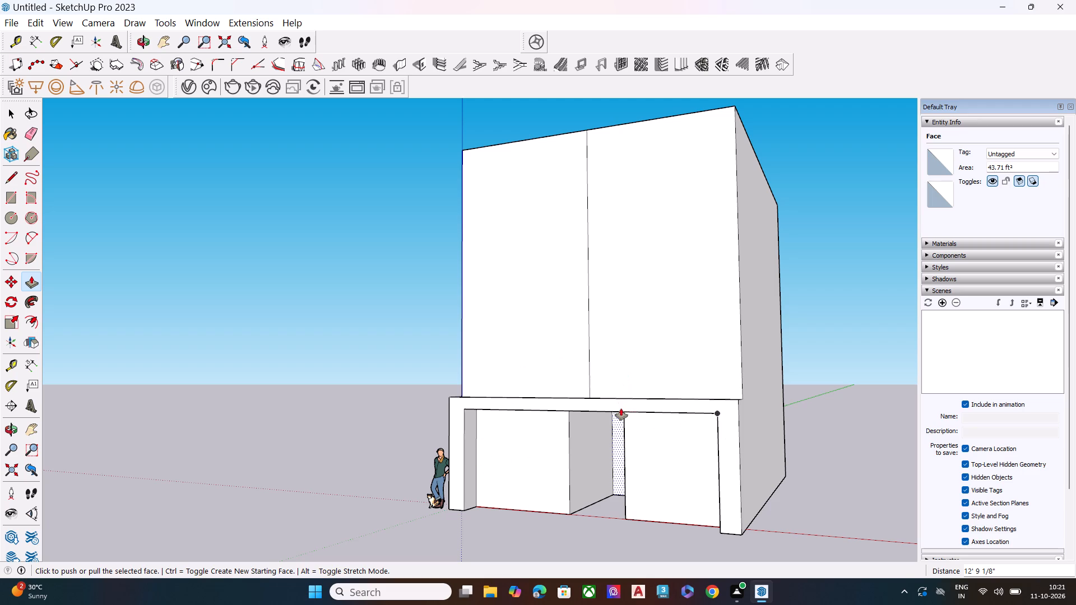
{"action": "middle_click_drag", "start_coordinate": [621, 408], "coordinate": [672, 499]}
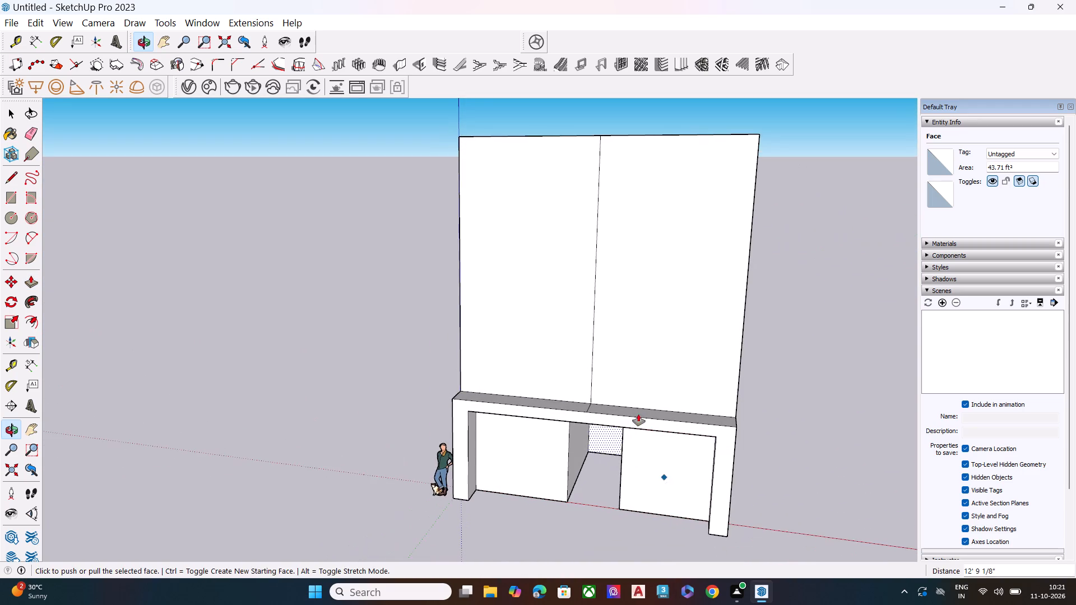
{"action": "scroll", "coordinate": [638, 413], "scroll_direction": "up", "scroll_amount": 1}
{"action": "scroll", "coordinate": [638, 413], "scroll_direction": "down", "scroll_amount": 1}
{"action": "scroll", "coordinate": [638, 413], "scroll_direction": "up", "scroll_amount": 1}
{"action": "middle_click_drag", "start_coordinate": [622, 432], "coordinate": [563, 543]}
{"action": "scroll", "coordinate": [602, 480], "scroll_direction": "up", "scroll_amount": 6}
{"action": "key", "text": "space"}
{"action": "left_click", "coordinate": [556, 430]}
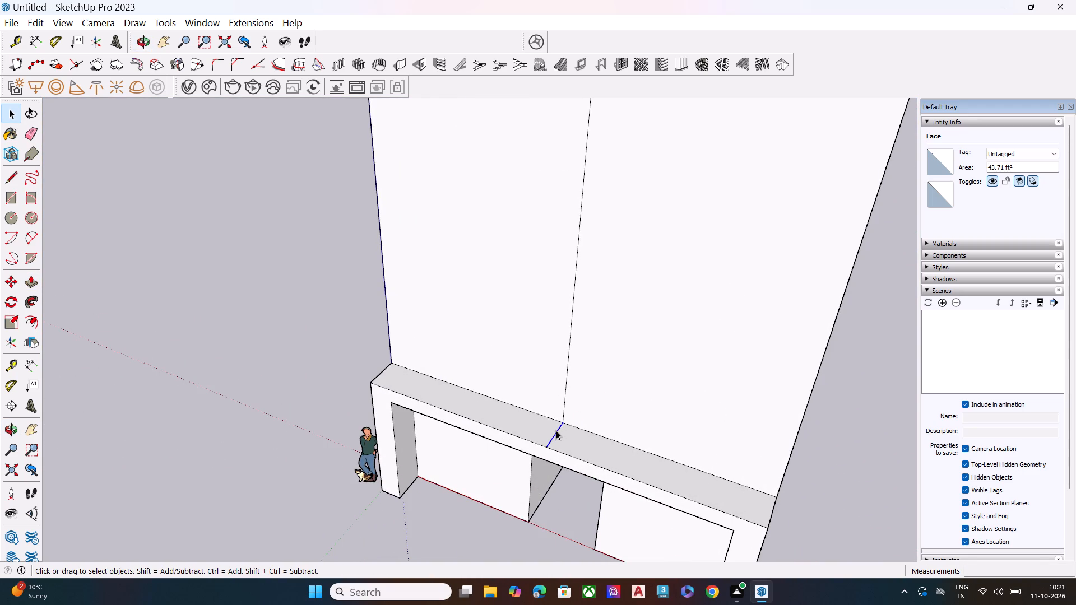
{"action": "key", "text": "Delete"}
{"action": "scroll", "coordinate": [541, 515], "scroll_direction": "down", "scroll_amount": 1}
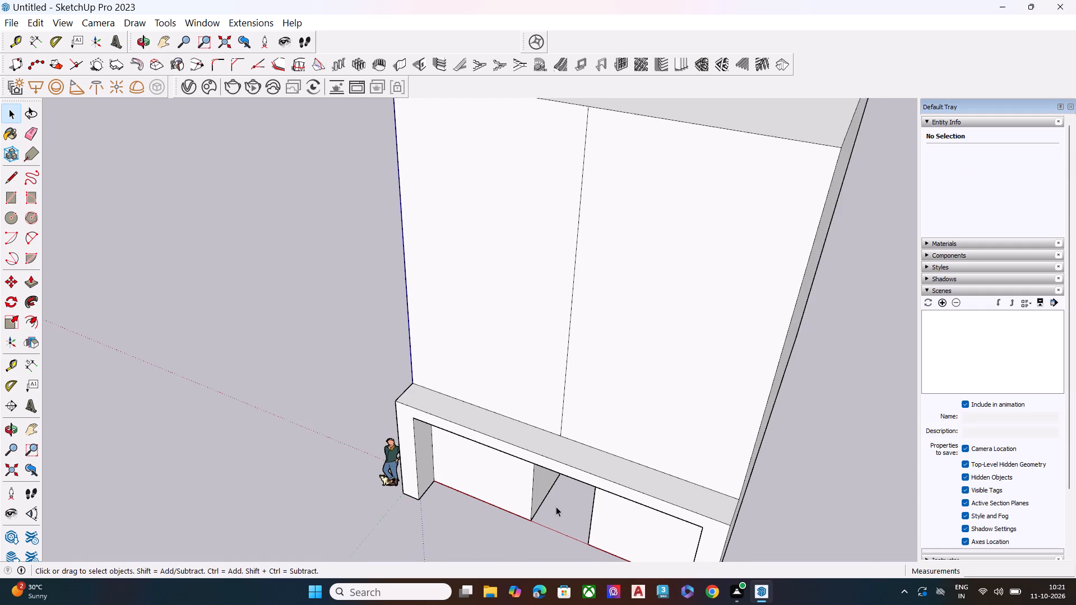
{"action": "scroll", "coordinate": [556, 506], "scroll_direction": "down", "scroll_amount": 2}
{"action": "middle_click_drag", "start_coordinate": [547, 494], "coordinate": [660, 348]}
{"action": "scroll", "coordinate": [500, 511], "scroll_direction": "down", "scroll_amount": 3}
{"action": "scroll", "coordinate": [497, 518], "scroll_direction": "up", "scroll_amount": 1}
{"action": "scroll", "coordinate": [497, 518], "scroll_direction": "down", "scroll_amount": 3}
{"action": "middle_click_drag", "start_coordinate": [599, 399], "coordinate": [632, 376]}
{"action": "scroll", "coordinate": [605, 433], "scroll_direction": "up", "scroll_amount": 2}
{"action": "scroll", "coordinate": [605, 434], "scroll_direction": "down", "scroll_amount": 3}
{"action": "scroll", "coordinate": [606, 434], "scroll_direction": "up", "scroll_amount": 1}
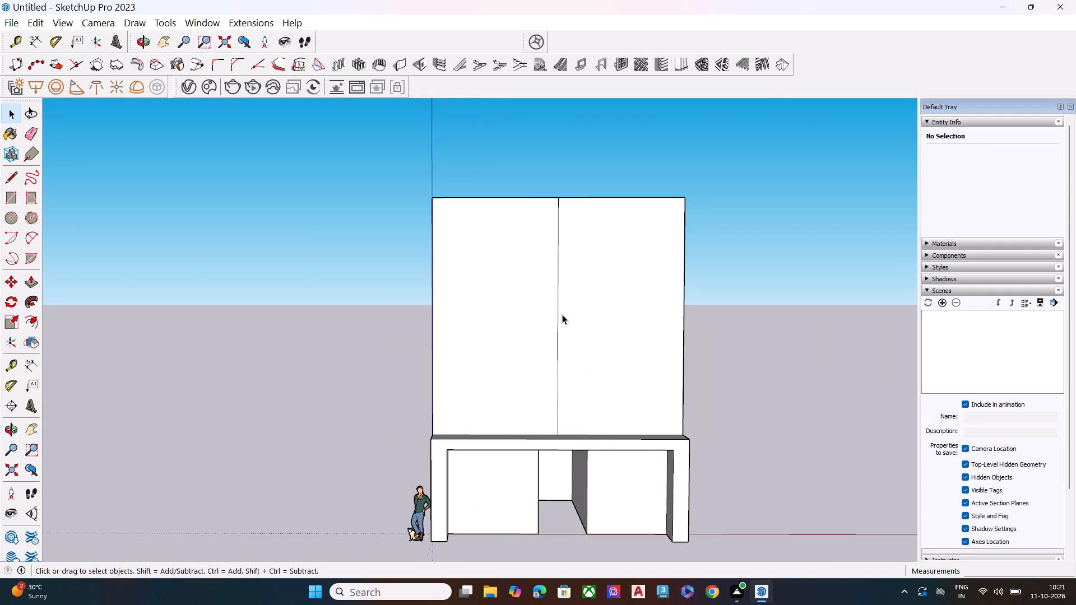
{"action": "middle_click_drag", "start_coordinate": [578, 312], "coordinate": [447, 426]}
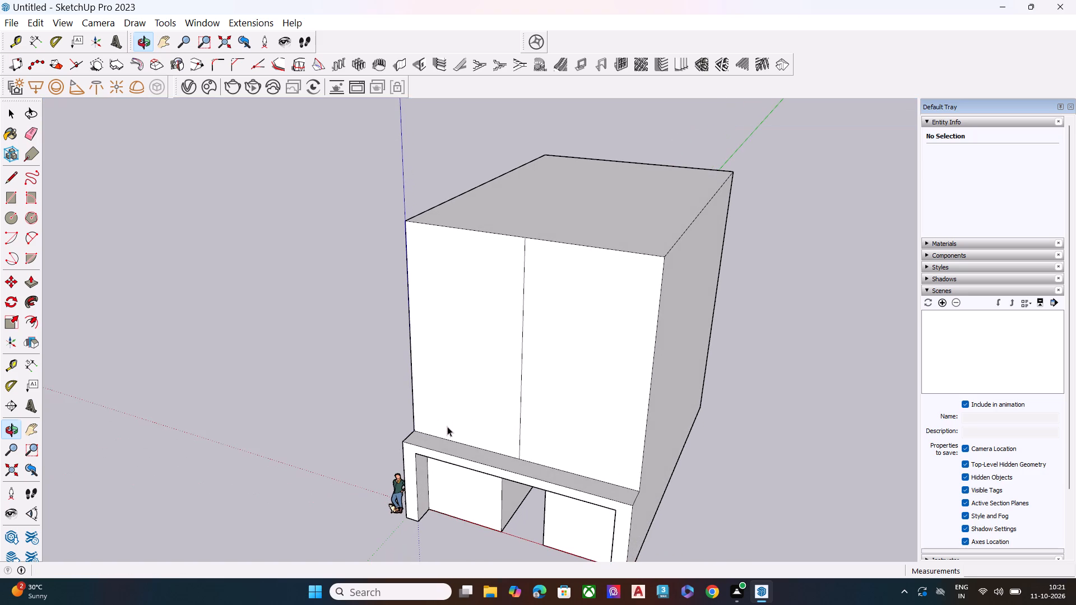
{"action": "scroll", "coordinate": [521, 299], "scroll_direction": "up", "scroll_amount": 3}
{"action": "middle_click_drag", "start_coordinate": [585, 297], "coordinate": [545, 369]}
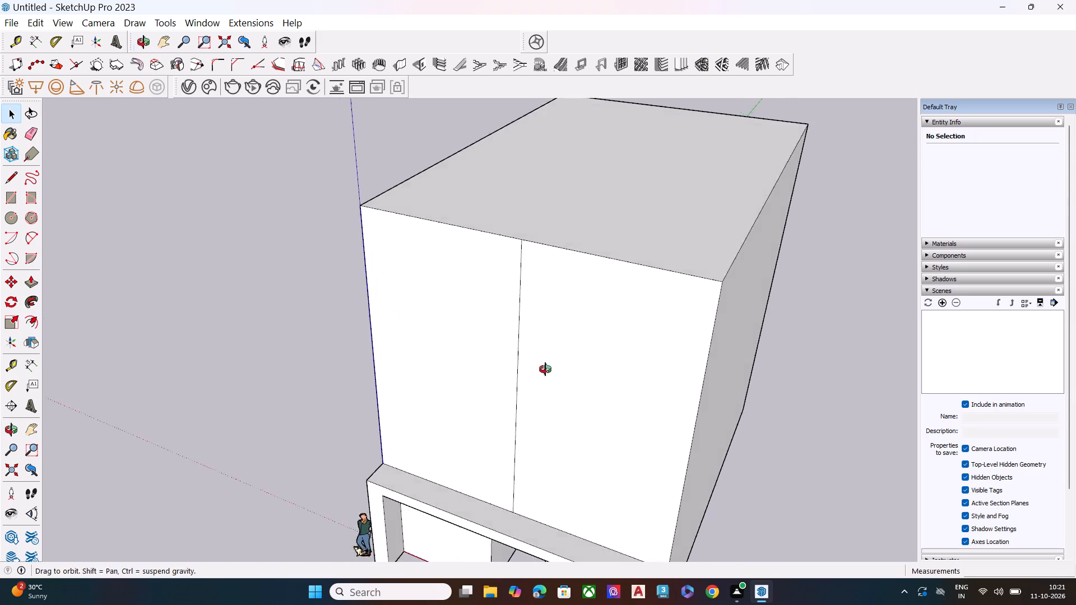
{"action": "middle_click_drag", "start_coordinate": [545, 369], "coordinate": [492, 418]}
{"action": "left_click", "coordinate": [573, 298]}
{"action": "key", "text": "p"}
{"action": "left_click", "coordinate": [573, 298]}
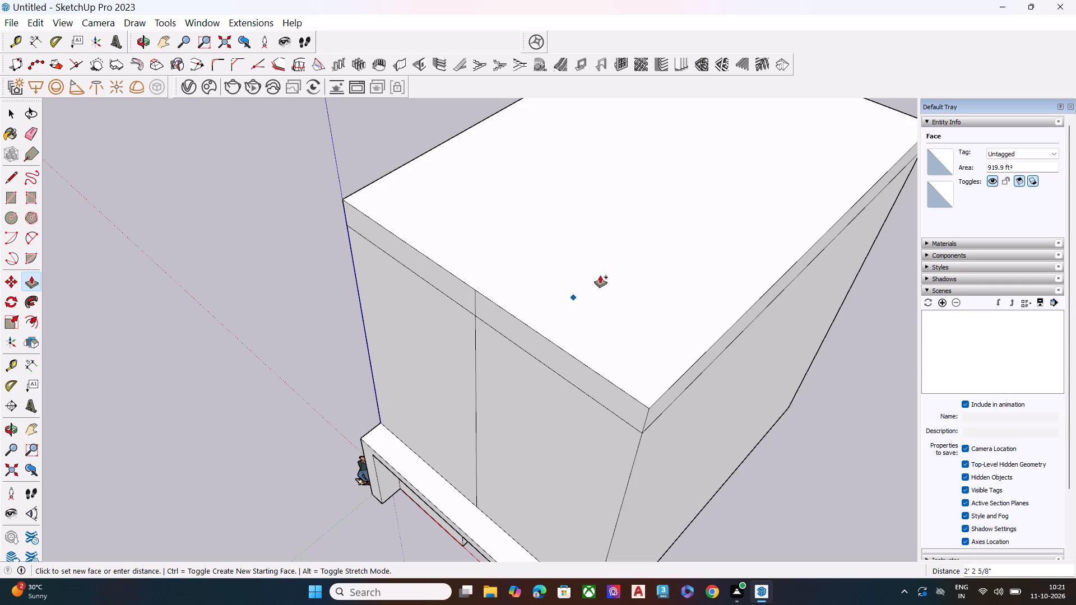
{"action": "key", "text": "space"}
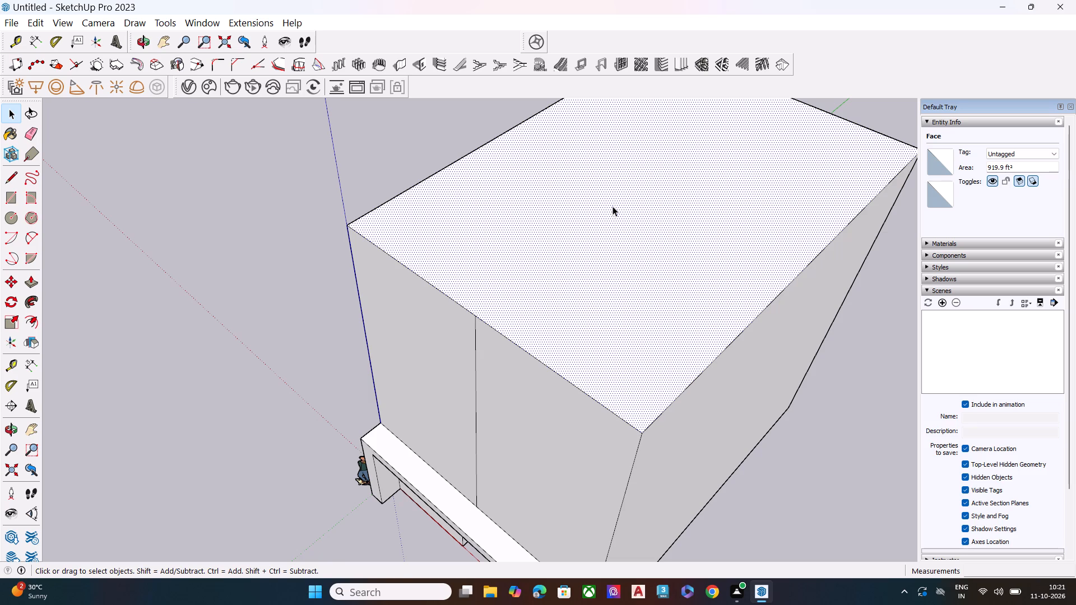
Examine the building's overall massing from the front, both sides and above.
{"action": "scroll", "coordinate": [500, 349], "scroll_direction": "down", "scroll_amount": 8}
{"action": "middle_click_drag", "start_coordinate": [562, 272], "coordinate": [633, 191]}
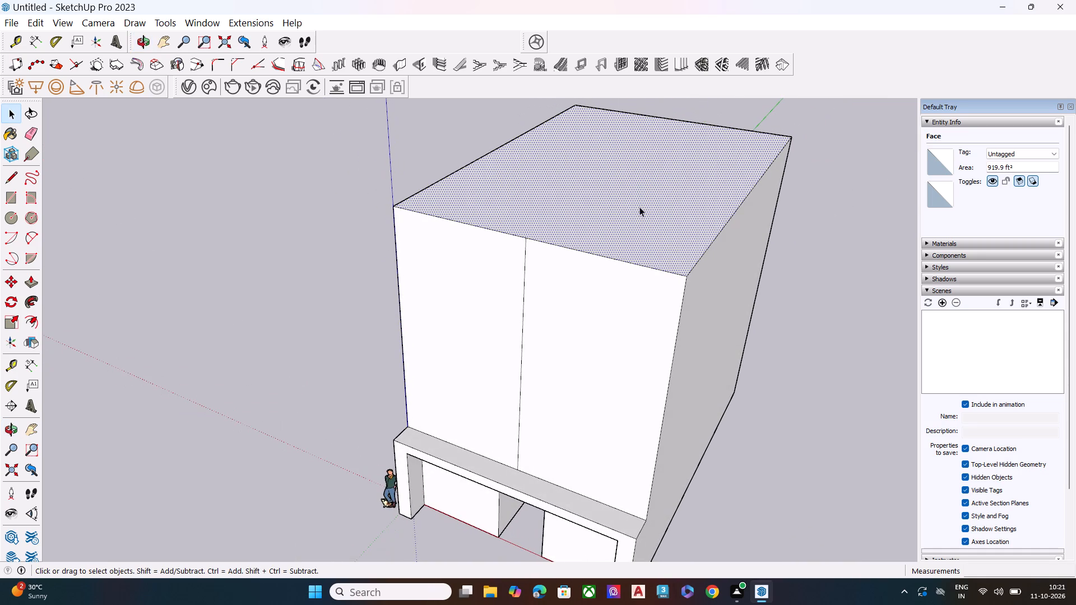
{"action": "key", "text": "space"}
{"action": "left_click", "coordinate": [790, 290]}
{"action": "middle_click_drag", "start_coordinate": [699, 350], "coordinate": [667, 239]}
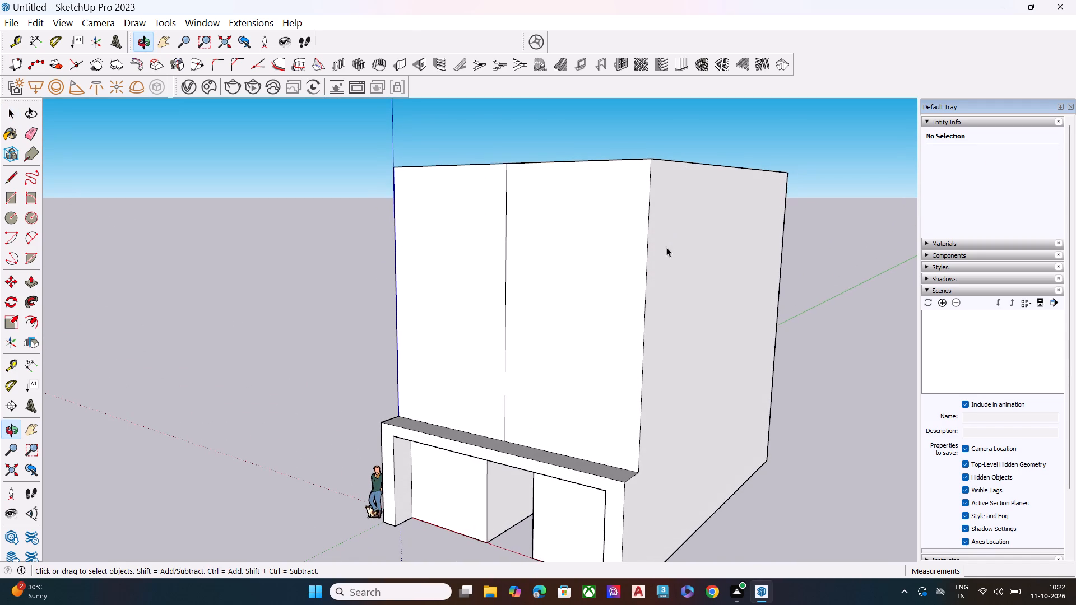
{"action": "scroll", "coordinate": [622, 254], "scroll_direction": "down", "scroll_amount": 1}
{"action": "scroll", "coordinate": [622, 255], "scroll_direction": "up", "scroll_amount": 1}
{"action": "scroll", "coordinate": [620, 256], "scroll_direction": "down", "scroll_amount": 4}
{"action": "middle_click_drag", "start_coordinate": [616, 273], "coordinate": [822, 209]}
{"action": "middle_click_drag", "start_coordinate": [571, 319], "coordinate": [734, 312]}
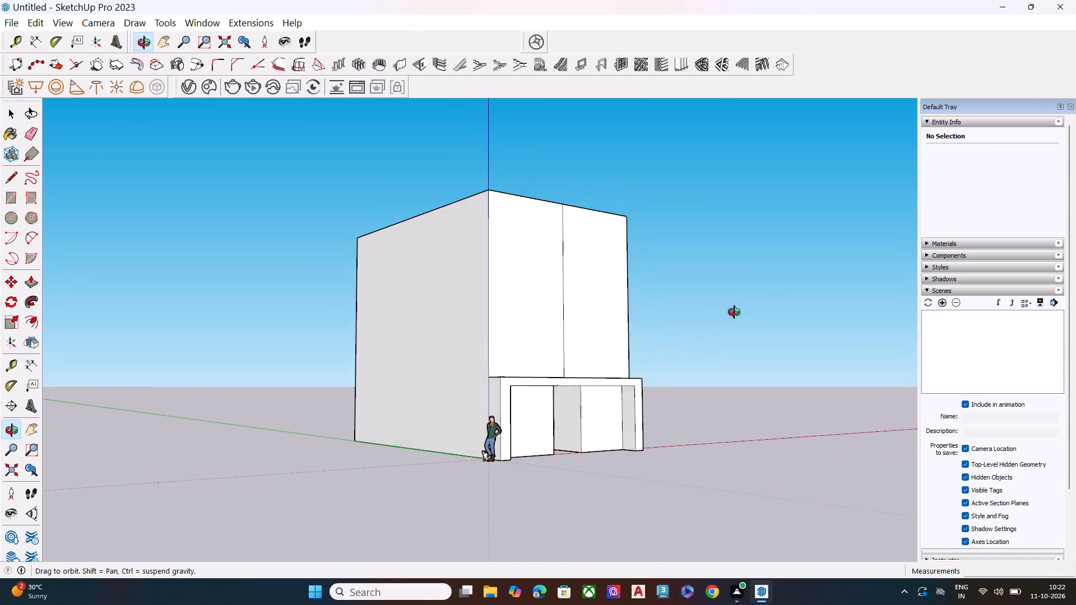
{"action": "middle_click_drag", "start_coordinate": [734, 312], "coordinate": [396, 358]}
{"action": "scroll", "coordinate": [443, 384], "scroll_direction": "down", "scroll_amount": 6}
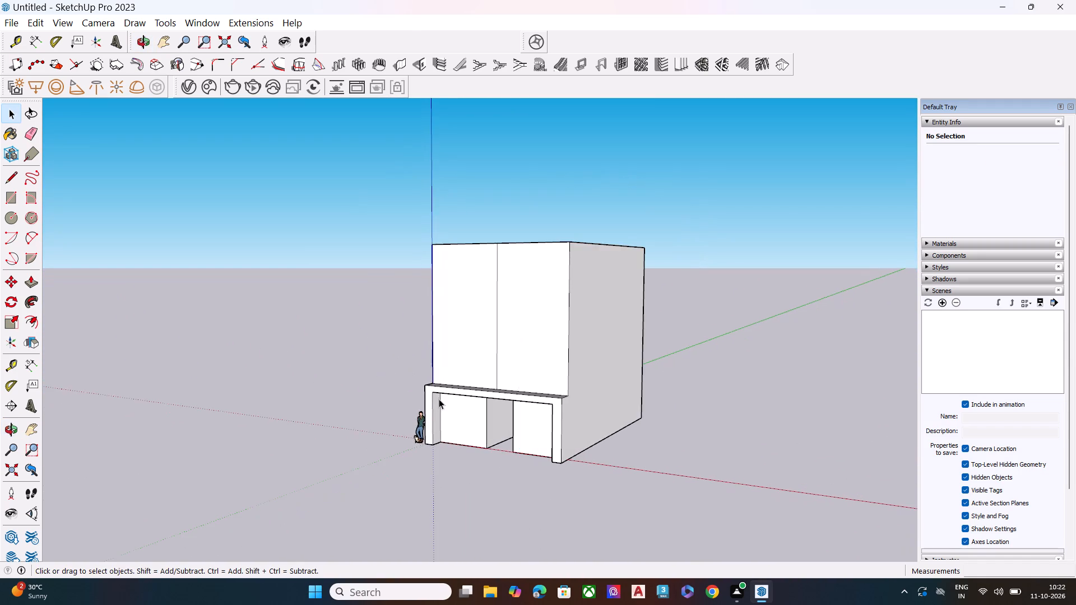
{"action": "scroll", "coordinate": [439, 399], "scroll_direction": "down", "scroll_amount": 2}
{"action": "middle_click_drag", "start_coordinate": [528, 306], "coordinate": [501, 428]}
{"action": "scroll", "coordinate": [517, 298], "scroll_direction": "up", "scroll_amount": 1}
{"action": "scroll", "coordinate": [517, 294], "scroll_direction": "down", "scroll_amount": 1}
{"action": "scroll", "coordinate": [517, 294], "scroll_direction": "up", "scroll_amount": 7}
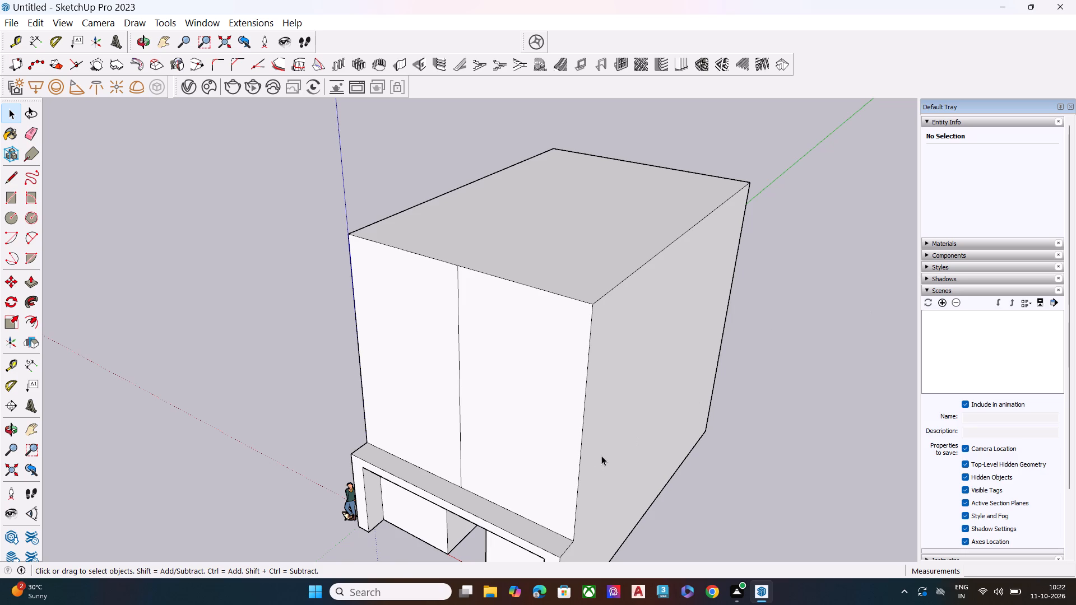
{"action": "middle_click_drag", "start_coordinate": [591, 438], "coordinate": [639, 258]}
{"action": "scroll", "coordinate": [568, 352], "scroll_direction": "down", "scroll_amount": 9}
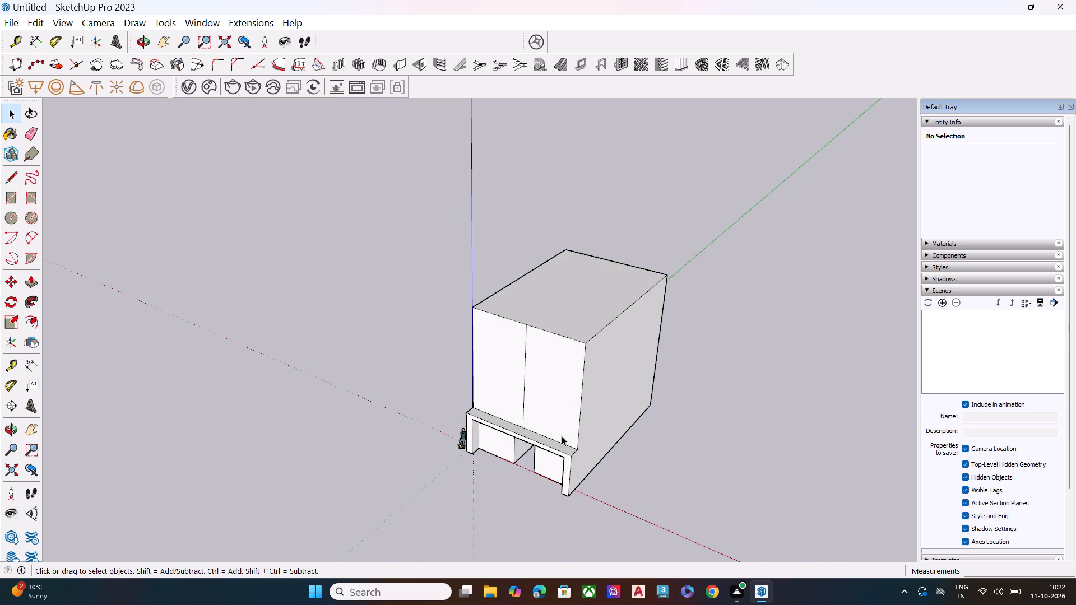
{"action": "middle_click_drag", "start_coordinate": [562, 436], "coordinate": [592, 331]}
Offset the outline of the upper facade's right half inward about 1'5" to create an inset rectangle.
{"action": "scroll", "coordinate": [571, 364], "scroll_direction": "up", "scroll_amount": 8}
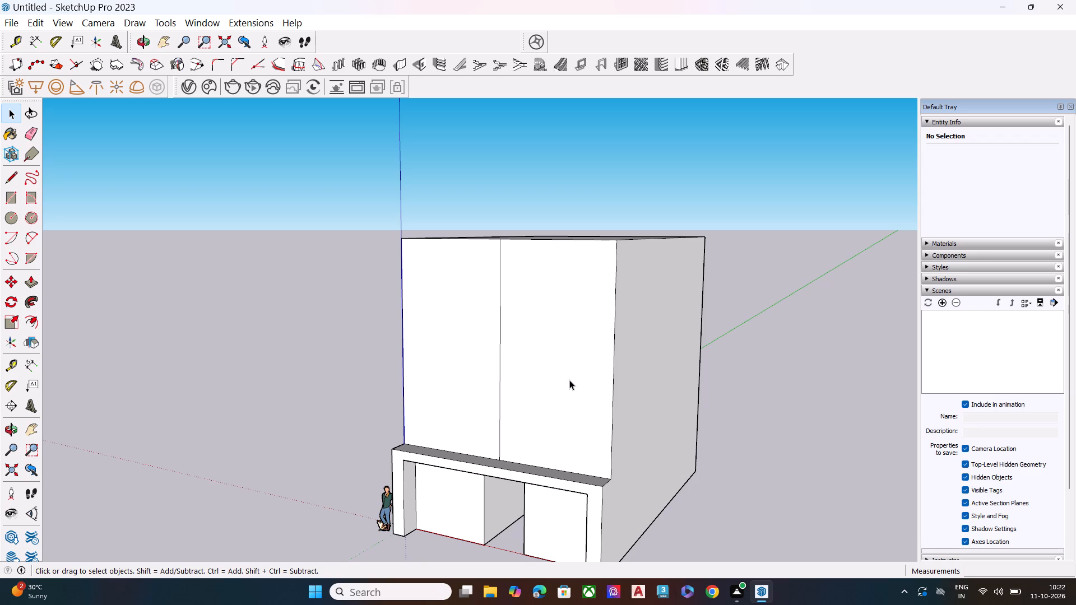
{"action": "middle_click_drag", "start_coordinate": [624, 414], "coordinate": [605, 456]}
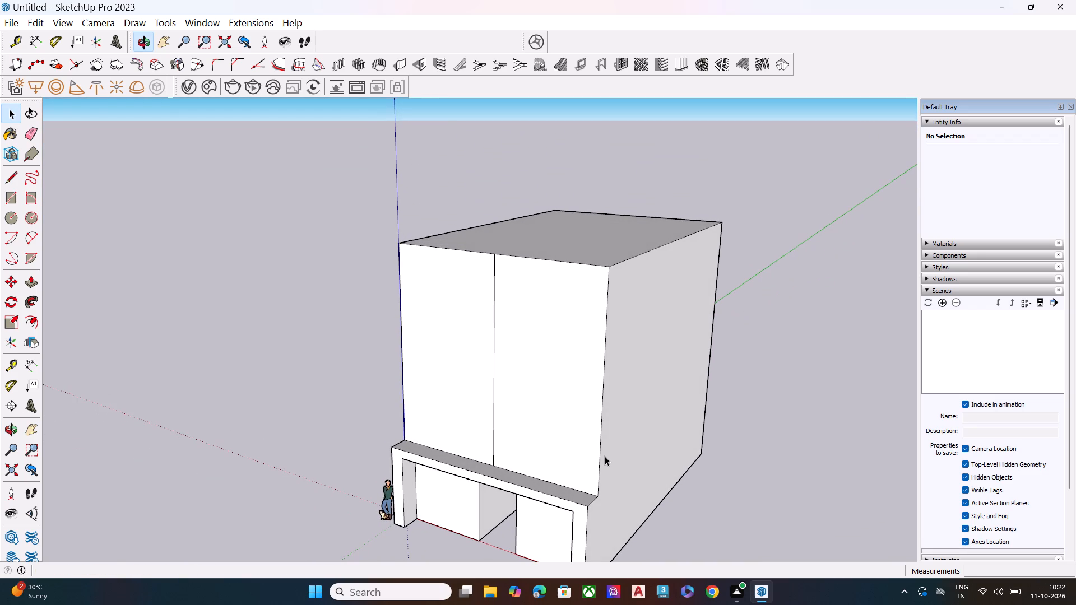
{"action": "middle_click_drag", "start_coordinate": [578, 454], "coordinate": [695, 448]}
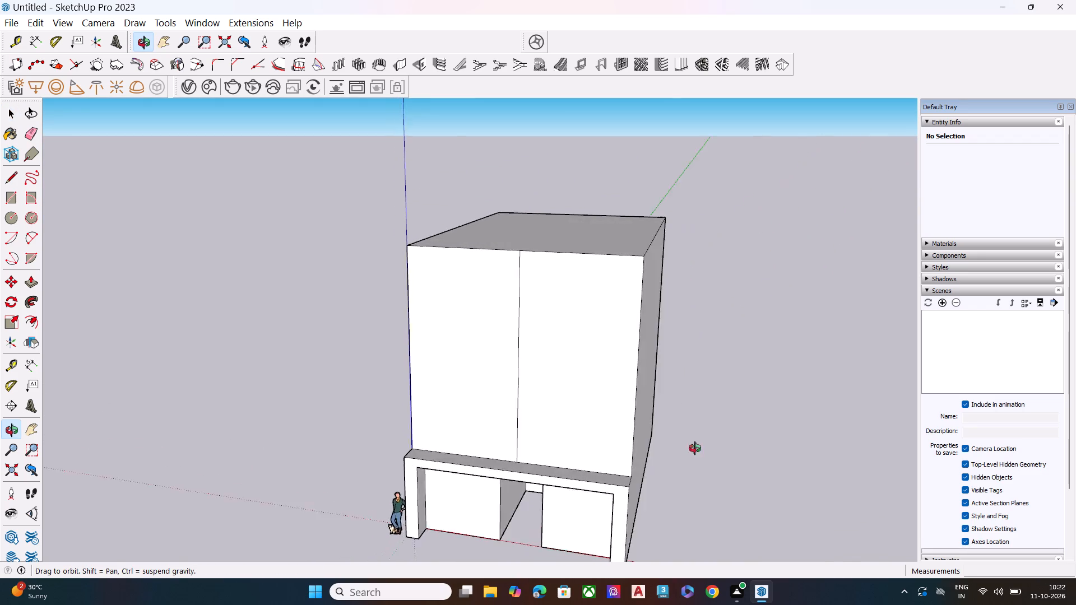
{"action": "middle_click_drag", "start_coordinate": [695, 448], "coordinate": [737, 443]}
{"action": "scroll", "coordinate": [671, 416], "scroll_direction": "up", "scroll_amount": 5}
{"action": "left_click", "coordinate": [516, 343]}
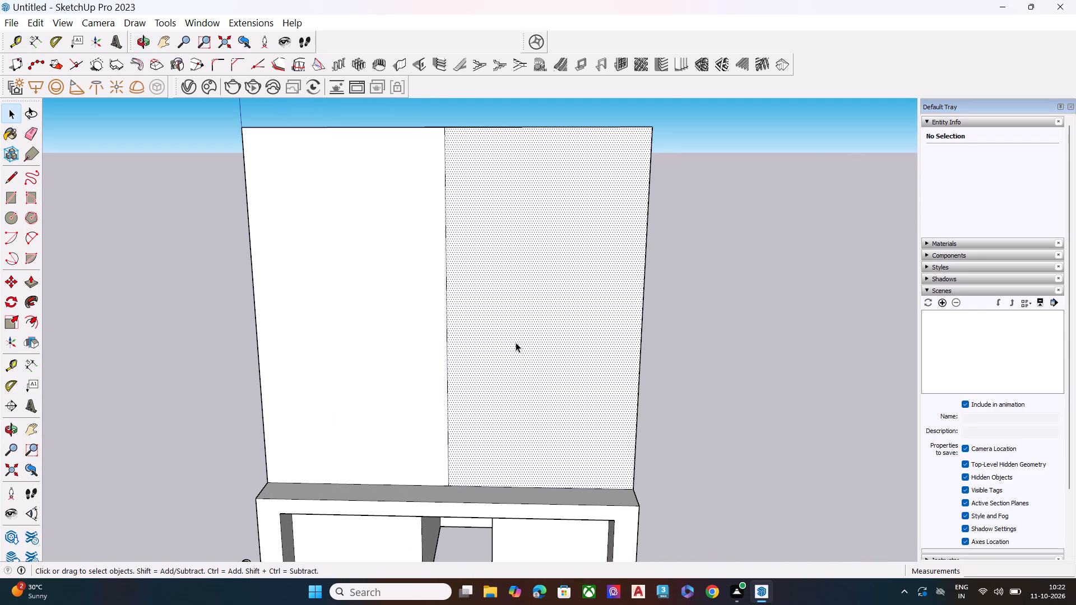
{"action": "key", "text": "f"}
{"action": "left_click", "coordinate": [516, 343]}
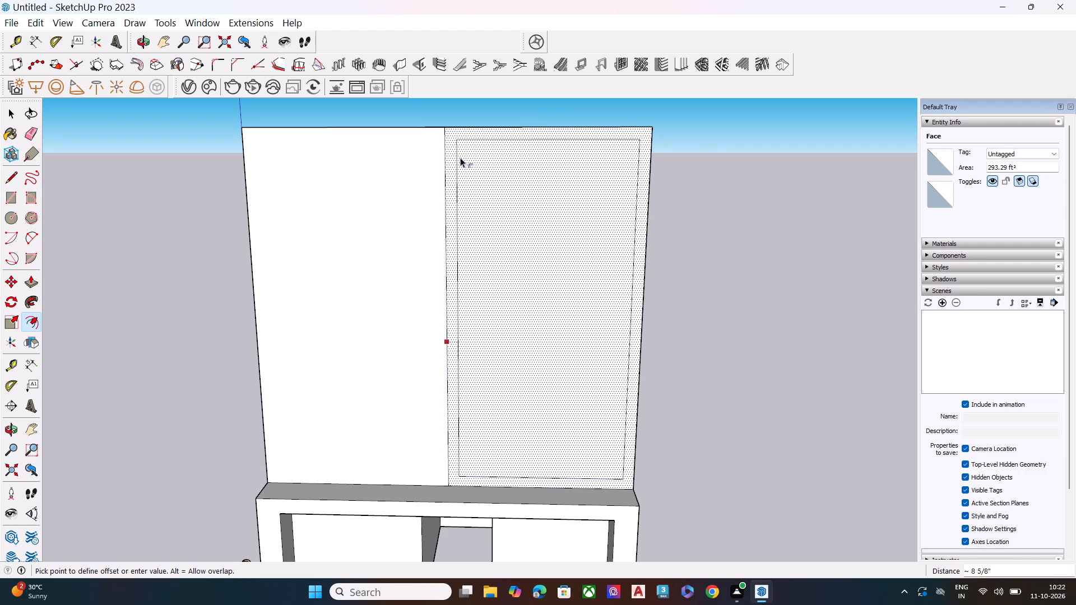
{"action": "left_click", "coordinate": [469, 158]}
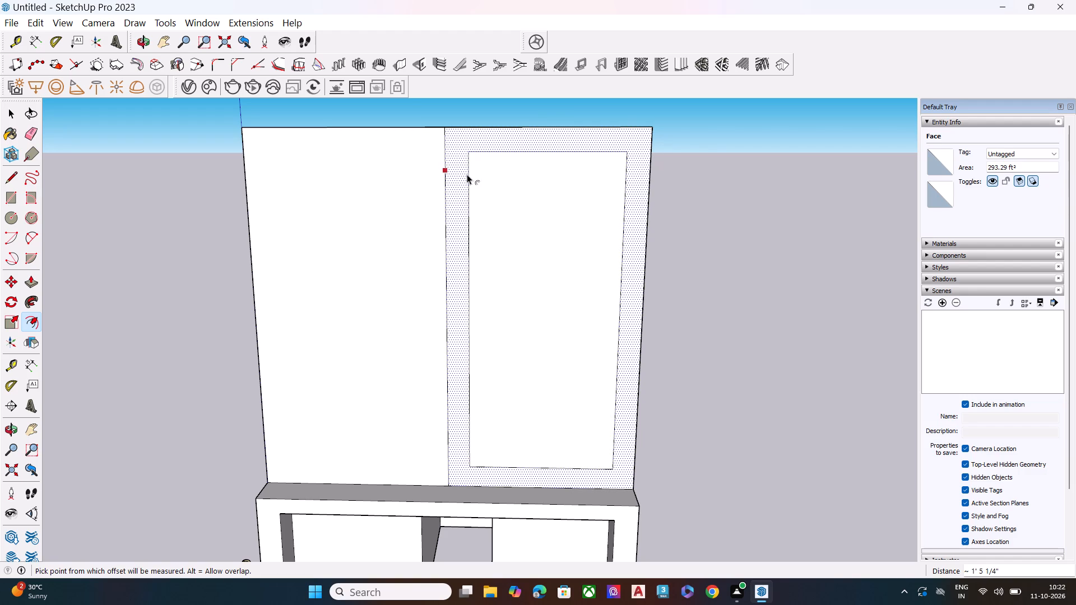
Move the left vertical edge of the upper facade's inset rectangle slightly toward the facade's centre dividing line.
{"action": "key", "text": "space"}
{"action": "left_click", "coordinate": [467, 175]}
{"action": "key", "text": "m"}
{"action": "left_click", "coordinate": [467, 175]}
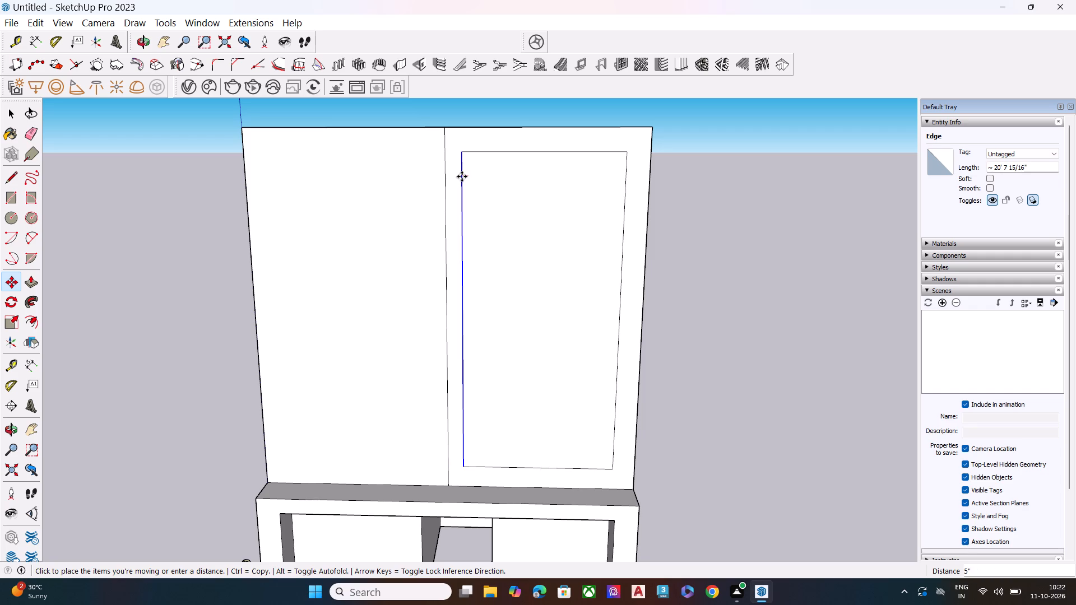
{"action": "left_click", "coordinate": [466, 176]}
{"action": "key", "text": "space"}
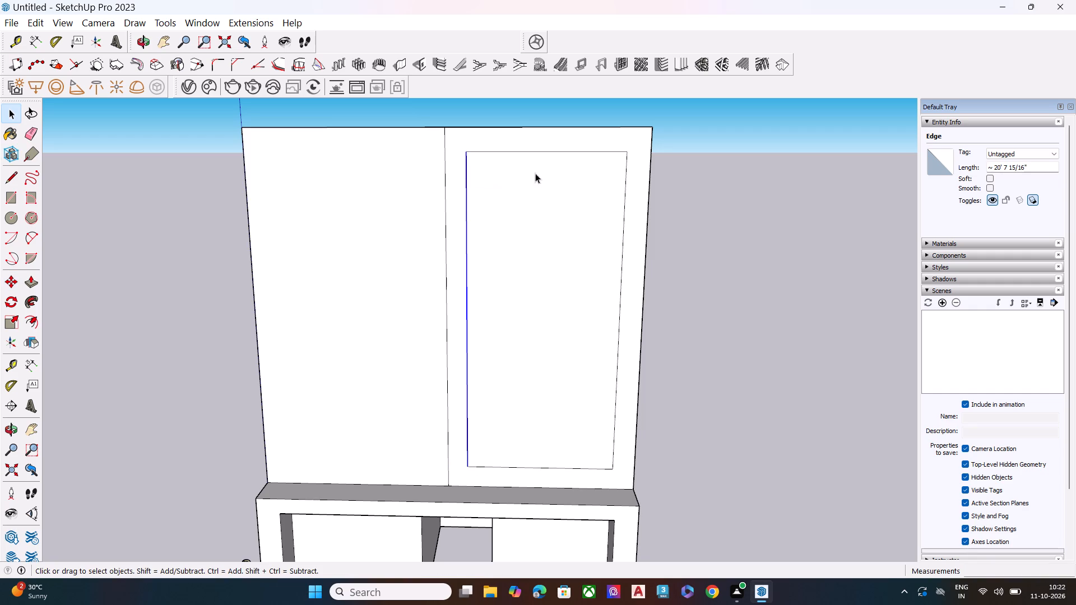
{"action": "left_click", "coordinate": [757, 180]}
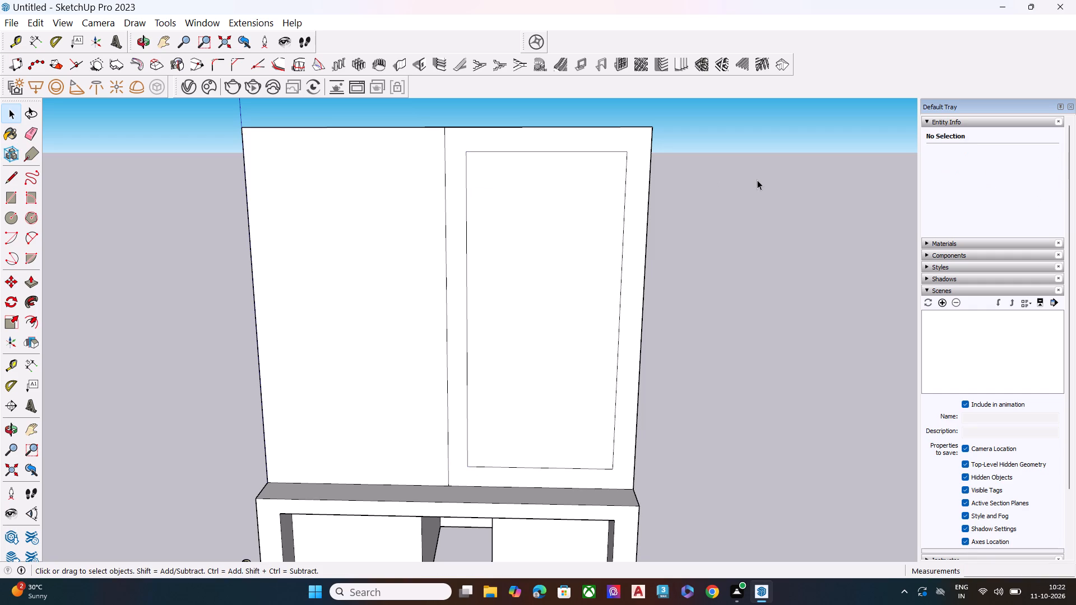
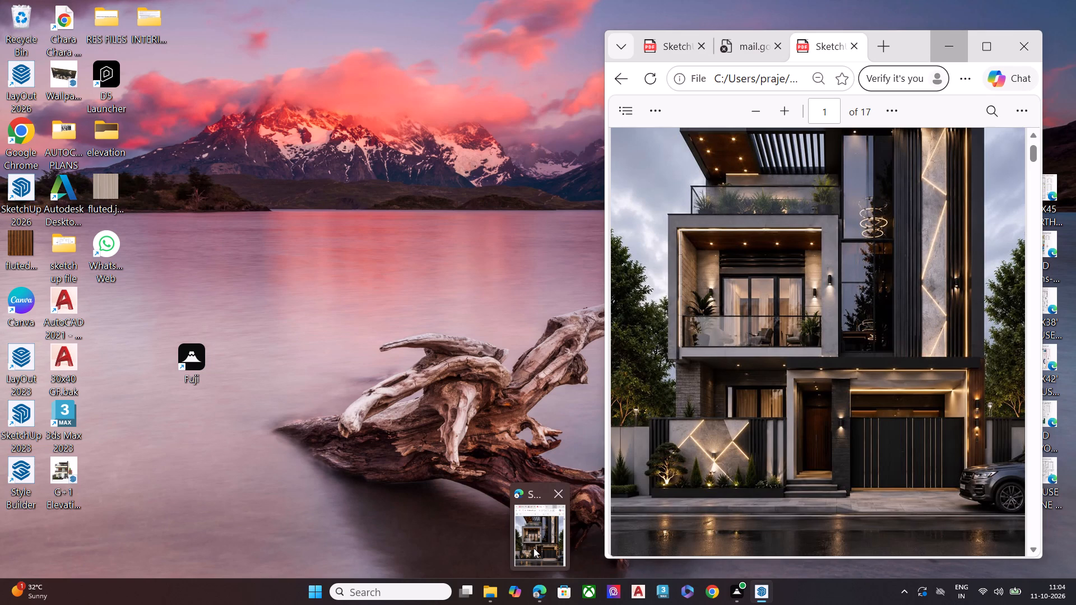
Arrange the reference elevation PDF and the SketchUp model side by side, giving the model the wider share of the screen.
{"action": "left_click", "coordinate": [534, 548]}
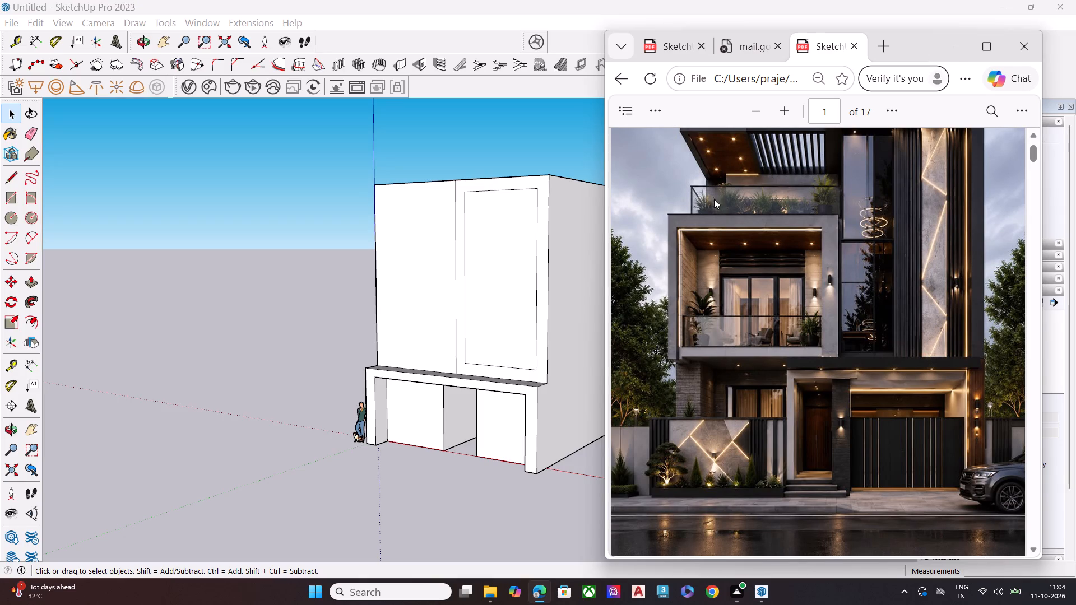
{"action": "left_click_drag", "start_coordinate": [755, 30], "coordinate": [719, 53]}
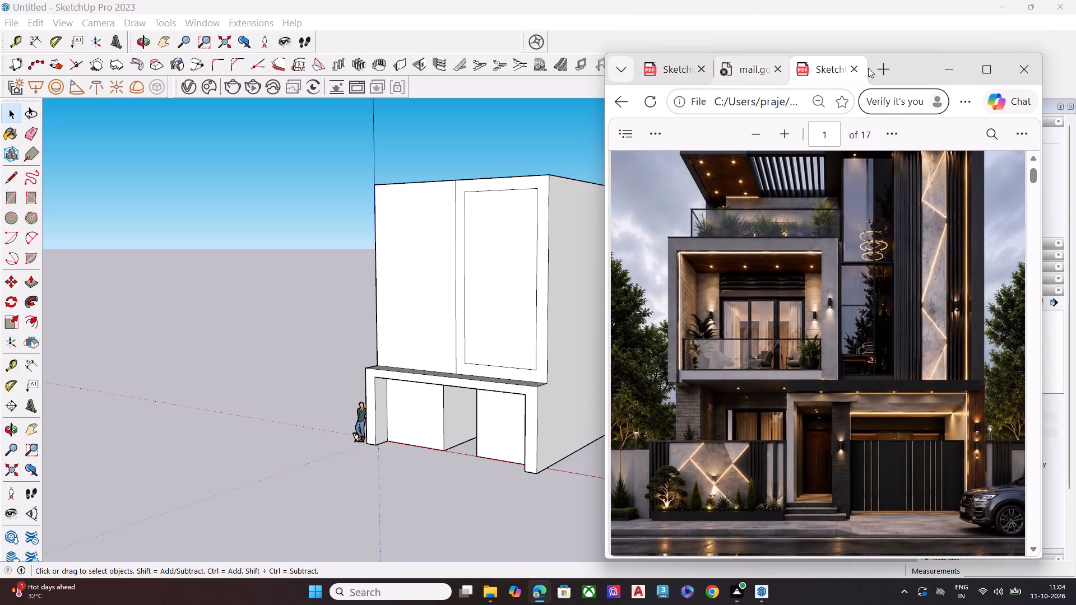
{"action": "left_click_drag", "start_coordinate": [905, 66], "coordinate": [300, 12]}
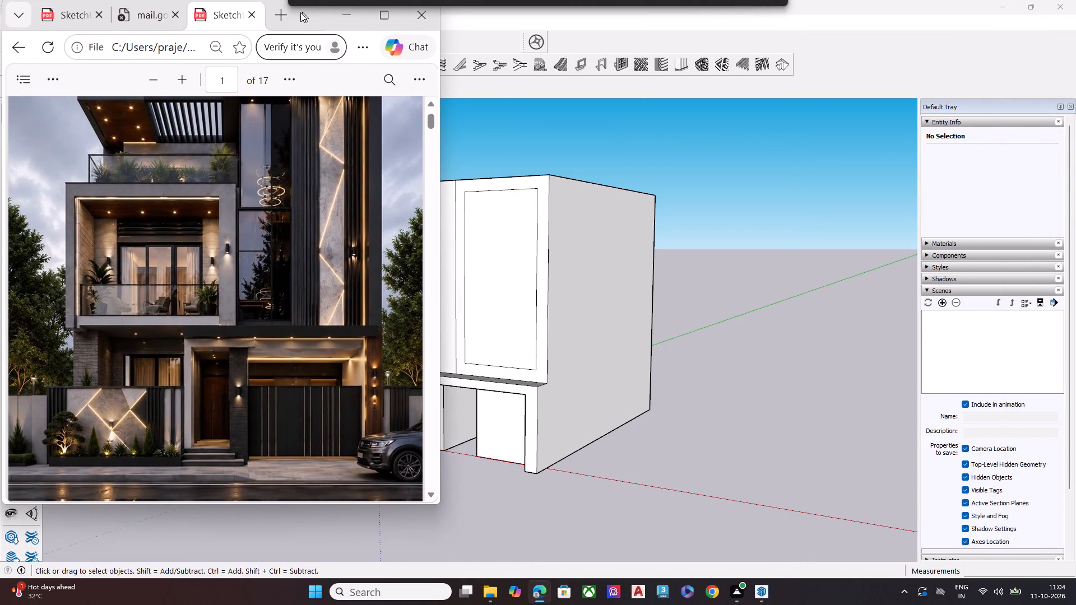
{"action": "left_click_drag", "start_coordinate": [300, 12], "coordinate": [300, 13]}
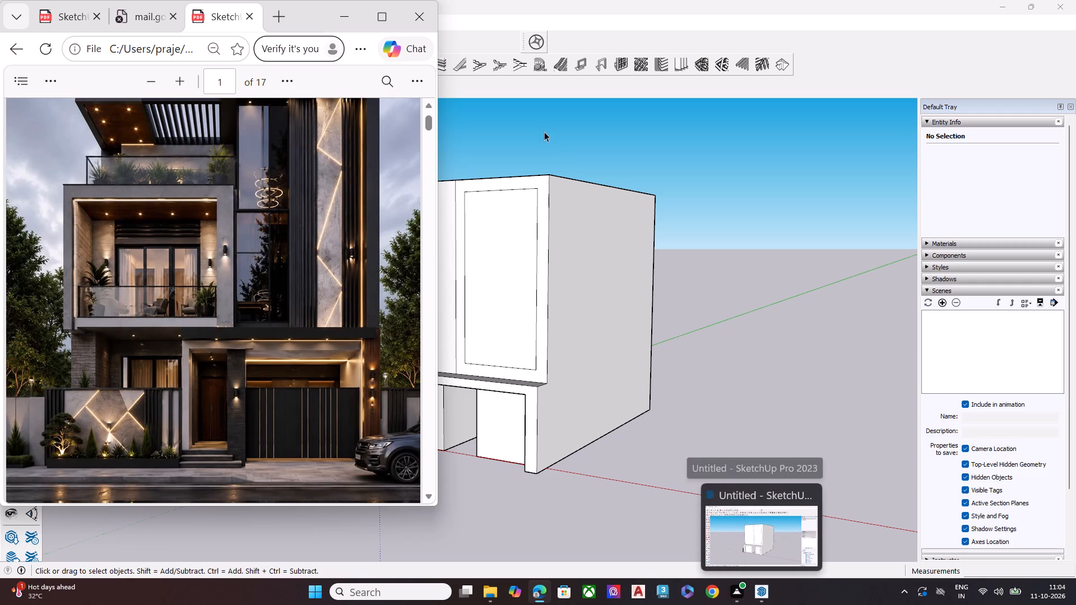
{"action": "left_click_drag", "start_coordinate": [609, 11], "coordinate": [430, 26]}
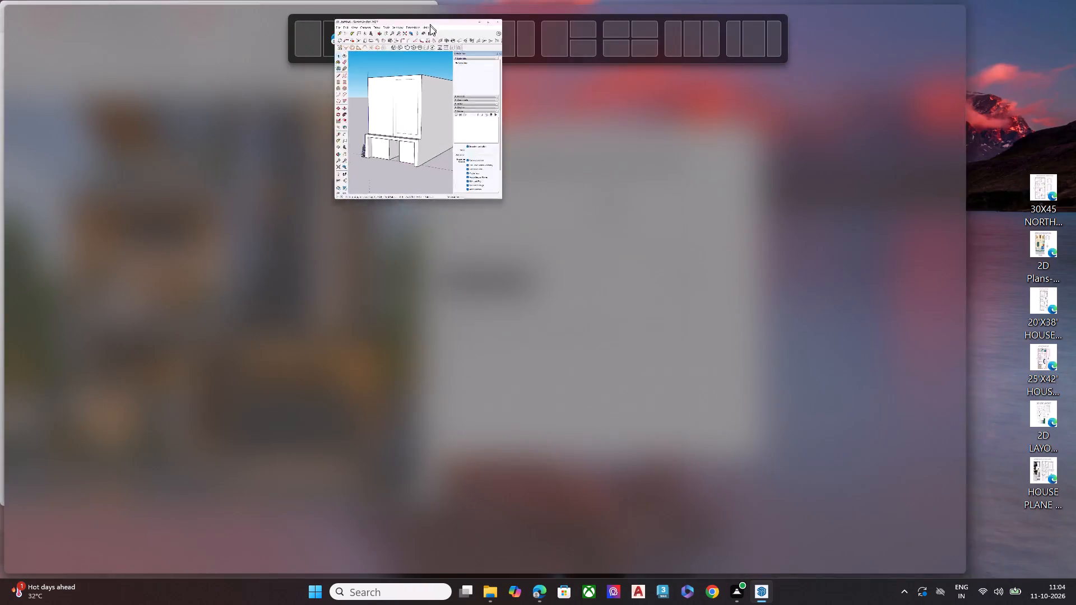
{"action": "left_click_drag", "start_coordinate": [430, 26], "coordinate": [461, 44]}
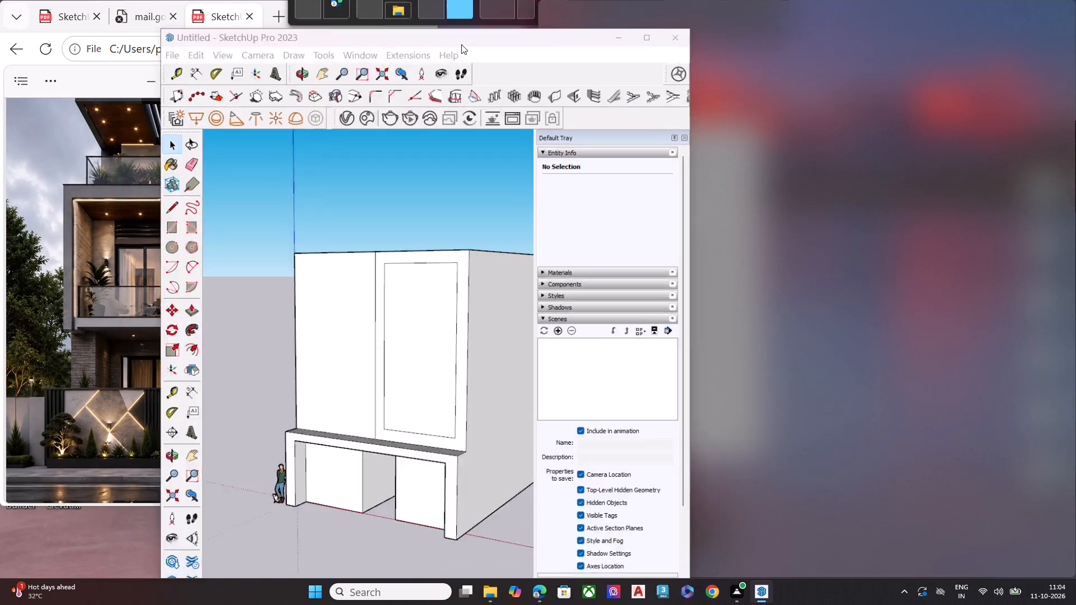
{"action": "left_click", "coordinate": [150, 198]}
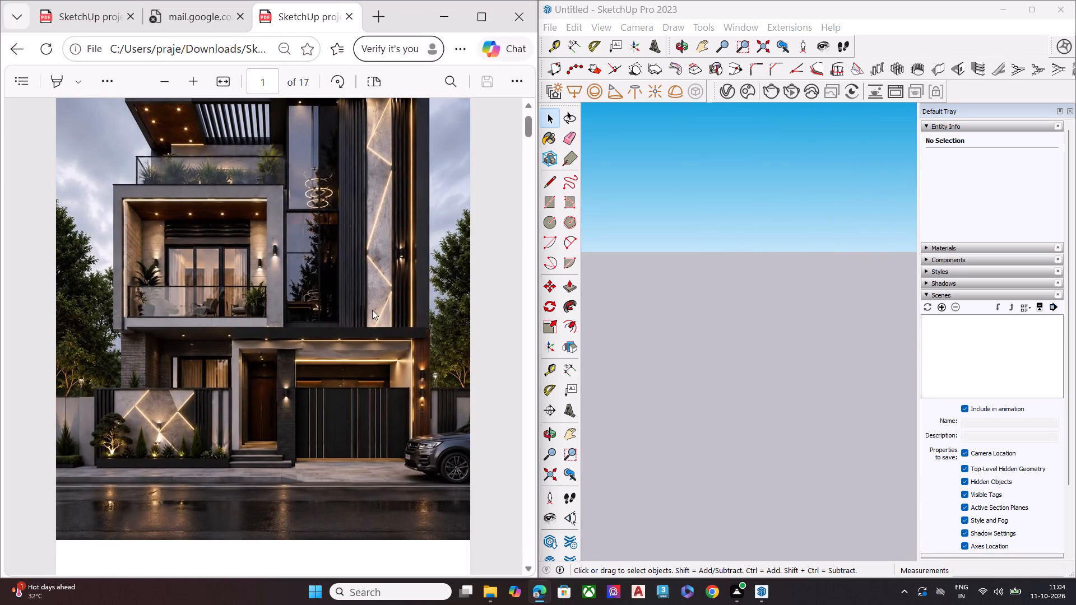
{"action": "left_click_drag", "start_coordinate": [539, 288], "coordinate": [434, 292]}
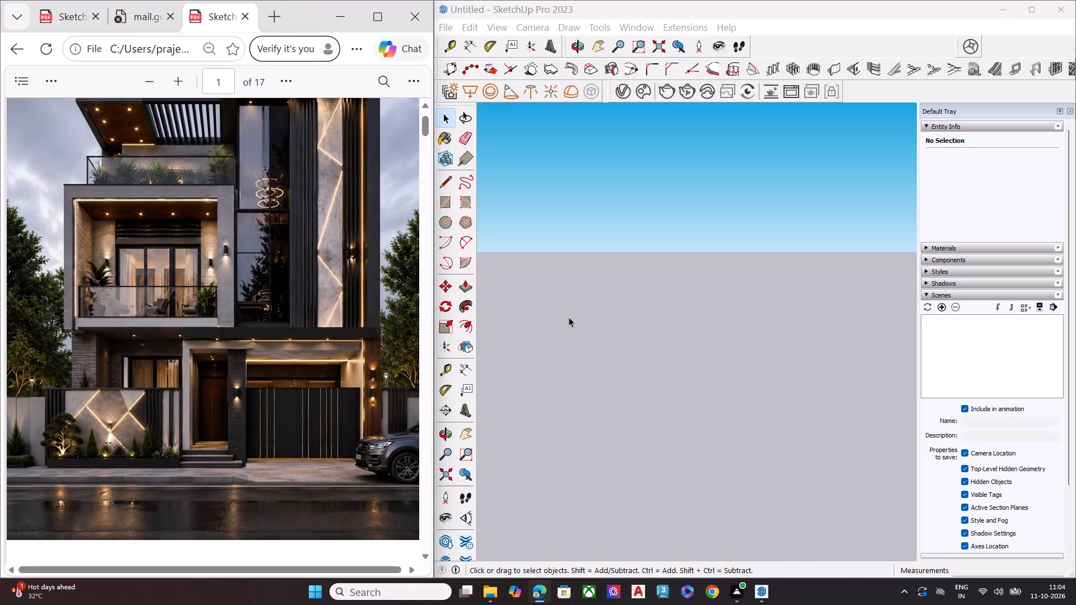
Delete the stray horizontal edge floating high above the building near the blue axis.
{"action": "scroll", "coordinate": [593, 334], "scroll_direction": "down", "scroll_amount": 11}
{"action": "scroll", "coordinate": [694, 272], "scroll_direction": "up", "scroll_amount": 2}
{"action": "scroll", "coordinate": [693, 273], "scroll_direction": "down", "scroll_amount": 2}
{"action": "scroll", "coordinate": [692, 282], "scroll_direction": "up", "scroll_amount": 1}
{"action": "scroll", "coordinate": [685, 302], "scroll_direction": "down", "scroll_amount": 6}
{"action": "scroll", "coordinate": [639, 318], "scroll_direction": "up", "scroll_amount": 2}
{"action": "scroll", "coordinate": [638, 318], "scroll_direction": "down", "scroll_amount": 6}
{"action": "scroll", "coordinate": [633, 320], "scroll_direction": "up", "scroll_amount": 1}
{"action": "scroll", "coordinate": [630, 320], "scroll_direction": "down", "scroll_amount": 3}
{"action": "scroll", "coordinate": [540, 413], "scroll_direction": "up", "scroll_amount": 2}
{"action": "scroll", "coordinate": [532, 417], "scroll_direction": "down", "scroll_amount": 1}
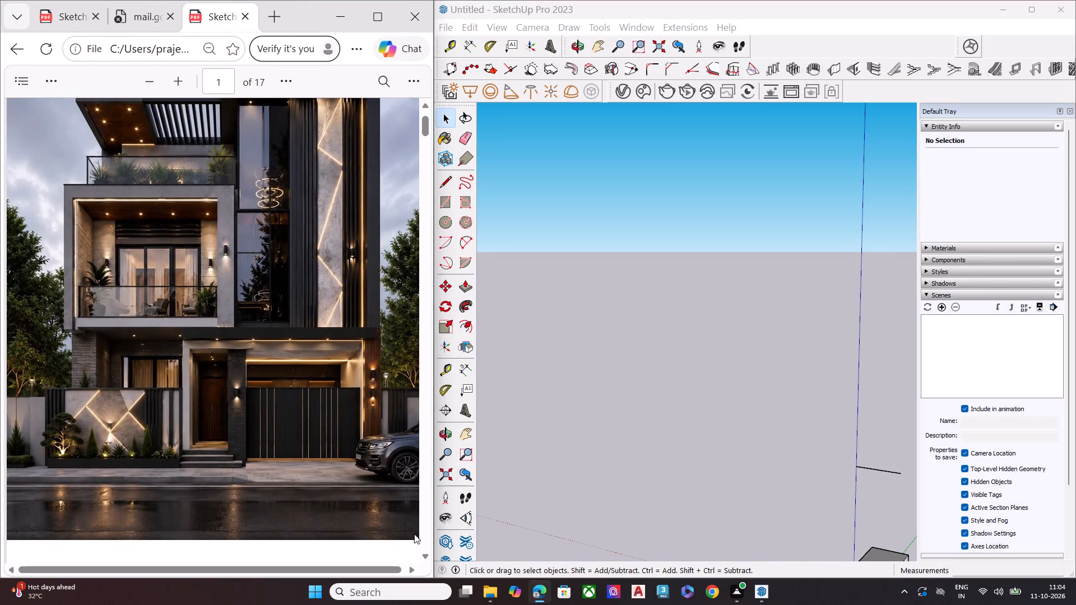
{"action": "left_click", "coordinate": [448, 478]}
{"action": "scroll", "coordinate": [636, 302], "scroll_direction": "down", "scroll_amount": 6}
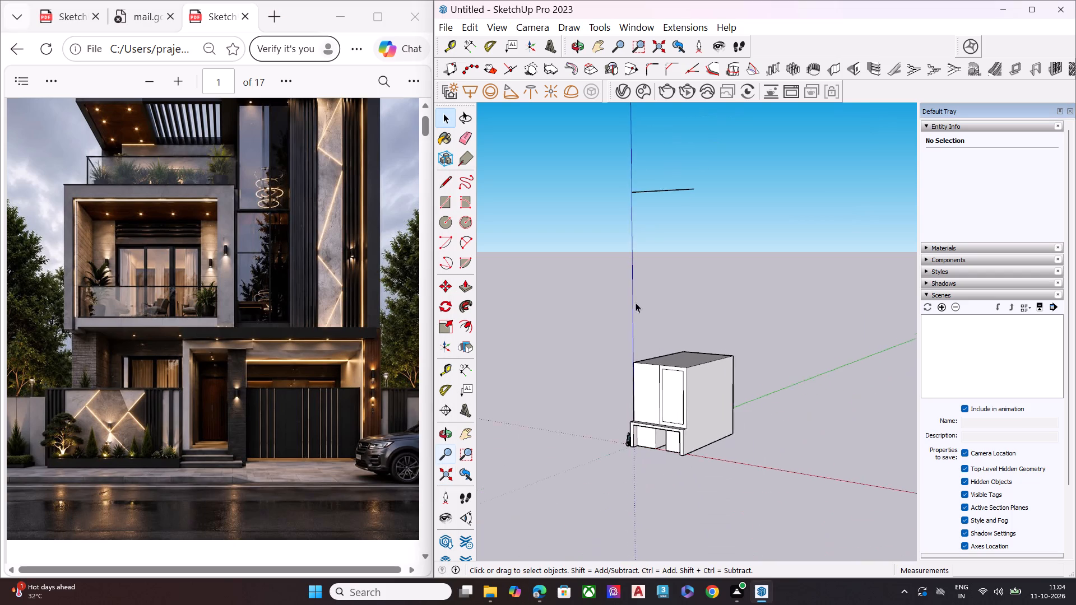
{"action": "scroll", "coordinate": [636, 302], "scroll_direction": "down", "scroll_amount": 1}
{"action": "middle_click_drag", "start_coordinate": [649, 399], "coordinate": [777, 364]}
{"action": "scroll", "coordinate": [766, 325], "scroll_direction": "up", "scroll_amount": 6}
{"action": "key", "text": "space"}
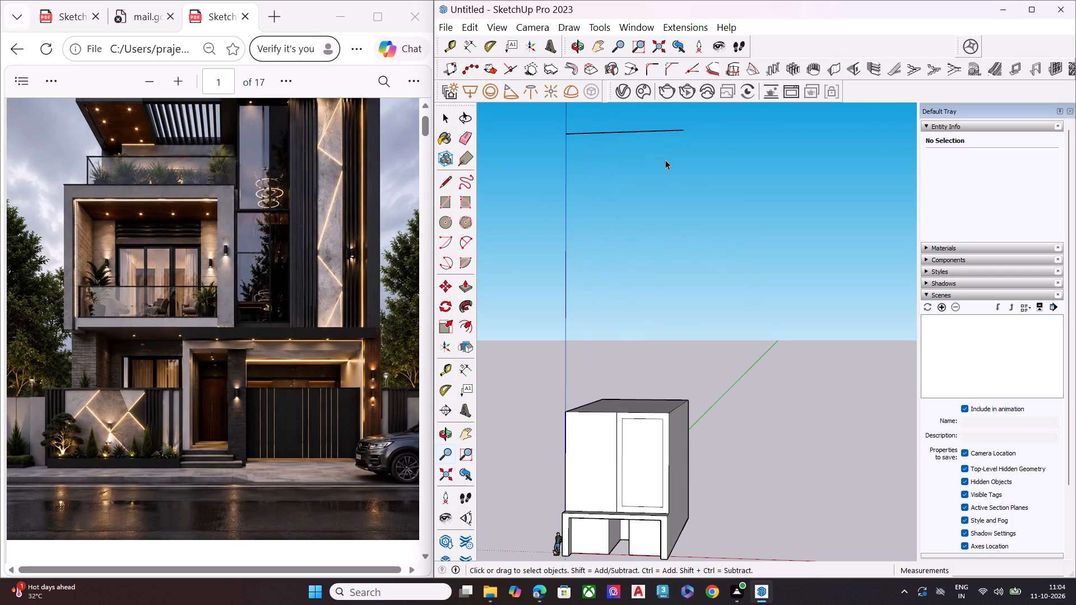
{"action": "left_click_drag", "start_coordinate": [665, 156], "coordinate": [636, 115]}
{"action": "key", "text": "Delete"}
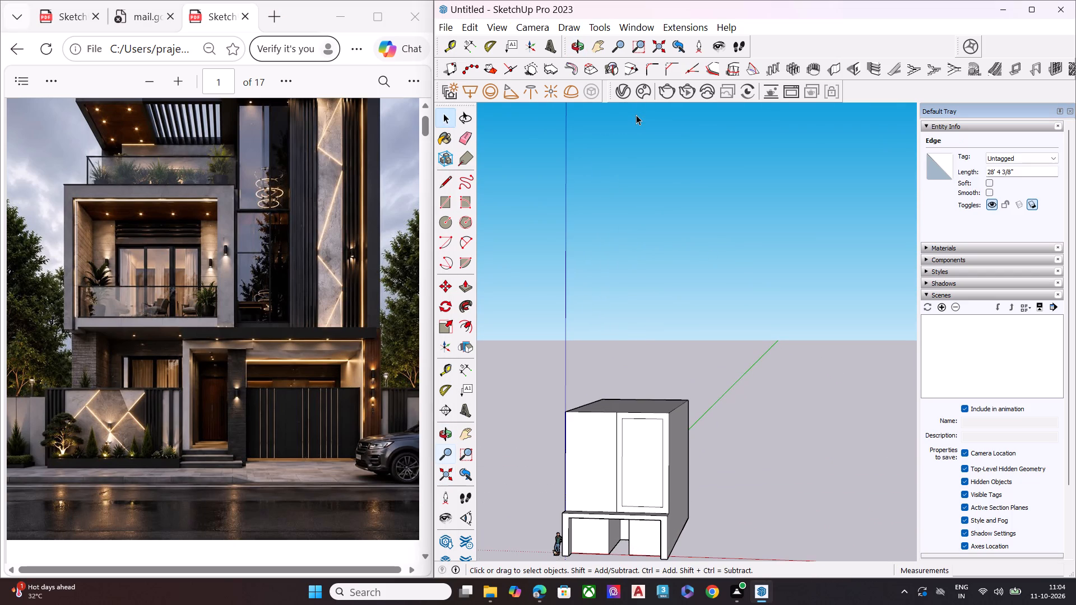
Examine the model's front facade up close, focusing on the upper part with the inset rectangle.
{"action": "scroll", "coordinate": [601, 162], "scroll_direction": "down", "scroll_amount": 3}
{"action": "scroll", "coordinate": [592, 168], "scroll_direction": "up", "scroll_amount": 1}
{"action": "scroll", "coordinate": [590, 169], "scroll_direction": "down", "scroll_amount": 5}
{"action": "scroll", "coordinate": [606, 297], "scroll_direction": "down", "scroll_amount": 1}
{"action": "scroll", "coordinate": [606, 299], "scroll_direction": "up", "scroll_amount": 9}
{"action": "scroll", "coordinate": [636, 415], "scroll_direction": "down", "scroll_amount": 1}
{"action": "scroll", "coordinate": [636, 414], "scroll_direction": "up", "scroll_amount": 5}
{"action": "middle_click_drag", "start_coordinate": [613, 372], "coordinate": [718, 395]}
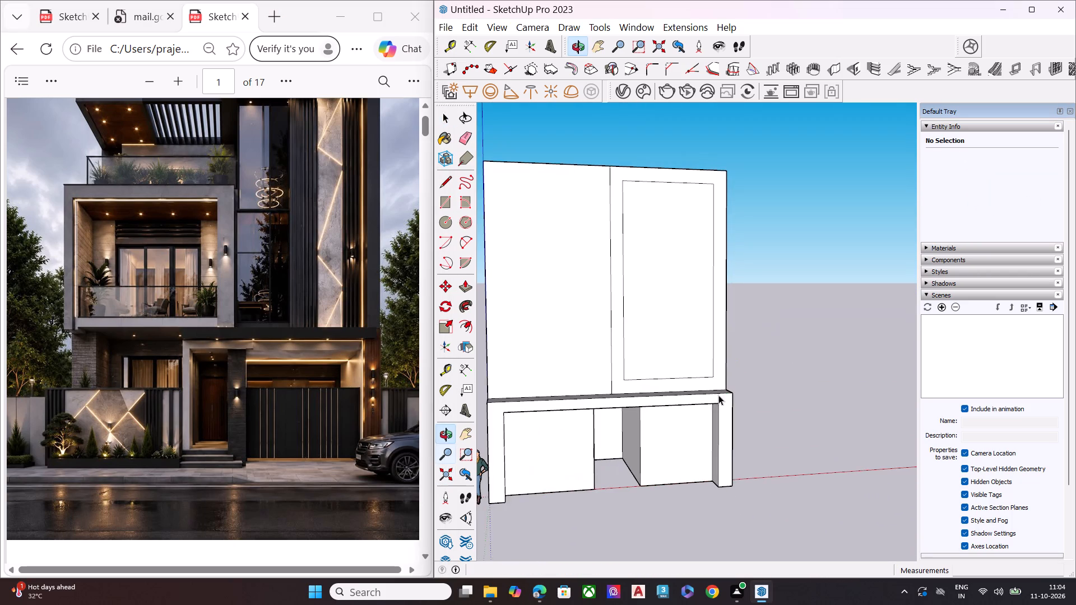
{"action": "middle_click_drag", "start_coordinate": [684, 390], "coordinate": [606, 390]}
{"action": "scroll", "coordinate": [644, 350], "scroll_direction": "down", "scroll_amount": 3}
{"action": "scroll", "coordinate": [648, 353], "scroll_direction": "up", "scroll_amount": 1}
{"action": "scroll", "coordinate": [648, 353], "scroll_direction": "down", "scroll_amount": 2}
{"action": "scroll", "coordinate": [580, 259], "scroll_direction": "up", "scroll_amount": 6}
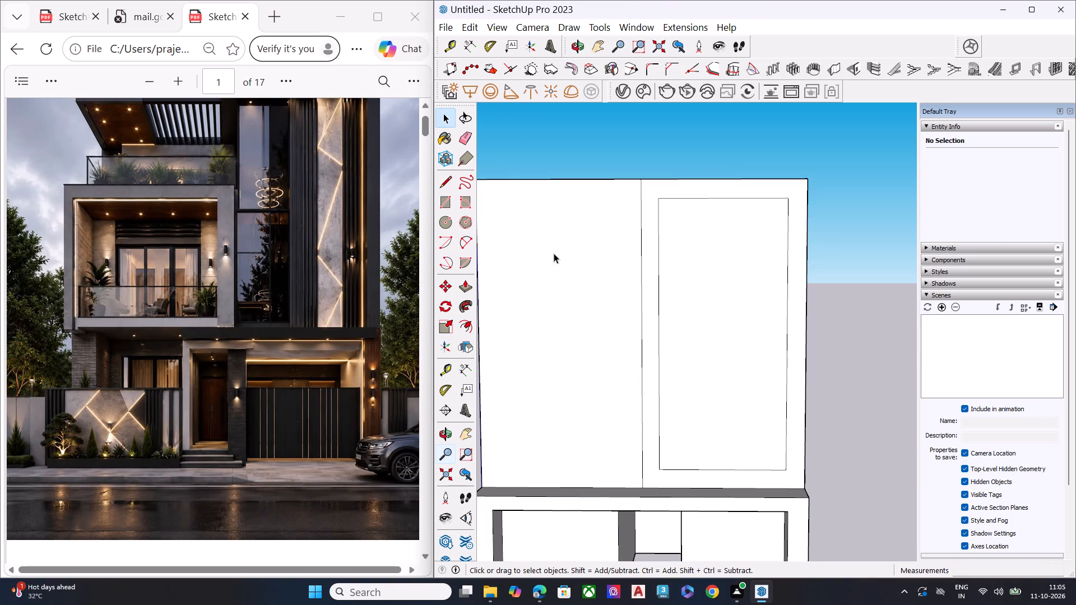
Study the reference elevation image from roof to ground floor for the layout of its balcony frame, glazing and wall panels.
{"action": "scroll", "coordinate": [174, 323], "scroll_direction": "down", "scroll_amount": 4}
{"action": "scroll", "coordinate": [207, 330], "scroll_direction": "up", "scroll_amount": 4}
{"action": "scroll", "coordinate": [213, 324], "scroll_direction": "down", "scroll_amount": 1}
{"action": "scroll", "coordinate": [213, 324], "scroll_direction": "up", "scroll_amount": 2}
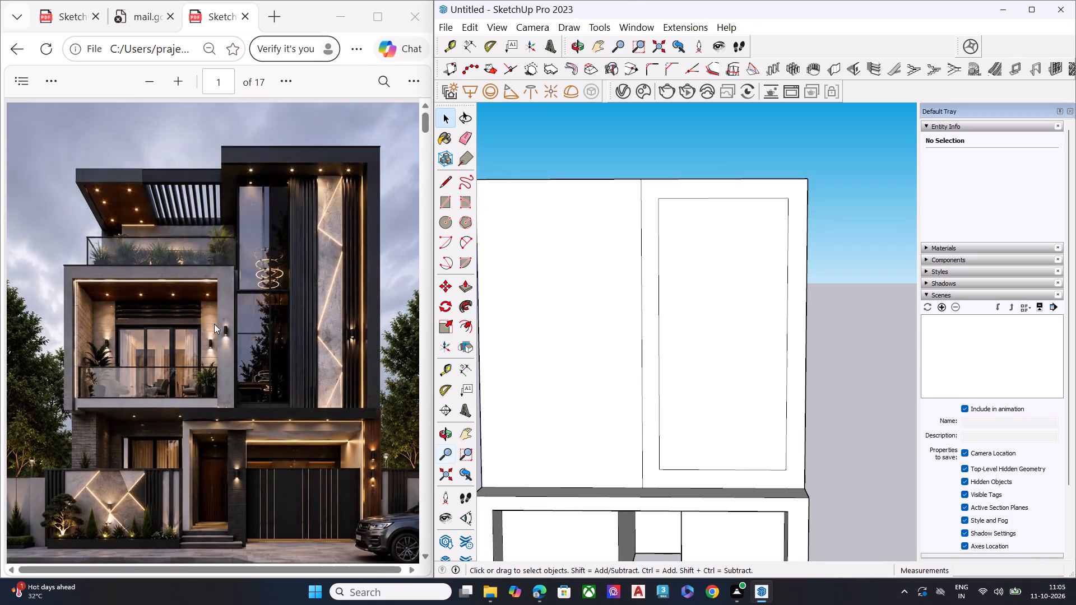
{"action": "scroll", "coordinate": [214, 324], "scroll_direction": "down", "scroll_amount": 1}
{"action": "scroll", "coordinate": [214, 324], "scroll_direction": "up", "scroll_amount": 2}
{"action": "scroll", "coordinate": [214, 324], "scroll_direction": "down", "scroll_amount": 1}
{"action": "scroll", "coordinate": [214, 324], "scroll_direction": "up", "scroll_amount": 1}
{"action": "scroll", "coordinate": [214, 324], "scroll_direction": "down", "scroll_amount": 1}
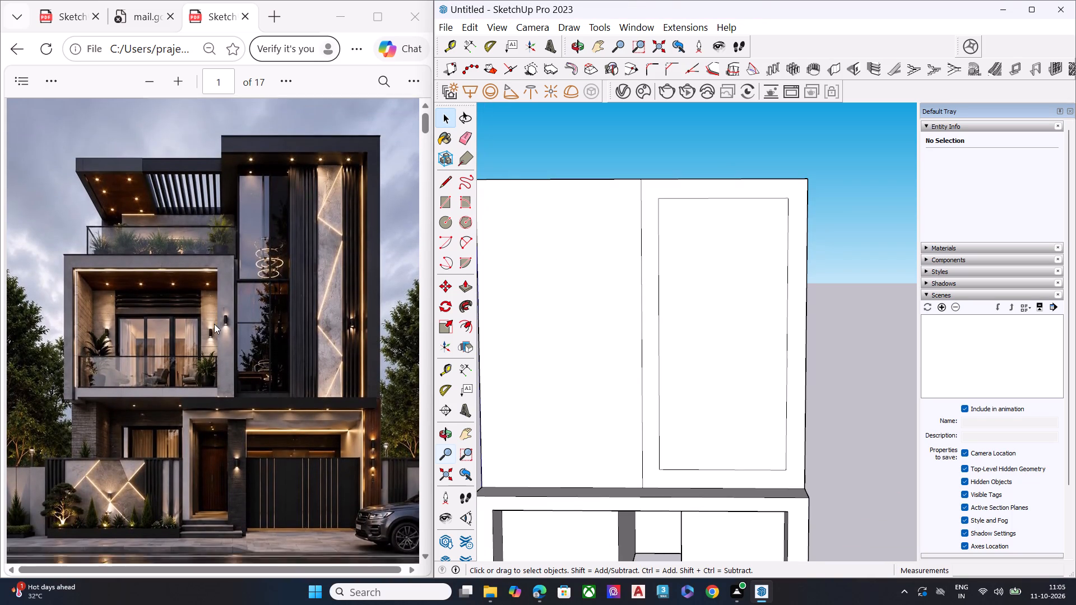
{"action": "left_click", "coordinate": [229, 311]}
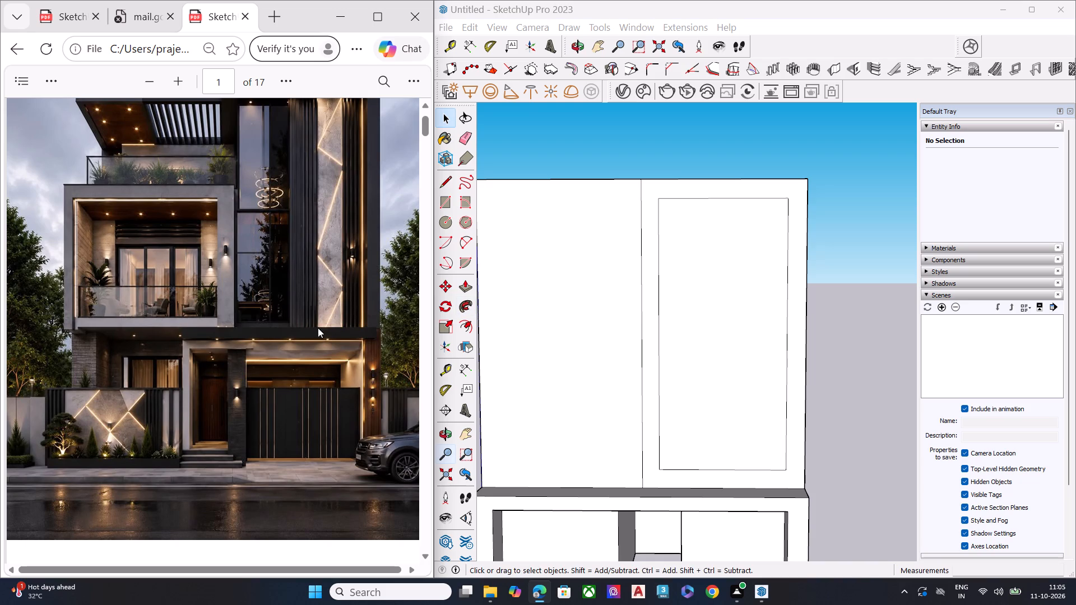
{"action": "scroll", "coordinate": [311, 327], "scroll_direction": "down", "scroll_amount": 1}
{"action": "scroll", "coordinate": [311, 327], "scroll_direction": "up", "scroll_amount": 4}
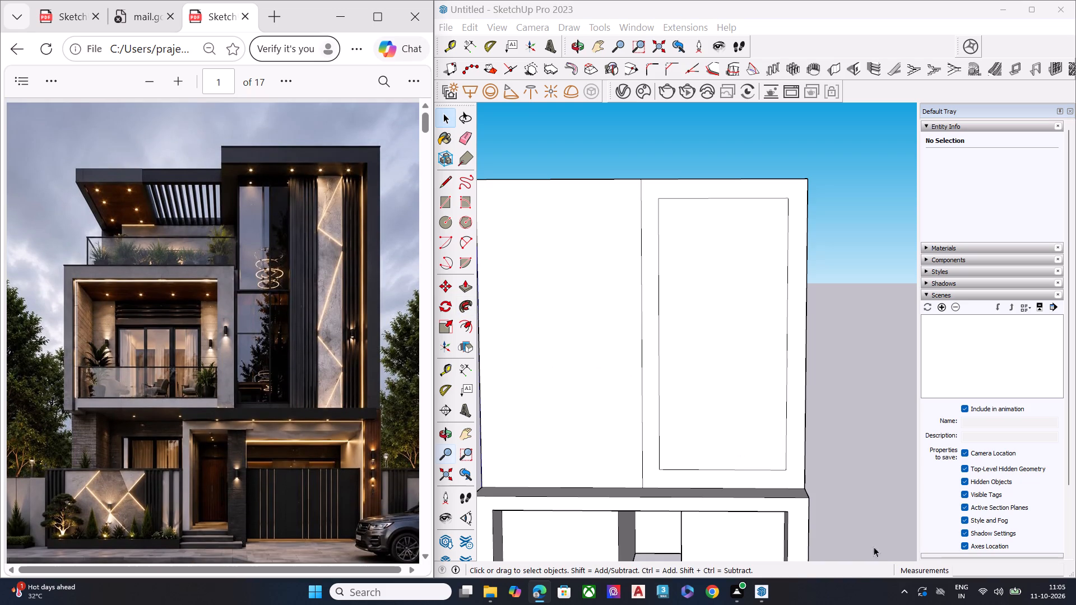
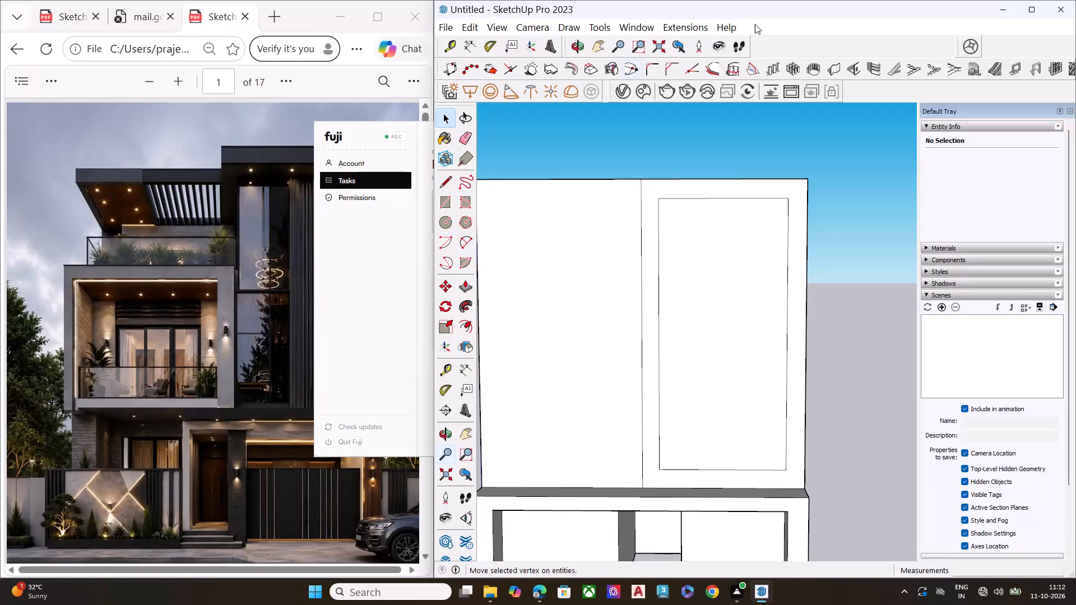
Bring the reference elevation image in front of the small window covering part of it.
{"action": "left_click", "coordinate": [825, 7]}
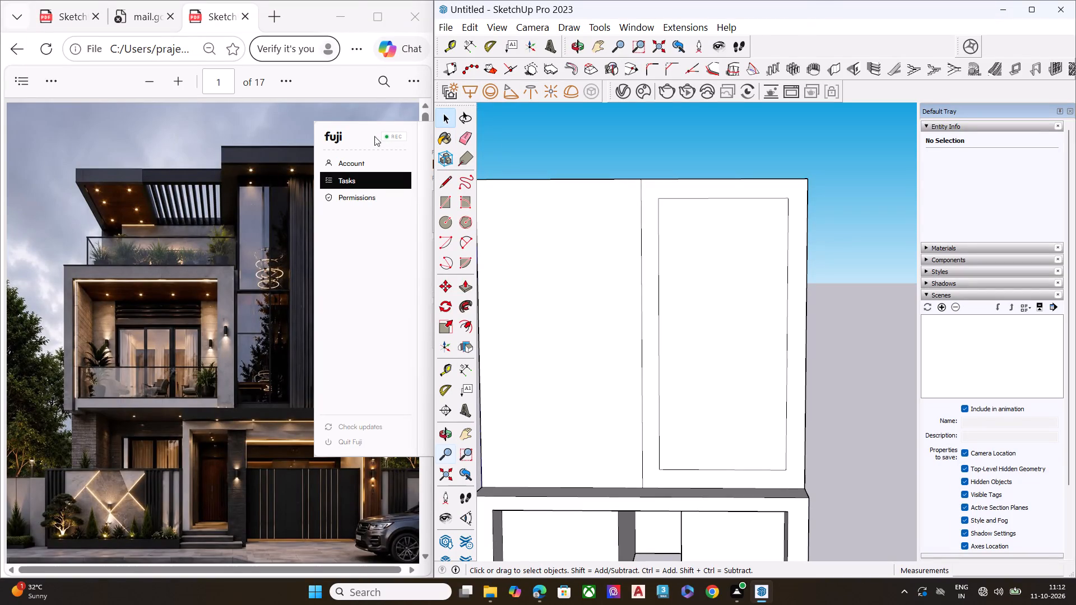
{"action": "left_click", "coordinate": [306, 6]}
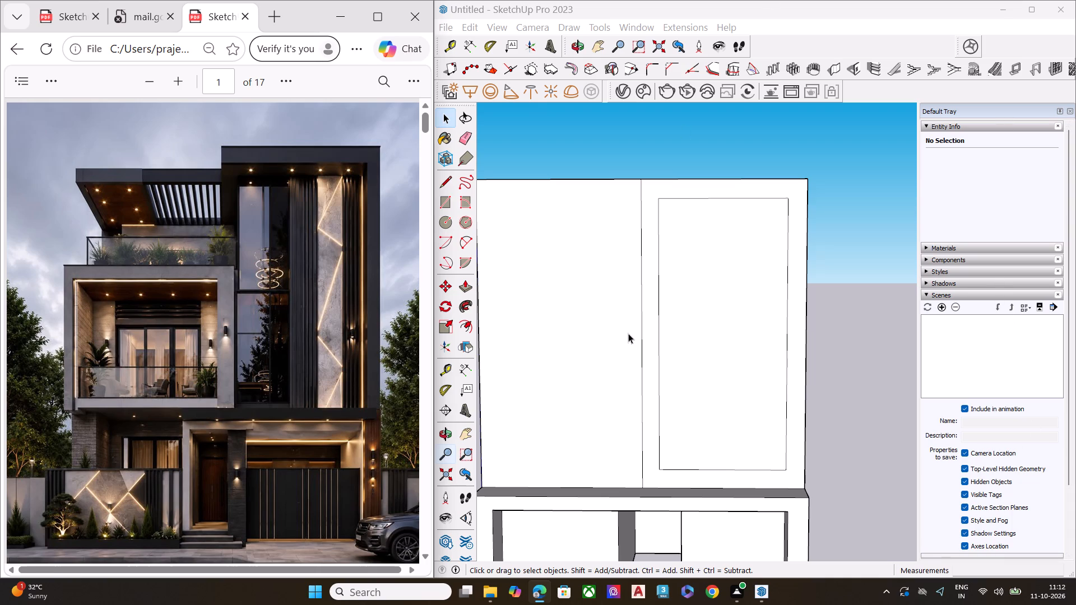
Copy the inset rectangle's left vertical edge about 4' 1" inward along its top edge, dividing the upper facade panel in two.
{"action": "left_click", "coordinate": [658, 325]}
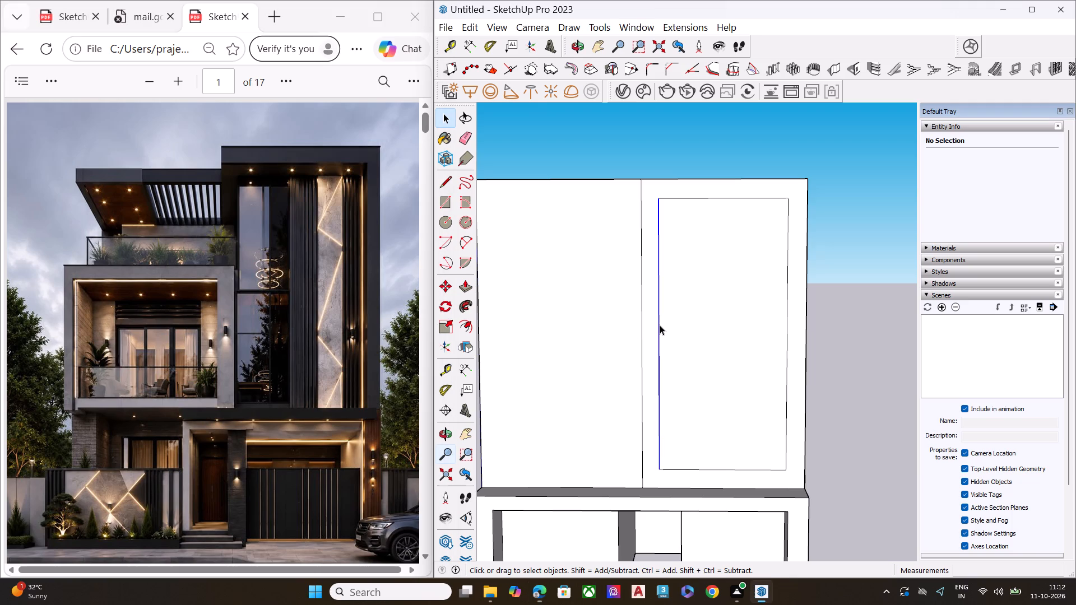
{"action": "key", "text": "m"}
{"action": "left_click", "coordinate": [660, 198]}
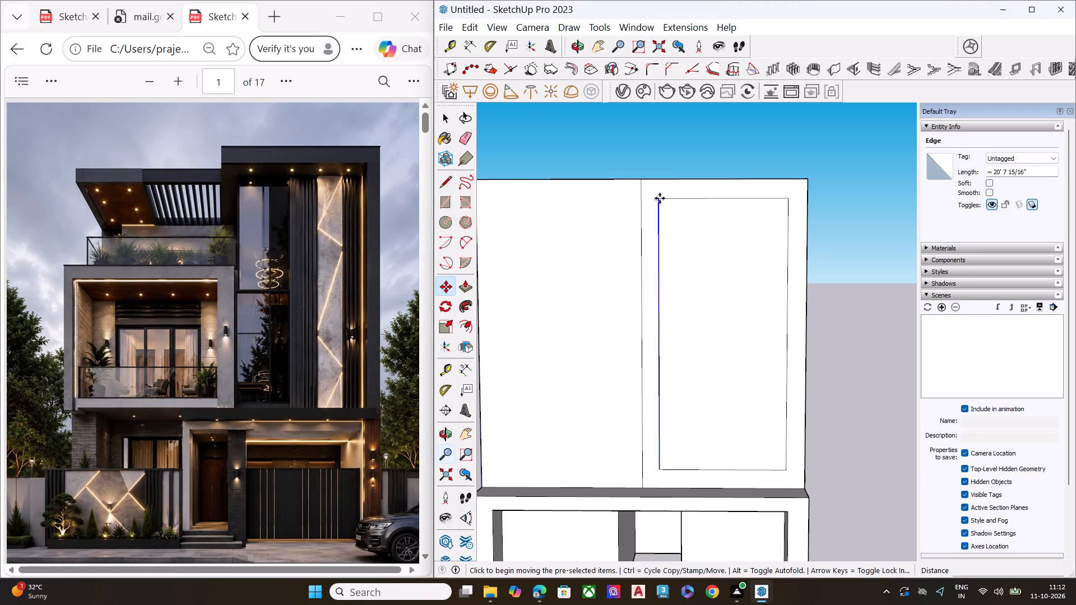
{"action": "left_click", "coordinate": [713, 201]}
{"action": "key", "text": "space"}
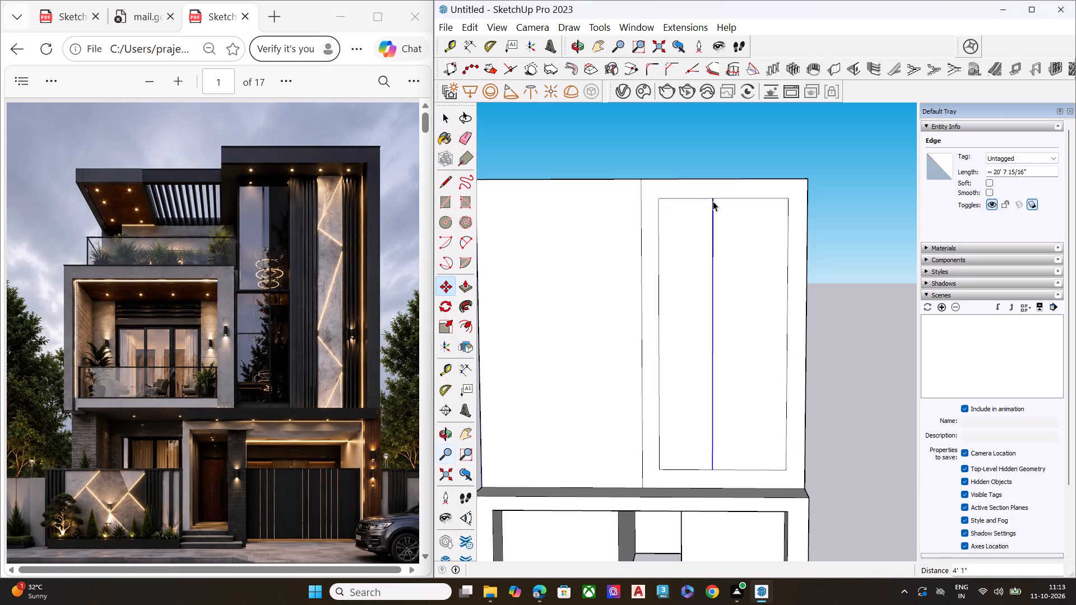
Compare the inset panel on the model's upper facade with the tall glazing and wall strips in the reference elevation.
{"action": "scroll", "coordinate": [768, 211], "scroll_direction": "down", "scroll_amount": 2}
{"action": "scroll", "coordinate": [768, 211], "scroll_direction": "up", "scroll_amount": 1}
{"action": "scroll", "coordinate": [769, 212], "scroll_direction": "down", "scroll_amount": 1}
{"action": "scroll", "coordinate": [769, 215], "scroll_direction": "up", "scroll_amount": 1}
{"action": "middle_click_drag", "start_coordinate": [762, 252], "coordinate": [744, 317]}
{"action": "scroll", "coordinate": [761, 254], "scroll_direction": "down", "scroll_amount": 1}
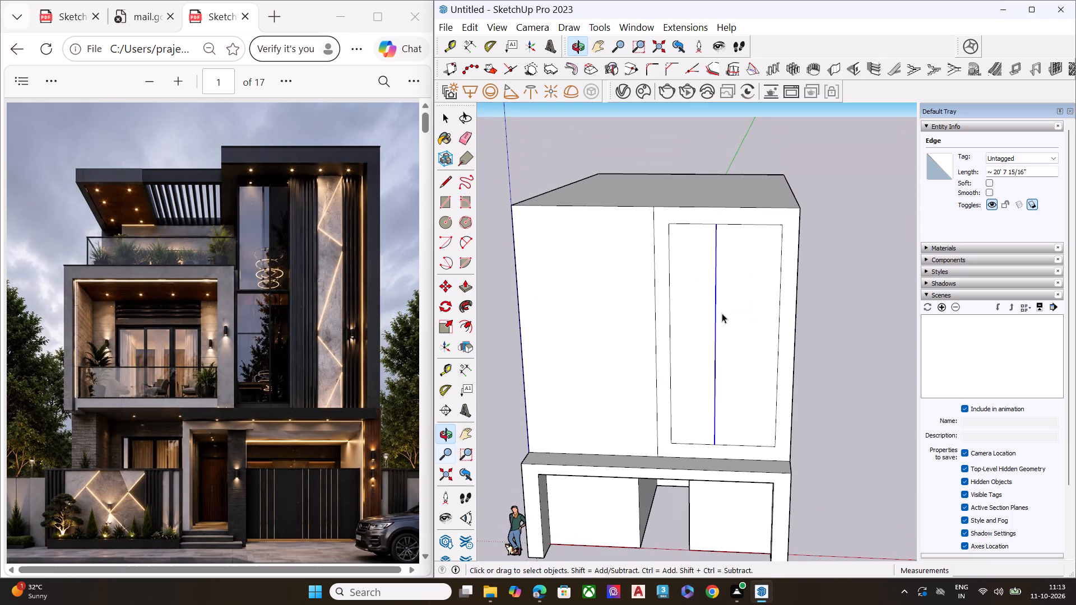
{"action": "scroll", "coordinate": [250, 199], "scroll_direction": "up", "scroll_amount": 13}
{"action": "key", "text": "space"}
{"action": "scroll", "coordinate": [260, 192], "scroll_direction": "up", "scroll_amount": 2}
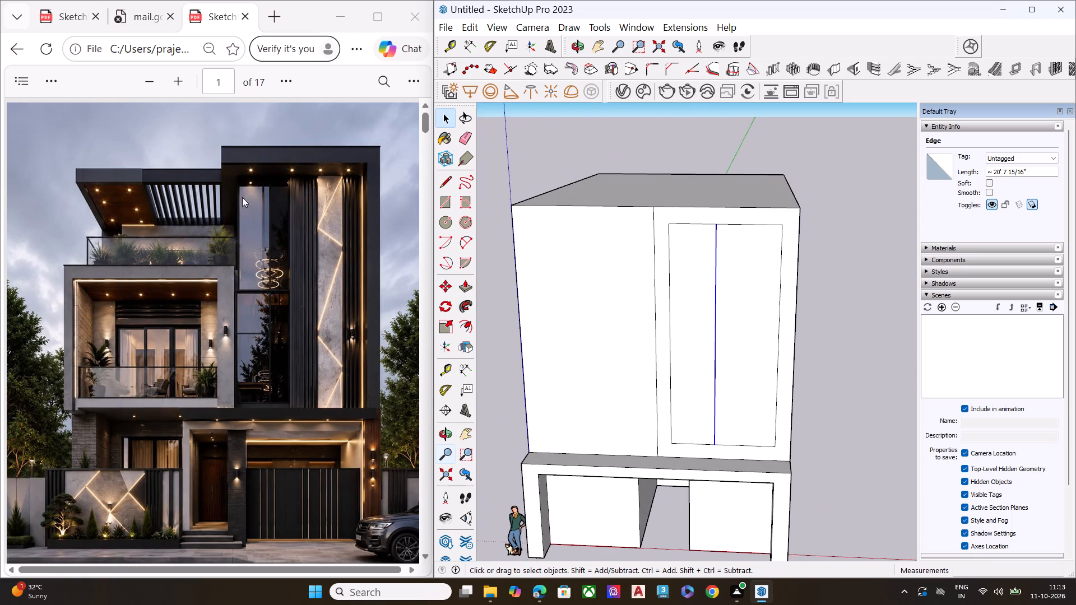
{"action": "left_click", "coordinate": [241, 197]}
{"action": "scroll", "coordinate": [234, 170], "scroll_direction": "up", "scroll_amount": 1}
{"action": "scroll", "coordinate": [234, 170], "scroll_direction": "down", "scroll_amount": 2}
{"action": "scroll", "coordinate": [234, 170], "scroll_direction": "up", "scroll_amount": 9}
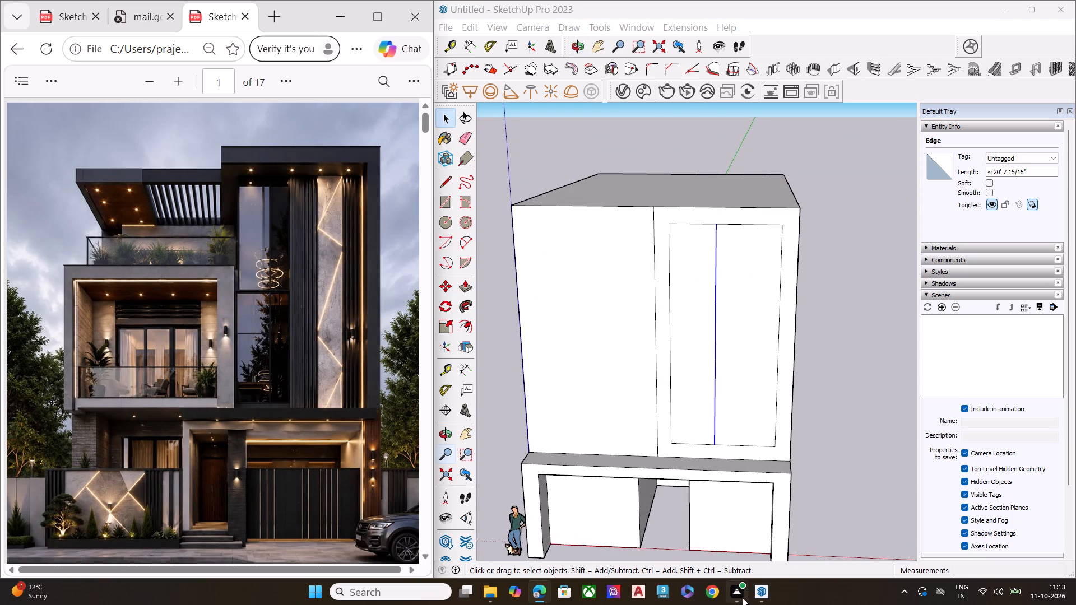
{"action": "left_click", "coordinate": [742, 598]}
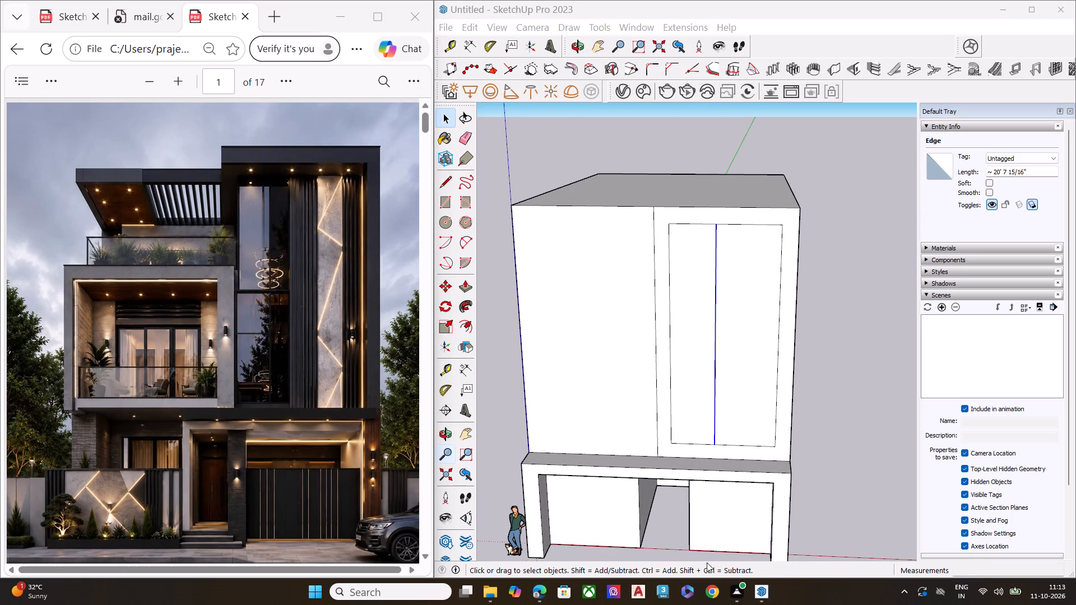
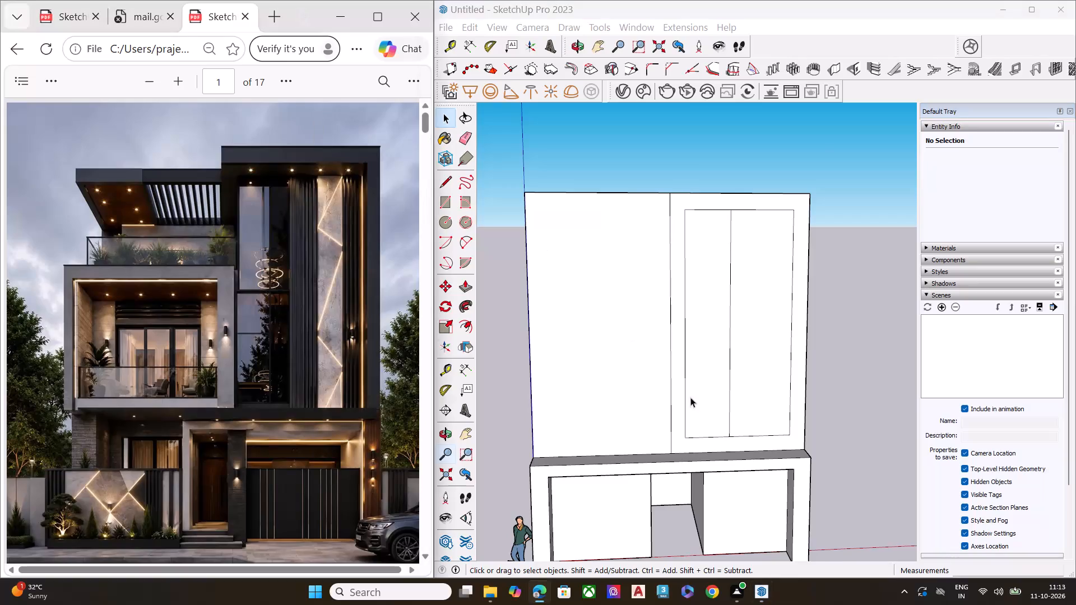
Examine the underside of the projecting frame where it meets the deep doorway recess on the ground floor.
{"action": "scroll", "coordinate": [730, 364], "scroll_direction": "up", "scroll_amount": 1}
{"action": "middle_click_drag", "start_coordinate": [730, 364], "coordinate": [666, 304]}
{"action": "scroll", "coordinate": [672, 310], "scroll_direction": "up", "scroll_amount": 1}
{"action": "scroll", "coordinate": [766, 332], "scroll_direction": "down", "scroll_amount": 7}
{"action": "middle_click_drag", "start_coordinate": [739, 364], "coordinate": [805, 373]}
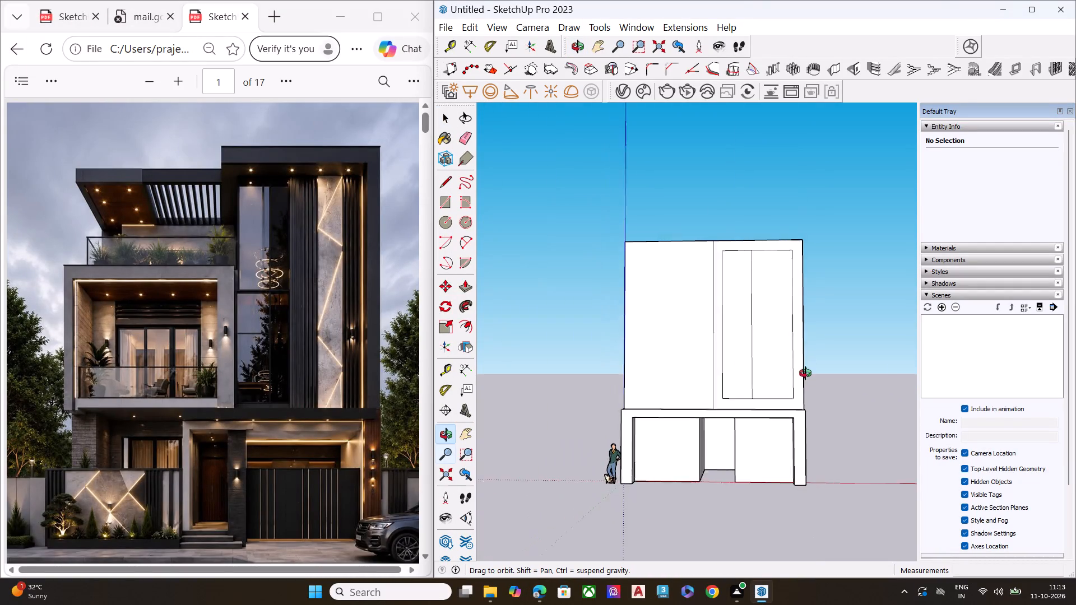
{"action": "middle_click_drag", "start_coordinate": [805, 373], "coordinate": [795, 338]}
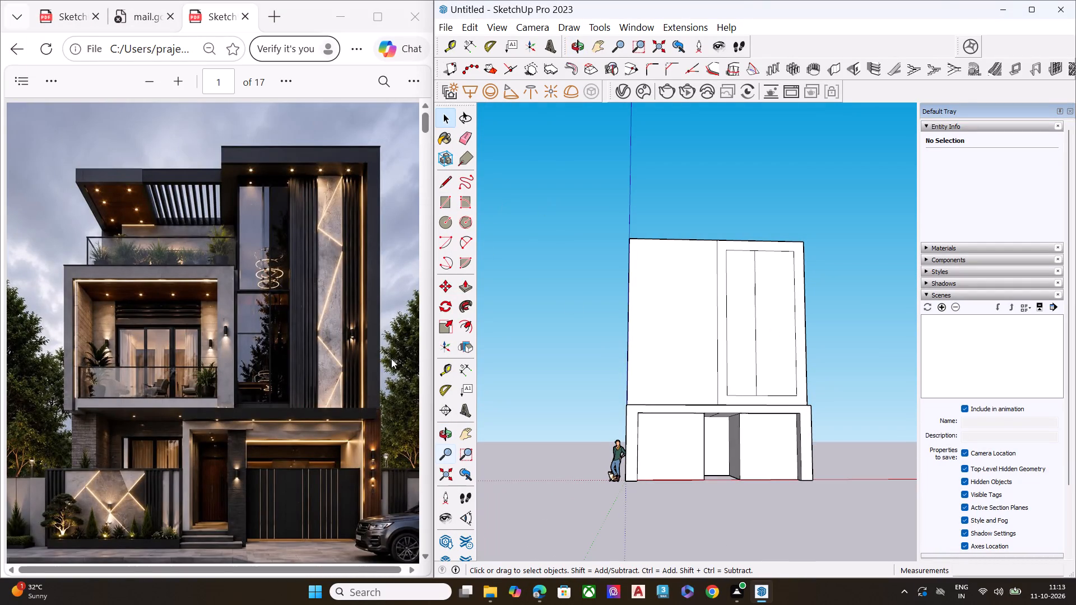
{"action": "scroll", "coordinate": [832, 497], "scroll_direction": "up", "scroll_amount": 6}
{"action": "middle_click_drag", "start_coordinate": [658, 470], "coordinate": [664, 437]}
{"action": "middle_click_drag", "start_coordinate": [625, 361], "coordinate": [643, 335]}
{"action": "scroll", "coordinate": [643, 335], "scroll_direction": "up", "scroll_amount": 13}
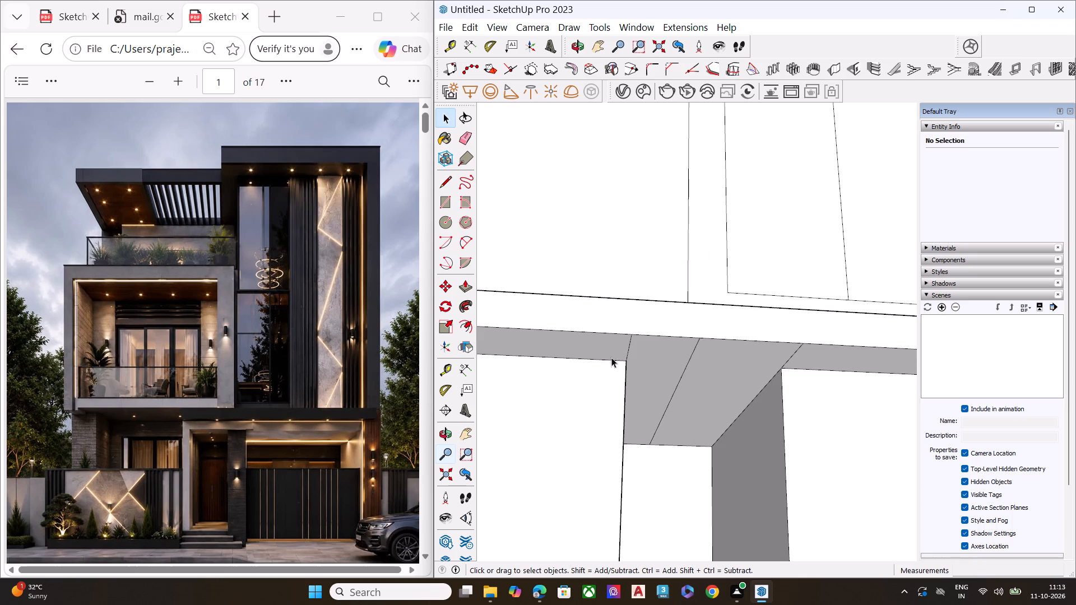
{"action": "middle_click_drag", "start_coordinate": [610, 356], "coordinate": [610, 322]}
{"action": "scroll", "coordinate": [610, 322], "scroll_direction": "up", "scroll_amount": 1}
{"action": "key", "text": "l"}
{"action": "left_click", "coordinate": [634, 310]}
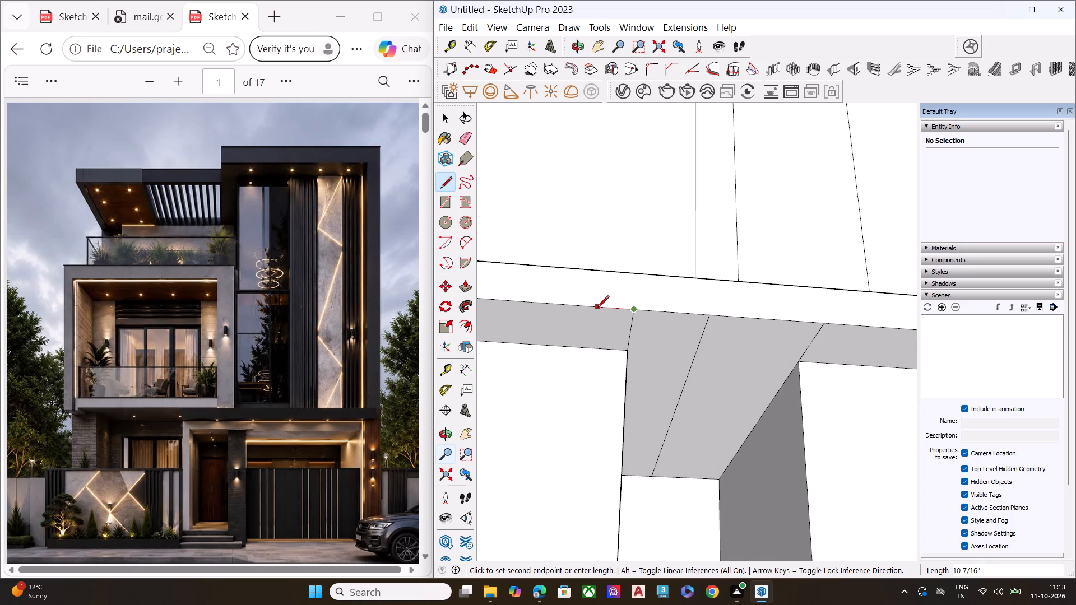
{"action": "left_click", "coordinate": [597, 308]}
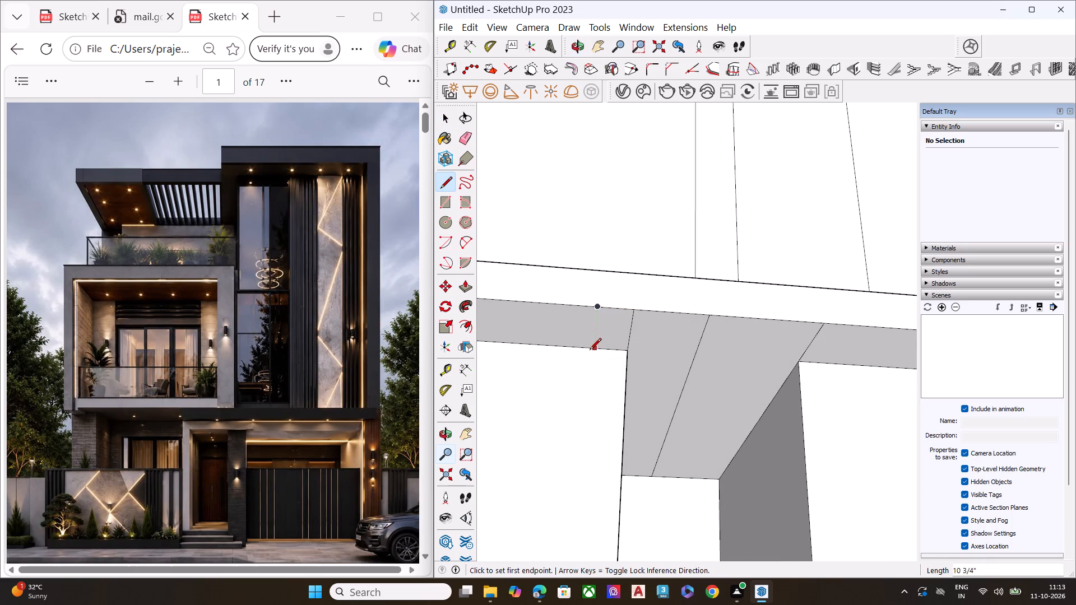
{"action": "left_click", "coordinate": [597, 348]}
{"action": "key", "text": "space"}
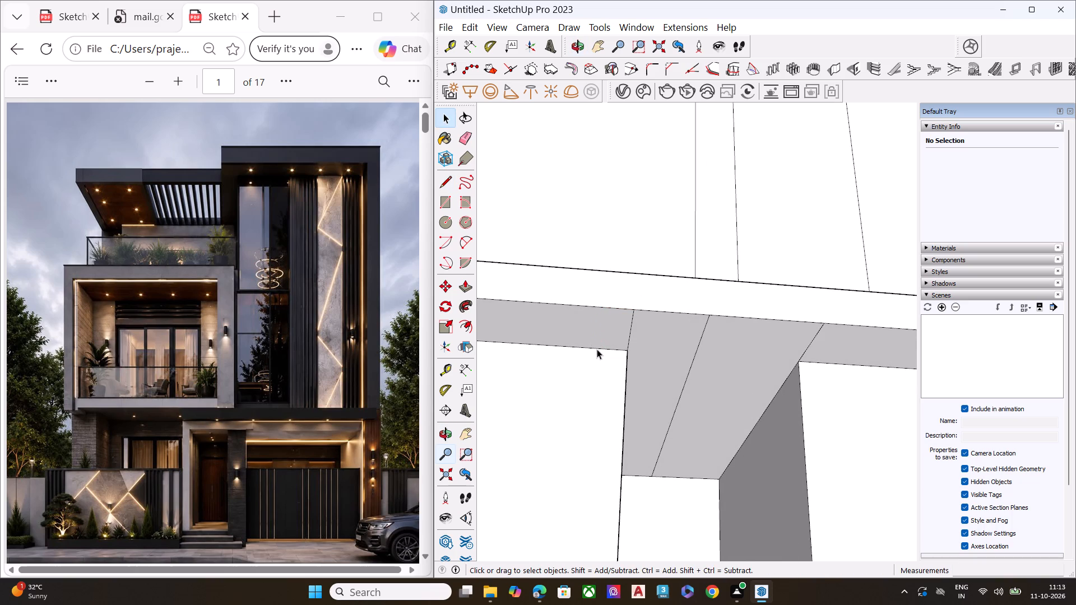
Draw a rectangle about 2' 4" by 1' 2" on the frame's underside beside the doorway recess and extrude it down to the ground as a pillar.
{"action": "key", "text": "r"}
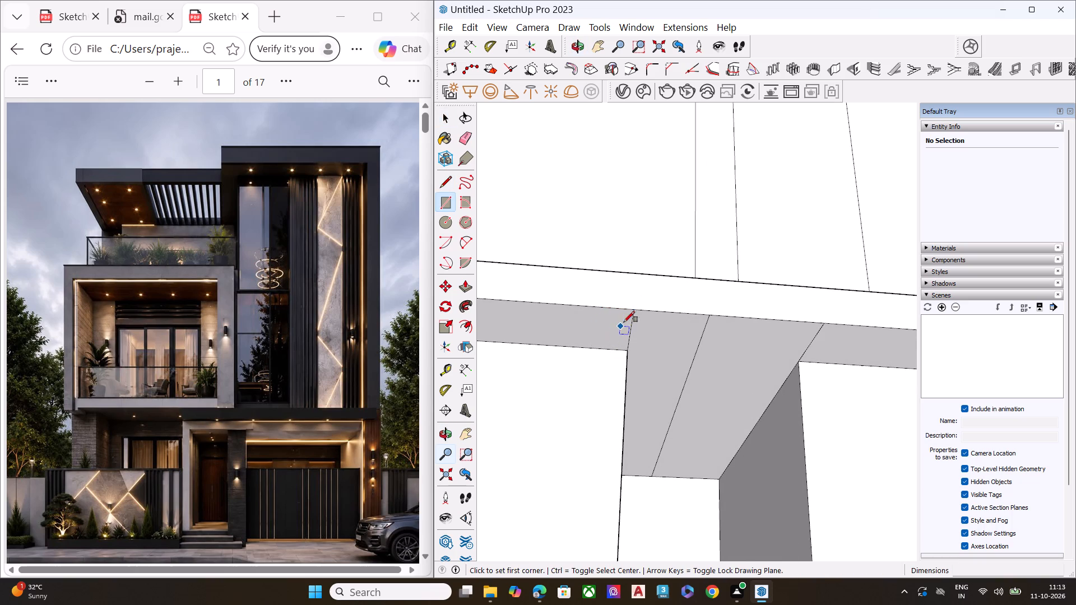
{"action": "left_click", "coordinate": [634, 311]}
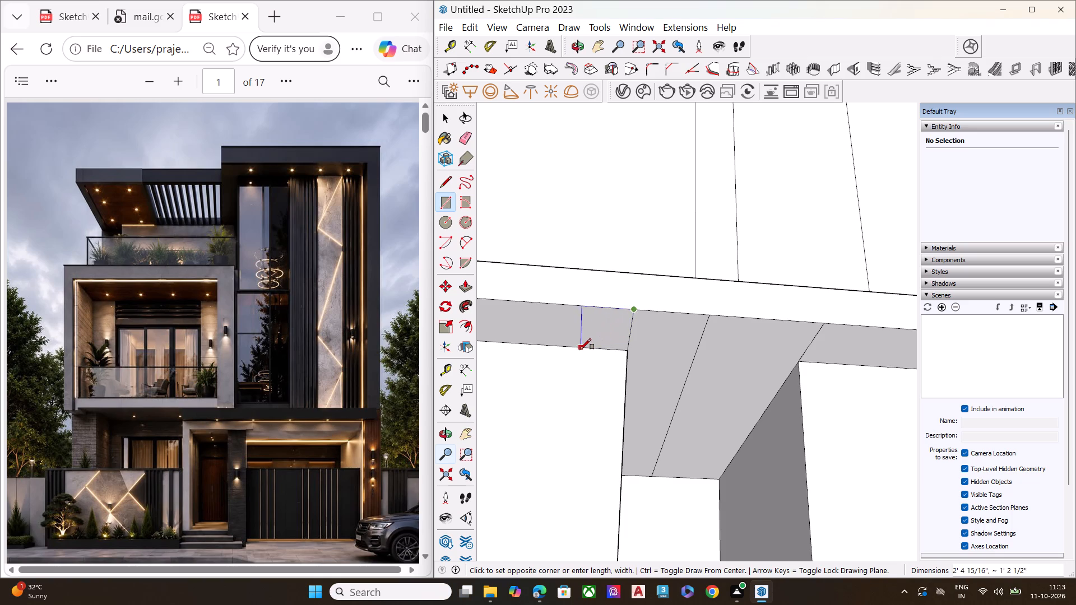
{"action": "left_click", "coordinate": [584, 350]}
{"action": "key", "text": "space"}
{"action": "left_click", "coordinate": [599, 337]}
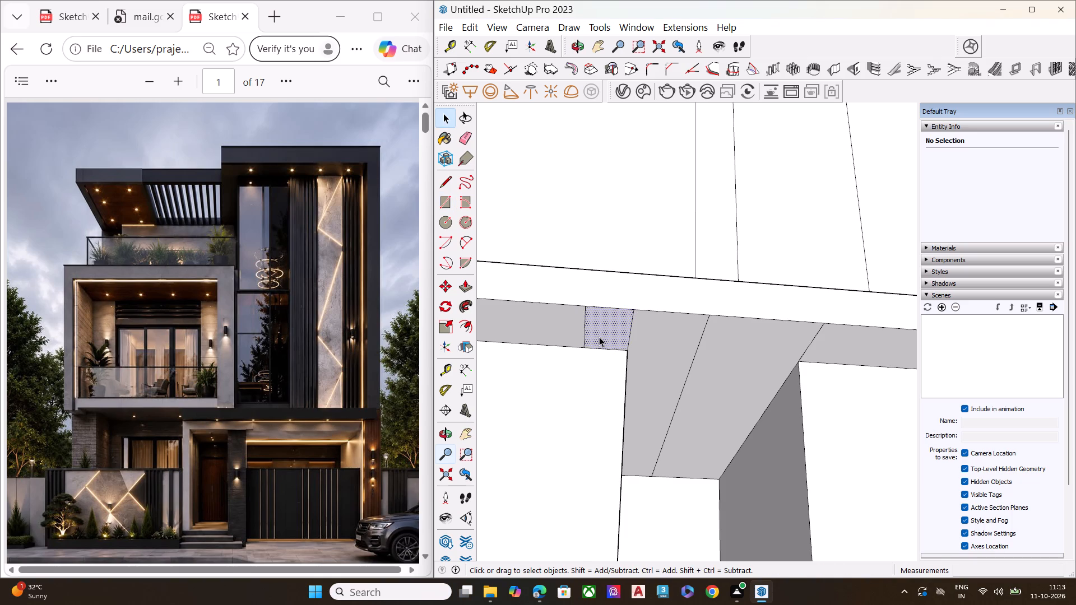
{"action": "key", "text": "p"}
{"action": "left_click", "coordinate": [602, 334]}
{"action": "scroll", "coordinate": [611, 303], "scroll_direction": "down", "scroll_amount": 9}
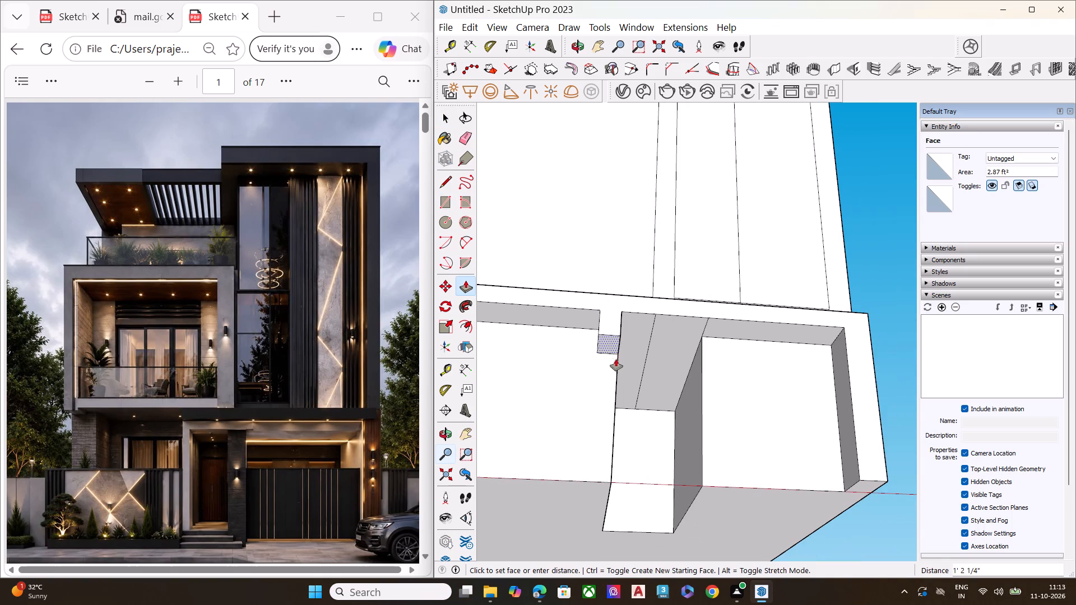
{"action": "left_click", "coordinate": [614, 481]}
{"action": "key", "text": "space"}
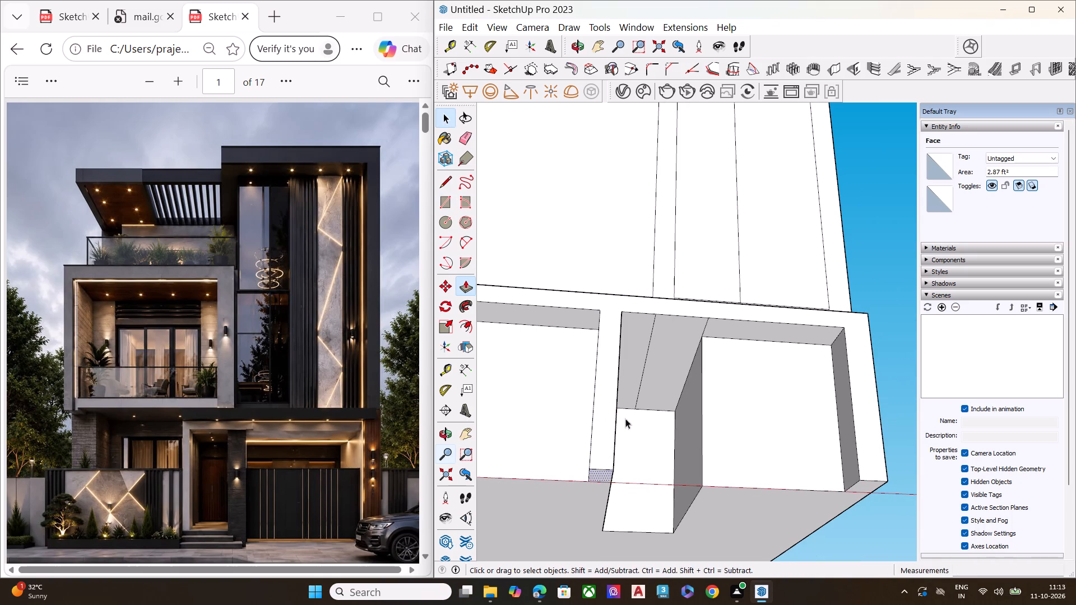
Draw a rectangle about 10" by 8" at the top front corner of the new pillar's doorway-facing side.
{"action": "middle_click_drag", "start_coordinate": [639, 331], "coordinate": [504, 455]}
{"action": "scroll", "coordinate": [651, 347], "scroll_direction": "up", "scroll_amount": 8}
{"action": "middle_click_drag", "start_coordinate": [620, 352], "coordinate": [594, 305]}
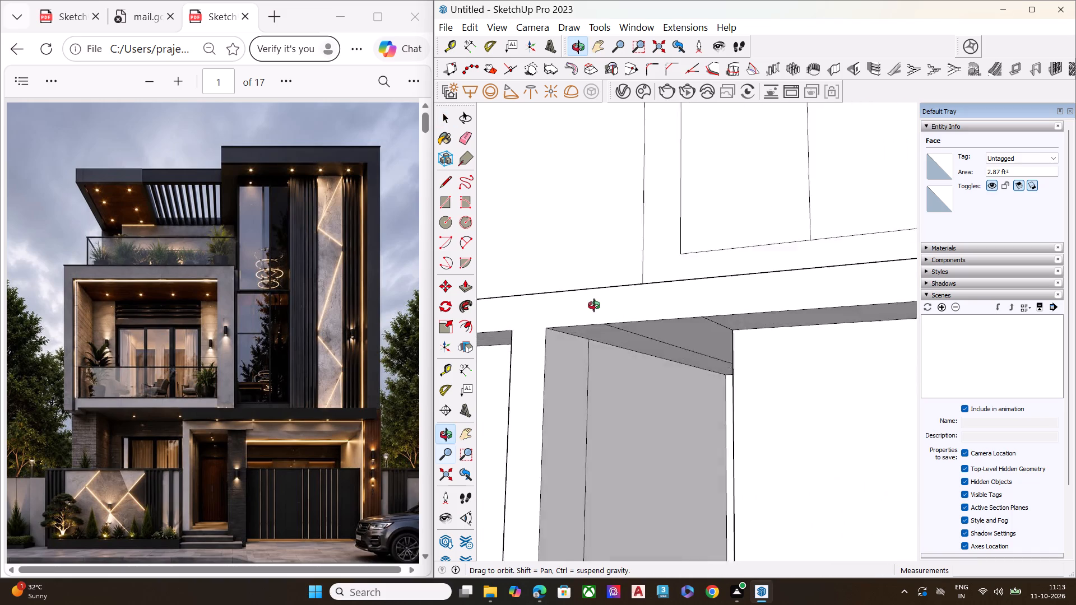
{"action": "middle_click_drag", "start_coordinate": [594, 305], "coordinate": [600, 262]}
{"action": "scroll", "coordinate": [585, 289], "scroll_direction": "up", "scroll_amount": 8}
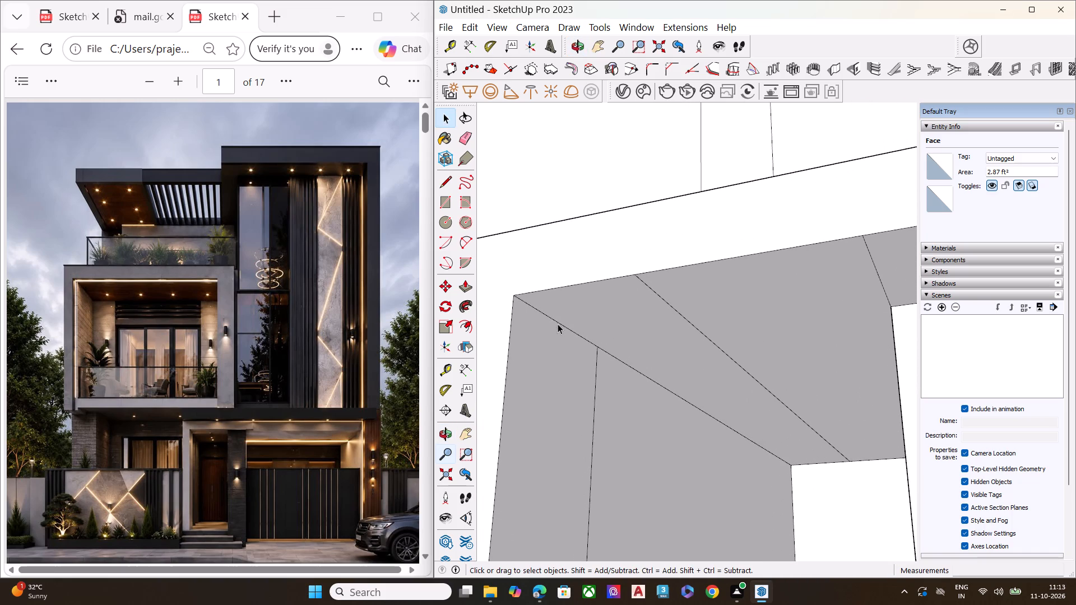
{"action": "key", "text": "r"}
{"action": "left_click", "coordinate": [518, 295]}
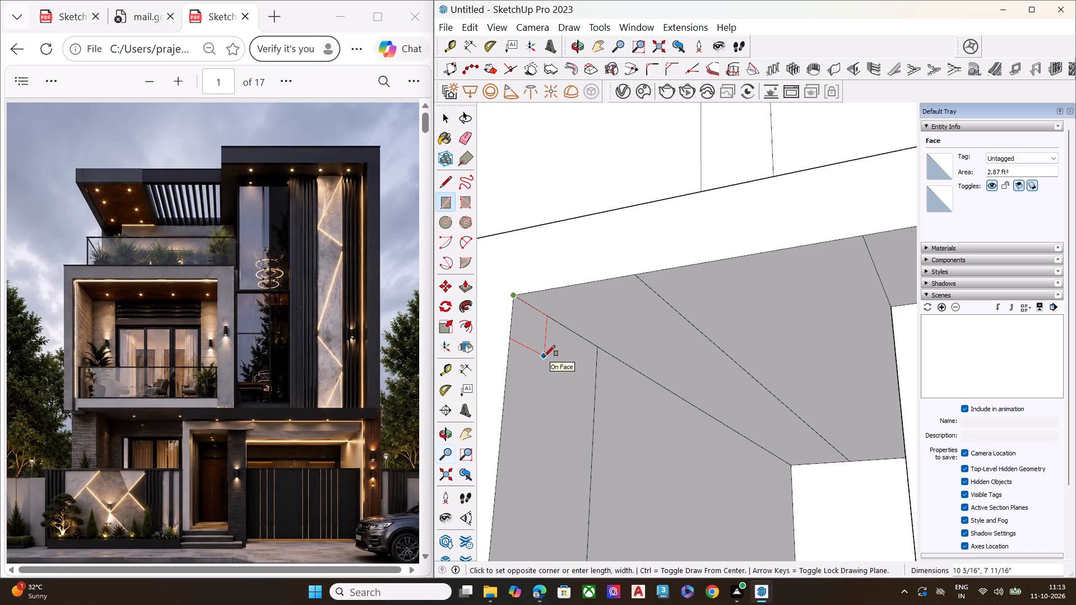
{"action": "left_click", "coordinate": [544, 356]}
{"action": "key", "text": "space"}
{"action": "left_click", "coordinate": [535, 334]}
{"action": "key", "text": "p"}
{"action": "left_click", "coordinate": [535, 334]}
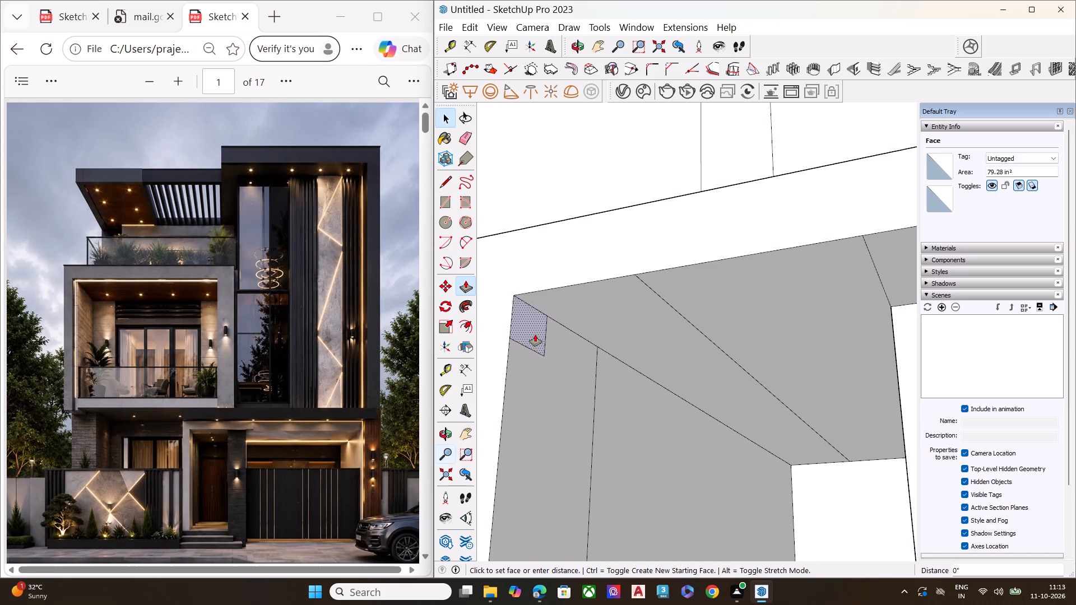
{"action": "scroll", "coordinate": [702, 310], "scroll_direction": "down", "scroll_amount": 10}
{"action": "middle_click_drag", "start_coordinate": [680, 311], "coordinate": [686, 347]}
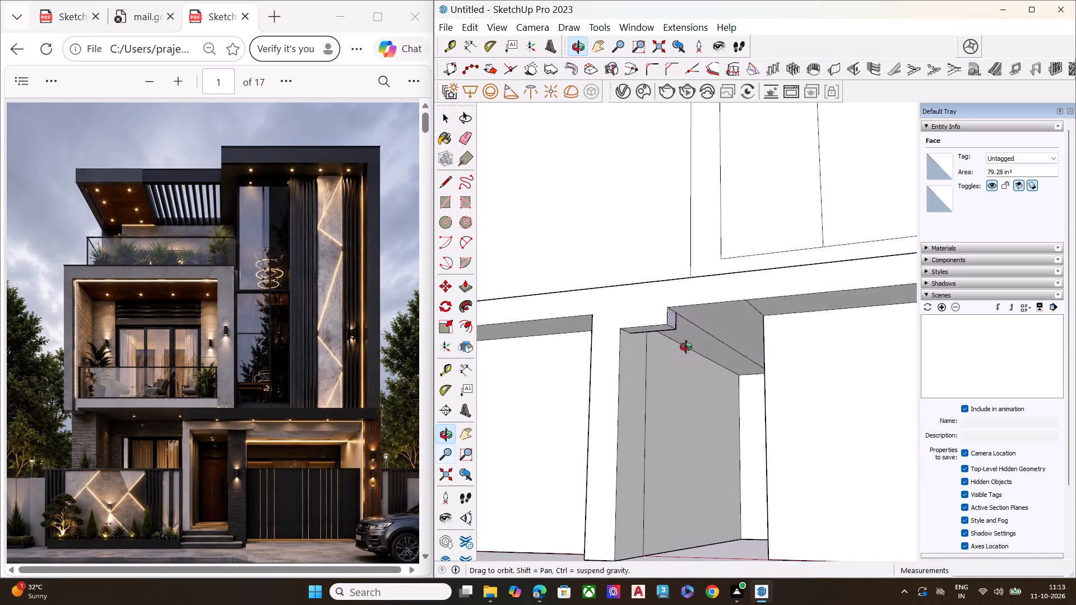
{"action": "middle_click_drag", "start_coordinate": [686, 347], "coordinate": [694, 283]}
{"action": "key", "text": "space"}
Delete the lengthwise edge dividing the doorway recess's ceiling.
{"action": "left_click", "coordinate": [689, 317]}
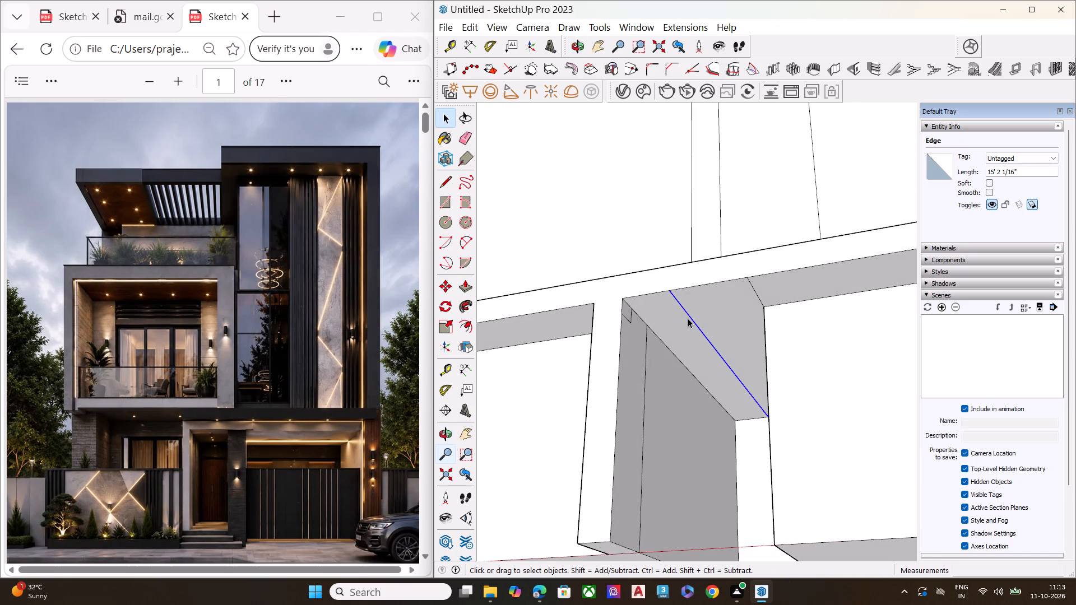
{"action": "key", "text": "Delete"}
Extrude the small corner rectangle from the pillar across the doorway to its opposite side, forming a beam.
{"action": "key", "text": "p"}
{"action": "left_click", "coordinate": [628, 306]}
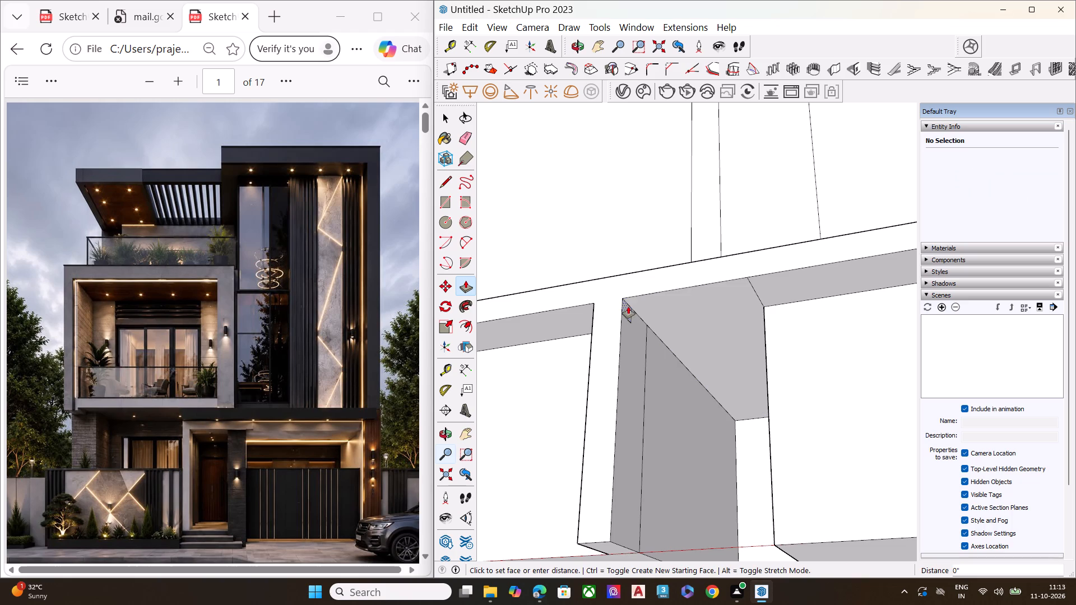
{"action": "left_click", "coordinate": [753, 275]}
{"action": "key", "text": "space"}
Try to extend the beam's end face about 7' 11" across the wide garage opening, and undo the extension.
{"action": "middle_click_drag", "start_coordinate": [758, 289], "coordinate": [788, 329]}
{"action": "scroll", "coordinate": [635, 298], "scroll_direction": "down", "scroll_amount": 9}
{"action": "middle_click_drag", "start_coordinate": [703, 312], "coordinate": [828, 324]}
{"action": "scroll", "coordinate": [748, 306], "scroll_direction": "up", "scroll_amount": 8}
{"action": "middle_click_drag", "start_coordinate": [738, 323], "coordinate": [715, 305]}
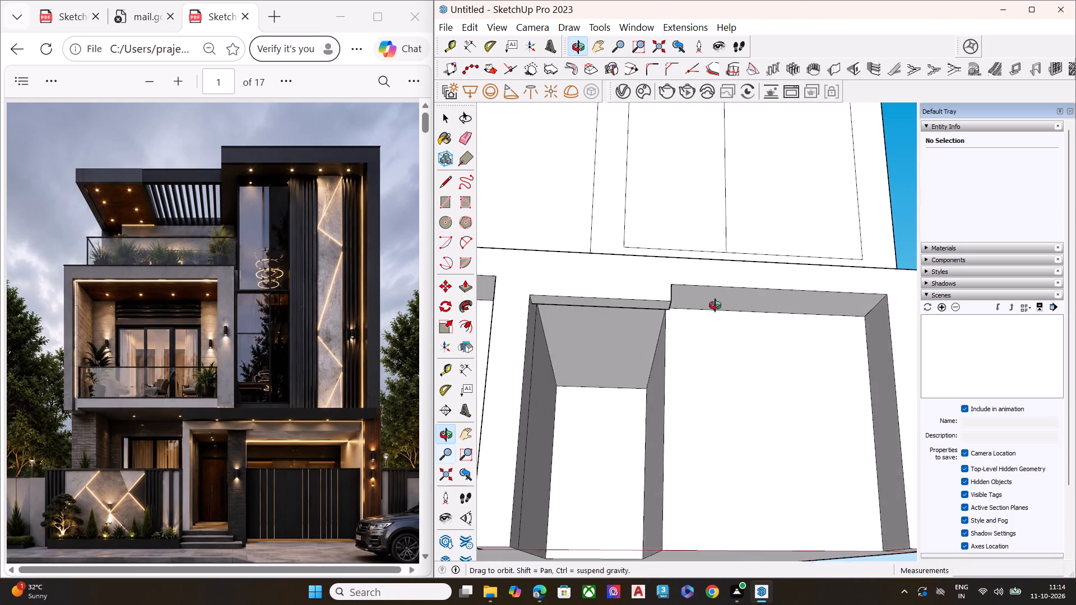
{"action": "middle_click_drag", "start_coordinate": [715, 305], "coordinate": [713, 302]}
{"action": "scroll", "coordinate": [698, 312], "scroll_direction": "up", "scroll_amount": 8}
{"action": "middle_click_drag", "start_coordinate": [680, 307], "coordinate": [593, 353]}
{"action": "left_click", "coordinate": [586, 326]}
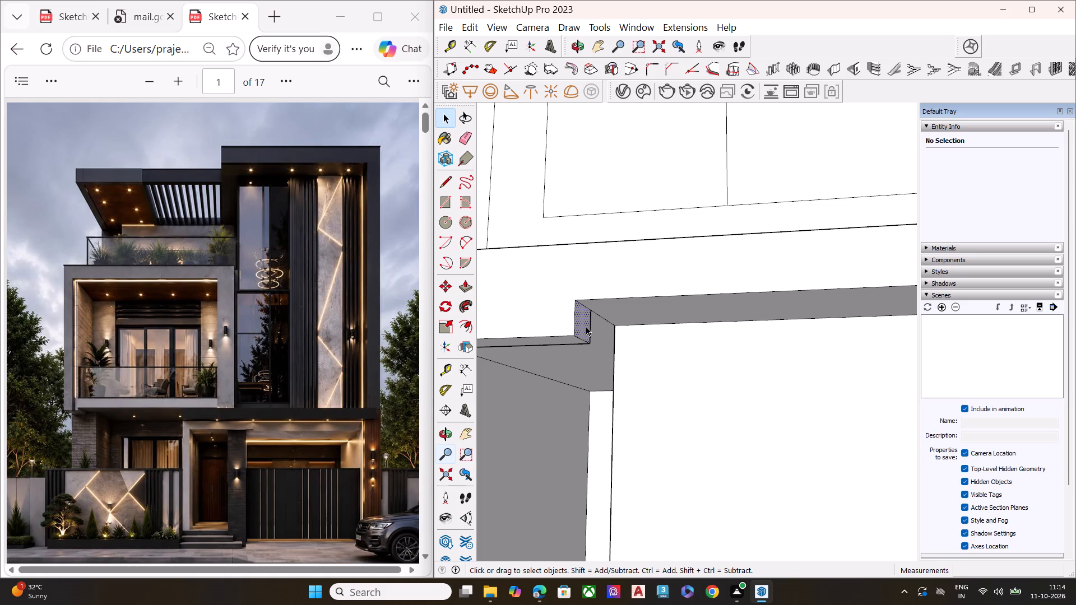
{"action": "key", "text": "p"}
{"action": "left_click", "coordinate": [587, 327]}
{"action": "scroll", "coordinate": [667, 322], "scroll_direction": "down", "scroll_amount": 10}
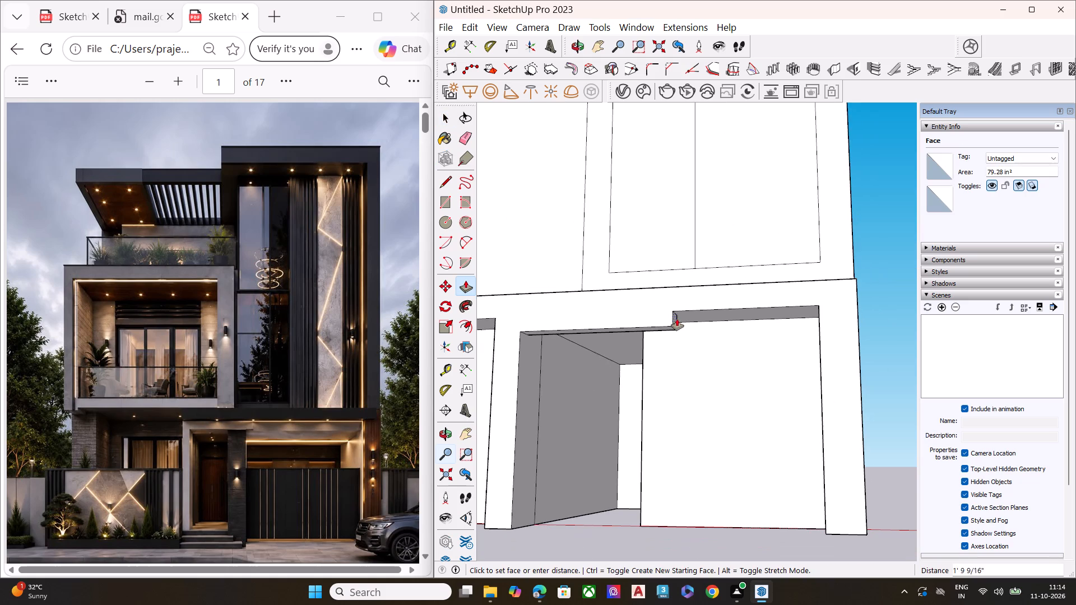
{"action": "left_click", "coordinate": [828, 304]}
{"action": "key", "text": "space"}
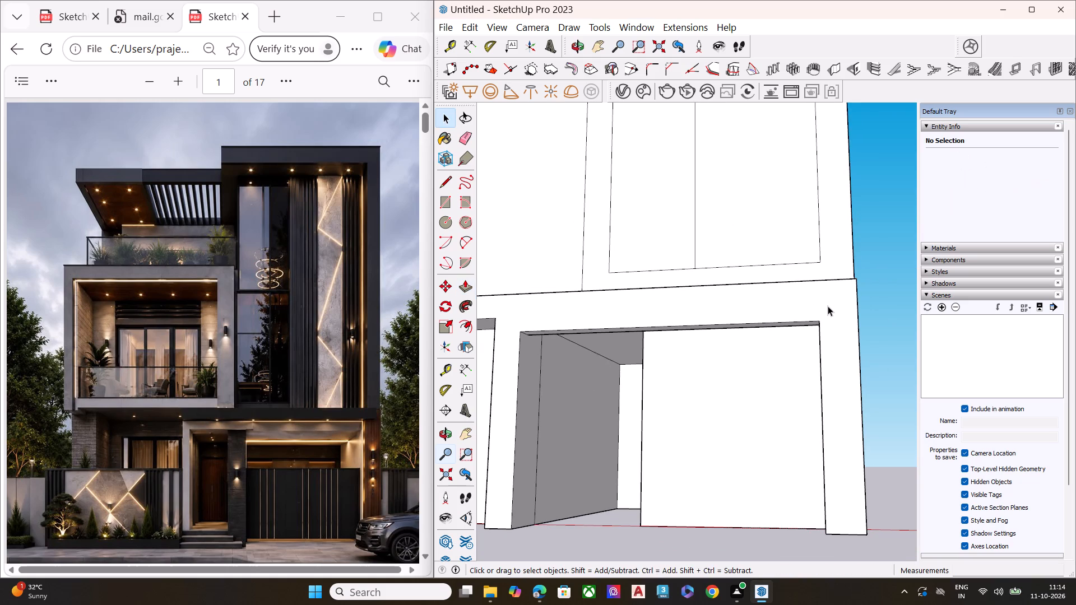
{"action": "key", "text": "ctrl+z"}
Examine the doorway beam, pillar and ground-floor openings from the front and from below.
{"action": "middle_click_drag", "start_coordinate": [671, 336], "coordinate": [693, 388]}
{"action": "scroll", "coordinate": [674, 337], "scroll_direction": "down", "scroll_amount": 1}
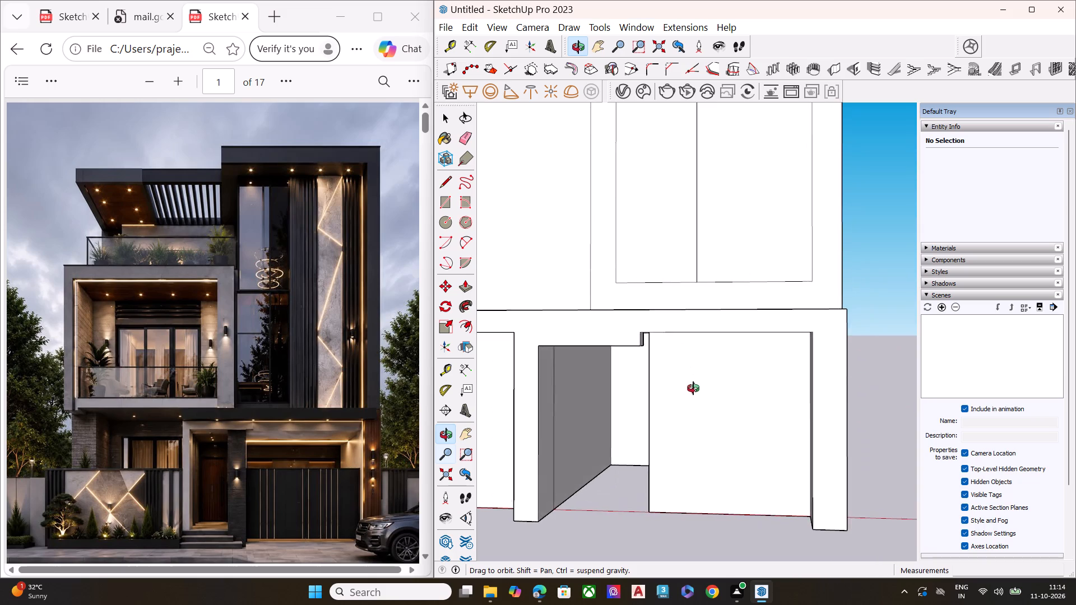
{"action": "middle_click_drag", "start_coordinate": [693, 388], "coordinate": [734, 368]}
{"action": "scroll", "coordinate": [800, 339], "scroll_direction": "up", "scroll_amount": 7}
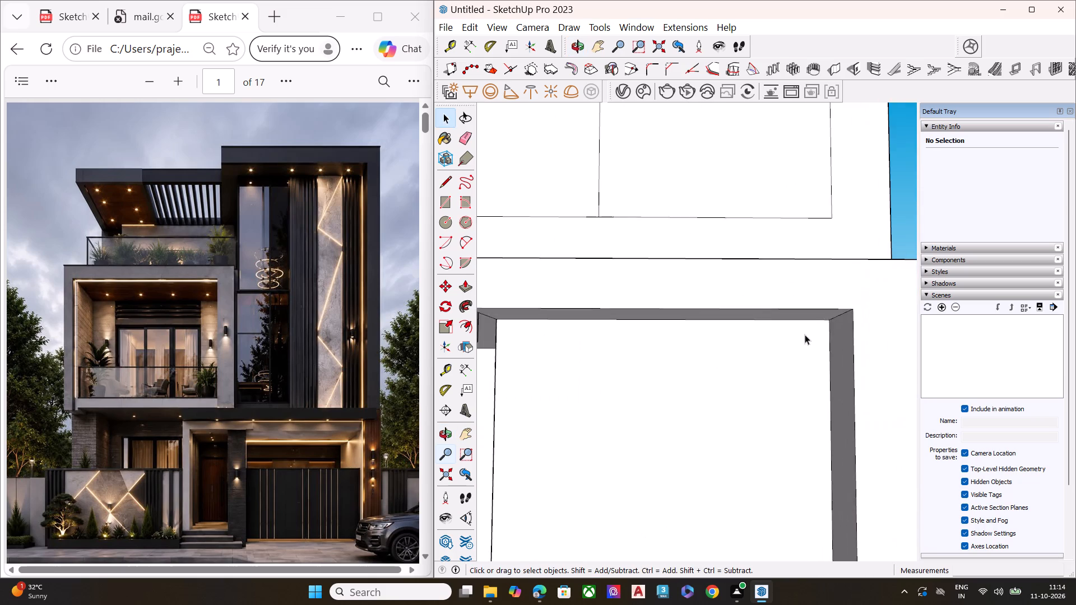
{"action": "scroll", "coordinate": [787, 343], "scroll_direction": "down", "scroll_amount": 6}
{"action": "middle_click_drag", "start_coordinate": [651, 345], "coordinate": [698, 271]}
{"action": "scroll", "coordinate": [702, 337], "scroll_direction": "down", "scroll_amount": 7}
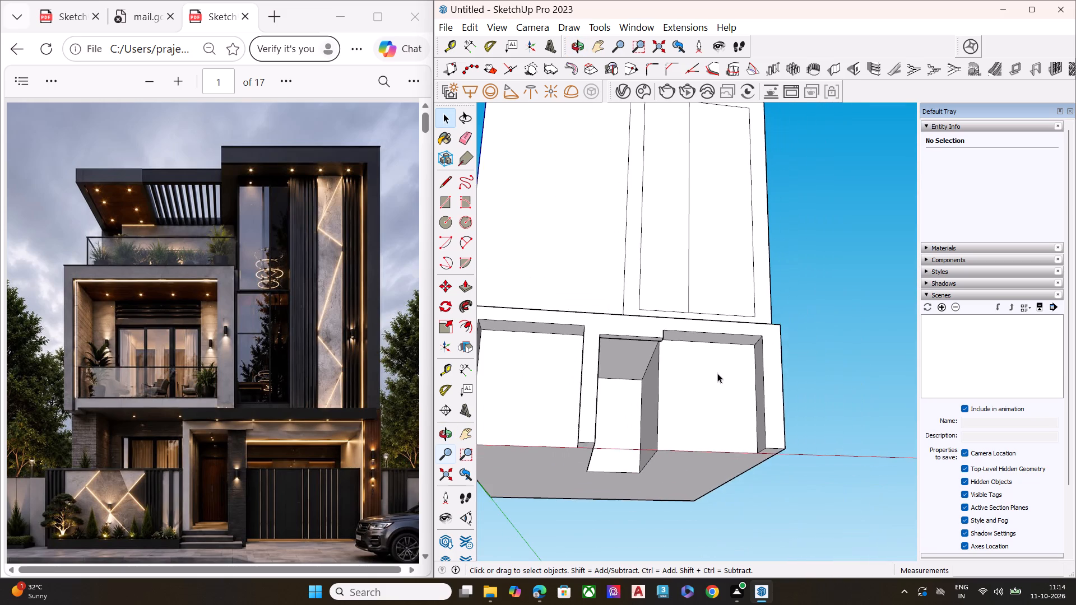
{"action": "middle_click_drag", "start_coordinate": [717, 381], "coordinate": [679, 436]}
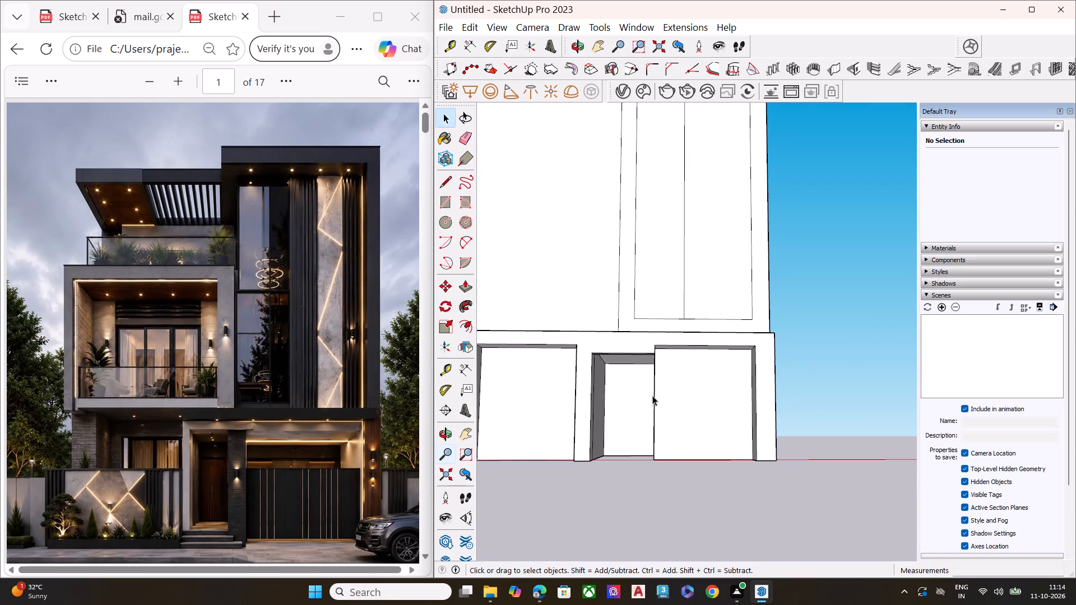
{"action": "scroll", "coordinate": [650, 397], "scroll_direction": "up", "scroll_amount": 1}
{"action": "scroll", "coordinate": [643, 403], "scroll_direction": "down", "scroll_amount": 1}
{"action": "scroll", "coordinate": [632, 411], "scroll_direction": "up", "scroll_amount": 3}
{"action": "scroll", "coordinate": [585, 369], "scroll_direction": "up", "scroll_amount": 2}
{"action": "scroll", "coordinate": [678, 362], "scroll_direction": "down", "scroll_amount": 4}
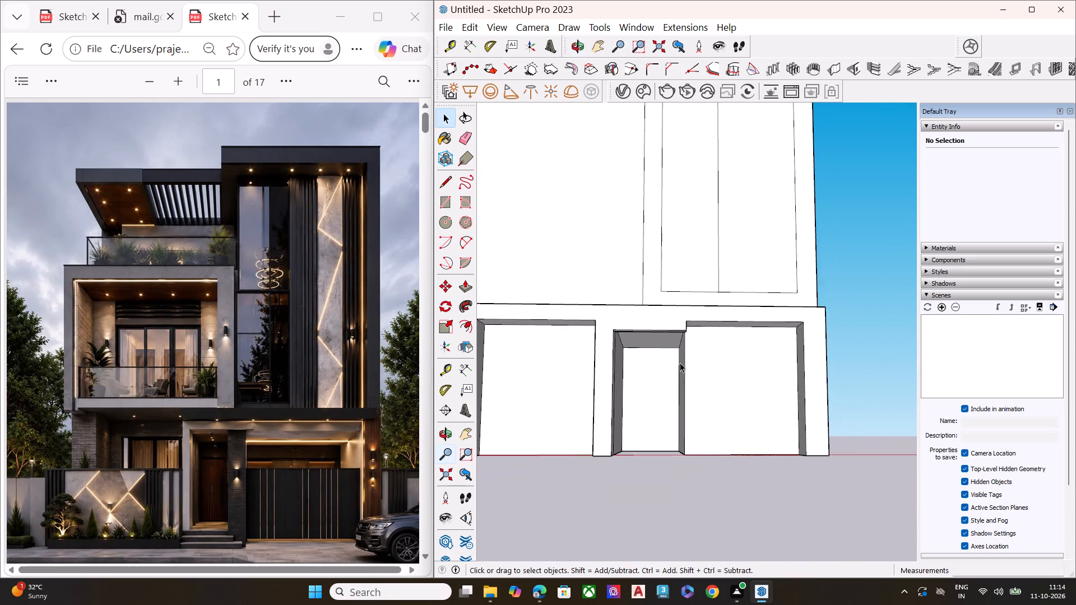
{"action": "scroll", "coordinate": [616, 336], "scroll_direction": "up", "scroll_amount": 4}
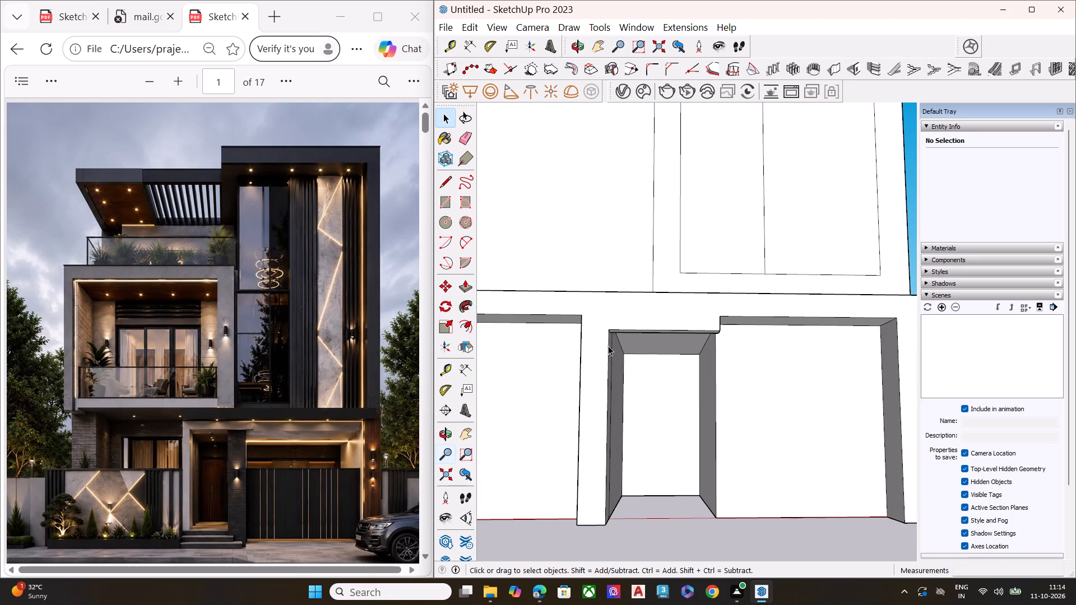
{"action": "scroll", "coordinate": [609, 346], "scroll_direction": "down", "scroll_amount": 7}
{"action": "middle_click_drag", "start_coordinate": [658, 428], "coordinate": [664, 507]}
{"action": "middle_click_drag", "start_coordinate": [611, 466], "coordinate": [614, 419]}
{"action": "scroll", "coordinate": [528, 394], "scroll_direction": "up", "scroll_amount": 7}
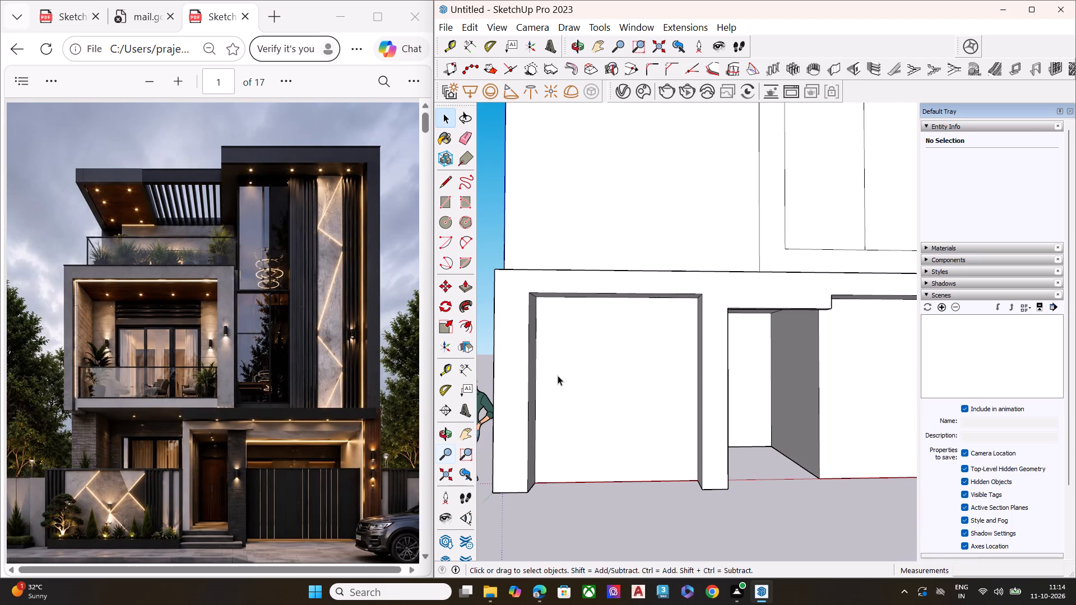
Examine the projecting ground-floor frame and its openings against the upper facade from oblique angles.
{"action": "middle_click_drag", "start_coordinate": [621, 323], "coordinate": [836, 480]}
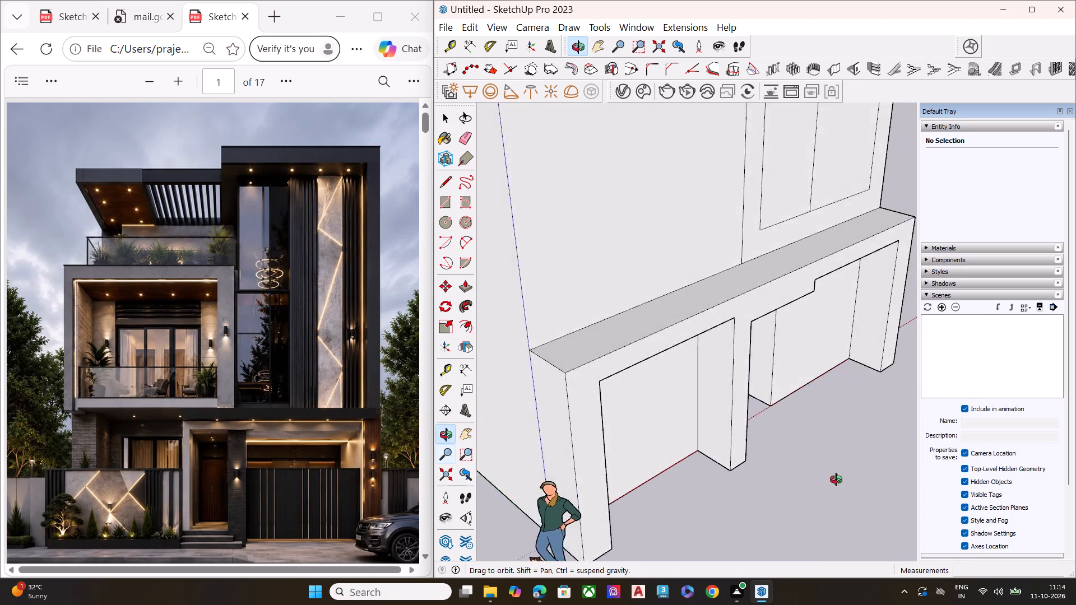
{"action": "middle_click_drag", "start_coordinate": [836, 480], "coordinate": [845, 480]}
{"action": "scroll", "coordinate": [665, 379], "scroll_direction": "down", "scroll_amount": 2}
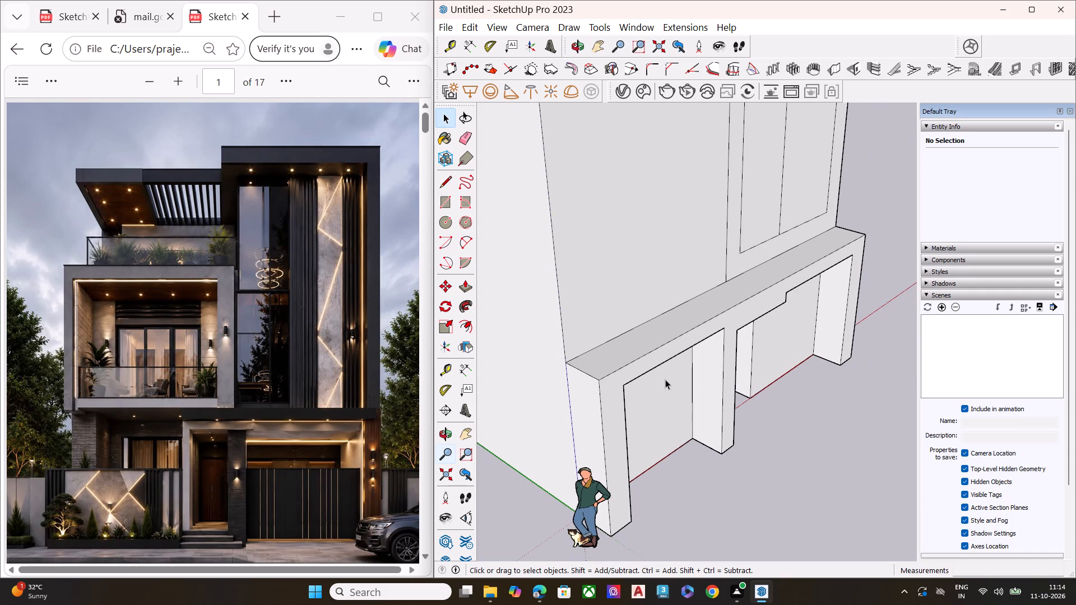
{"action": "middle_click_drag", "start_coordinate": [665, 379], "coordinate": [525, 390]}
{"action": "scroll", "coordinate": [738, 313], "scroll_direction": "down", "scroll_amount": 2}
{"action": "scroll", "coordinate": [741, 319], "scroll_direction": "up", "scroll_amount": 3}
{"action": "scroll", "coordinate": [743, 321], "scroll_direction": "down", "scroll_amount": 3}
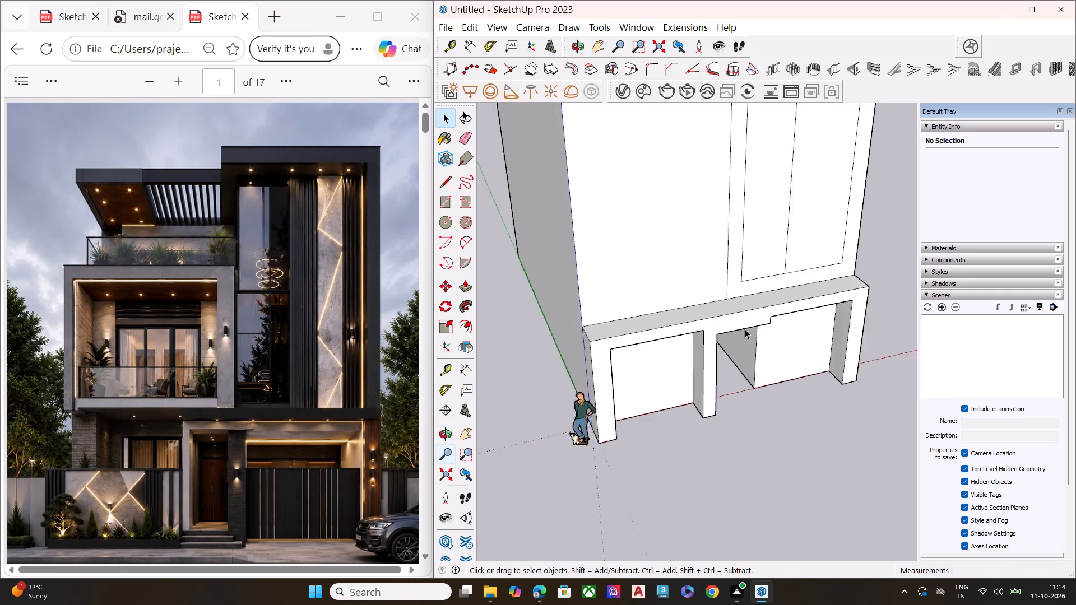
{"action": "scroll", "coordinate": [745, 329], "scroll_direction": "down", "scroll_amount": 4}
{"action": "middle_click_drag", "start_coordinate": [726, 342], "coordinate": [690, 302]}
{"action": "scroll", "coordinate": [654, 169], "scroll_direction": "up", "scroll_amount": 3}
{"action": "middle_click_drag", "start_coordinate": [707, 273], "coordinate": [672, 246]}
{"action": "scroll", "coordinate": [660, 246], "scroll_direction": "down", "scroll_amount": 1}
{"action": "scroll", "coordinate": [659, 246], "scroll_direction": "up", "scroll_amount": 1}
{"action": "scroll", "coordinate": [655, 250], "scroll_direction": "down", "scroll_amount": 3}
{"action": "scroll", "coordinate": [651, 255], "scroll_direction": "up", "scroll_amount": 2}
{"action": "scroll", "coordinate": [651, 255], "scroll_direction": "down", "scroll_amount": 1}
{"action": "middle_click", "coordinate": [709, 257]}
{"action": "scroll", "coordinate": [652, 312], "scroll_direction": "down", "scroll_amount": 2}
{"action": "scroll", "coordinate": [652, 313], "scroll_direction": "up", "scroll_amount": 1}
{"action": "scroll", "coordinate": [652, 313], "scroll_direction": "down", "scroll_amount": 4}
Draw a horizontal line about 12' 5" long across the upper facade, from the vertical dividing line to the building's outer edge.
{"action": "middle_click_drag", "start_coordinate": [679, 301], "coordinate": [657, 201]}
{"action": "scroll", "coordinate": [657, 200], "scroll_direction": "up", "scroll_amount": 6}
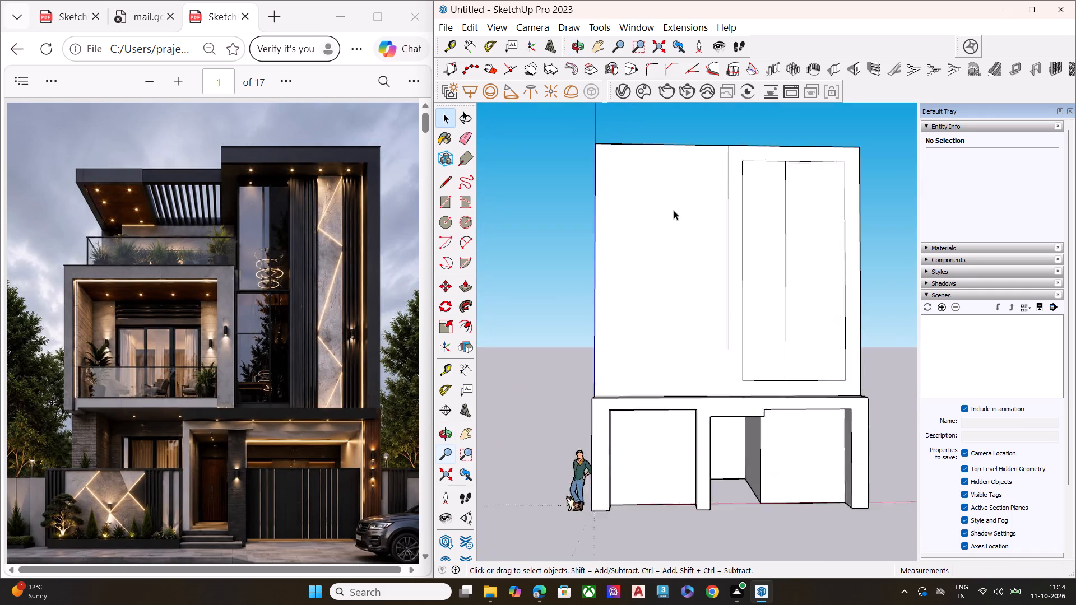
{"action": "scroll", "coordinate": [674, 210], "scroll_direction": "up", "scroll_amount": 1}
{"action": "scroll", "coordinate": [676, 279], "scroll_direction": "up", "scroll_amount": 1}
{"action": "key", "text": "l"}
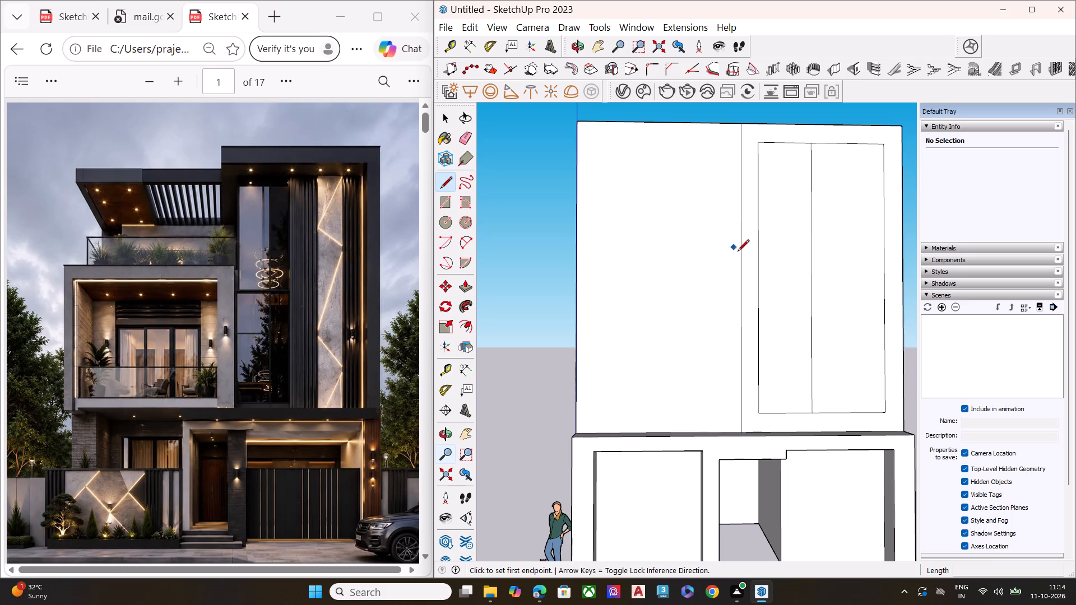
{"action": "left_click", "coordinate": [739, 266]}
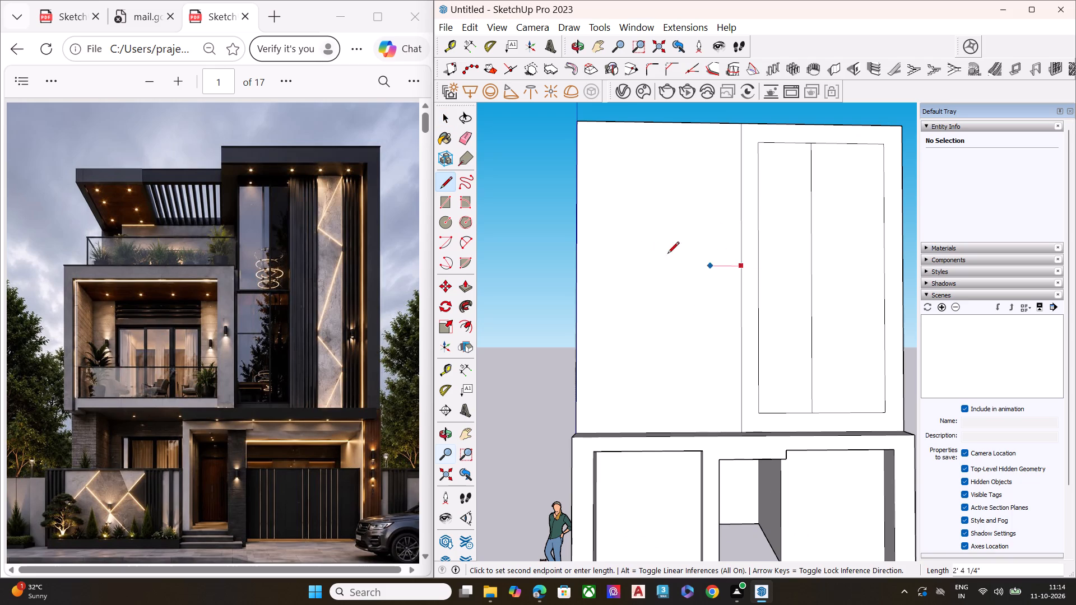
{"action": "left_click", "coordinate": [579, 267]}
{"action": "key", "text": "space"}
Offset the outline of the facade face below the new horizontal line inward by about 1'.
{"action": "left_click", "coordinate": [647, 313]}
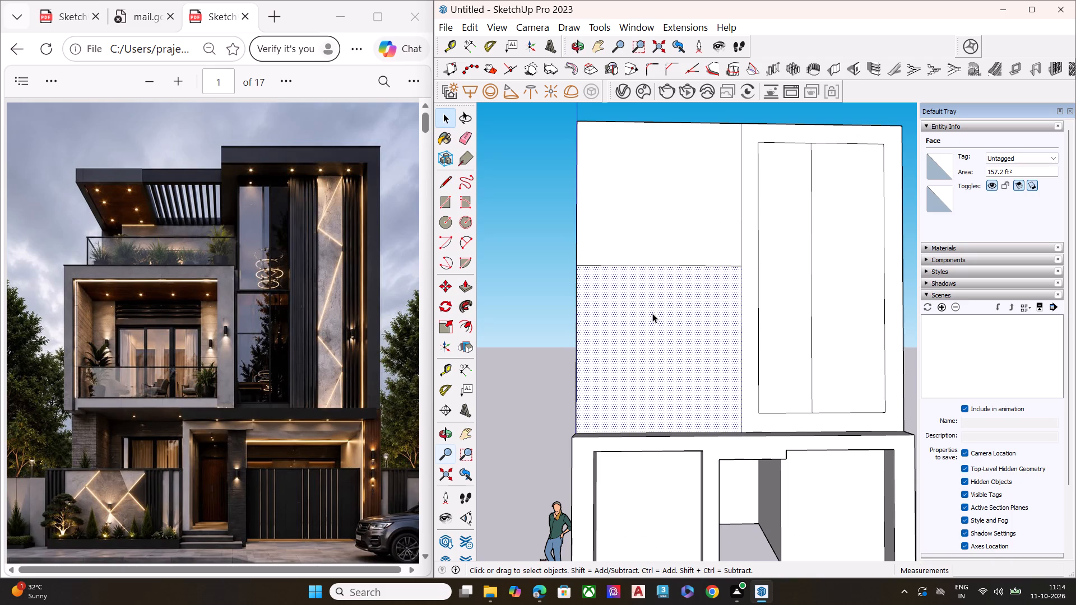
{"action": "key", "text": "f"}
{"action": "left_click", "coordinate": [653, 313]}
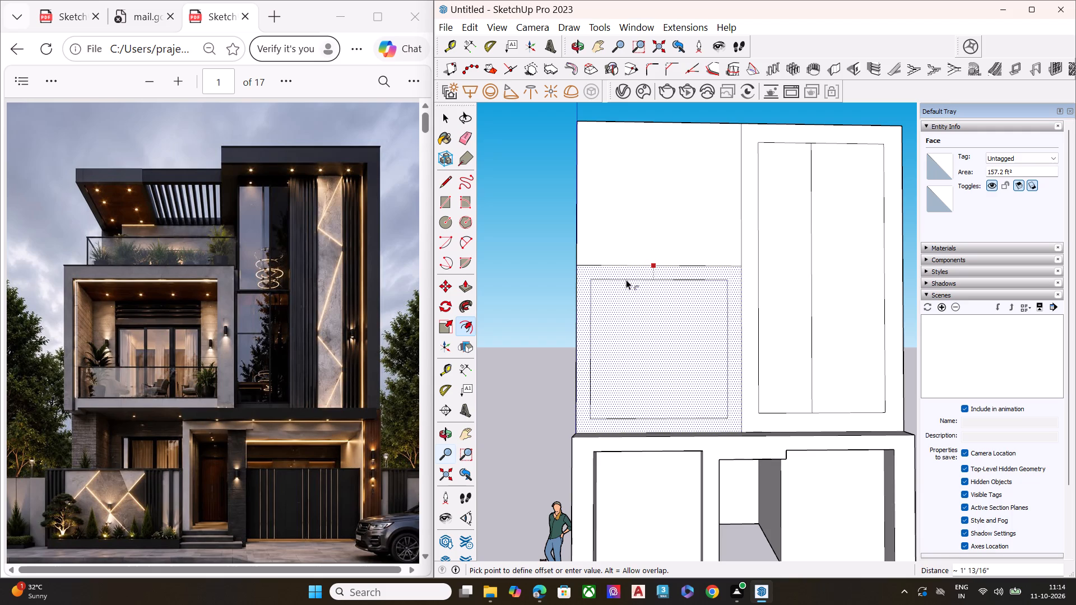
{"action": "left_click", "coordinate": [625, 279]}
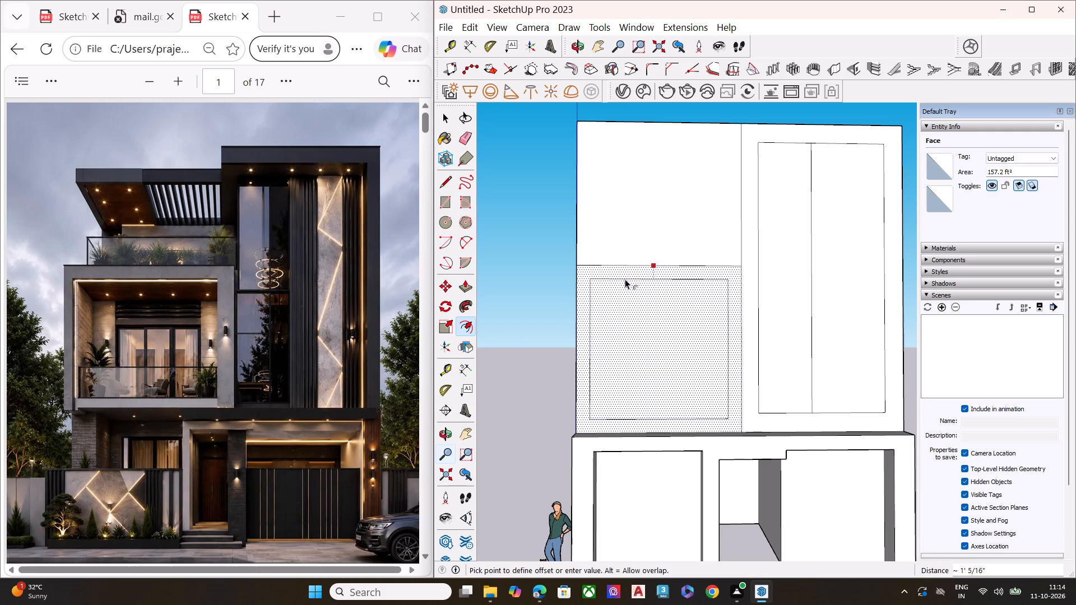
{"action": "key", "text": "space"}
Push the inner rectangle about 8' 1" into the building to form the balcony recess.
{"action": "left_click", "coordinate": [642, 321]}
{"action": "key", "text": "p"}
{"action": "left_click", "coordinate": [644, 322]}
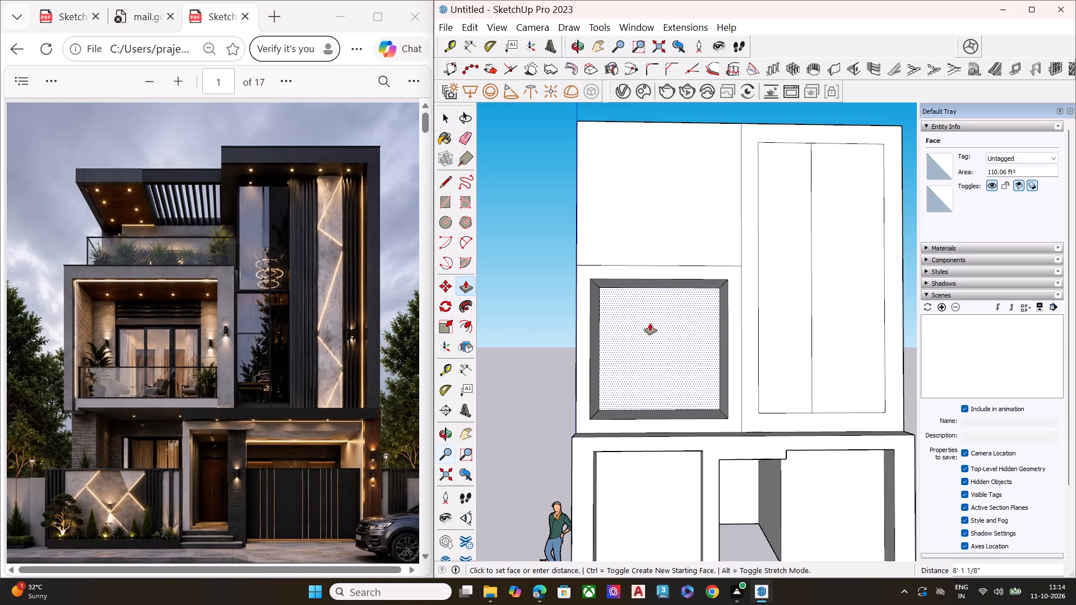
{"action": "left_click", "coordinate": [650, 323]}
{"action": "key", "text": "space"}
Offset the outline of the balcony recess's back face inward by about 1' 6".
{"action": "middle_click_drag", "start_coordinate": [718, 333], "coordinate": [838, 387]}
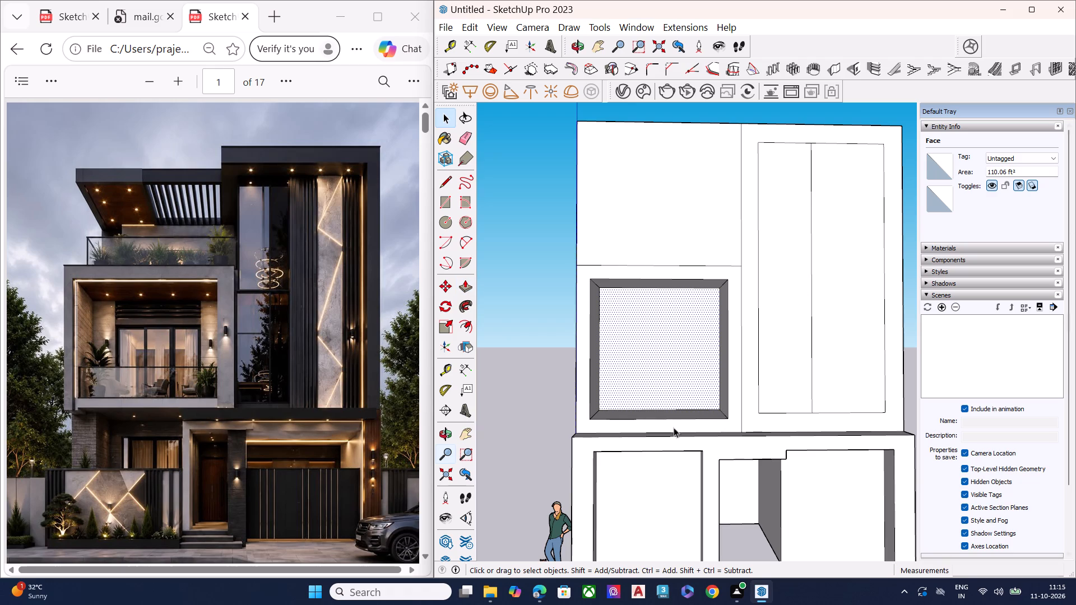
{"action": "middle_click_drag", "start_coordinate": [698, 406], "coordinate": [650, 427]}
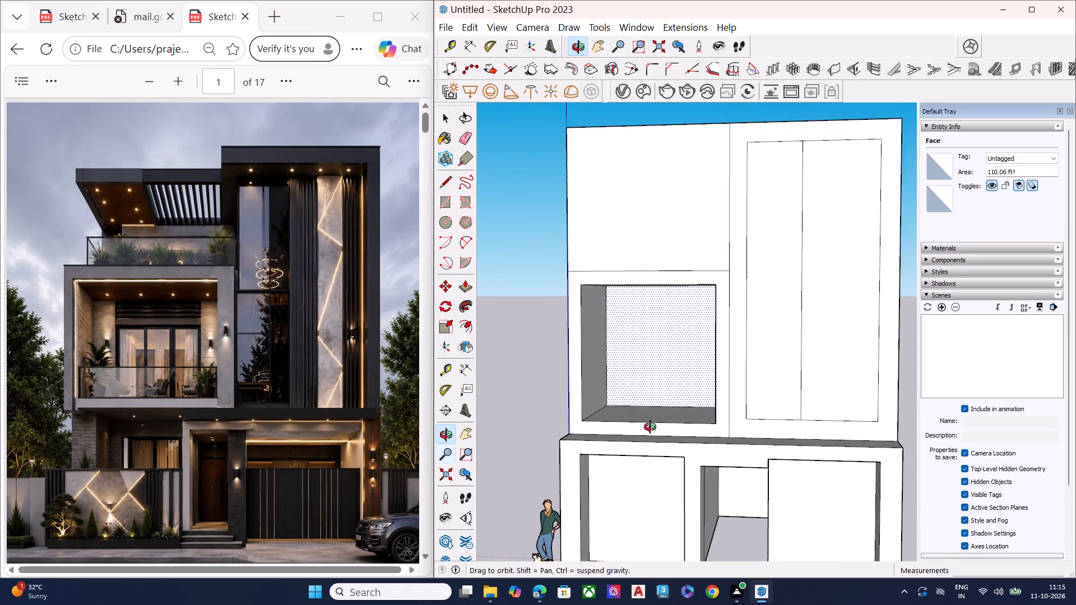
{"action": "middle_click_drag", "start_coordinate": [650, 427], "coordinate": [650, 384]}
{"action": "scroll", "coordinate": [620, 346], "scroll_direction": "up", "scroll_amount": 2}
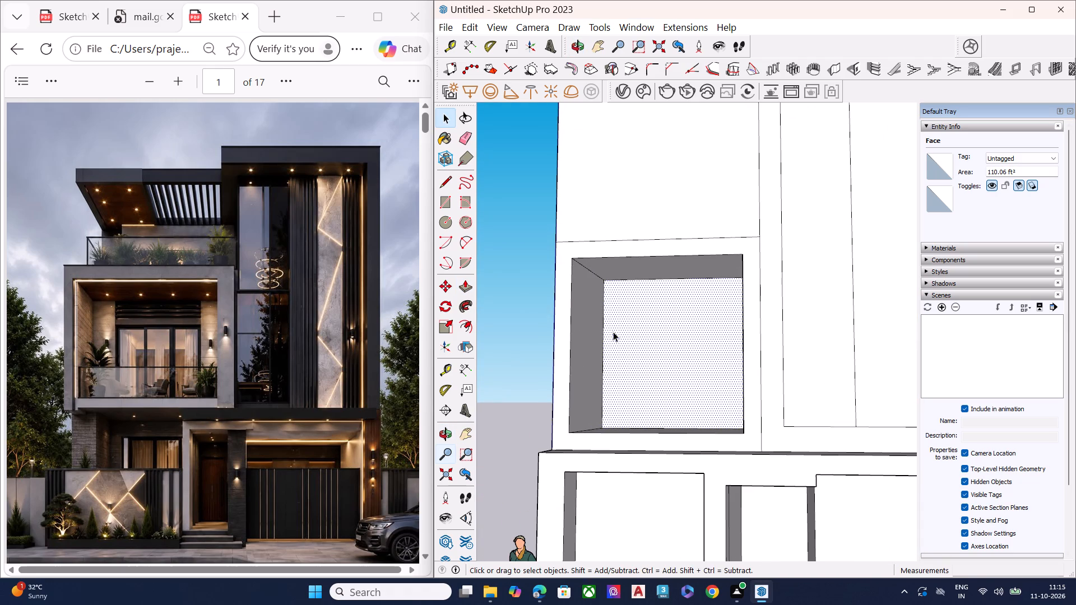
{"action": "scroll", "coordinate": [613, 332], "scroll_direction": "up", "scroll_amount": 1}
{"action": "middle_click_drag", "start_coordinate": [688, 361], "coordinate": [726, 375]}
{"action": "left_click", "coordinate": [717, 378]}
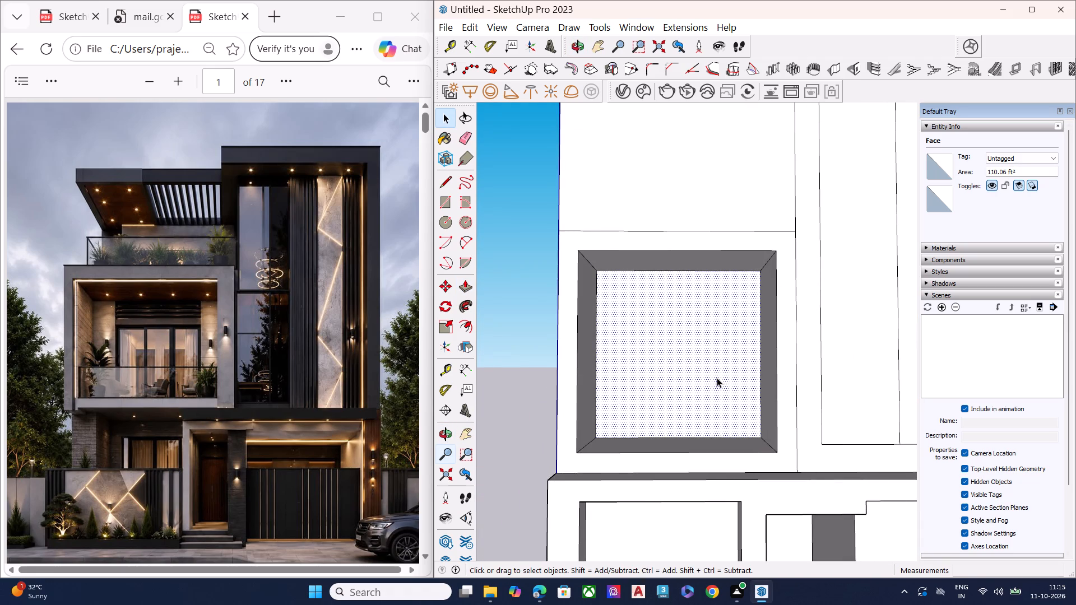
{"action": "key", "text": "f"}
{"action": "left_click", "coordinate": [717, 378]}
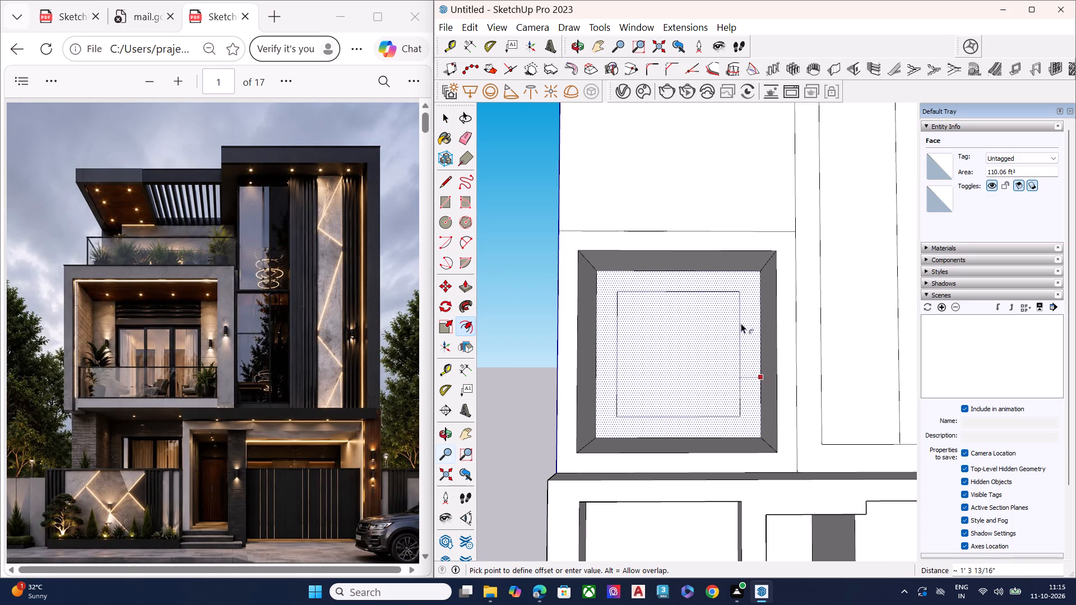
{"action": "left_click", "coordinate": [736, 326]}
{"action": "key", "text": "space"}
Move the offset rectangle's top edge up to the recess ceiling and its bottom edge down to the recess floor.
{"action": "left_click", "coordinate": [708, 302]}
{"action": "left_click", "coordinate": [709, 296]}
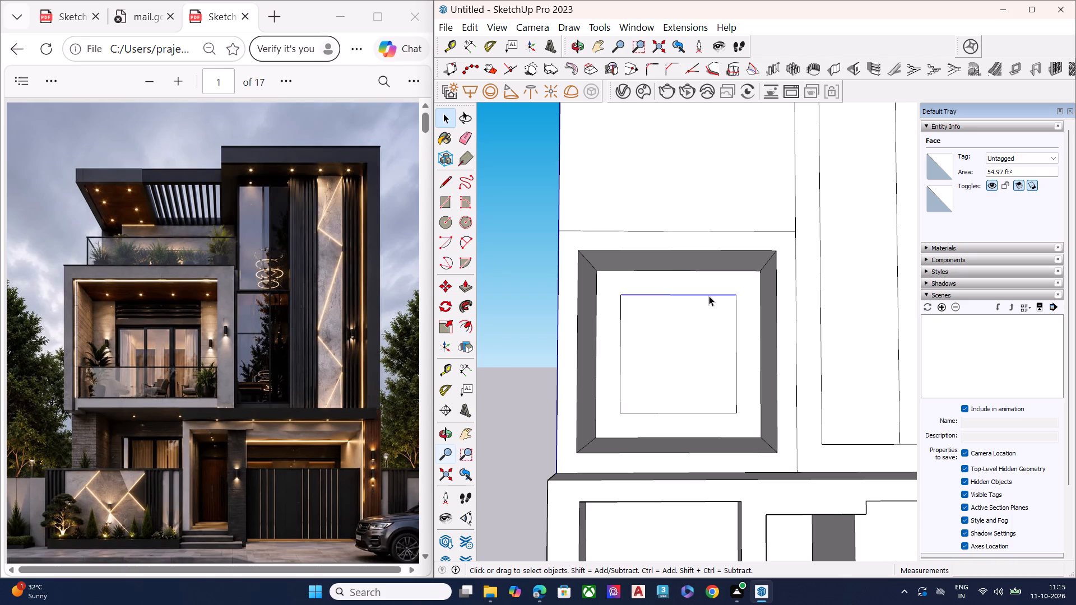
{"action": "key", "text": "m"}
{"action": "left_click", "coordinate": [681, 295]}
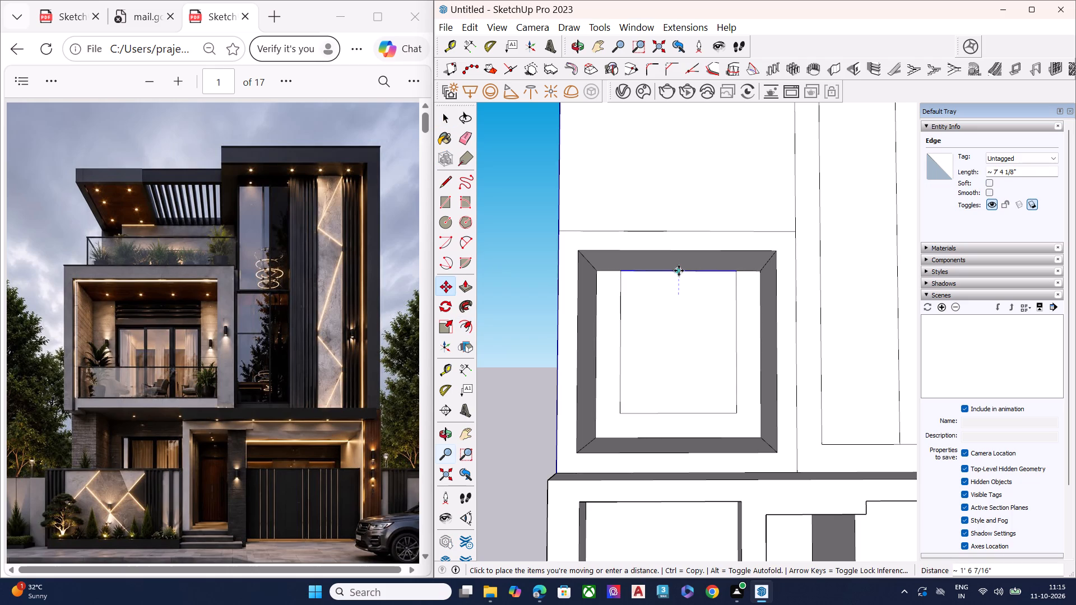
{"action": "left_click", "coordinate": [676, 269]}
{"action": "key", "text": "space"}
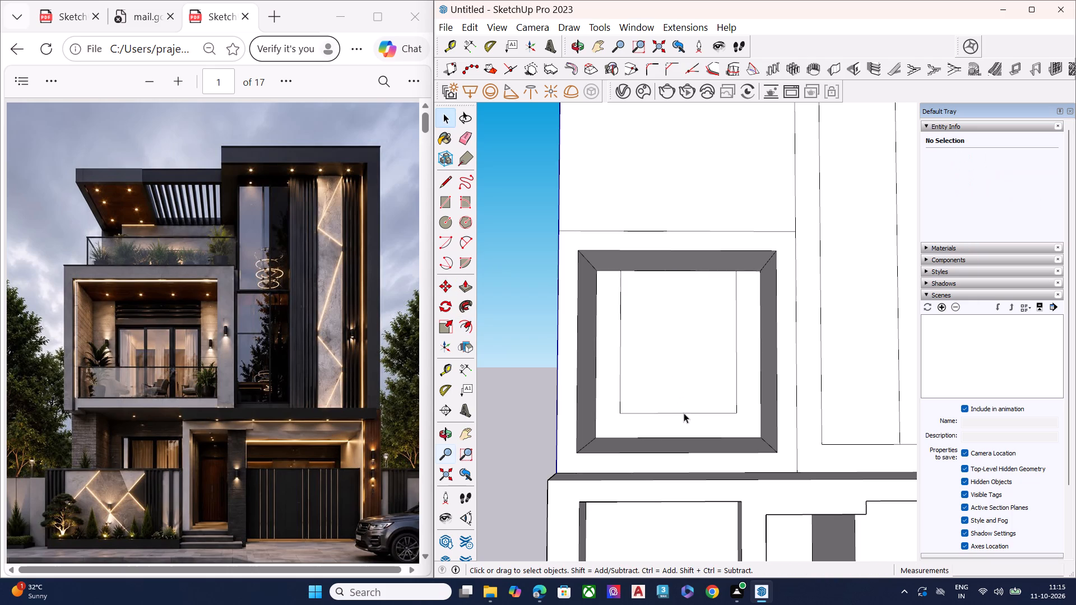
{"action": "left_click", "coordinate": [684, 413]}
{"action": "key", "text": "m"}
{"action": "left_click", "coordinate": [676, 413]}
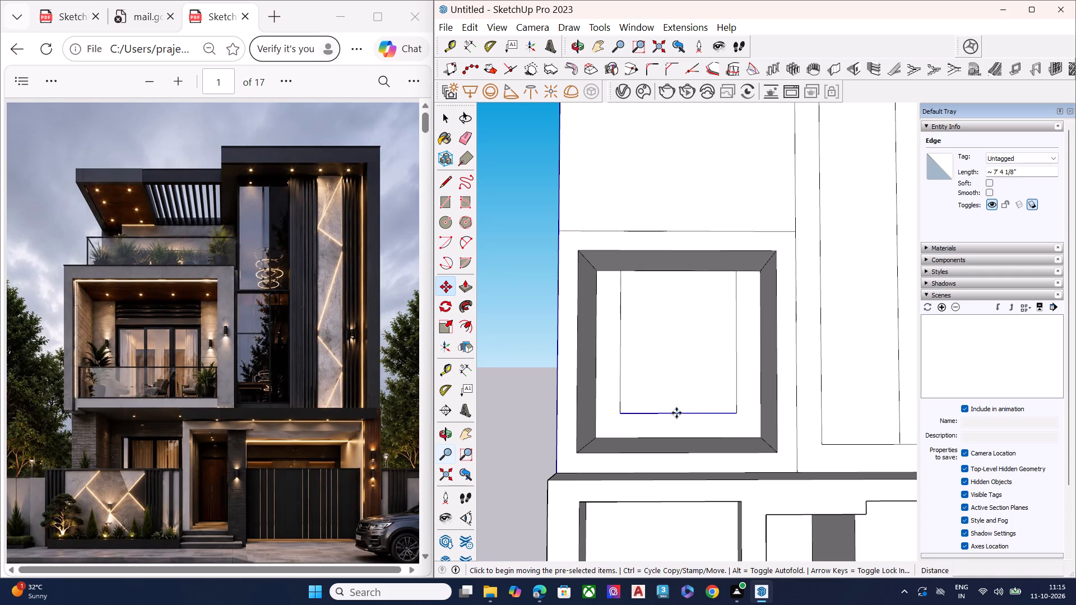
{"action": "left_click", "coordinate": [675, 440]}
{"action": "key", "text": "space"}
Examine the balcony recess and compare it with the balcony and whole facade in the reference image.
{"action": "scroll", "coordinate": [683, 356], "scroll_direction": "down", "scroll_amount": 2}
{"action": "middle_click_drag", "start_coordinate": [708, 356], "coordinate": [723, 376]}
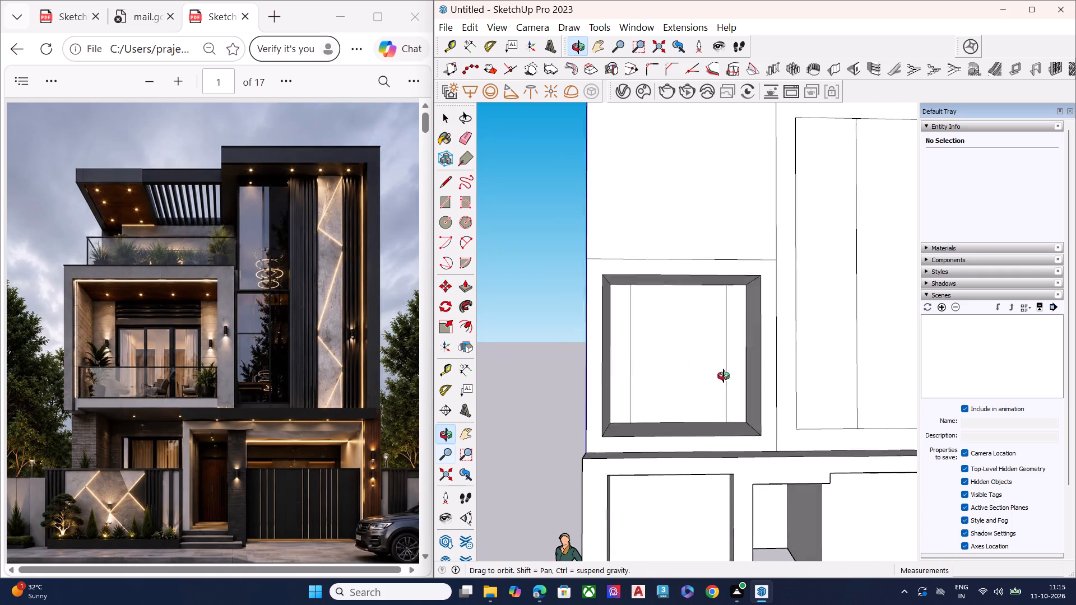
{"action": "middle_click_drag", "start_coordinate": [723, 376], "coordinate": [697, 397]}
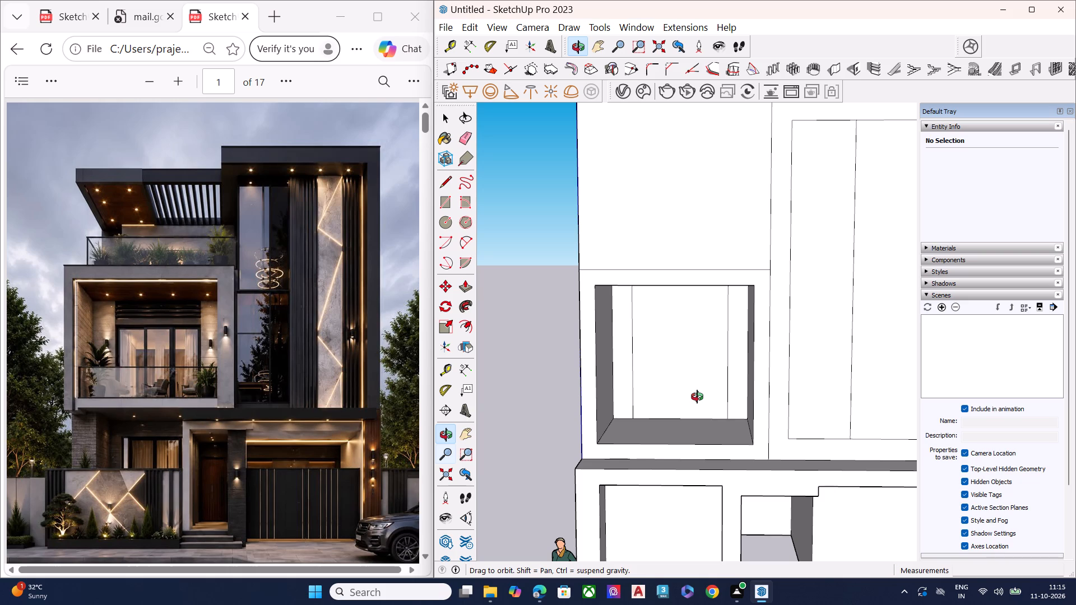
{"action": "middle_click_drag", "start_coordinate": [697, 397], "coordinate": [704, 367]}
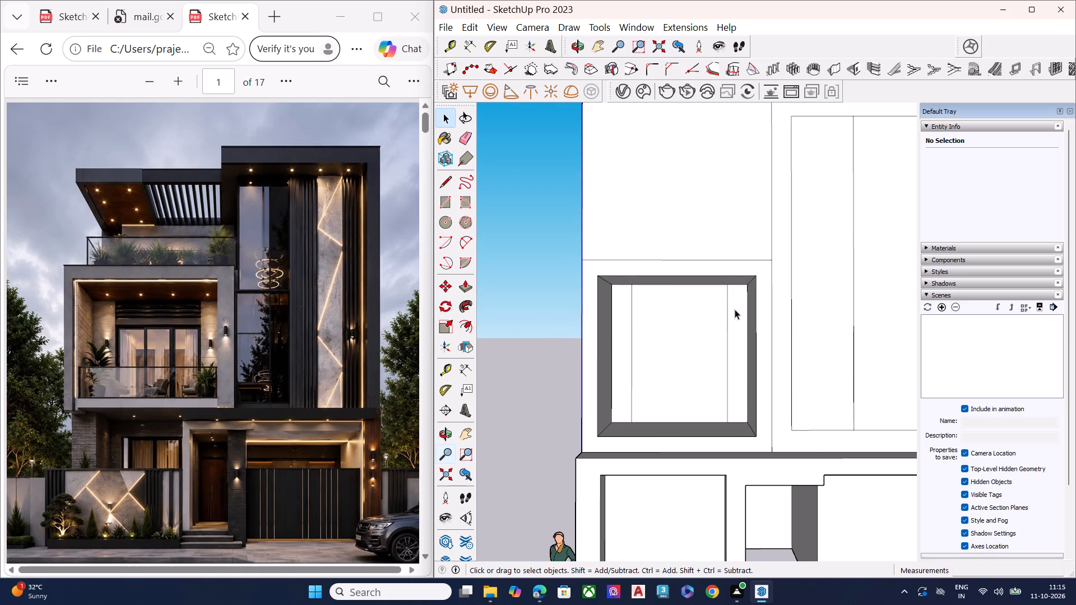
{"action": "scroll", "coordinate": [158, 321], "scroll_direction": "down", "scroll_amount": 1}
{"action": "scroll", "coordinate": [155, 322], "scroll_direction": "up", "scroll_amount": 6}
{"action": "triple_click", "coordinate": [183, 79]}
{"action": "double_click", "coordinate": [183, 79]}
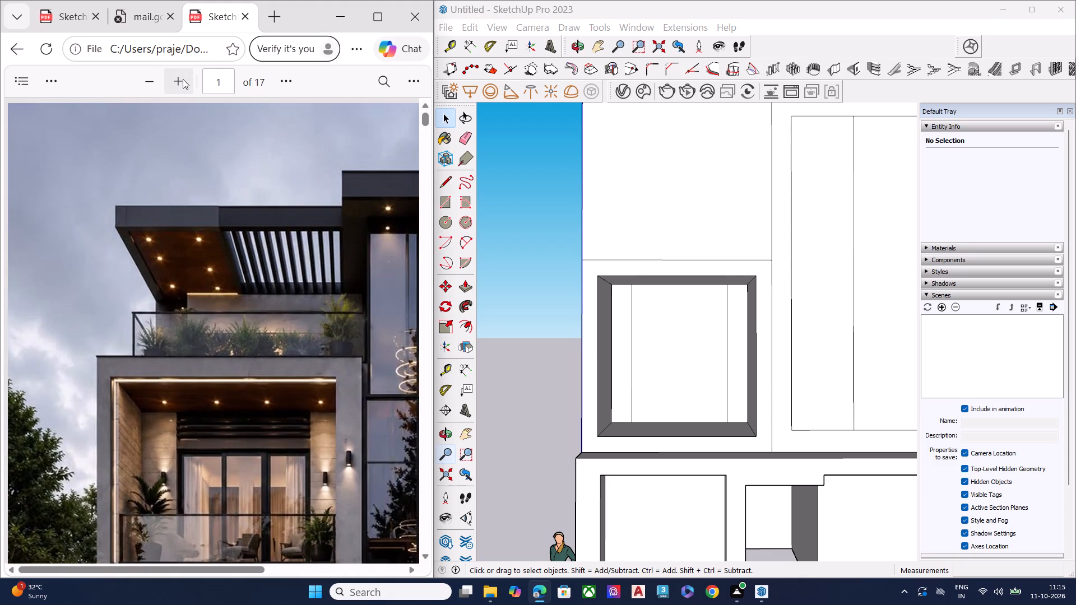
{"action": "triple_click", "coordinate": [152, 81]}
{"action": "left_click", "coordinate": [152, 81]}
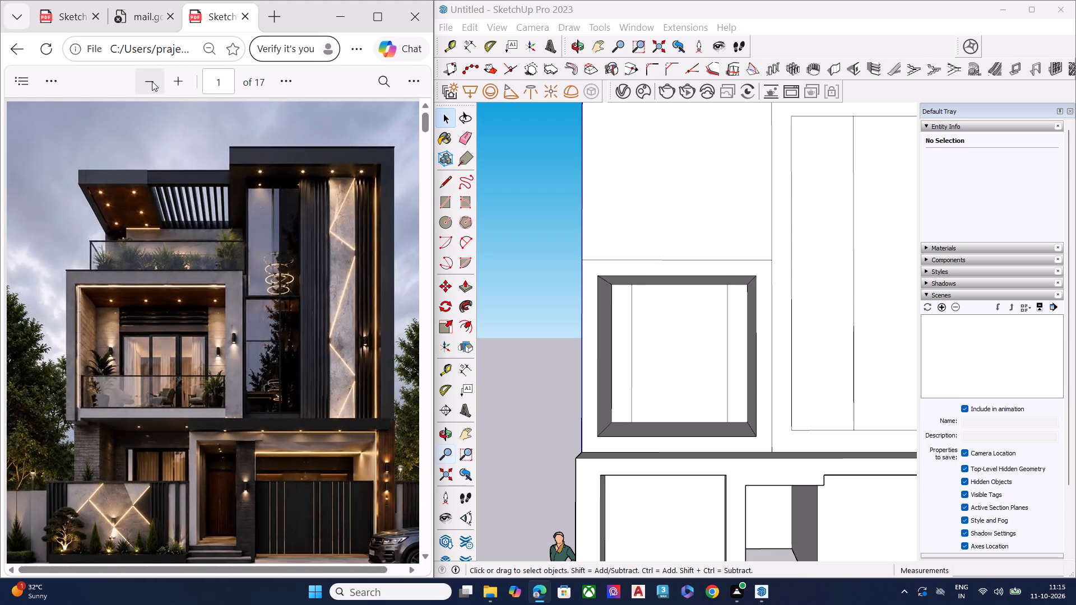
{"action": "left_click", "coordinate": [152, 81]}
Delete the vertical line dividing the tall rectangular panel beside the balcony recess.
{"action": "middle_click_drag", "start_coordinate": [703, 361], "coordinate": [703, 407]}
{"action": "scroll", "coordinate": [703, 361], "scroll_direction": "up", "scroll_amount": 1}
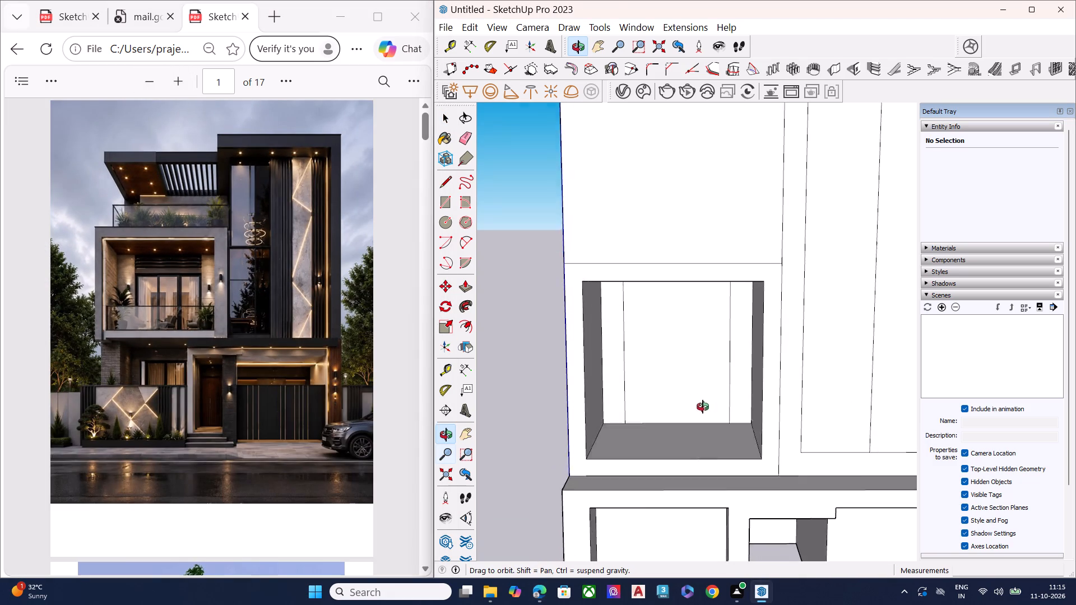
{"action": "middle_click_drag", "start_coordinate": [703, 407], "coordinate": [692, 470]}
{"action": "scroll", "coordinate": [624, 378], "scroll_direction": "down", "scroll_amount": 6}
{"action": "scroll", "coordinate": [644, 379], "scroll_direction": "up", "scroll_amount": 1}
{"action": "scroll", "coordinate": [655, 379], "scroll_direction": "down", "scroll_amount": 1}
{"action": "middle_click_drag", "start_coordinate": [726, 366], "coordinate": [726, 324]}
{"action": "scroll", "coordinate": [751, 290], "scroll_direction": "up", "scroll_amount": 7}
{"action": "left_click", "coordinate": [762, 273]}
{"action": "key", "text": "Delete"}
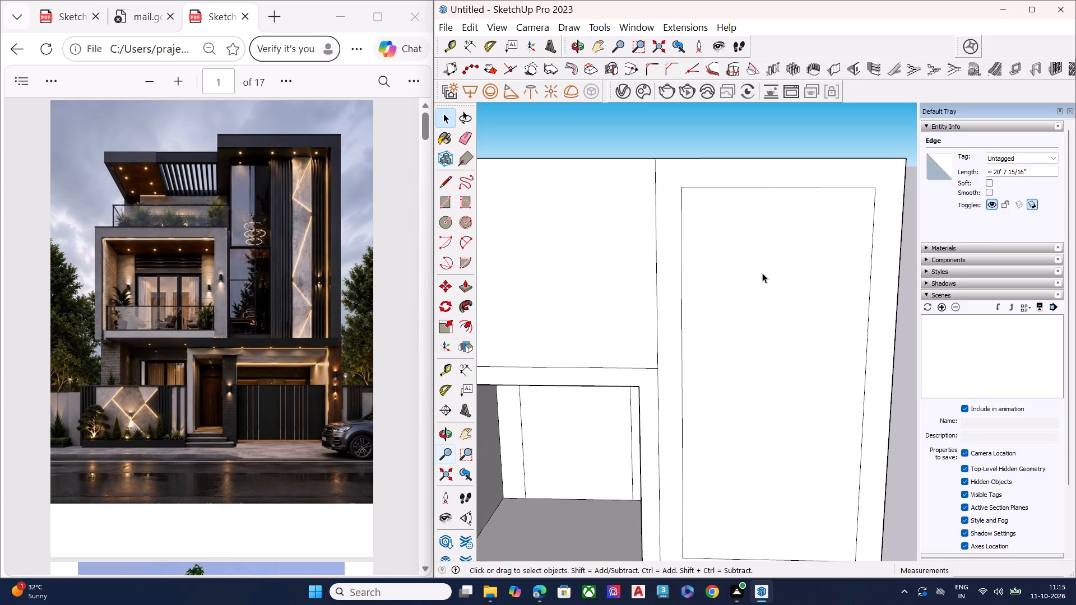
Delete the top, side and bottom edges of the tall panel's rectangular outline, leaving that facade section plain.
{"action": "left_click", "coordinate": [680, 249]}
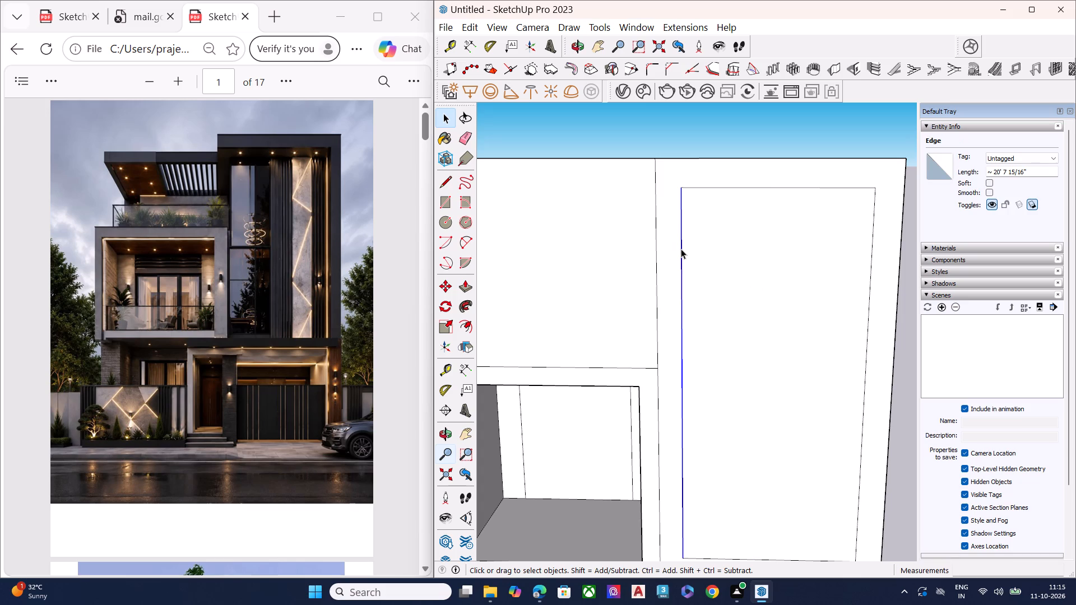
{"action": "left_click", "coordinate": [739, 187]}
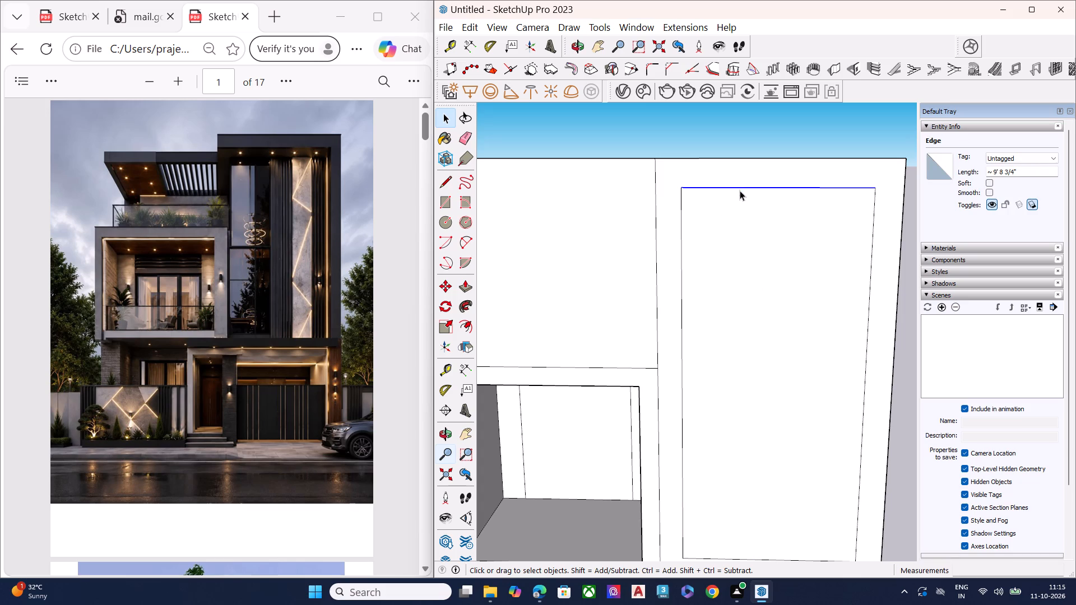
{"action": "key", "text": "Delete"}
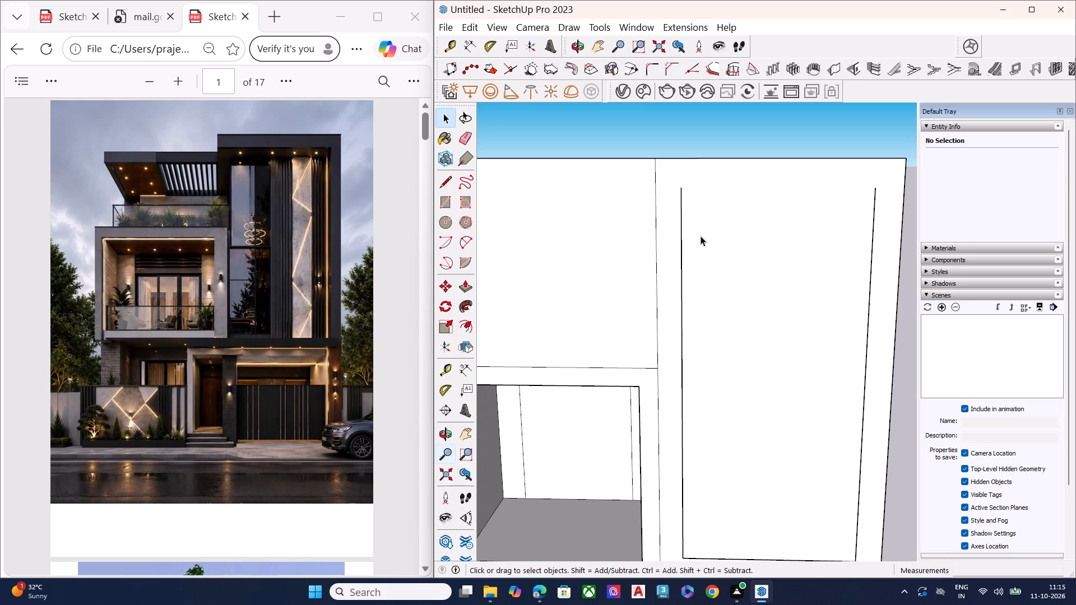
{"action": "left_click", "coordinate": [680, 230]}
{"action": "key", "text": "Delete"}
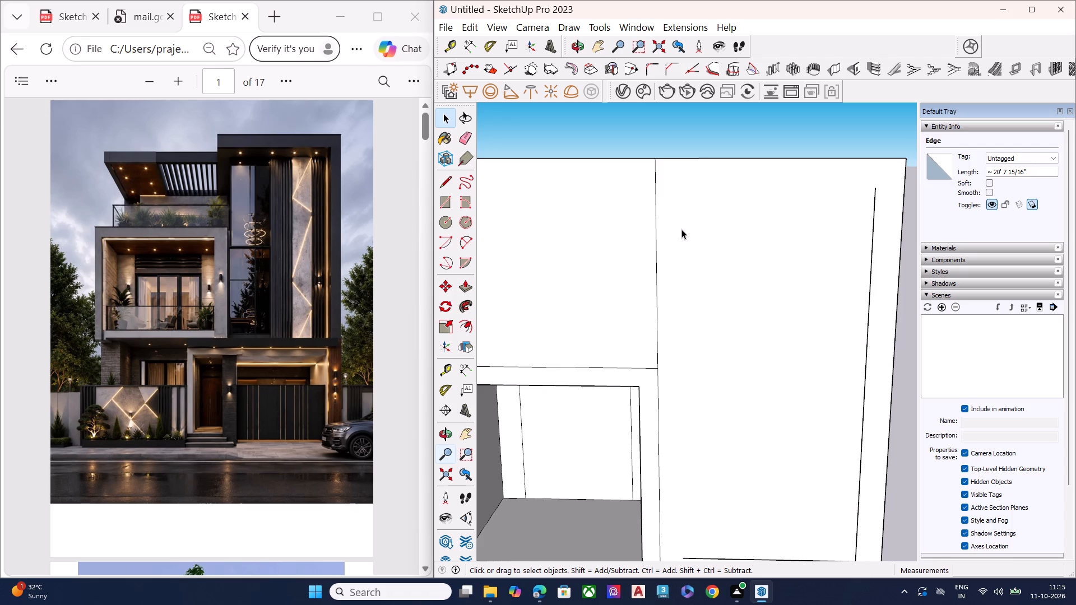
{"action": "left_click", "coordinate": [874, 235]}
{"action": "key", "text": "Delete"}
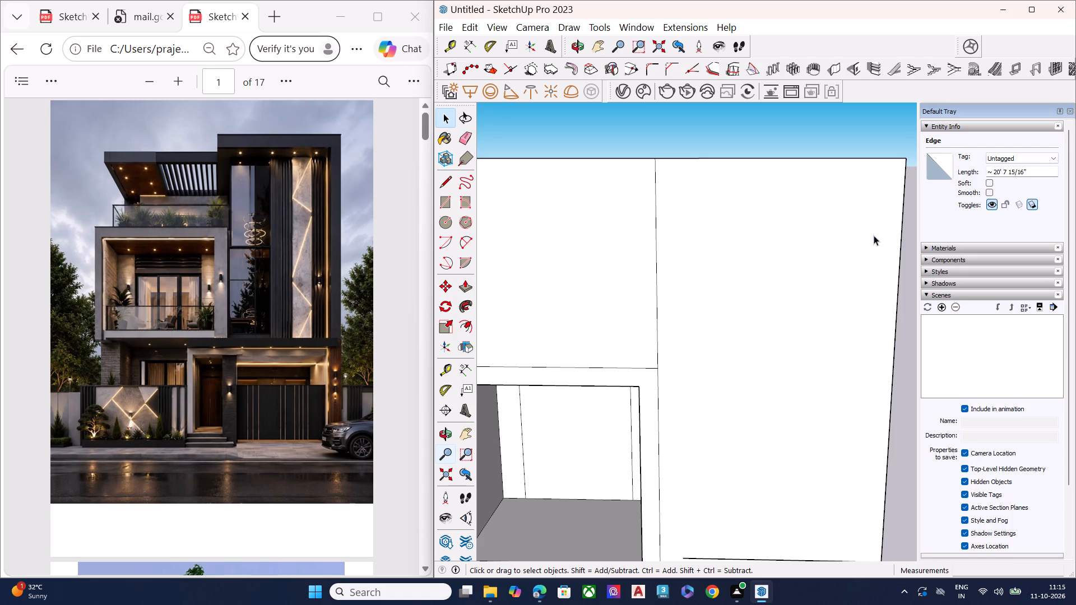
{"action": "scroll", "coordinate": [865, 235], "scroll_direction": "down", "scroll_amount": 2}
{"action": "scroll", "coordinate": [864, 235], "scroll_direction": "up", "scroll_amount": 1}
{"action": "scroll", "coordinate": [862, 238], "scroll_direction": "down", "scroll_amount": 3}
{"action": "left_click", "coordinate": [798, 469]}
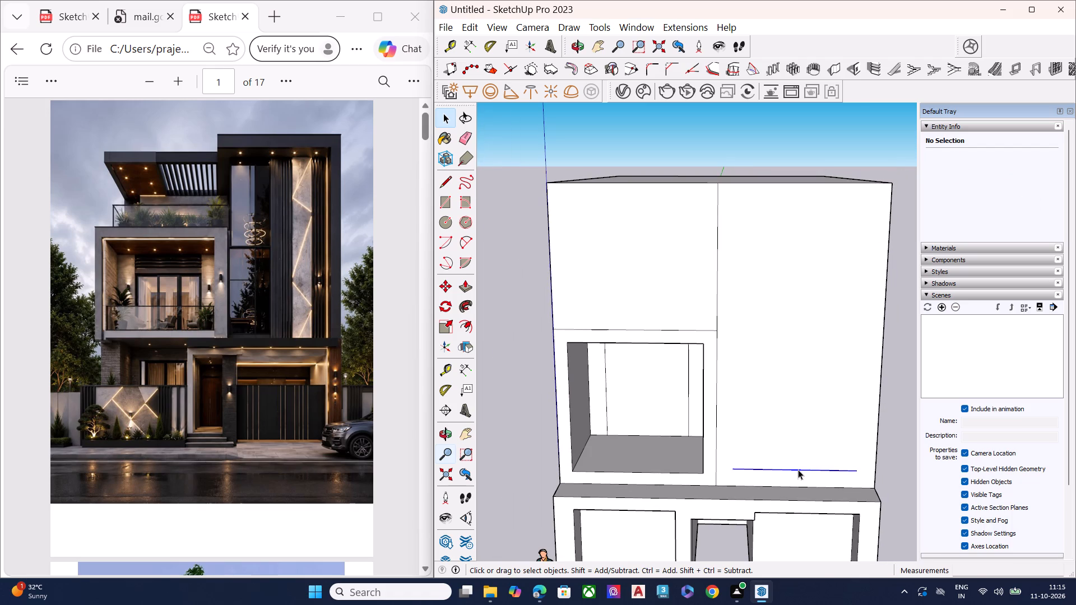
{"action": "key", "text": "Delete"}
Push the building's roof face down by about 2' 1".
{"action": "middle_click_drag", "start_coordinate": [787, 183], "coordinate": [762, 330]}
{"action": "scroll", "coordinate": [762, 325], "scroll_direction": "up", "scroll_amount": 1}
{"action": "left_click", "coordinate": [753, 226]}
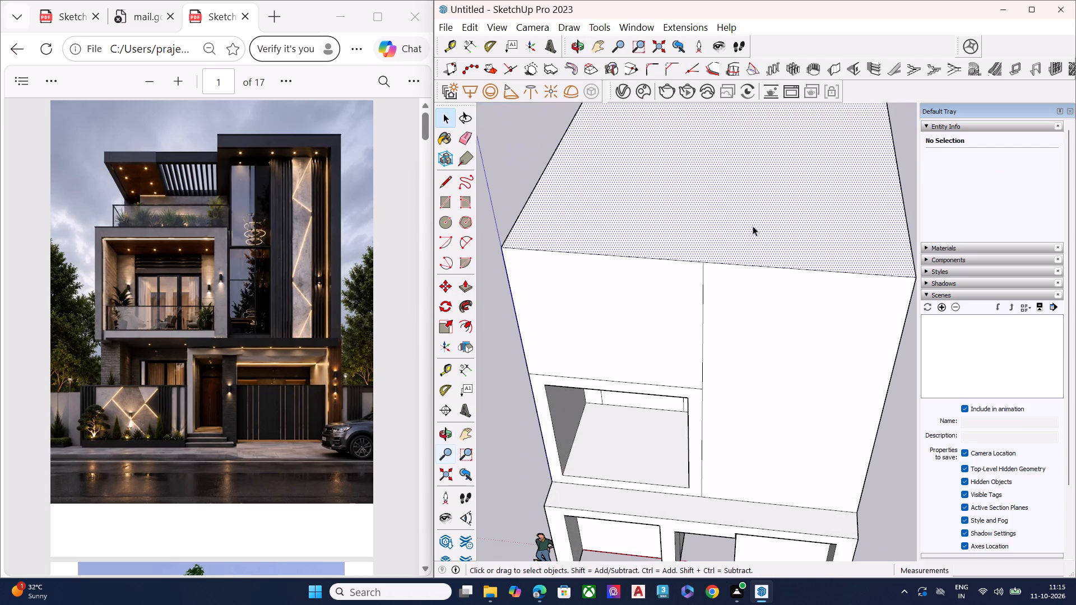
{"action": "key", "text": "p"}
{"action": "left_click", "coordinate": [753, 226]}
{"action": "left_click", "coordinate": [754, 253]}
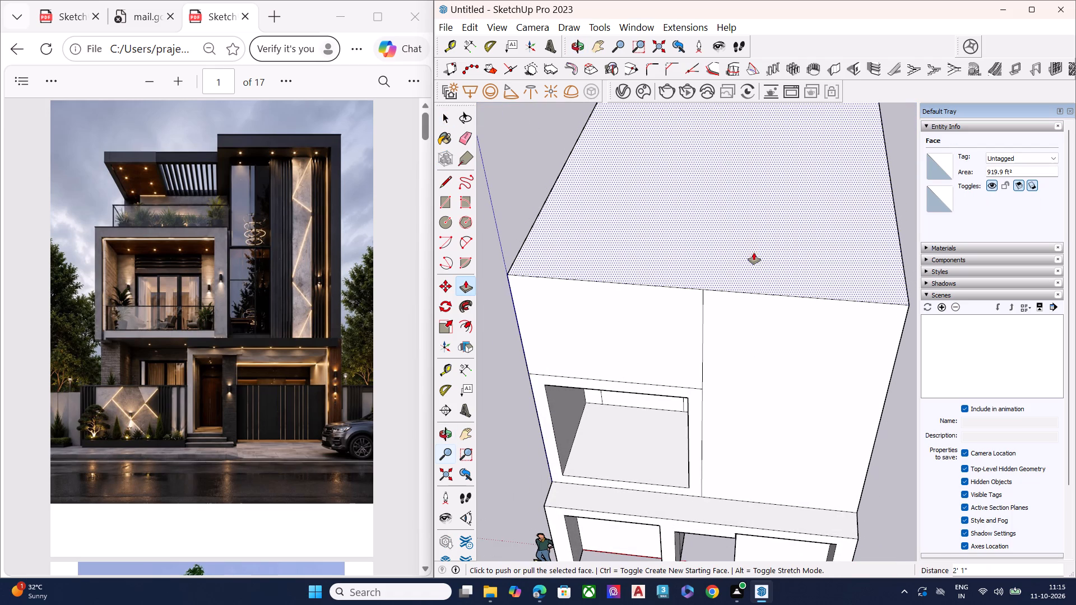
{"action": "key", "text": "space"}
Examine the building's upper facade, roof and balcony recess from the front and from above.
{"action": "middle_click_drag", "start_coordinate": [791, 311], "coordinate": [825, 139]}
{"action": "scroll", "coordinate": [795, 127], "scroll_direction": "down", "scroll_amount": 3}
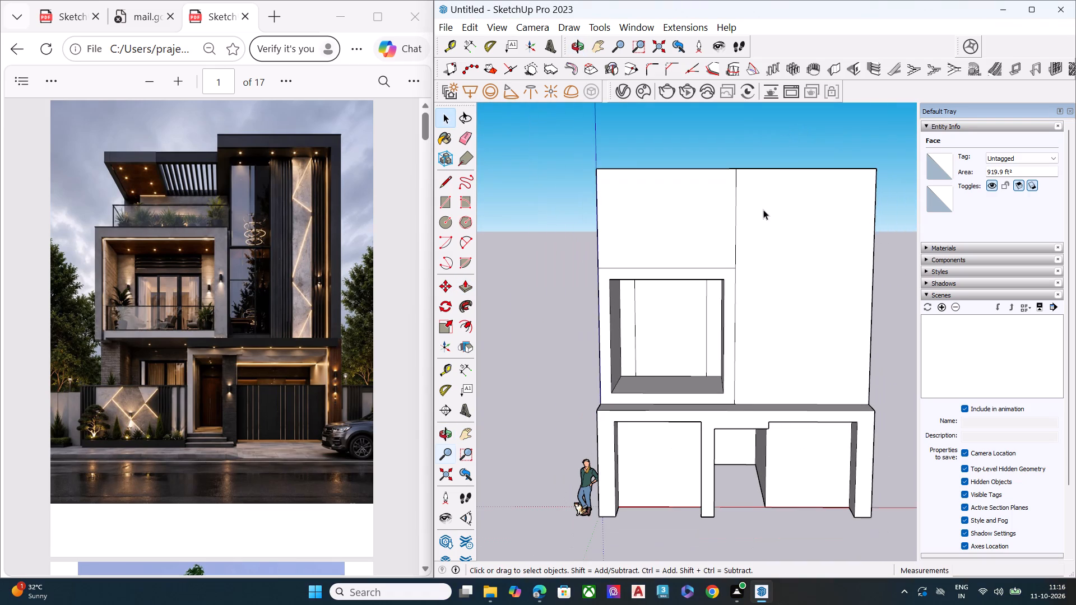
{"action": "middle_click_drag", "start_coordinate": [763, 210], "coordinate": [748, 198]}
{"action": "scroll", "coordinate": [764, 192], "scroll_direction": "up", "scroll_amount": 4}
{"action": "scroll", "coordinate": [718, 187], "scroll_direction": "up", "scroll_amount": 1}
{"action": "middle_click_drag", "start_coordinate": [718, 187], "coordinate": [721, 240]}
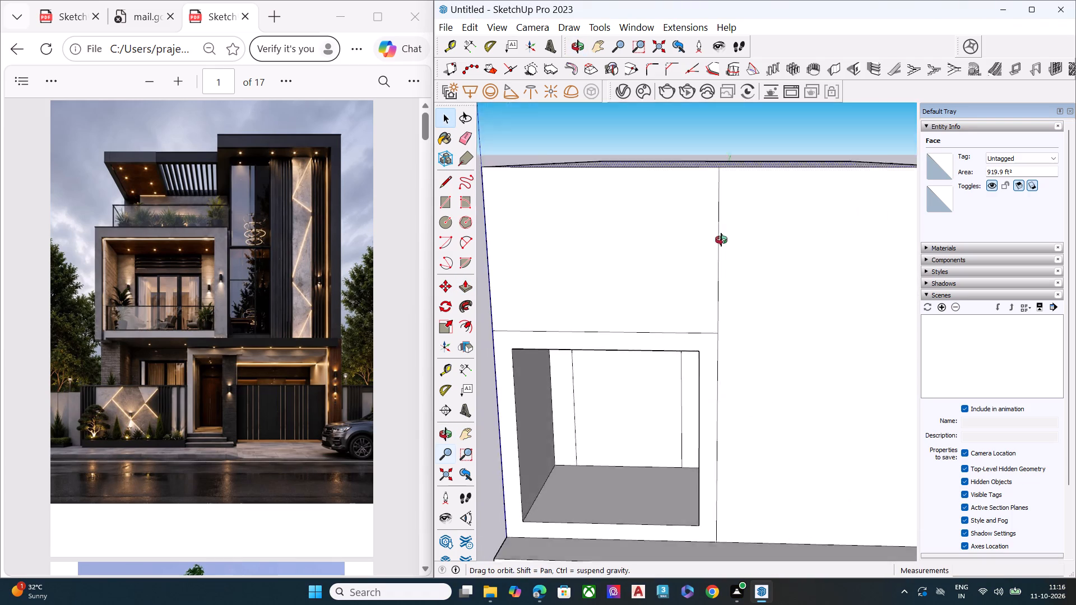
{"action": "middle_click_drag", "start_coordinate": [721, 240], "coordinate": [717, 267]}
{"action": "scroll", "coordinate": [721, 232], "scroll_direction": "down", "scroll_amount": 5}
{"action": "key", "text": "space"}
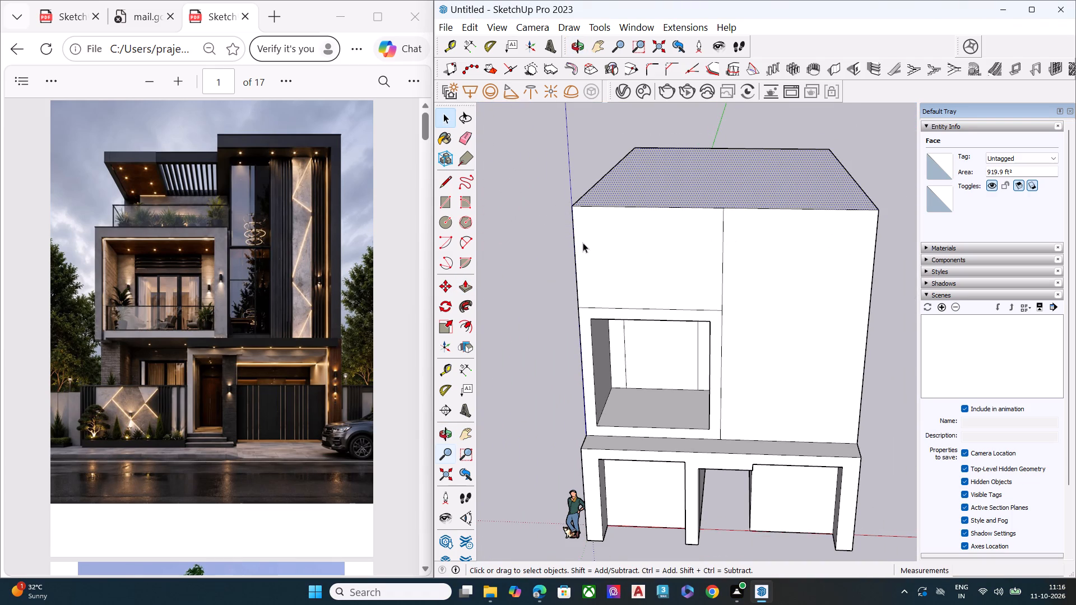
Draw a line about 36' 11" long across the roof, from the facade's vertical division to the rear edge.
{"action": "key", "text": "l"}
{"action": "left_click", "coordinate": [725, 206]}
{"action": "middle_click_drag", "start_coordinate": [733, 155], "coordinate": [730, 192]}
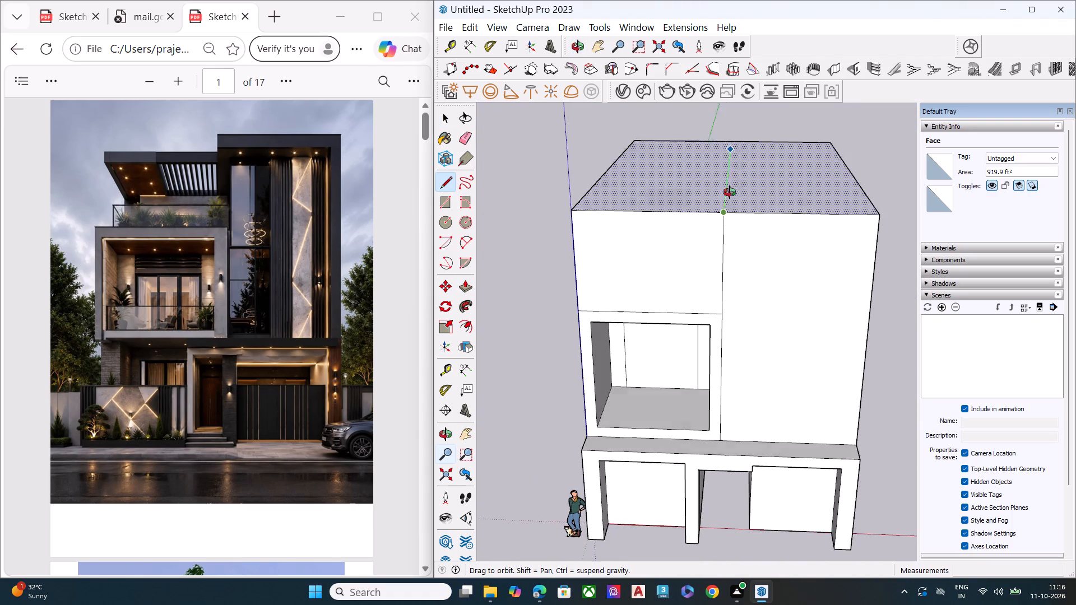
{"action": "middle_click_drag", "start_coordinate": [730, 192], "coordinate": [719, 244]}
{"action": "scroll", "coordinate": [729, 170], "scroll_direction": "down", "scroll_amount": 9}
{"action": "left_click", "coordinate": [735, 132]}
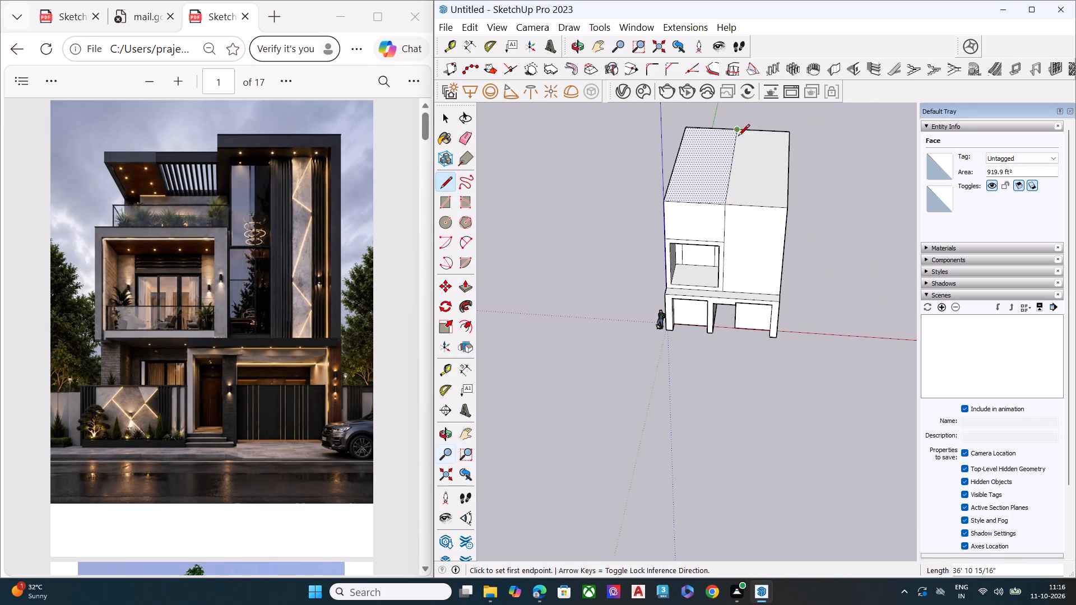
{"action": "key", "text": "space"}
{"action": "middle_click_drag", "start_coordinate": [746, 177], "coordinate": [775, 113]}
{"action": "left_click", "coordinate": [814, 210]}
Pull up the roof half beside the balcony section so it forms a taller tower.
{"action": "middle_click_drag", "start_coordinate": [808, 237], "coordinate": [788, 189]}
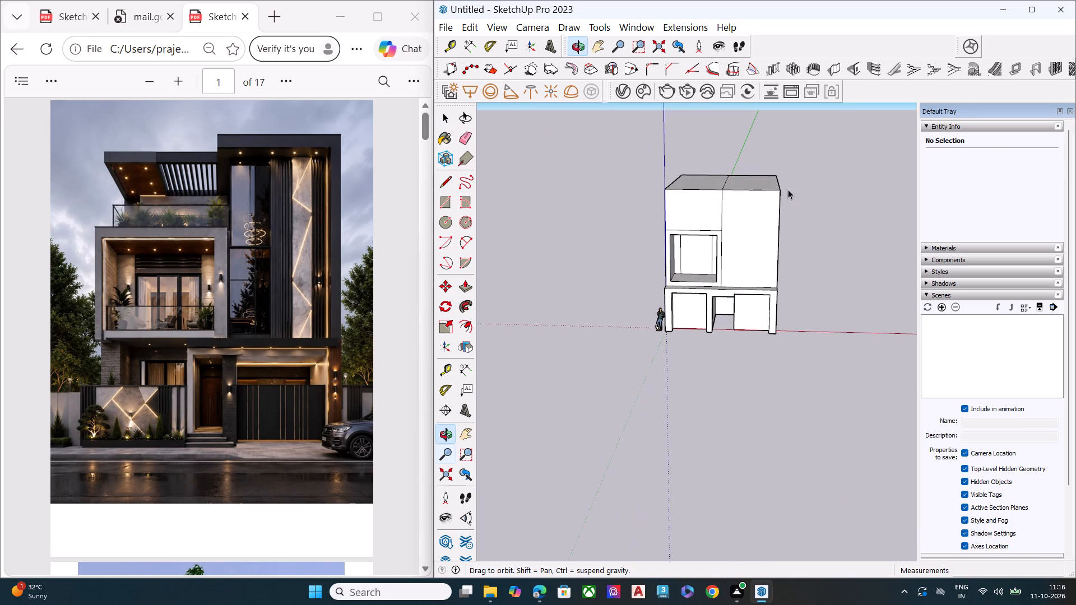
{"action": "scroll", "coordinate": [773, 174], "scroll_direction": "up", "scroll_amount": 5}
{"action": "left_click", "coordinate": [753, 182]}
{"action": "middle_click_drag", "start_coordinate": [754, 192], "coordinate": [754, 218]}
{"action": "key", "text": "p"}
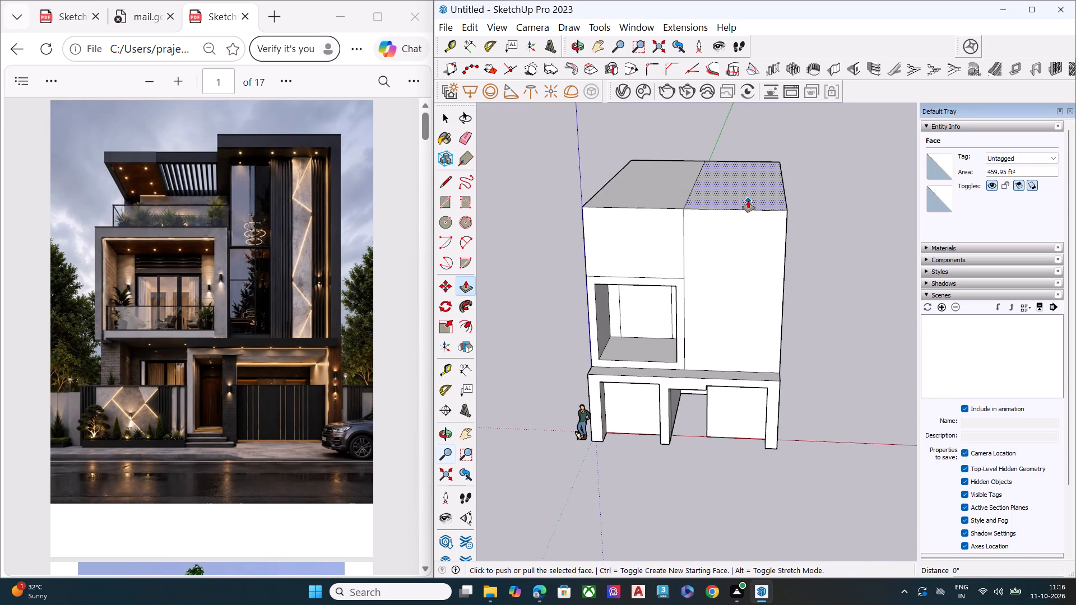
{"action": "left_click", "coordinate": [748, 201]}
{"action": "left_click", "coordinate": [749, 176]}
{"action": "key", "text": "space"}
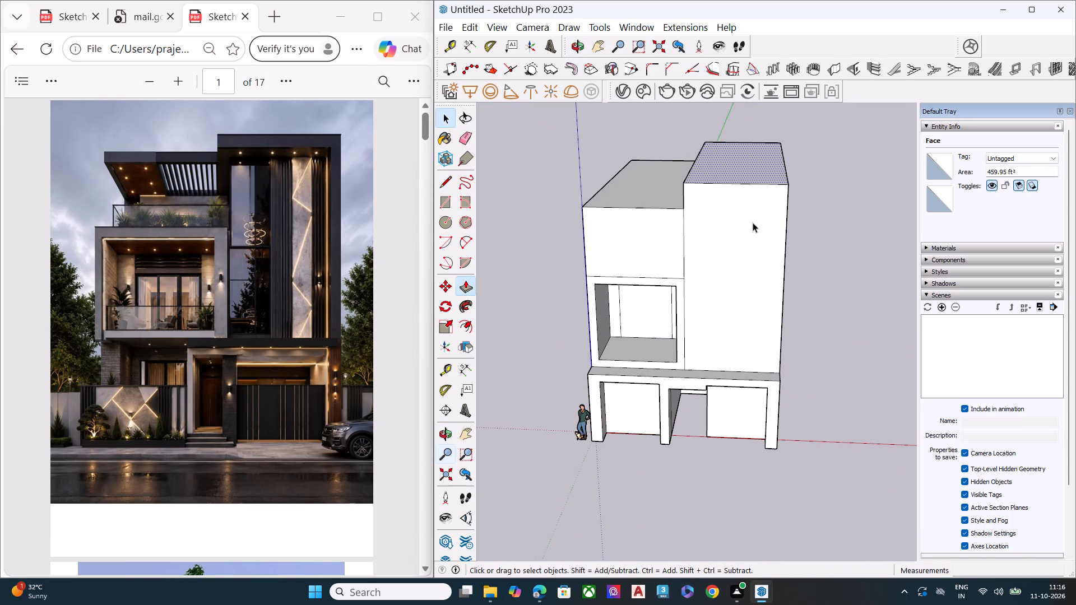
Draw a horizontal line across the facade section above the balcony, just below its roof edge, ending at the tower.
{"action": "middle_click_drag", "start_coordinate": [744, 220], "coordinate": [780, 130]}
{"action": "scroll", "coordinate": [744, 203], "scroll_direction": "up", "scroll_amount": 2}
{"action": "scroll", "coordinate": [740, 205], "scroll_direction": "down", "scroll_amount": 1}
{"action": "scroll", "coordinate": [738, 206], "scroll_direction": "up", "scroll_amount": 2}
{"action": "scroll", "coordinate": [593, 224], "scroll_direction": "up", "scroll_amount": 2}
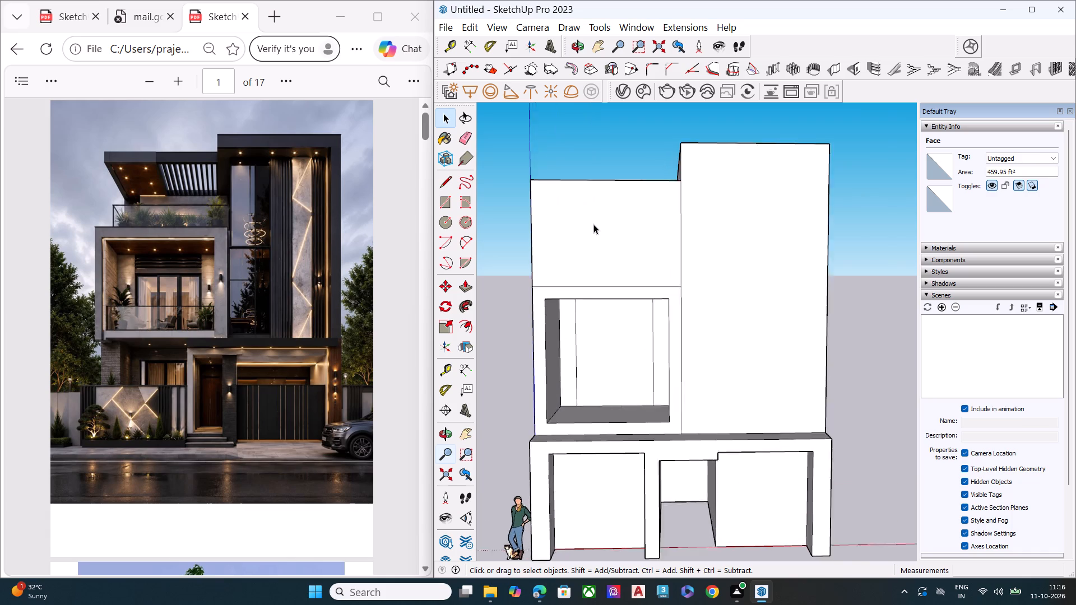
{"action": "scroll", "coordinate": [593, 224], "scroll_direction": "up", "scroll_amount": 1}
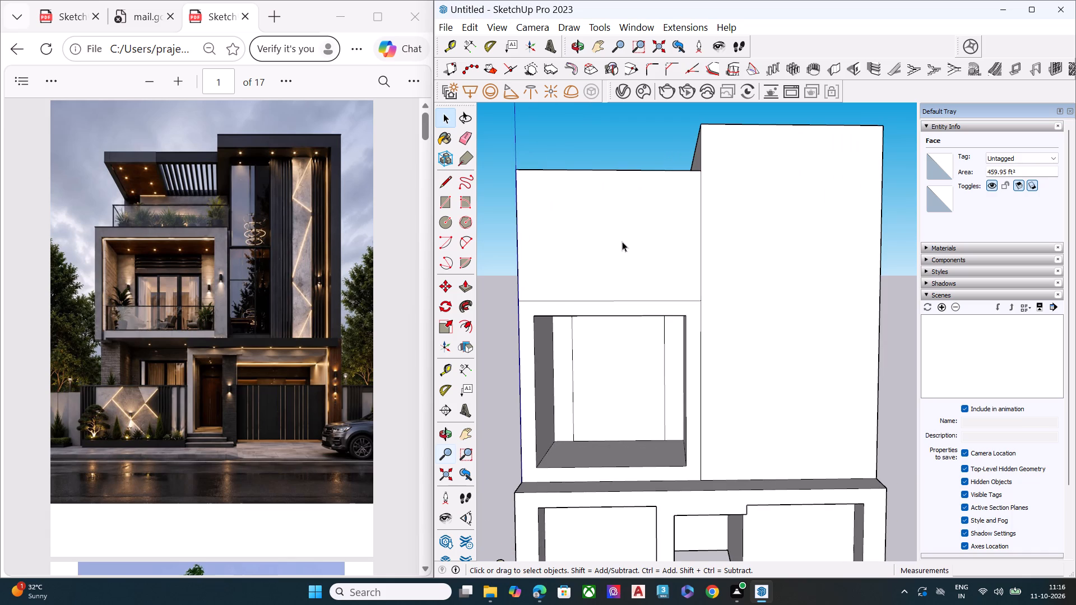
{"action": "key", "text": "l"}
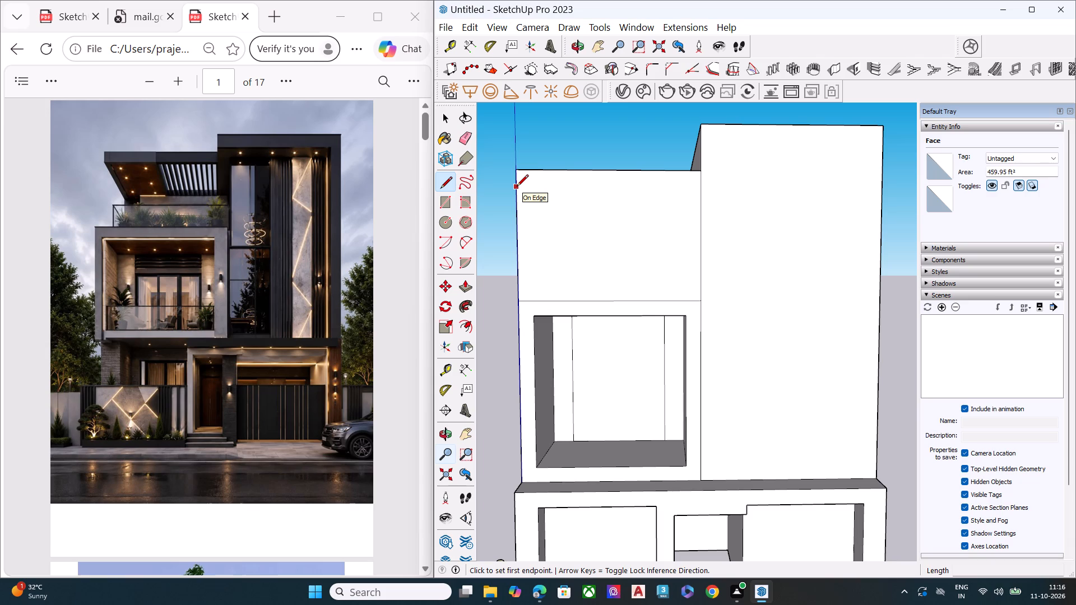
{"action": "left_click", "coordinate": [517, 187]}
{"action": "left_click", "coordinate": [701, 188]}
{"action": "key", "text": "space"}
Push the tower's roof face down by about 10".
{"action": "middle_click_drag", "start_coordinate": [757, 154], "coordinate": [733, 269]}
{"action": "key", "text": "p"}
{"action": "left_click", "coordinate": [761, 139]}
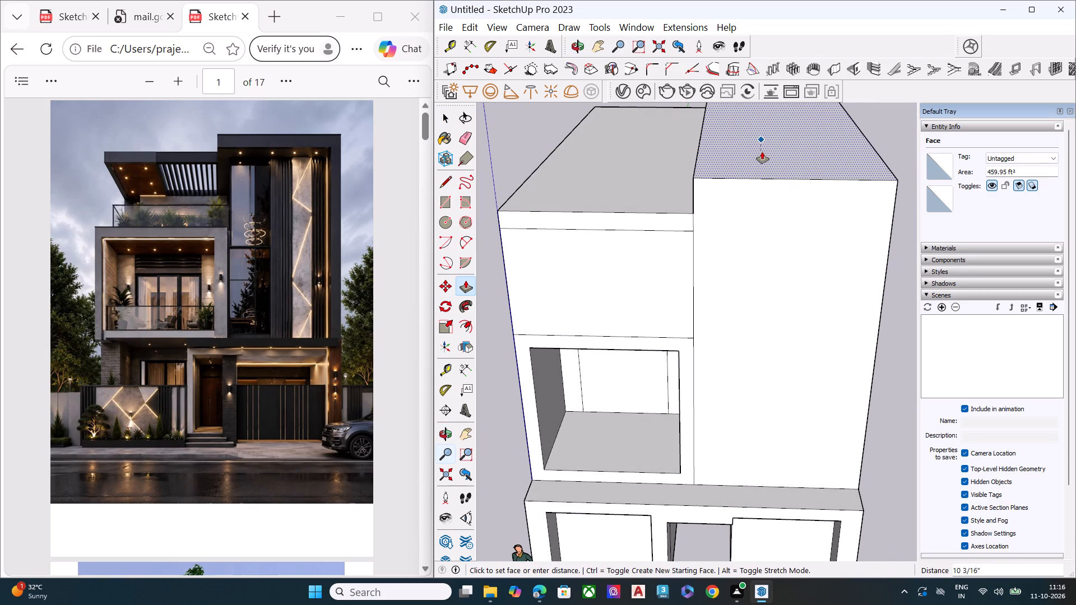
{"action": "left_click", "coordinate": [762, 152]}
{"action": "key", "text": "space"}
Push the facade panel between the thin roof band and the balcony inward by about 10' 5".
{"action": "middle_click_drag", "start_coordinate": [722, 210], "coordinate": [729, 136]}
{"action": "scroll", "coordinate": [643, 200], "scroll_direction": "up", "scroll_amount": 3}
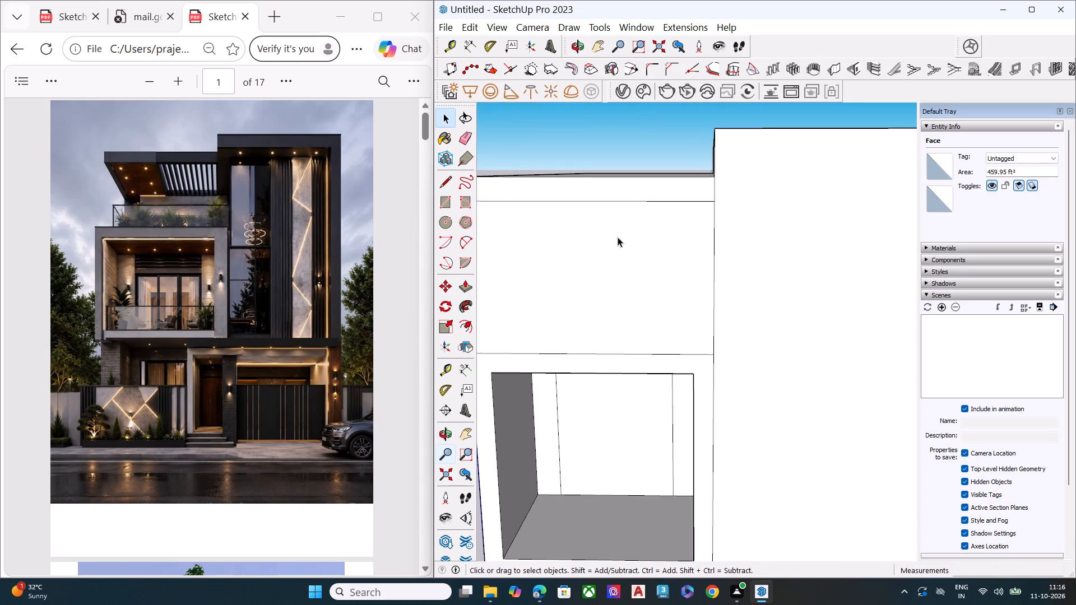
{"action": "scroll", "coordinate": [768, 159], "scroll_direction": "down", "scroll_amount": 4}
{"action": "middle_click_drag", "start_coordinate": [657, 246], "coordinate": [653, 220]}
{"action": "left_click", "coordinate": [654, 222]}
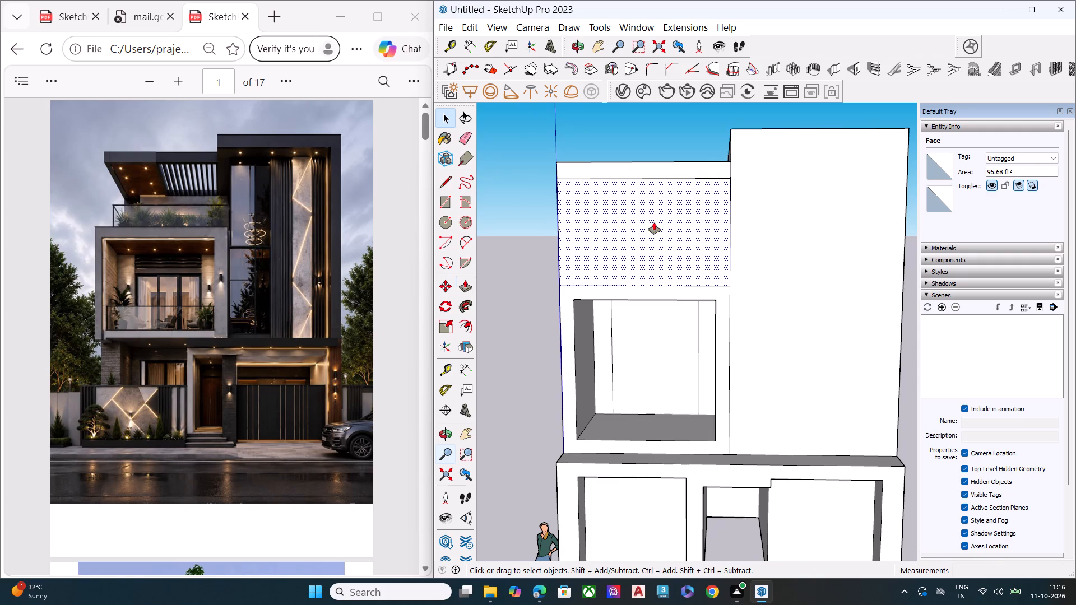
{"action": "key", "text": "p"}
{"action": "left_click", "coordinate": [654, 222]}
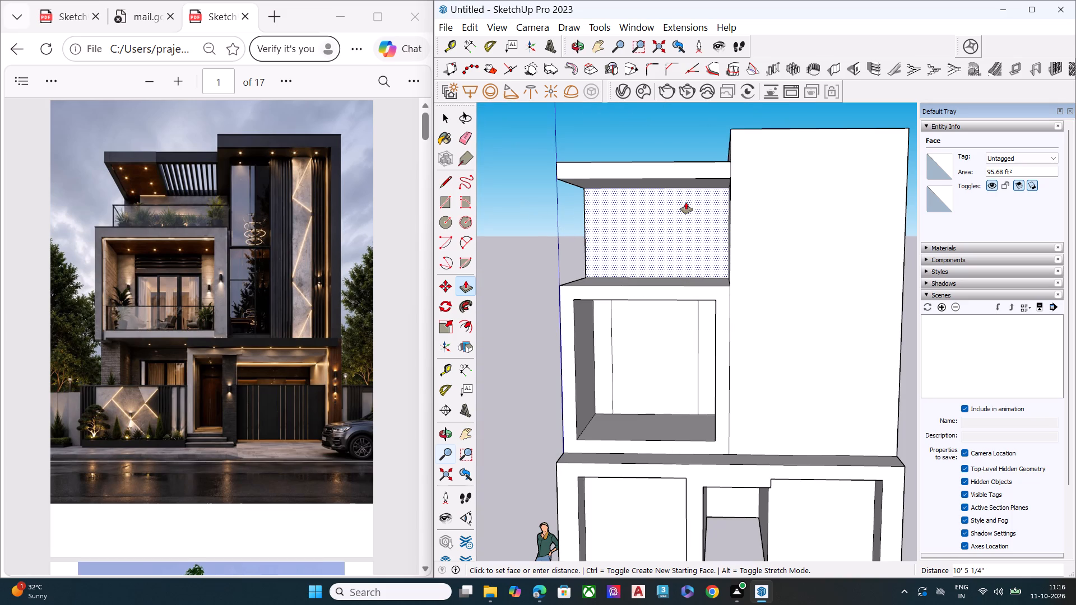
{"action": "left_click", "coordinate": [686, 202]}
{"action": "key", "text": "space"}
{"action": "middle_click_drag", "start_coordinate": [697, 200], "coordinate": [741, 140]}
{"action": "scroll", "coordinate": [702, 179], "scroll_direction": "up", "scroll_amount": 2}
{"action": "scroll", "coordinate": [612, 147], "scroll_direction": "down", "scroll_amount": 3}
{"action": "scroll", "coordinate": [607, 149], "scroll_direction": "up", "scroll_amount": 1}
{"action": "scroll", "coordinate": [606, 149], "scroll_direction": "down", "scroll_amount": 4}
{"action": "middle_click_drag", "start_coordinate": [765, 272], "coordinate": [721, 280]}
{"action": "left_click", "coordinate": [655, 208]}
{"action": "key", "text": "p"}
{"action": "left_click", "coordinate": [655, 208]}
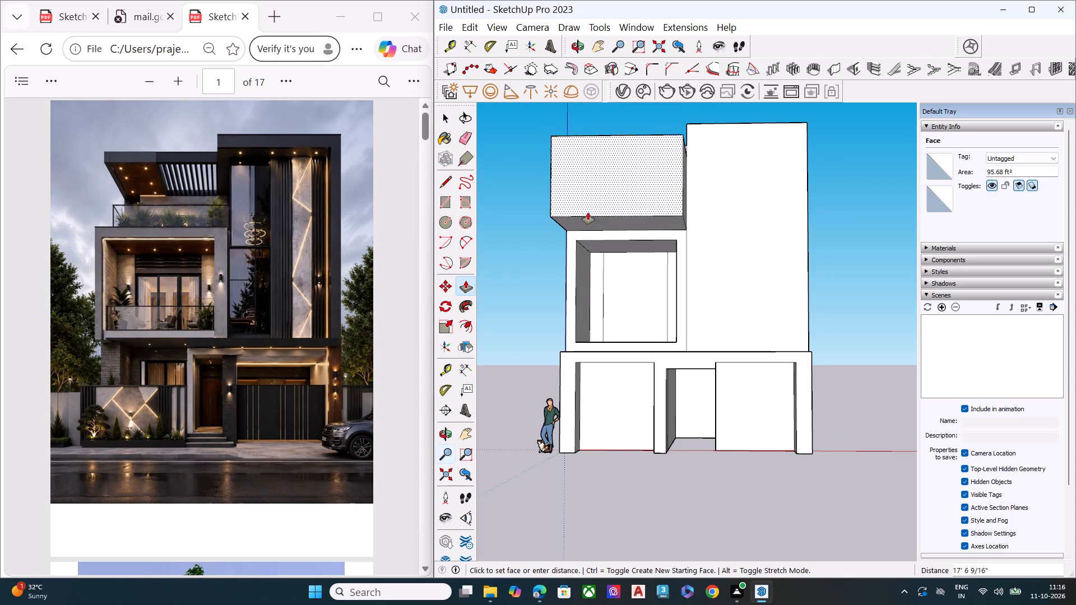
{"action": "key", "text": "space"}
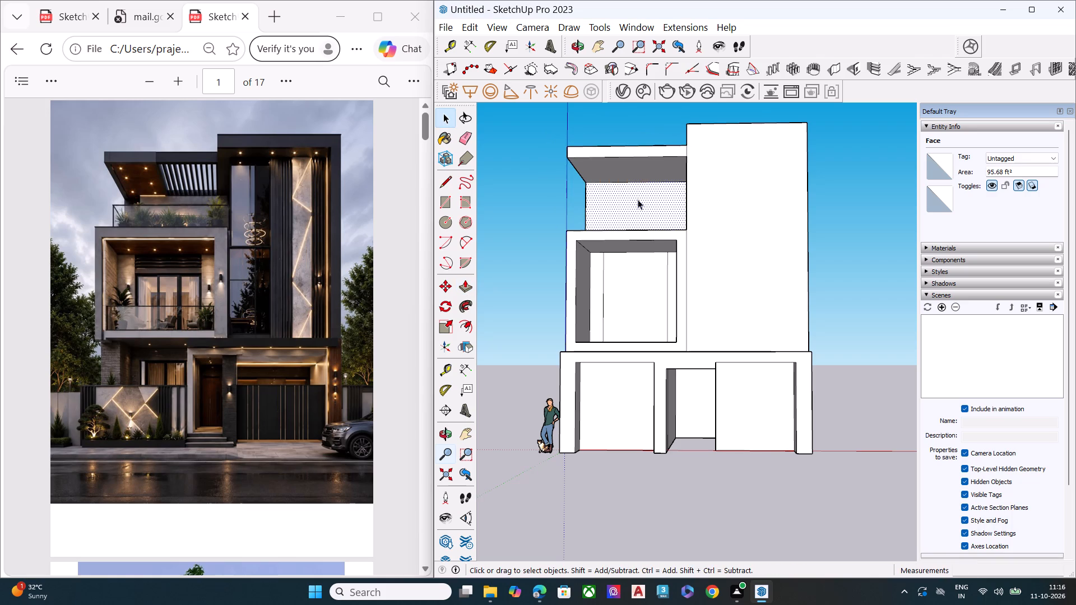
Pull the recessed wall above the balcony forward by about 3' 3".
{"action": "middle_click_drag", "start_coordinate": [643, 199], "coordinate": [896, 296]}
{"action": "key", "text": "p"}
{"action": "left_click", "coordinate": [588, 213]}
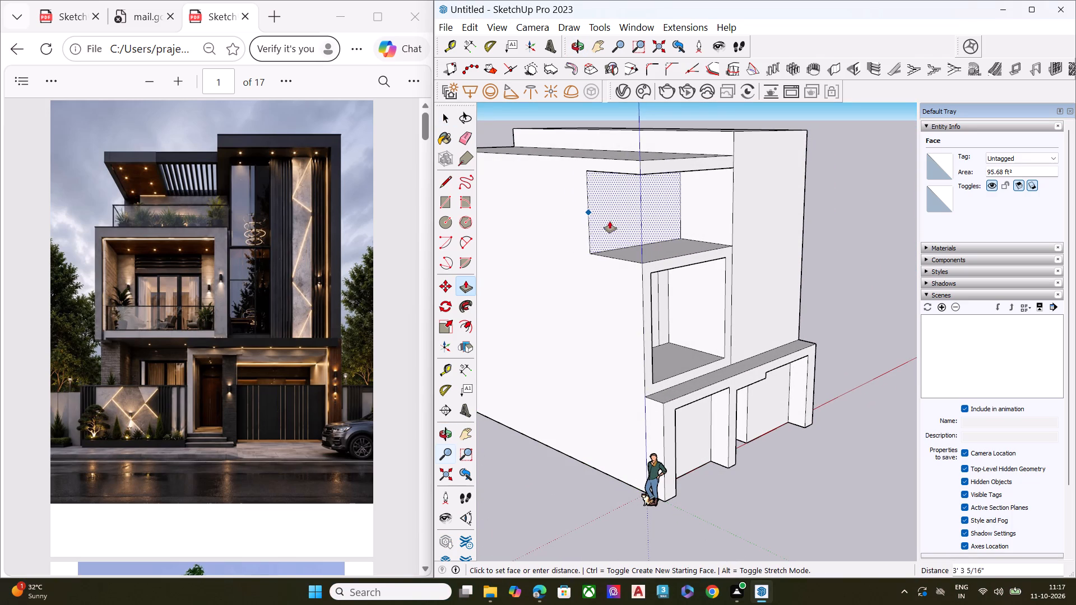
{"action": "left_click", "coordinate": [610, 221]}
{"action": "key", "text": "space"}
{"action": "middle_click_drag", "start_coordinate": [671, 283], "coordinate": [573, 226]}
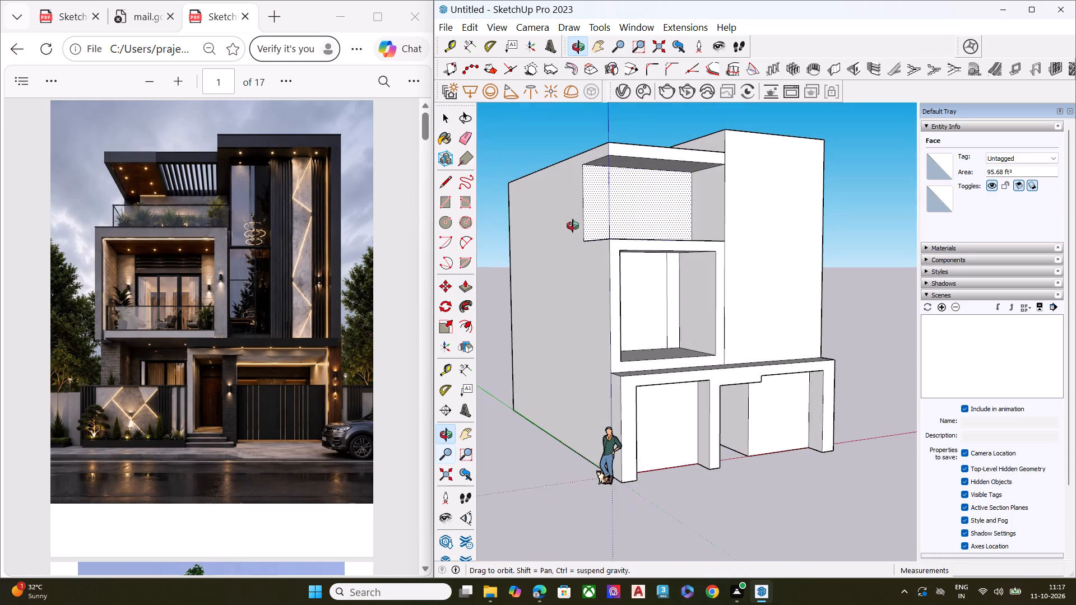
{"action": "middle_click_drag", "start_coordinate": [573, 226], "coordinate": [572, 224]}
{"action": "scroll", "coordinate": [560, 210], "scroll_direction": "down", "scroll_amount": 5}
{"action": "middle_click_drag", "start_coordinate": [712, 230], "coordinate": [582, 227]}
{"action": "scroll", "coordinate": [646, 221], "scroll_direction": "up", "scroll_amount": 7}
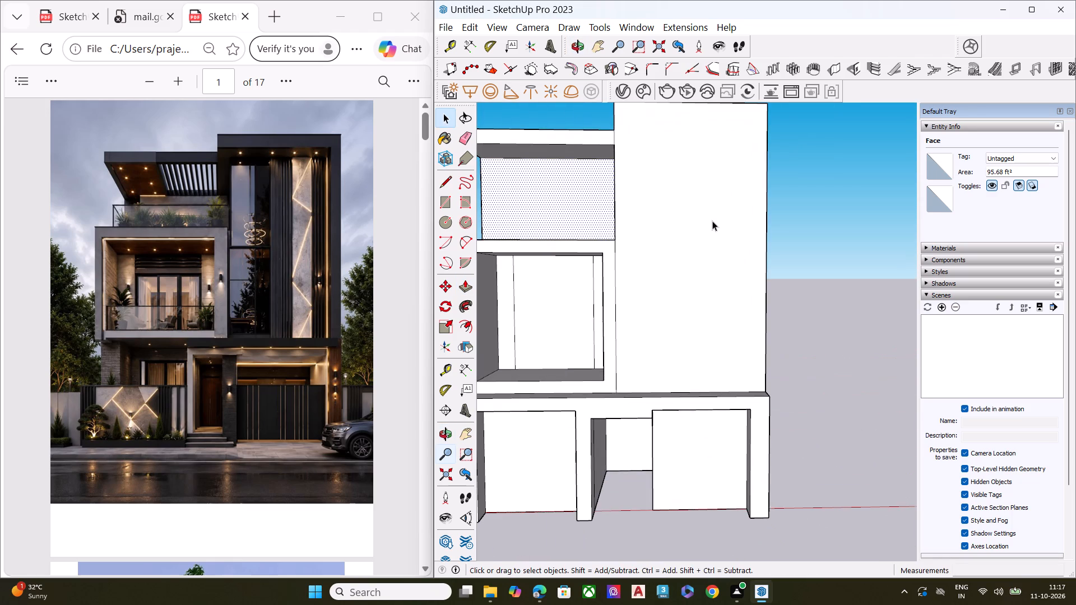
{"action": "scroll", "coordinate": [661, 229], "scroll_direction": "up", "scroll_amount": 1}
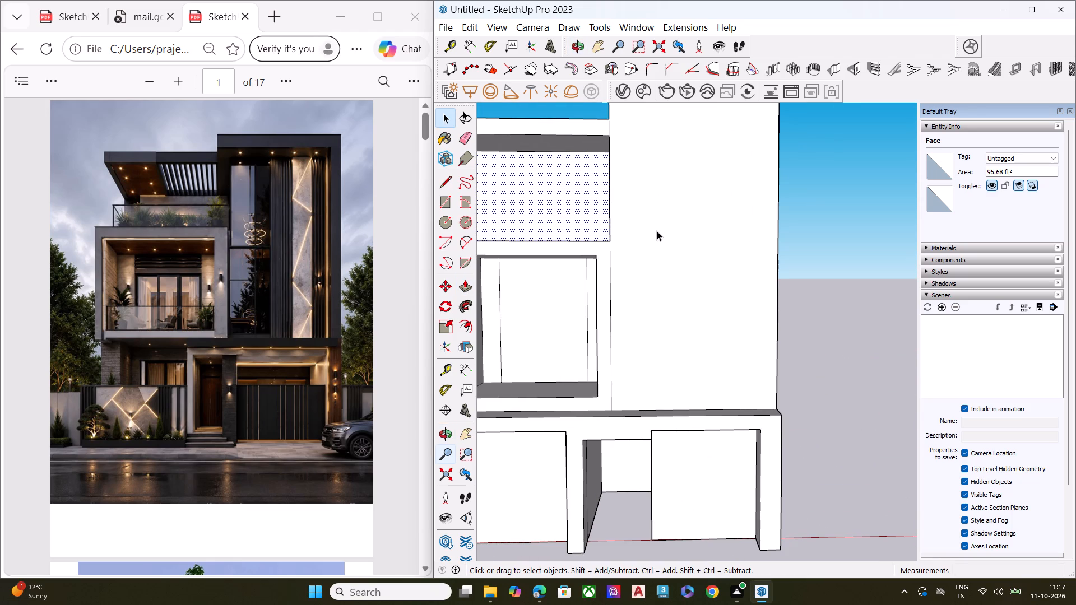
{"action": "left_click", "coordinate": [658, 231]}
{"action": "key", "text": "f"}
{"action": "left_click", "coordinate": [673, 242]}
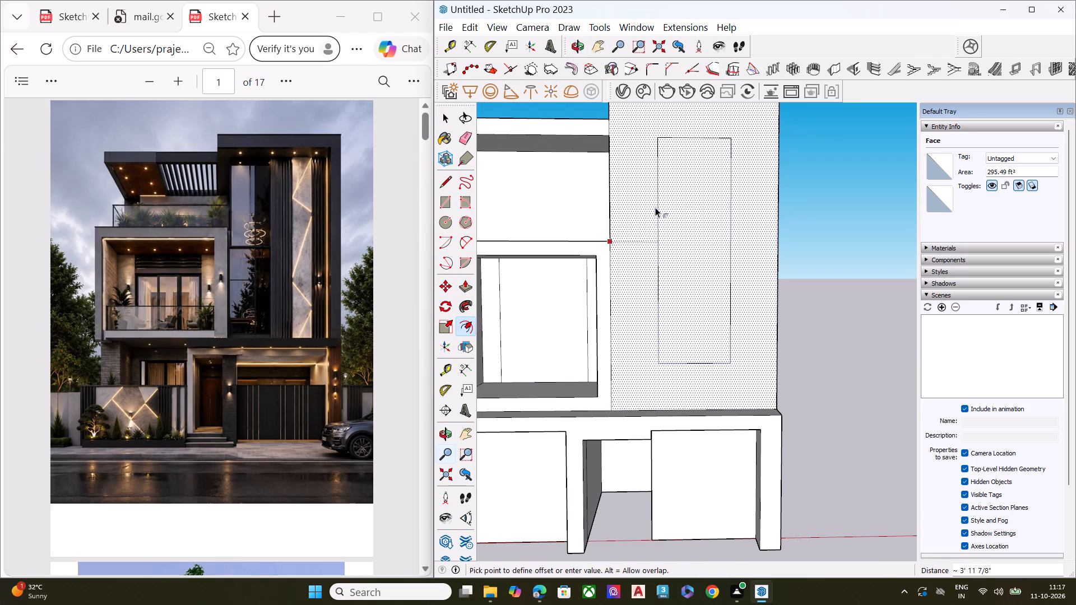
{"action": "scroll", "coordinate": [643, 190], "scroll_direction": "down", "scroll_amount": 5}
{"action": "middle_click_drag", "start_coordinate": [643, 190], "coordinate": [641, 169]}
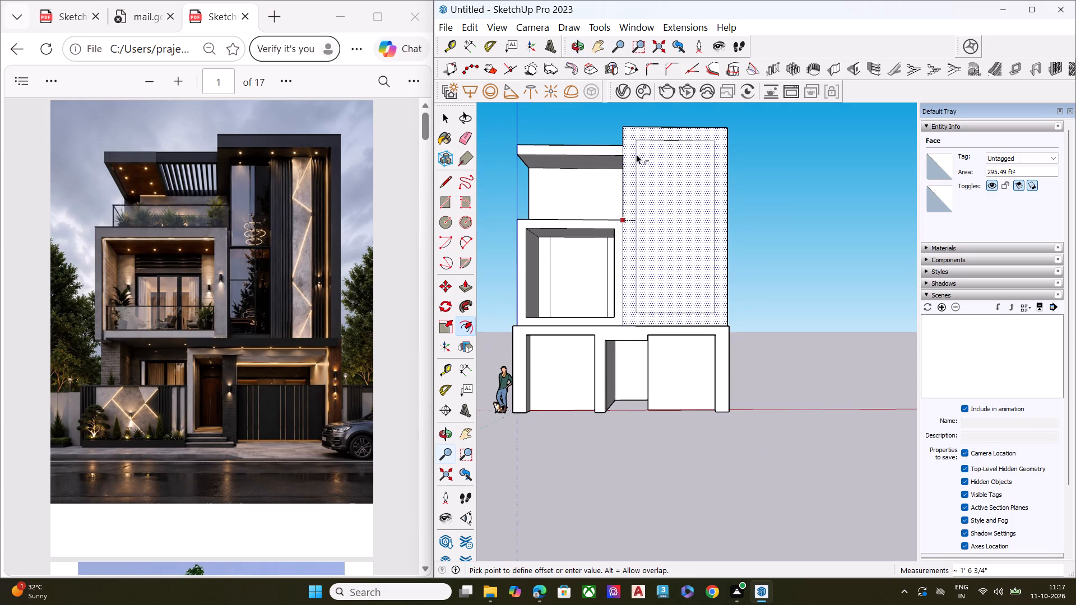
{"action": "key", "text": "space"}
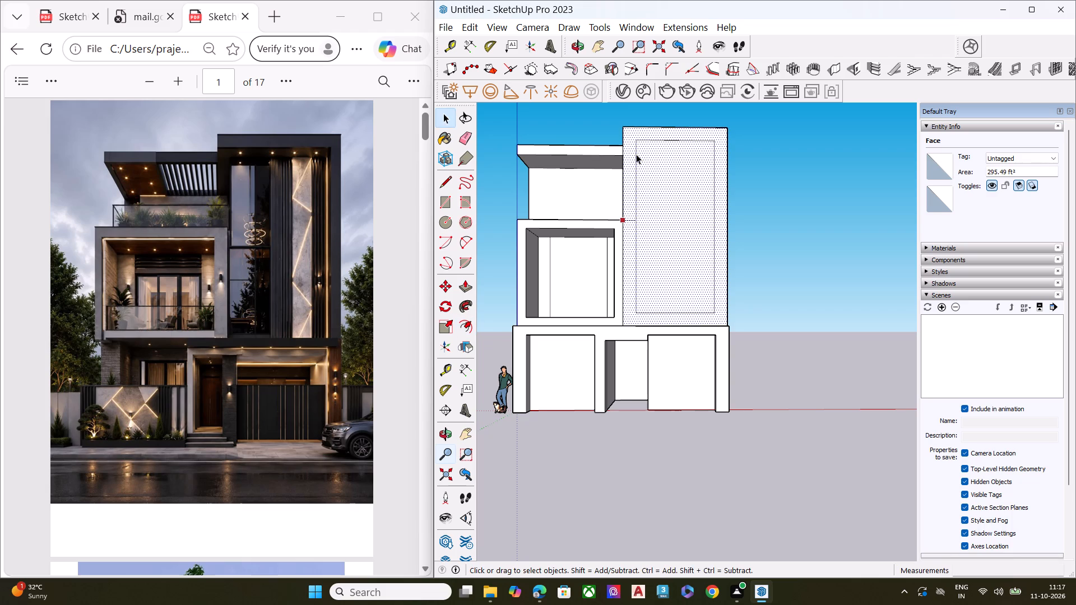
Pull the frame face around the balcony recess slightly forward from the facade.
{"action": "middle_click_drag", "start_coordinate": [616, 210], "coordinate": [521, 304]}
{"action": "scroll", "coordinate": [650, 302], "scroll_direction": "up", "scroll_amount": 5}
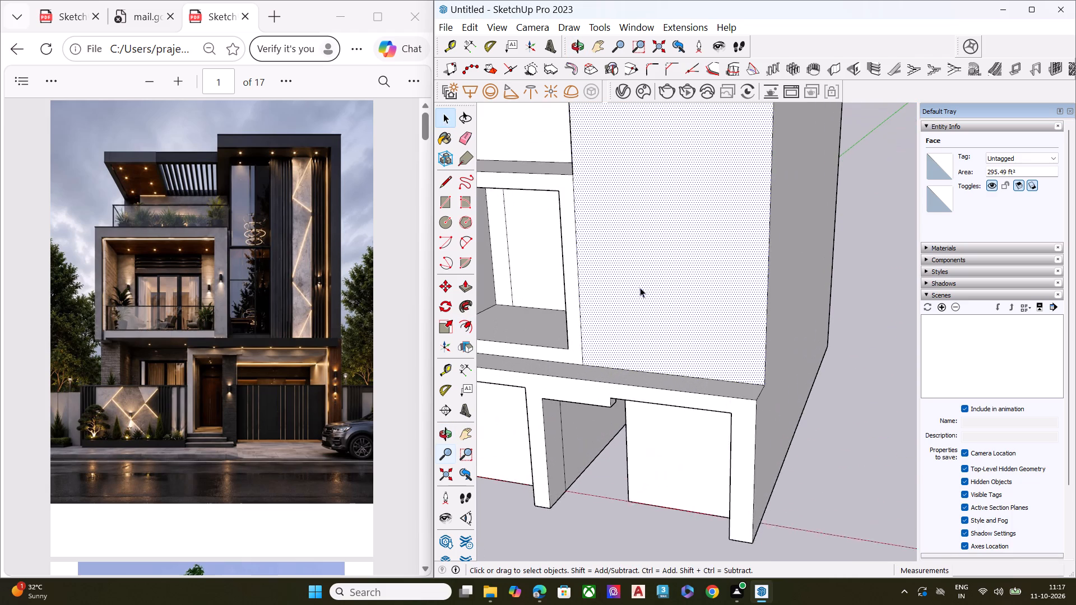
{"action": "scroll", "coordinate": [640, 287], "scroll_direction": "up", "scroll_amount": 2}
{"action": "left_click", "coordinate": [562, 194]}
{"action": "key", "text": "p"}
{"action": "left_click", "coordinate": [562, 194]}
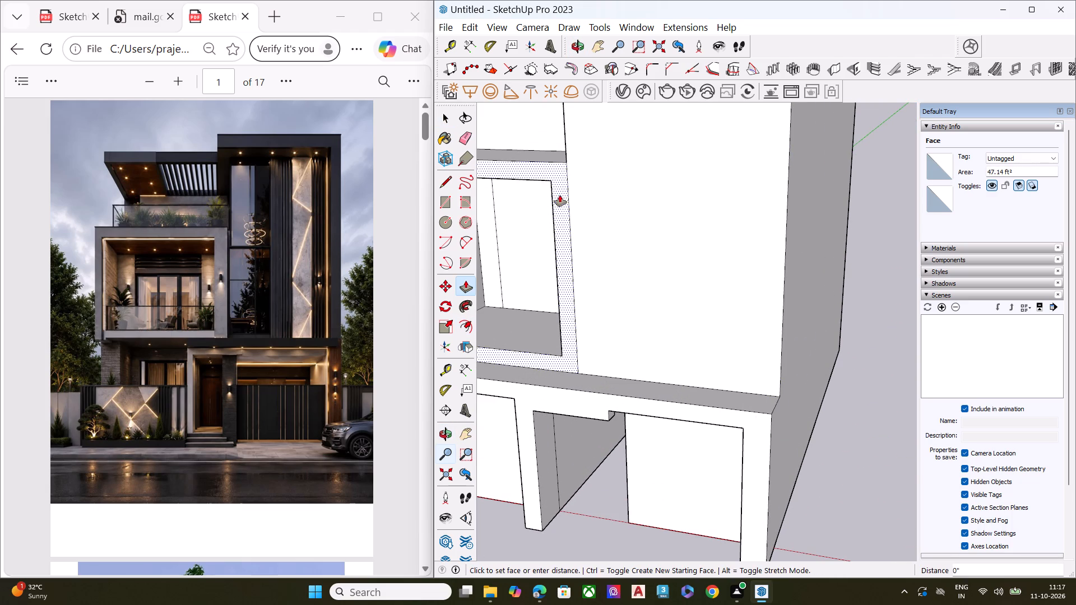
{"action": "left_click", "coordinate": [556, 197]}
{"action": "key", "text": "space"}
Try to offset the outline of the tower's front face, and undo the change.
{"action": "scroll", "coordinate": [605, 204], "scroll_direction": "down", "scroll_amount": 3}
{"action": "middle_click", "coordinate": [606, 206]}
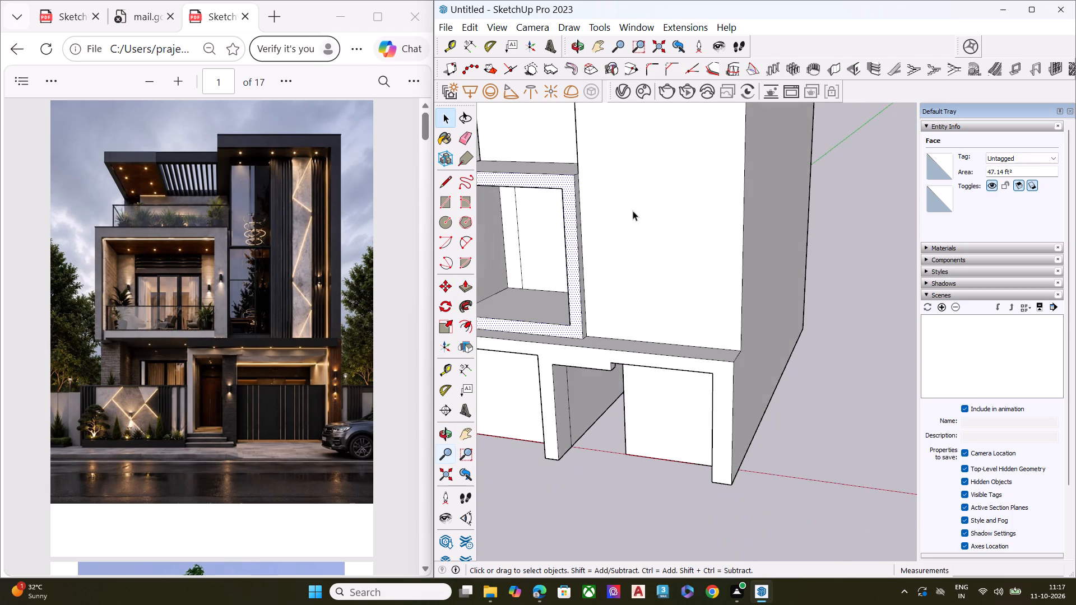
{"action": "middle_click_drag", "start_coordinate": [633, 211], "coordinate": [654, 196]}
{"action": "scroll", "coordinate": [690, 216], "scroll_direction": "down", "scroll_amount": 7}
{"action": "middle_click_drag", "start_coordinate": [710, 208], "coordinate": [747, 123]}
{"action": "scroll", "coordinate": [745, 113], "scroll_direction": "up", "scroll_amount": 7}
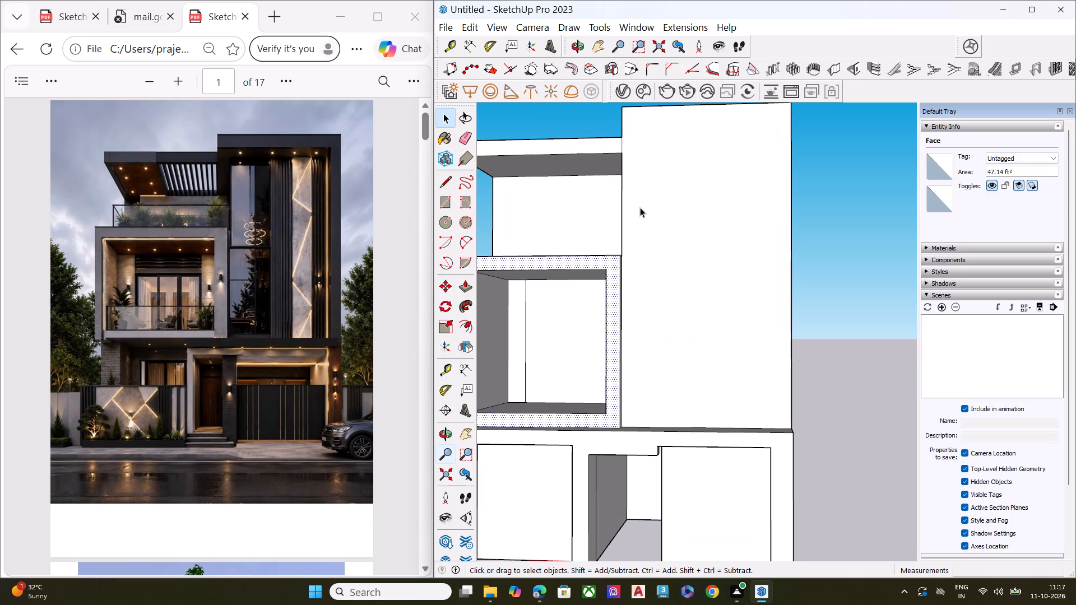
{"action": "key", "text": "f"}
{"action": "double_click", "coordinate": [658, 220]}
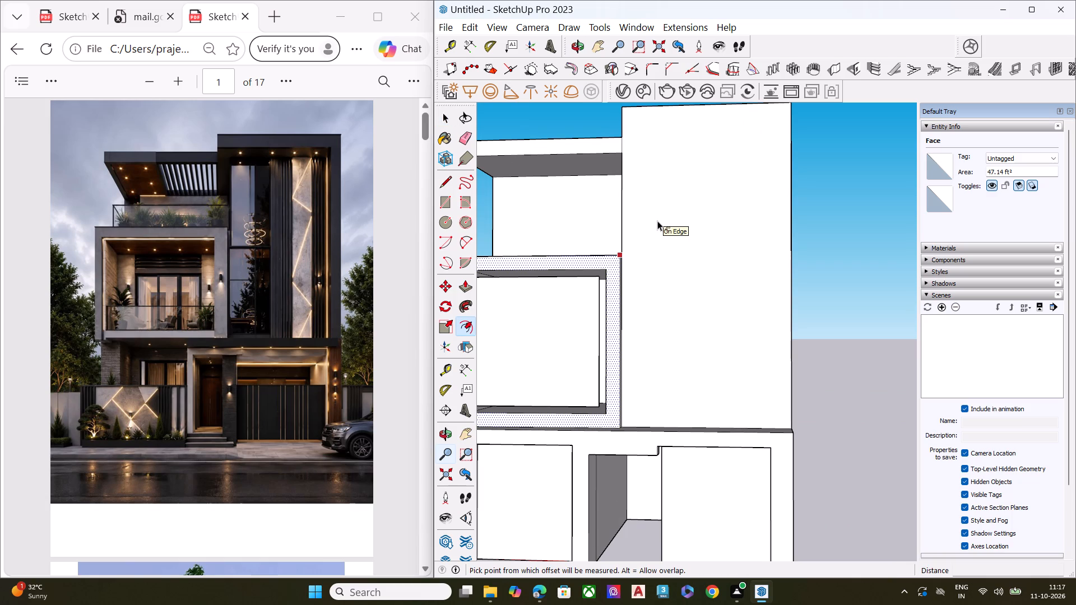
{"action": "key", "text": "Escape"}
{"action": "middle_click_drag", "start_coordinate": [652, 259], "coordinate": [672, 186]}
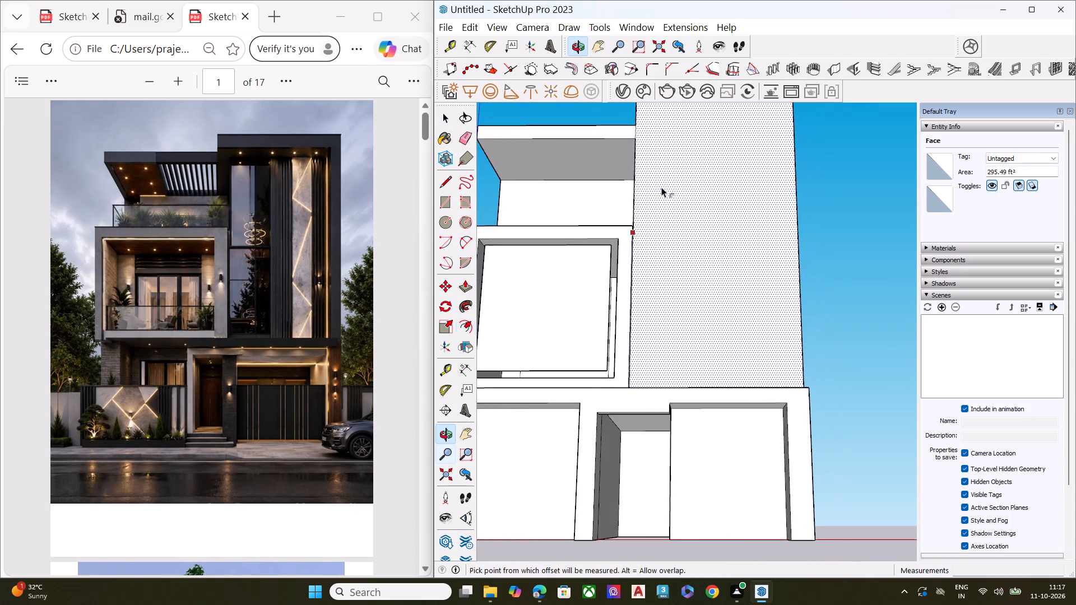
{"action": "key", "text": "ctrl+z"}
Offset the tower's front face inward to draw an inset rectangle with an even border around it.
{"action": "middle_click_drag", "start_coordinate": [651, 244], "coordinate": [639, 300]}
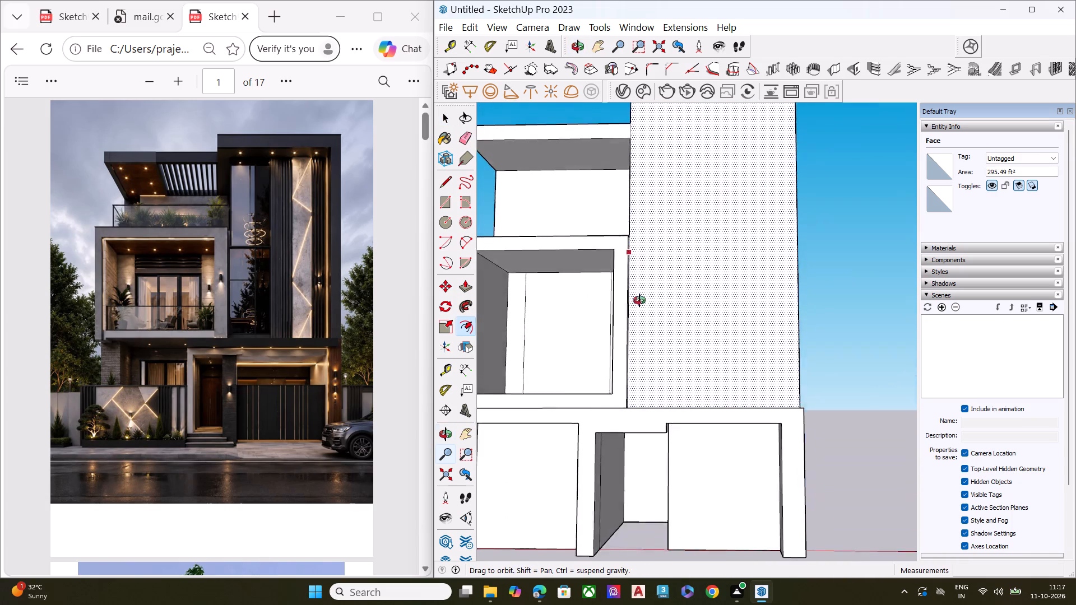
{"action": "middle_click_drag", "start_coordinate": [639, 300], "coordinate": [579, 394]}
{"action": "scroll", "coordinate": [583, 384], "scroll_direction": "up", "scroll_amount": 1}
{"action": "scroll", "coordinate": [638, 274], "scroll_direction": "down", "scroll_amount": 1}
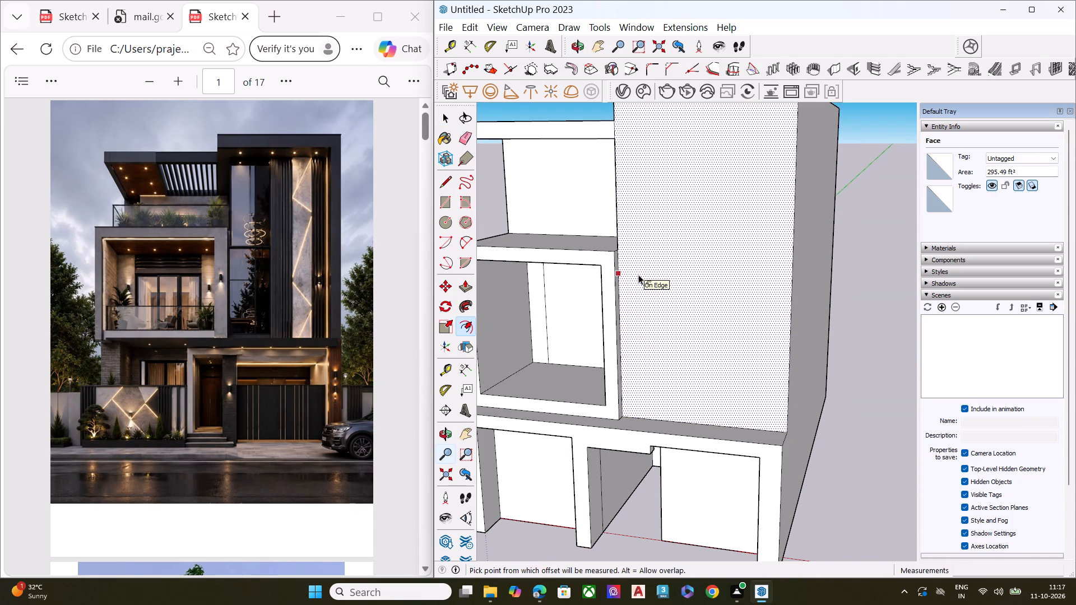
{"action": "scroll", "coordinate": [671, 297], "scroll_direction": "down", "scroll_amount": 1}
{"action": "middle_click_drag", "start_coordinate": [672, 297], "coordinate": [734, 255]}
{"action": "key", "text": "f"}
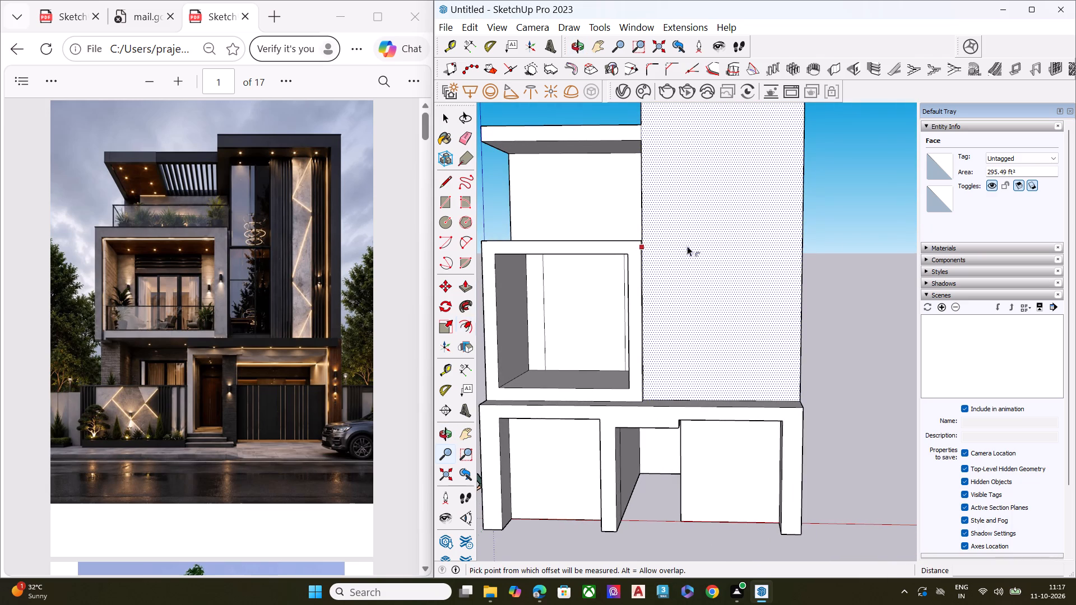
{"action": "left_click", "coordinate": [675, 239]}
{"action": "scroll", "coordinate": [659, 220], "scroll_direction": "down", "scroll_amount": 5}
{"action": "middle_click_drag", "start_coordinate": [659, 214], "coordinate": [658, 211]}
{"action": "scroll", "coordinate": [659, 214], "scroll_direction": "up", "scroll_amount": 1}
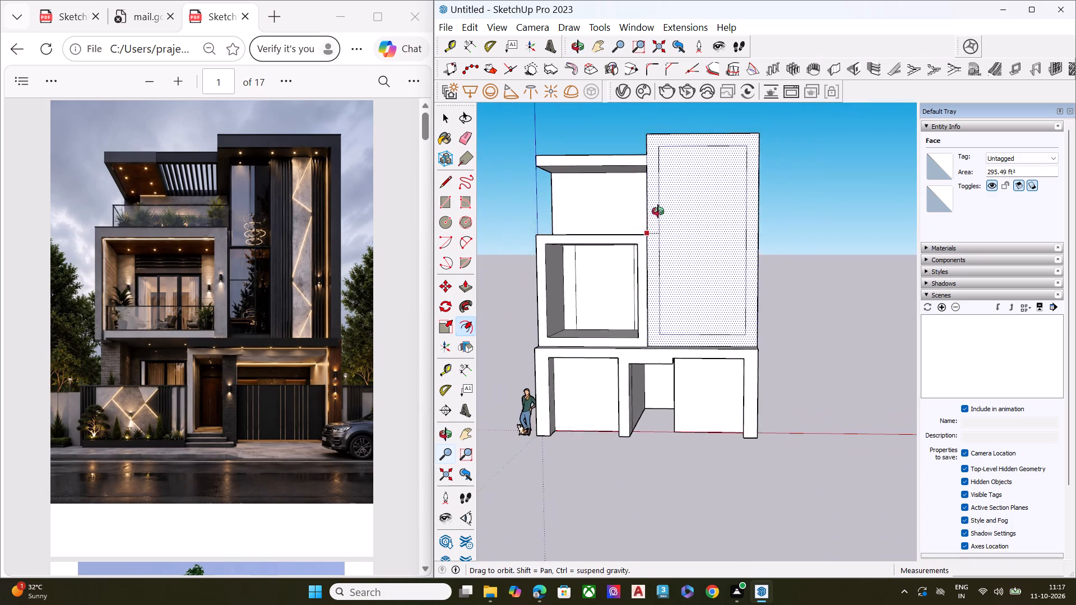
{"action": "middle_click_drag", "start_coordinate": [658, 211], "coordinate": [667, 189]}
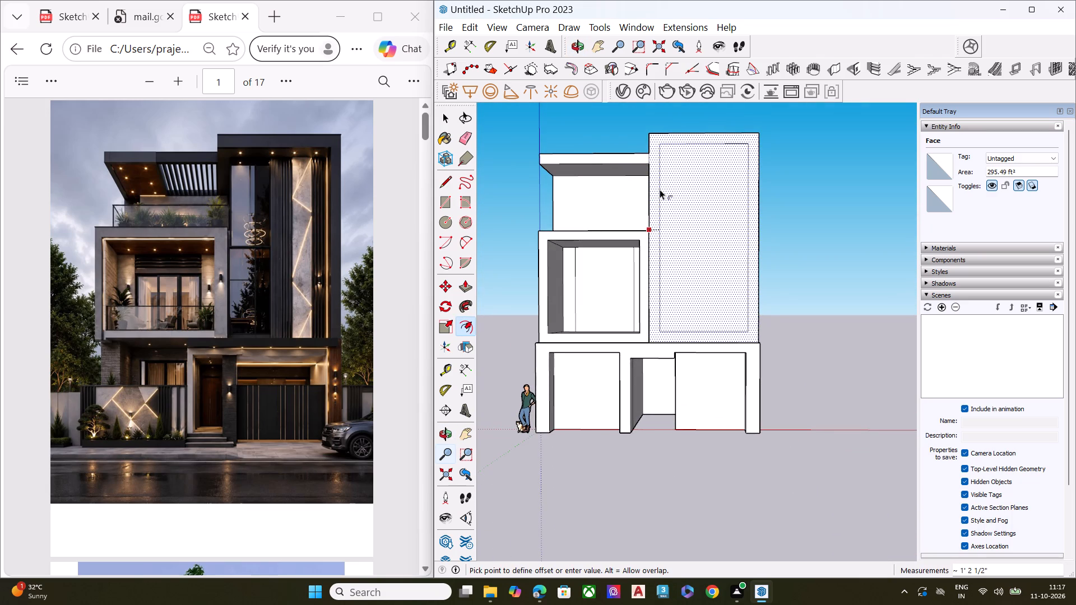
{"action": "left_click", "coordinate": [664, 189]}
{"action": "key", "text": "space"}
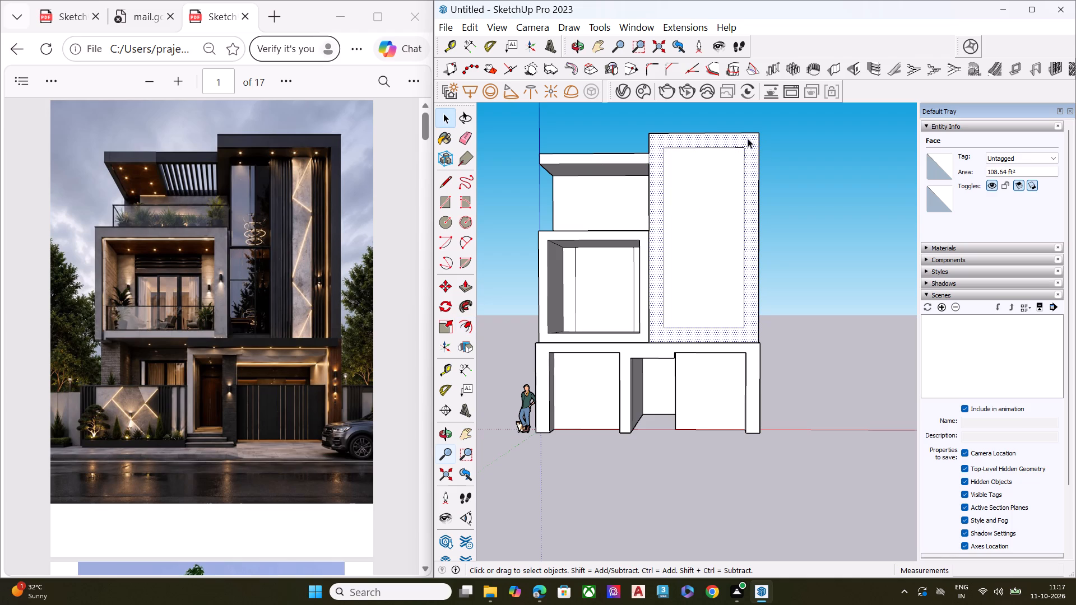
Move the left vertical edge segments of the tower's inset rectangle onto the tower front's left outer edge.
{"action": "scroll", "coordinate": [749, 138], "scroll_direction": "up", "scroll_amount": 3}
{"action": "scroll", "coordinate": [733, 142], "scroll_direction": "down", "scroll_amount": 1}
{"action": "scroll", "coordinate": [726, 144], "scroll_direction": "up", "scroll_amount": 1}
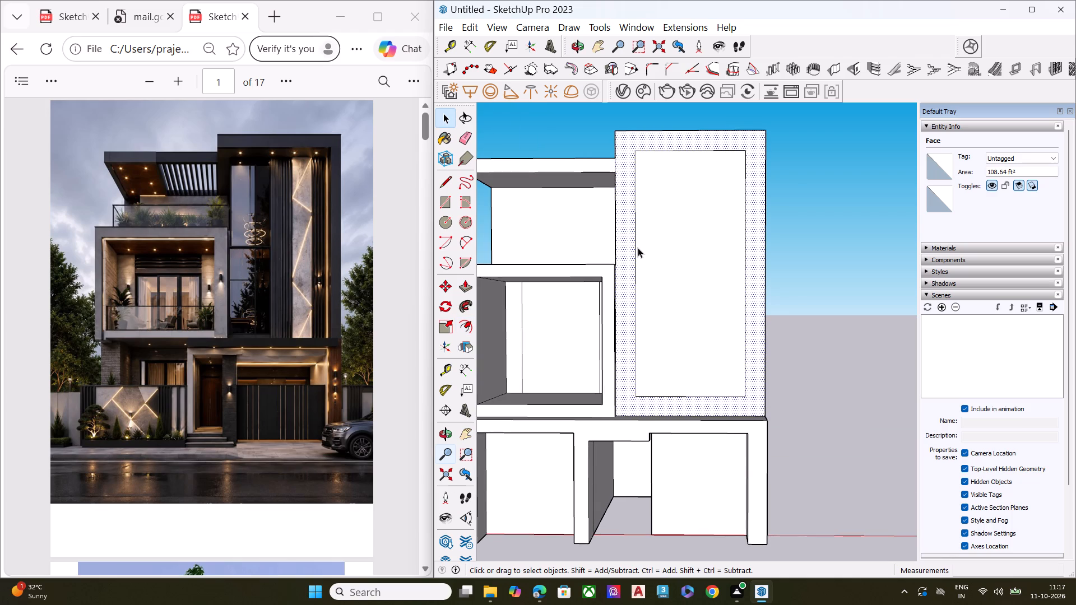
{"action": "left_click", "coordinate": [634, 249]}
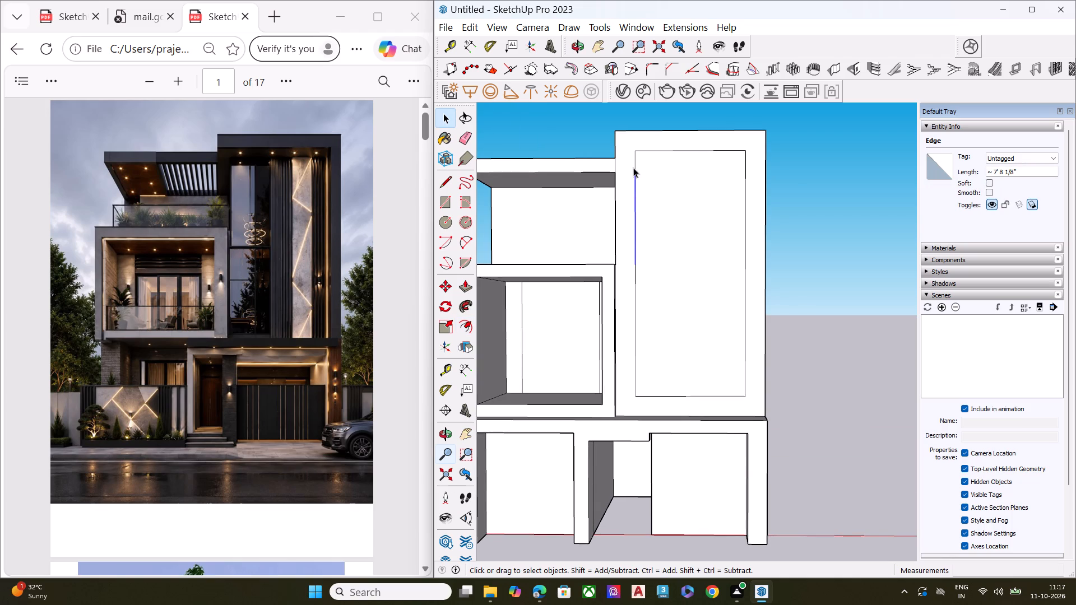
{"action": "left_click", "coordinate": [634, 166], "text": "ctrl"}
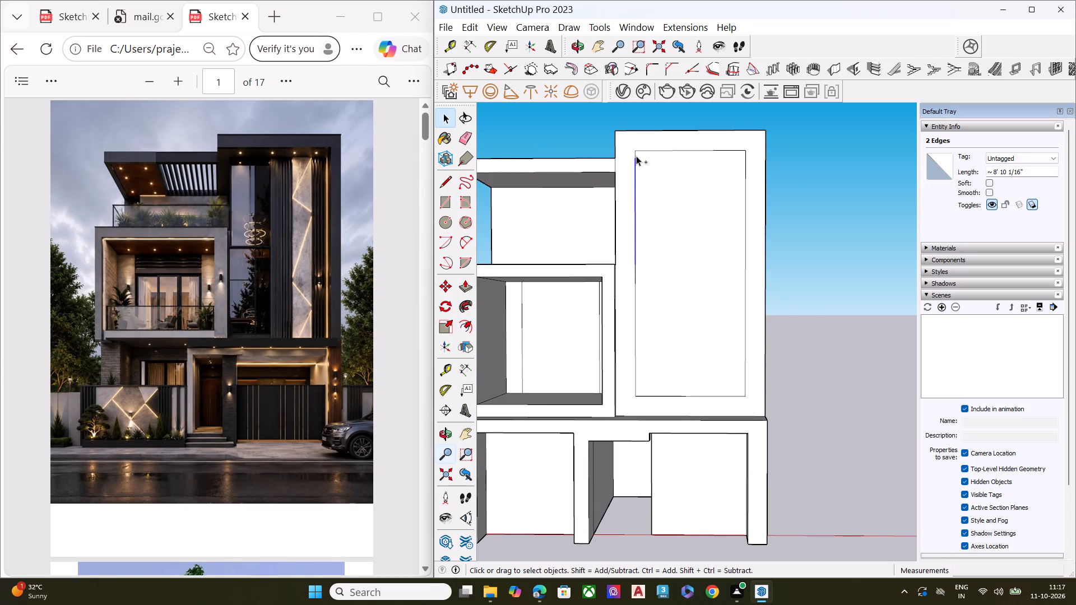
{"action": "left_click", "coordinate": [636, 155], "text": "ctrl"}
{"action": "left_click", "coordinate": [634, 280], "text": "ctrl"}
{"action": "key", "text": "m"}
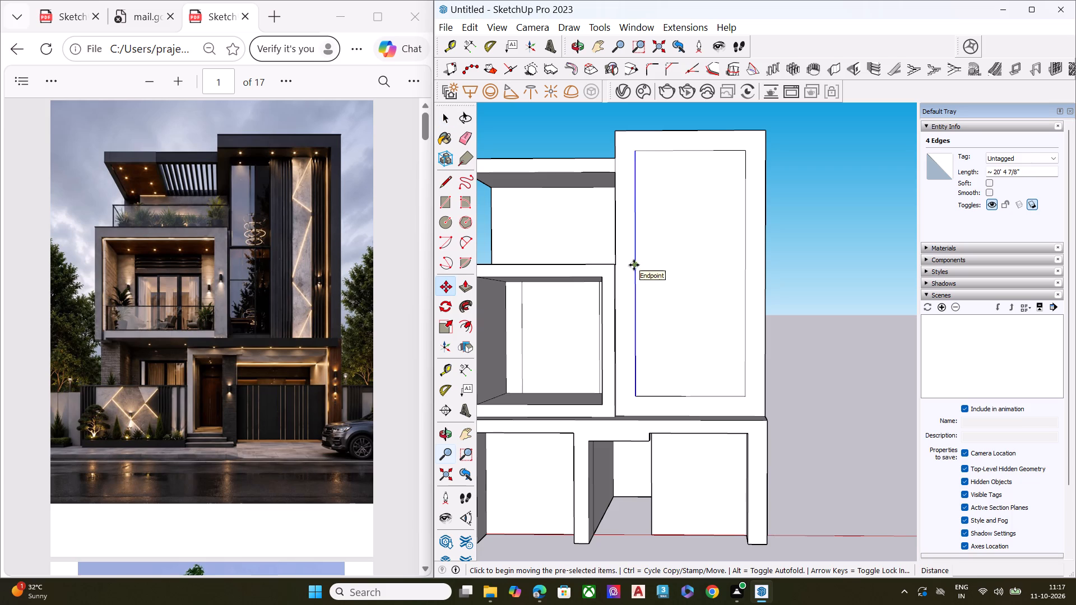
{"action": "left_click", "coordinate": [634, 265]}
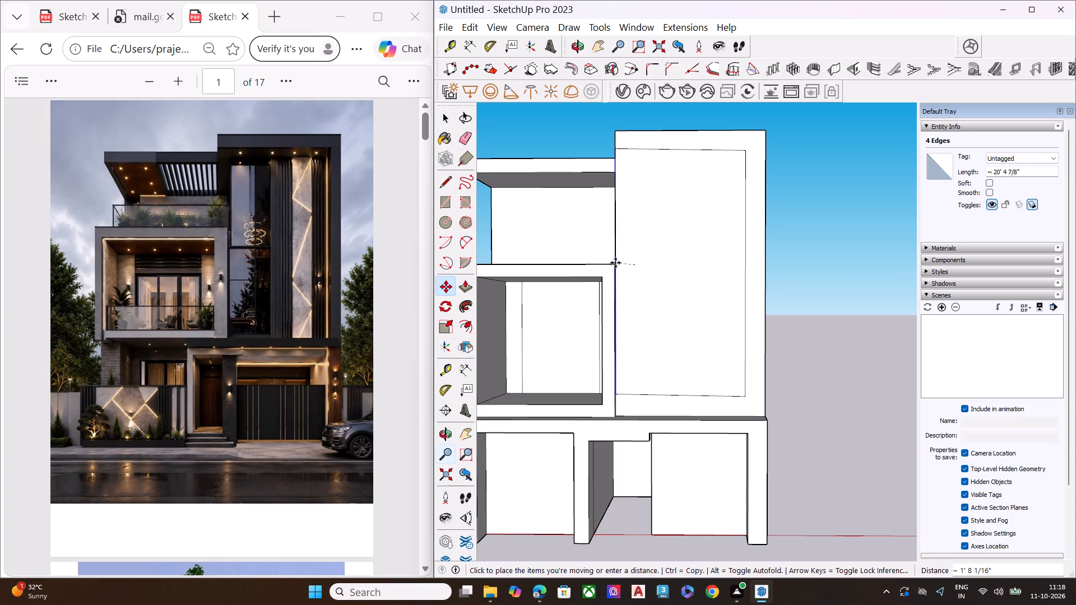
{"action": "scroll", "coordinate": [614, 264], "scroll_direction": "up", "scroll_amount": 1}
{"action": "middle_click_drag", "start_coordinate": [614, 264], "coordinate": [527, 380]}
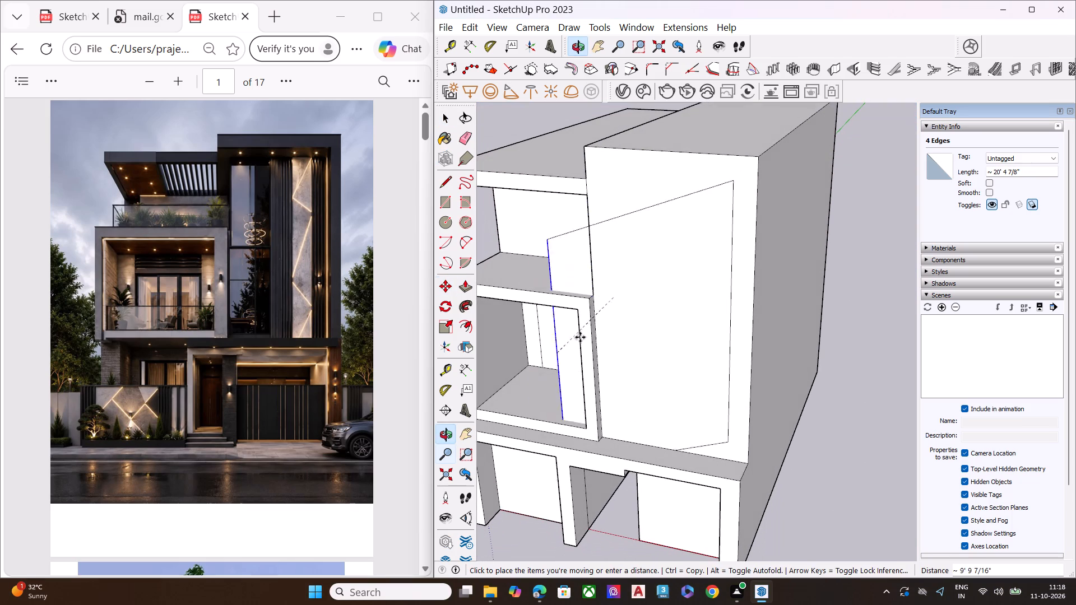
{"action": "left_click", "coordinate": [596, 295]}
{"action": "key", "text": "space"}
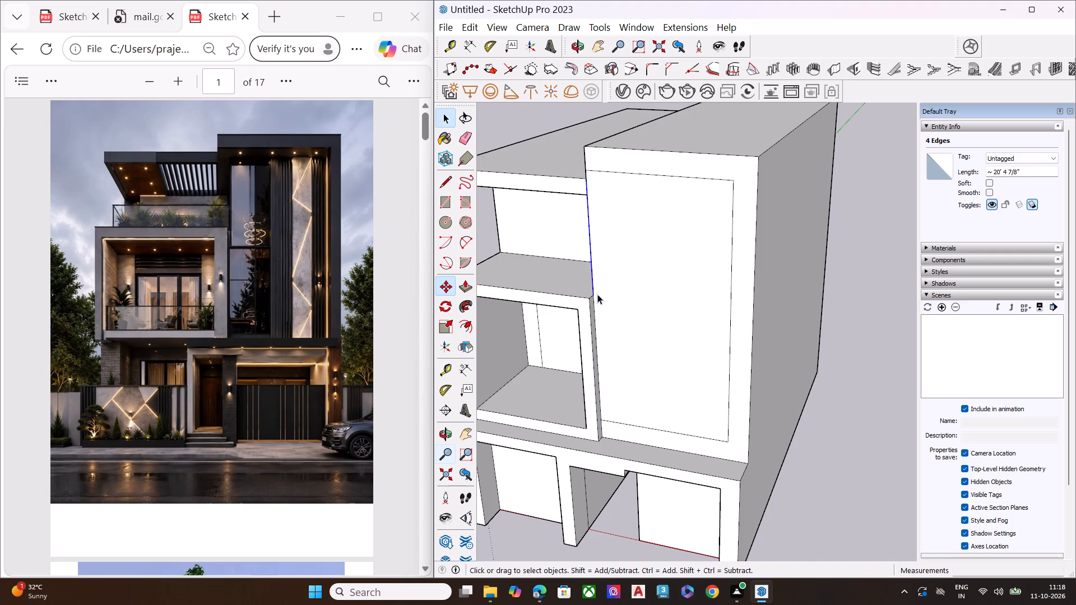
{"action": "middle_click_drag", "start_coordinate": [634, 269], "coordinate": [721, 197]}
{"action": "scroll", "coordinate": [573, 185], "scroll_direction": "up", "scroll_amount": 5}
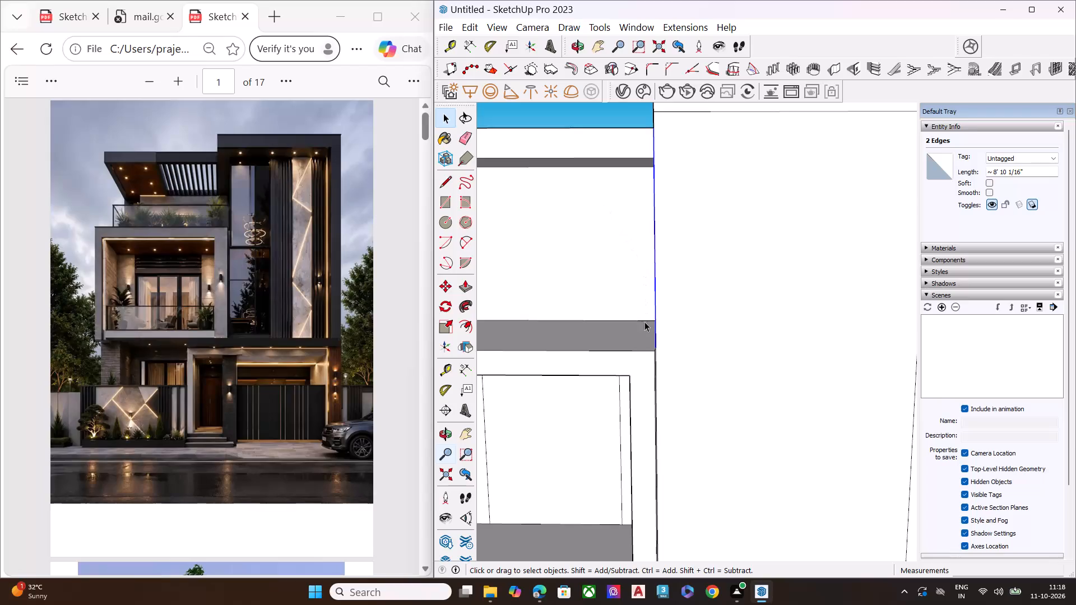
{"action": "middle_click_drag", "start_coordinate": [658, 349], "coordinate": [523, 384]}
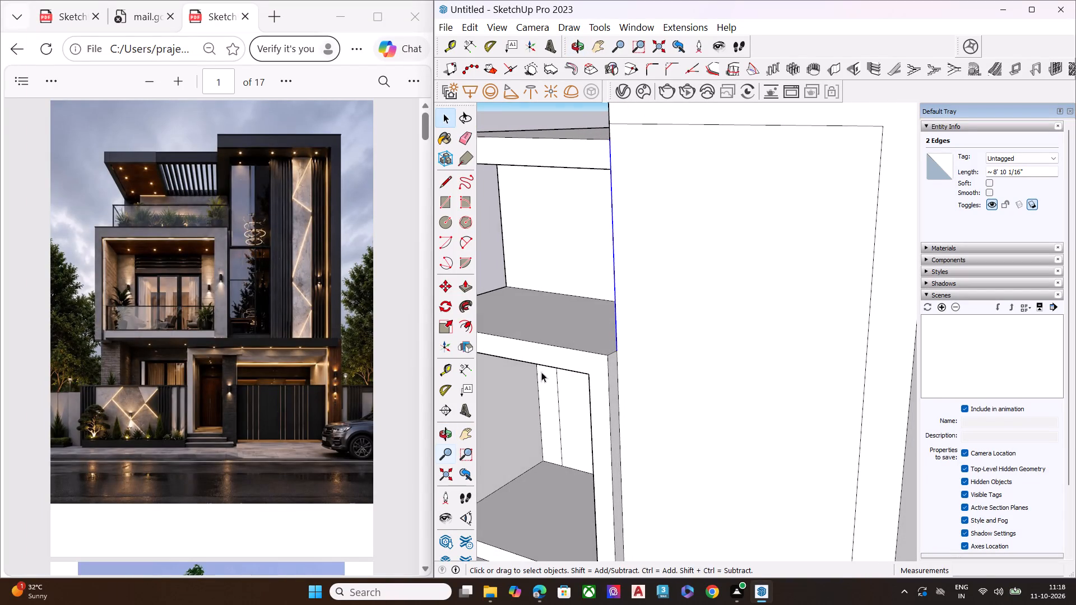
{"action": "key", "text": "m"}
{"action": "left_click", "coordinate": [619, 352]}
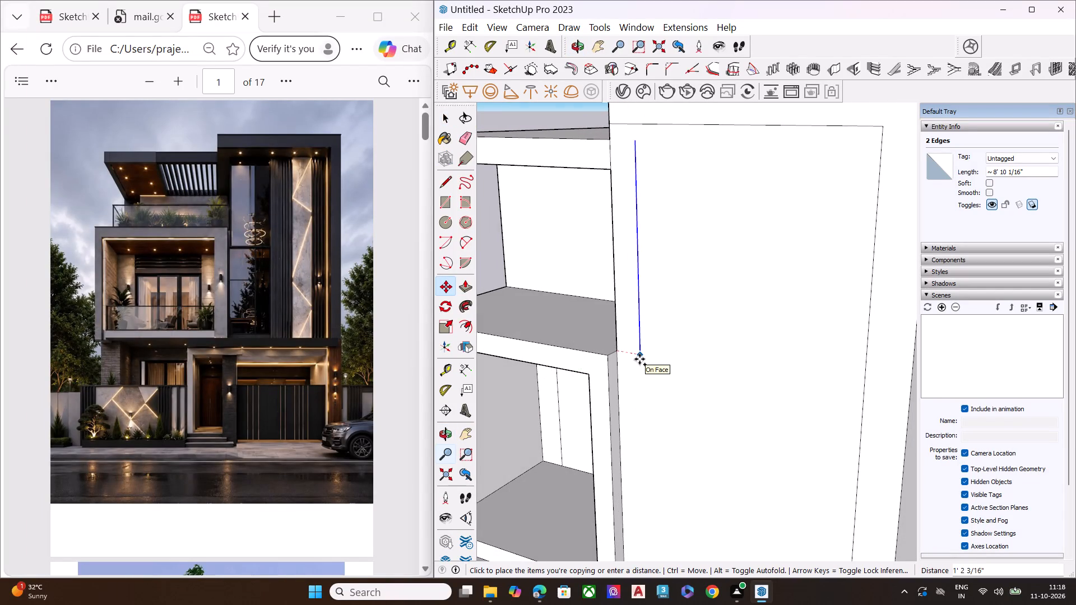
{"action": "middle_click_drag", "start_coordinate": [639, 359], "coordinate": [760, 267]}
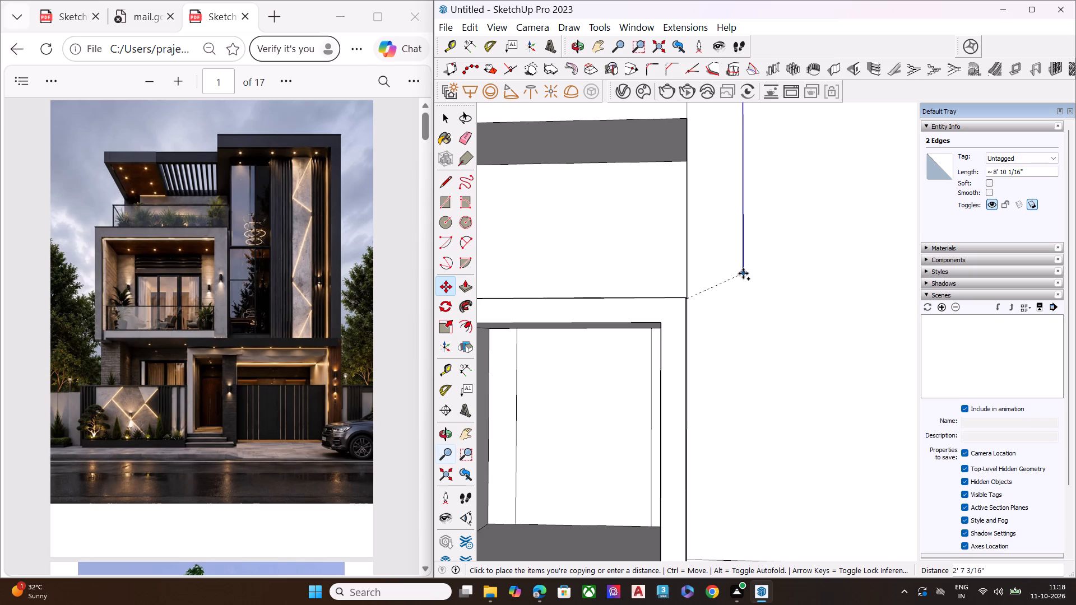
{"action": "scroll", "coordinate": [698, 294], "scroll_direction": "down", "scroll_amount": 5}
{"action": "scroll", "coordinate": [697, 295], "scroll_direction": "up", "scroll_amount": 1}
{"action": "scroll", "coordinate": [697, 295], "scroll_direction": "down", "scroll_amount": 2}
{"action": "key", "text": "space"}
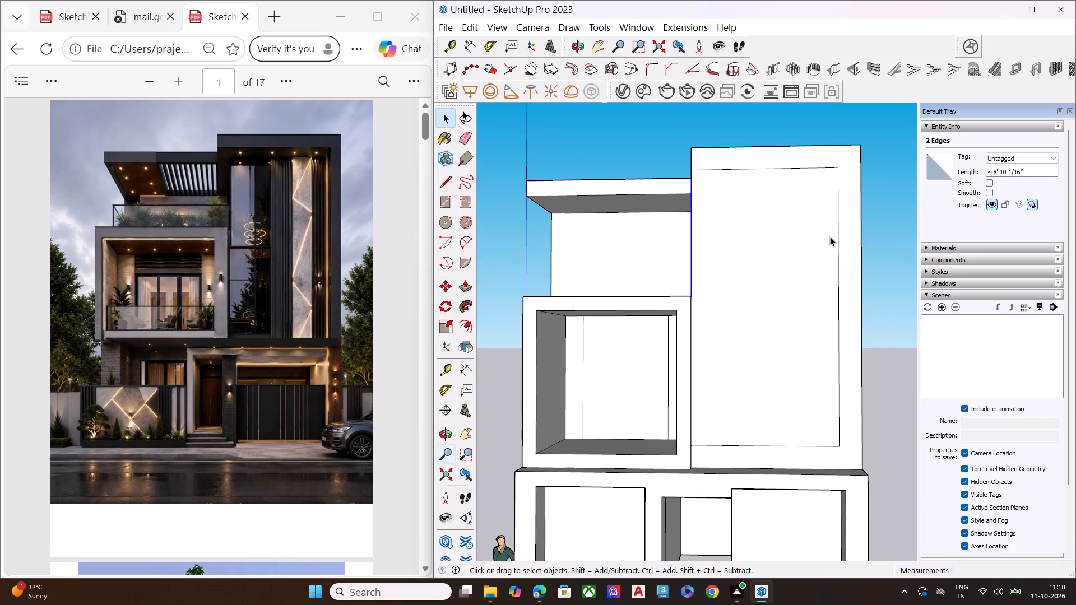
Copy the inset's right vertical edge about 6' leftward along its top edge to divide the tower face into two vertical panels.
{"action": "left_click", "coordinate": [838, 232]}
{"action": "key", "text": "m"}
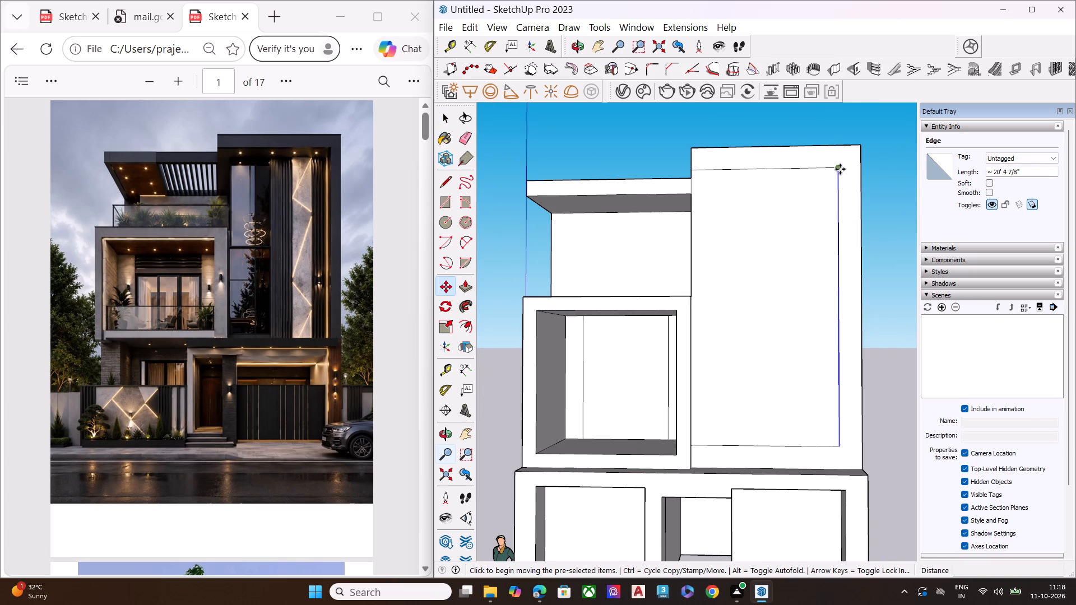
{"action": "left_click", "coordinate": [840, 169]}
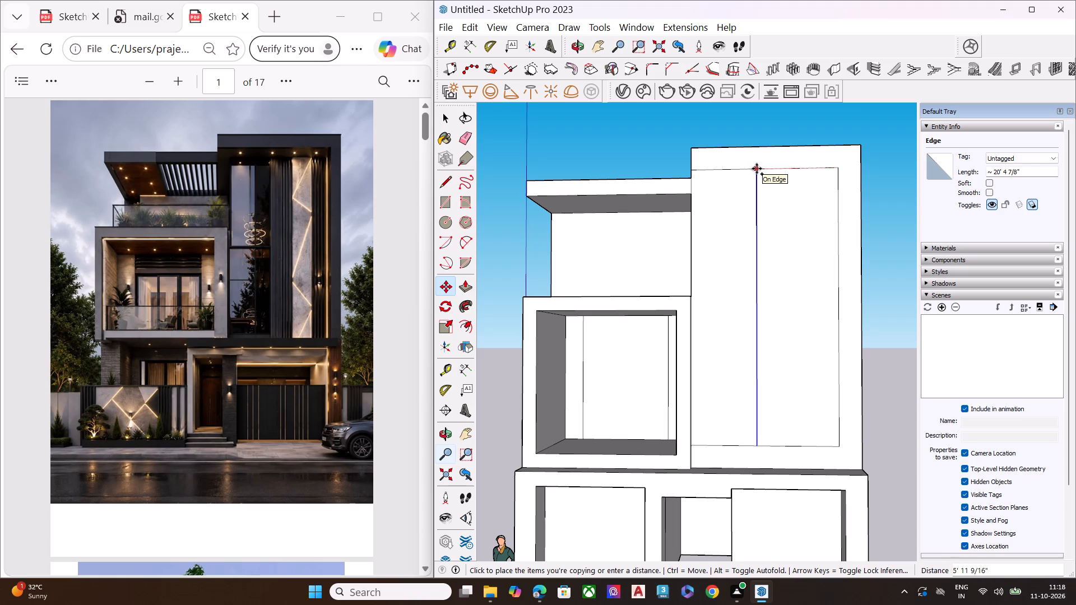
{"action": "left_click", "coordinate": [757, 169]}
{"action": "key", "text": "space"}
Examine the tower face division and compare the facade with the reference house image.
{"action": "scroll", "coordinate": [777, 192], "scroll_direction": "down", "scroll_amount": 8}
{"action": "middle_click_drag", "start_coordinate": [763, 235], "coordinate": [795, 235]}
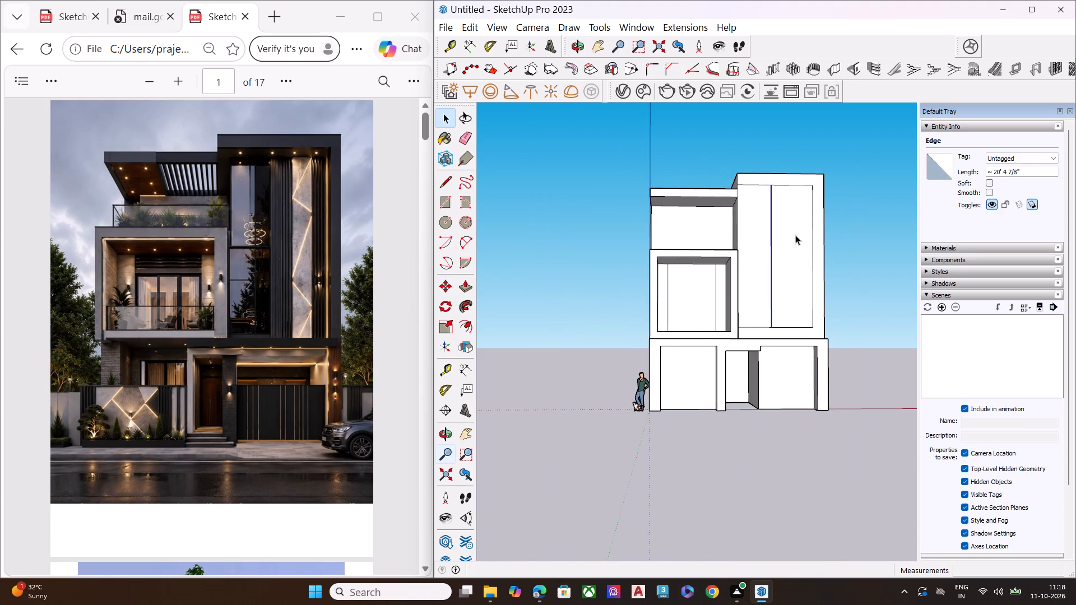
{"action": "scroll", "coordinate": [829, 291], "scroll_direction": "up", "scroll_amount": 6}
{"action": "middle_click_drag", "start_coordinate": [747, 301], "coordinate": [717, 304]}
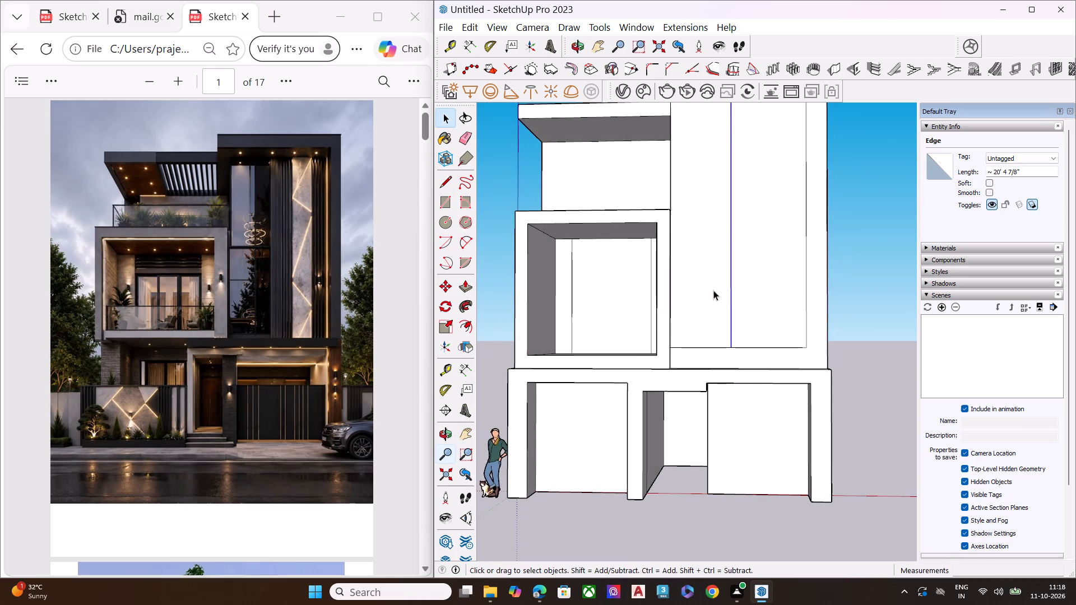
{"action": "scroll", "coordinate": [714, 291], "scroll_direction": "down", "scroll_amount": 5}
{"action": "scroll", "coordinate": [718, 187], "scroll_direction": "up", "scroll_amount": 2}
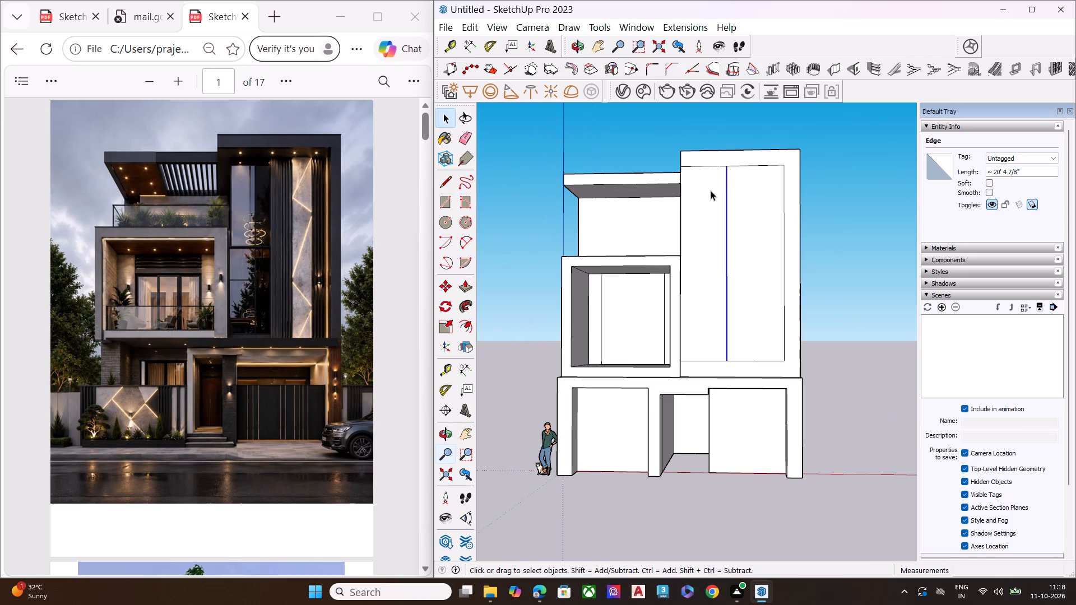
{"action": "scroll", "coordinate": [688, 211], "scroll_direction": "up", "scroll_amount": 4}
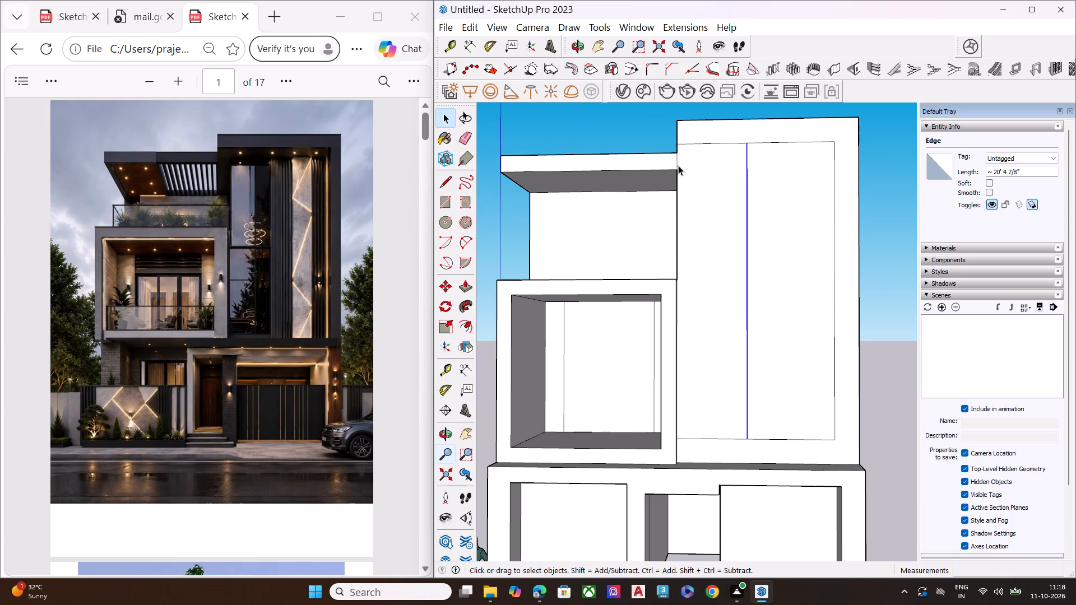
{"action": "scroll", "coordinate": [675, 178], "scroll_direction": "up", "scroll_amount": 1}
{"action": "middle_click_drag", "start_coordinate": [675, 178], "coordinate": [702, 196]}
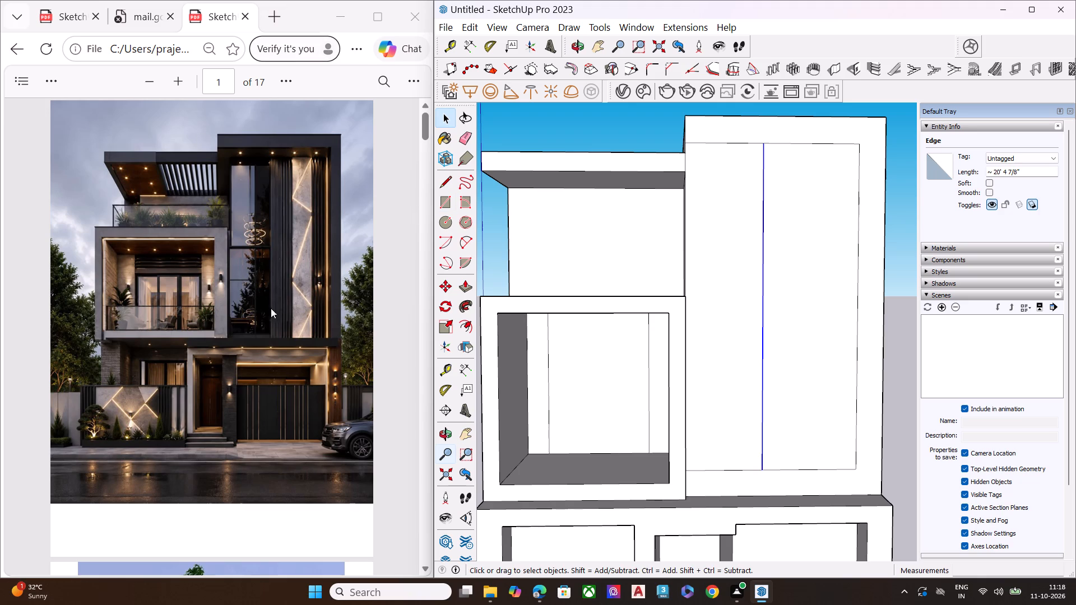
{"action": "scroll", "coordinate": [408, 286], "scroll_direction": "down", "scroll_amount": 3}
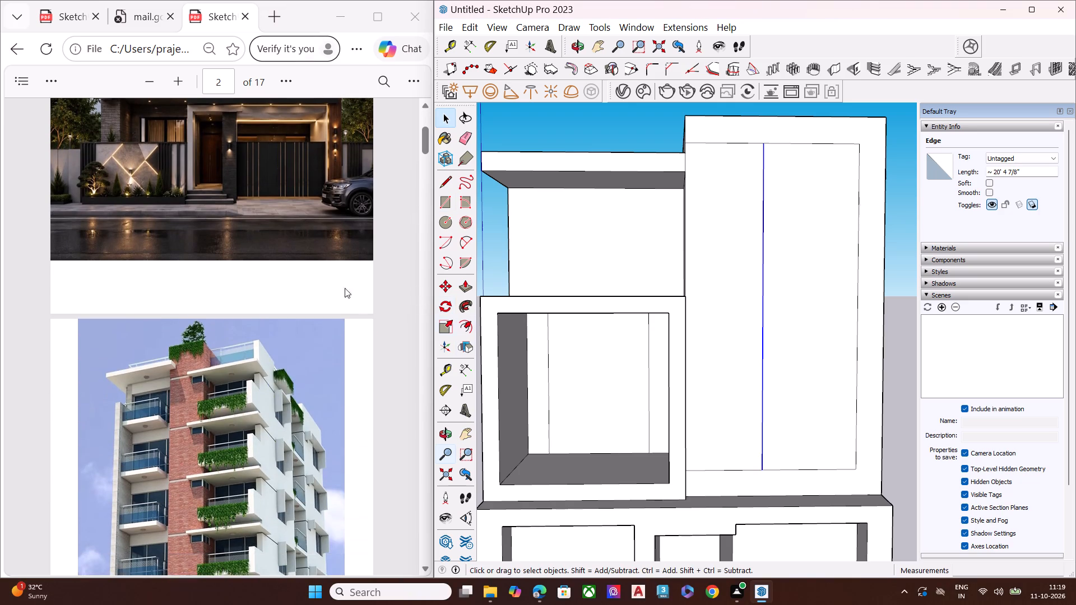
{"action": "scroll", "coordinate": [341, 285], "scroll_direction": "up", "scroll_amount": 2}
Push the ceiling of the leftmost ground-floor opening slightly upward.
{"action": "middle_click_drag", "start_coordinate": [625, 429], "coordinate": [732, 359]}
{"action": "middle_click_drag", "start_coordinate": [732, 359], "coordinate": [617, 368]}
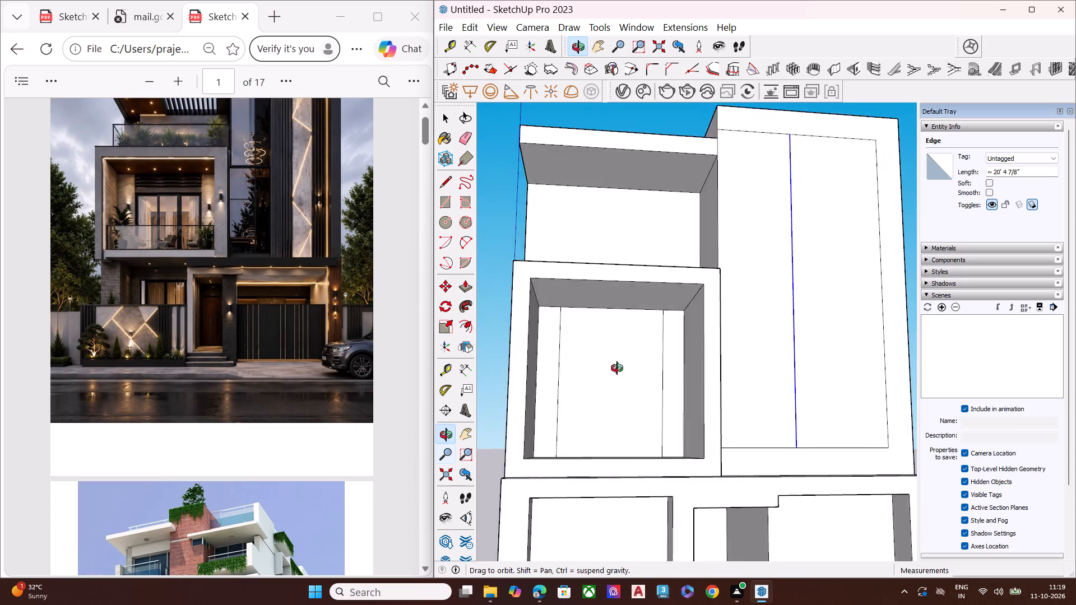
{"action": "middle_click_drag", "start_coordinate": [617, 368], "coordinate": [525, 368]}
{"action": "scroll", "coordinate": [530, 365], "scroll_direction": "up", "scroll_amount": 1}
{"action": "scroll", "coordinate": [608, 322], "scroll_direction": "down", "scroll_amount": 4}
{"action": "scroll", "coordinate": [608, 322], "scroll_direction": "up", "scroll_amount": 1}
{"action": "scroll", "coordinate": [608, 322], "scroll_direction": "down", "scroll_amount": 5}
{"action": "scroll", "coordinate": [583, 476], "scroll_direction": "up", "scroll_amount": 6}
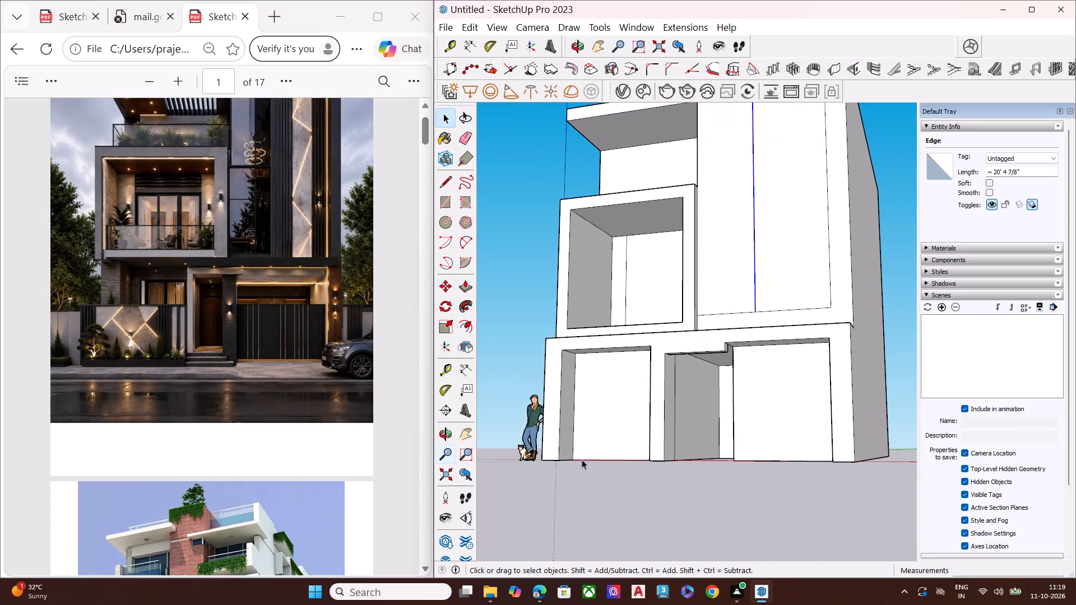
{"action": "scroll", "coordinate": [585, 391], "scroll_direction": "up", "scroll_amount": 1}
{"action": "scroll", "coordinate": [587, 387], "scroll_direction": "down", "scroll_amount": 1}
{"action": "scroll", "coordinate": [590, 385], "scroll_direction": "up", "scroll_amount": 6}
{"action": "middle_click_drag", "start_coordinate": [642, 307], "coordinate": [660, 257]}
{"action": "scroll", "coordinate": [645, 303], "scroll_direction": "up", "scroll_amount": 1}
{"action": "left_click", "coordinate": [661, 310]}
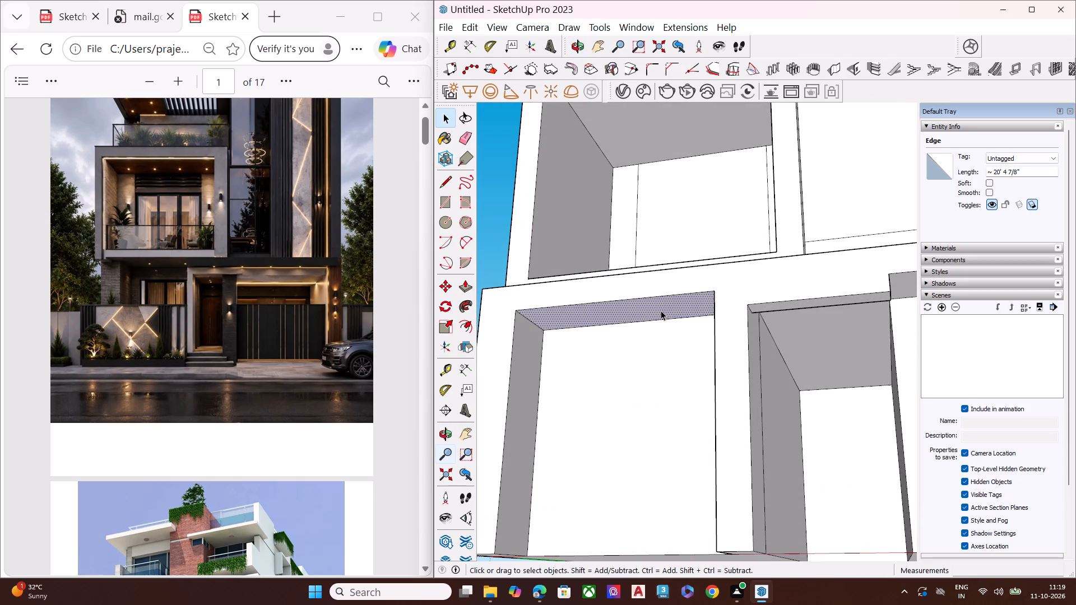
{"action": "key", "text": "p"}
{"action": "left_click", "coordinate": [661, 310]}
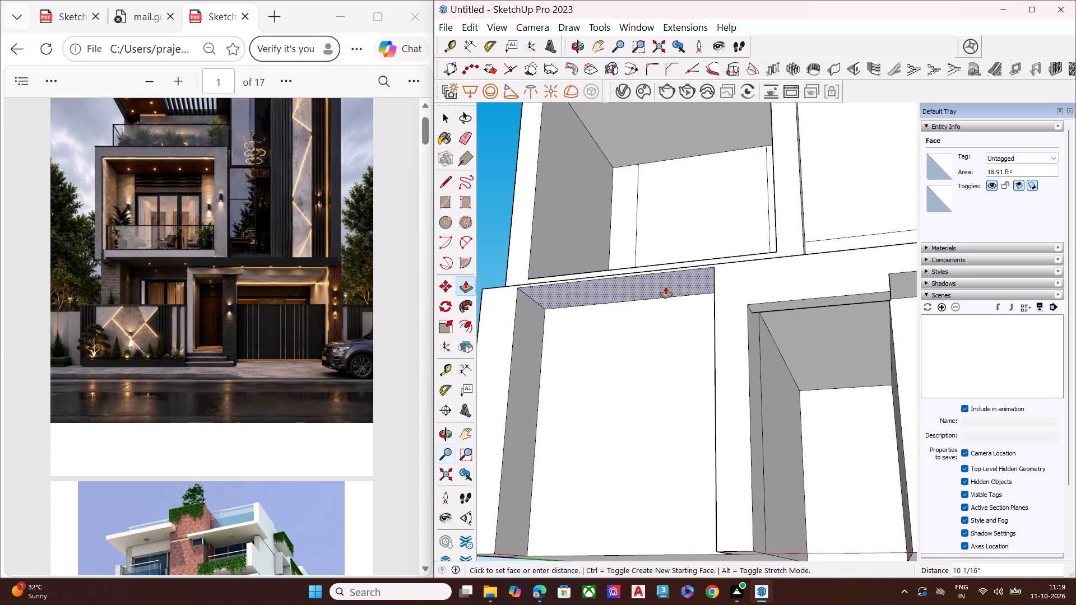
{"action": "middle_click_drag", "start_coordinate": [669, 297], "coordinate": [676, 497]}
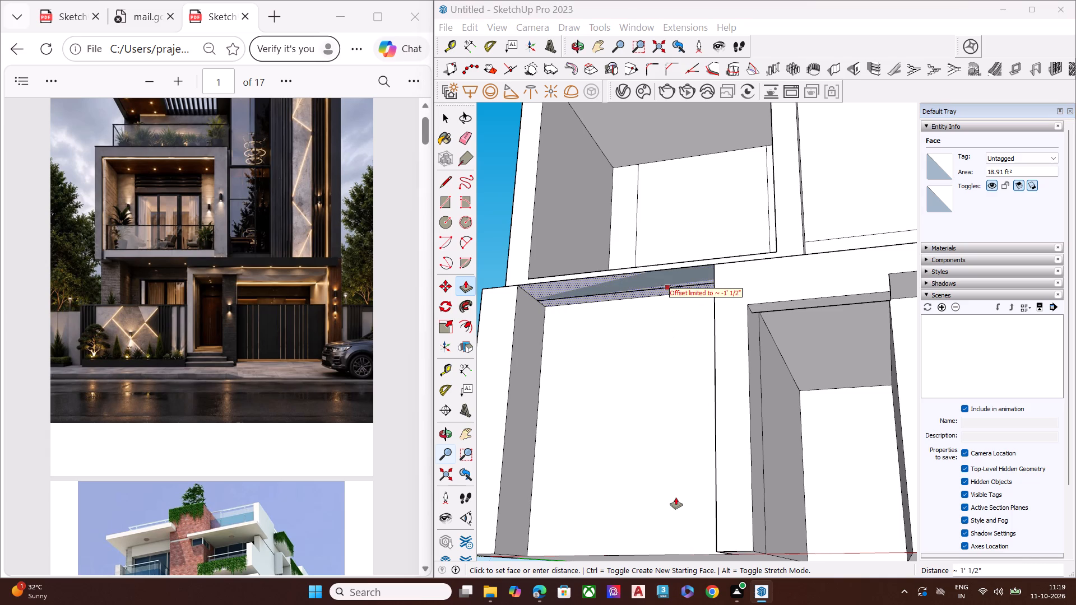
{"action": "scroll", "coordinate": [640, 341], "scroll_direction": "down", "scroll_amount": 2}
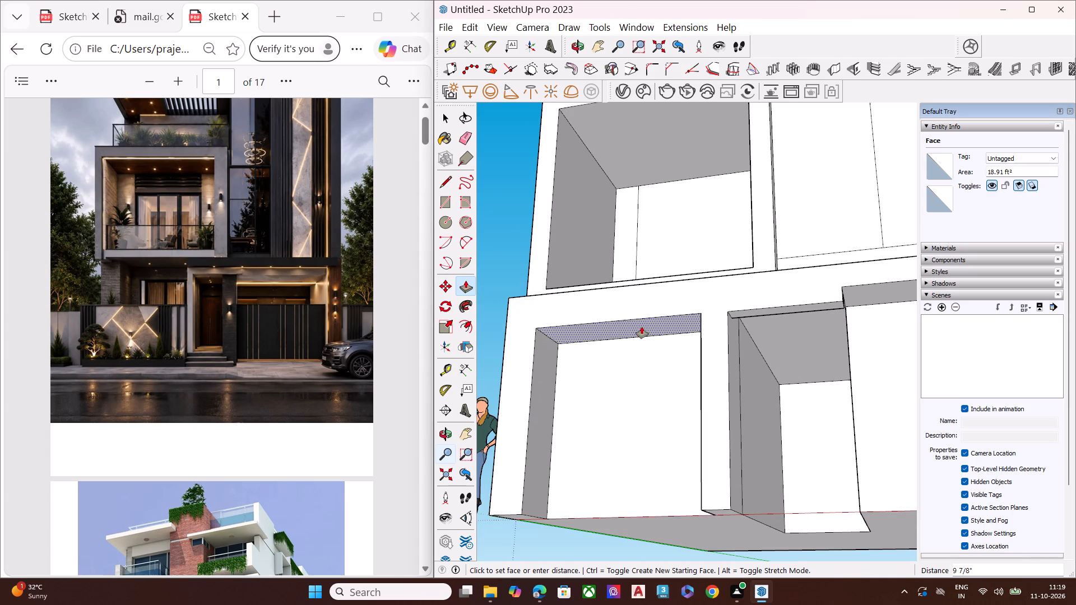
{"action": "left_click", "coordinate": [646, 309]}
{"action": "key", "text": "space"}
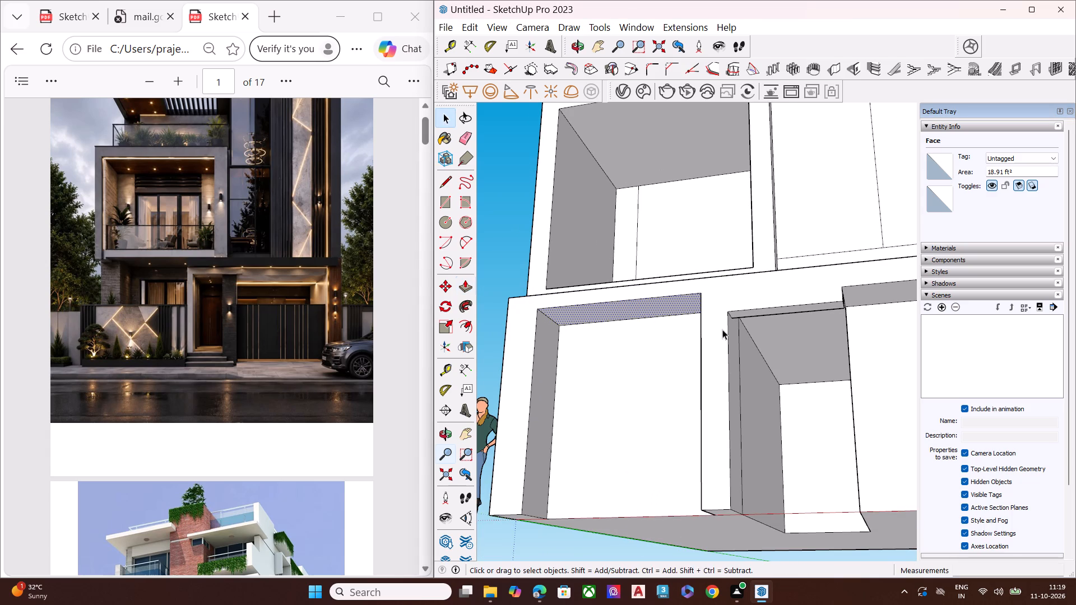
Push the narrow front soffit of the middle entrance opening up to the top of the neighbouring left opening.
{"action": "middle_click_drag", "start_coordinate": [722, 332], "coordinate": [734, 431]}
{"action": "scroll", "coordinate": [625, 412], "scroll_direction": "up", "scroll_amount": 1}
{"action": "scroll", "coordinate": [742, 411], "scroll_direction": "up", "scroll_amount": 1}
{"action": "middle_click_drag", "start_coordinate": [742, 405], "coordinate": [758, 295]}
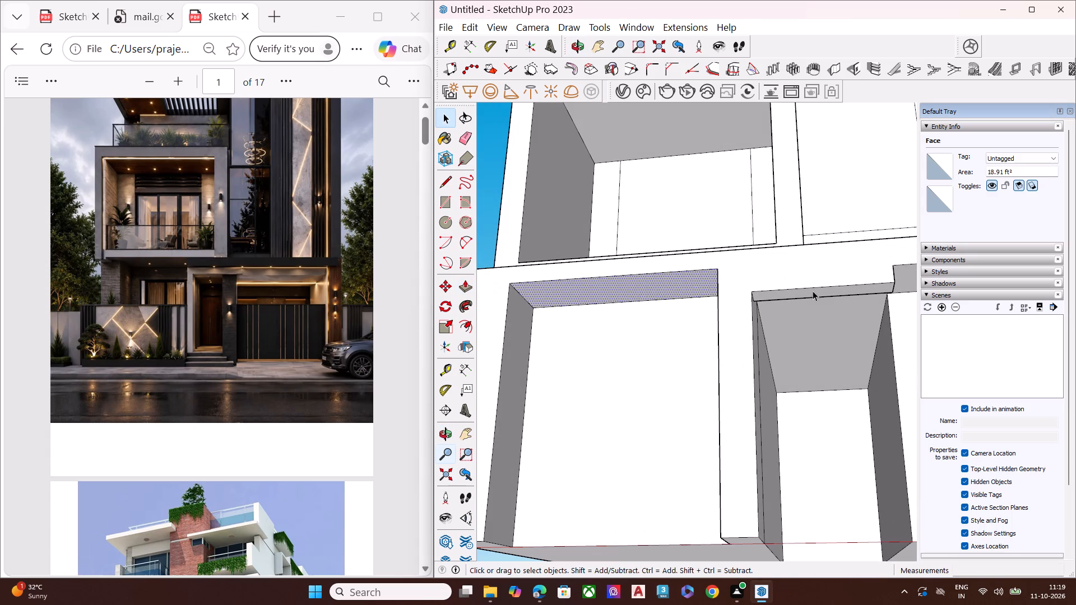
{"action": "left_click", "coordinate": [813, 292]}
{"action": "key", "text": "p"}
{"action": "left_click", "coordinate": [813, 292]}
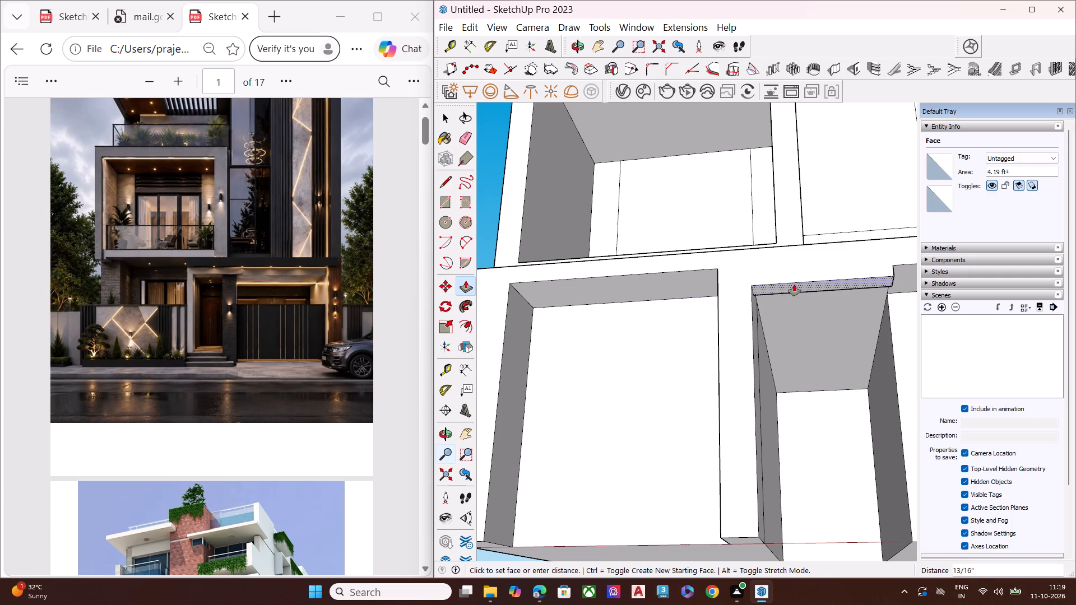
{"action": "left_click", "coordinate": [713, 268]}
{"action": "key", "text": "space"}
Pull the narrow vertical face above the entrance ceiling forward about 10 5/16", flush with the ground-floor facade.
{"action": "scroll", "coordinate": [704, 328], "scroll_direction": "down", "scroll_amount": 3}
{"action": "middle_click_drag", "start_coordinate": [805, 288], "coordinate": [803, 389]}
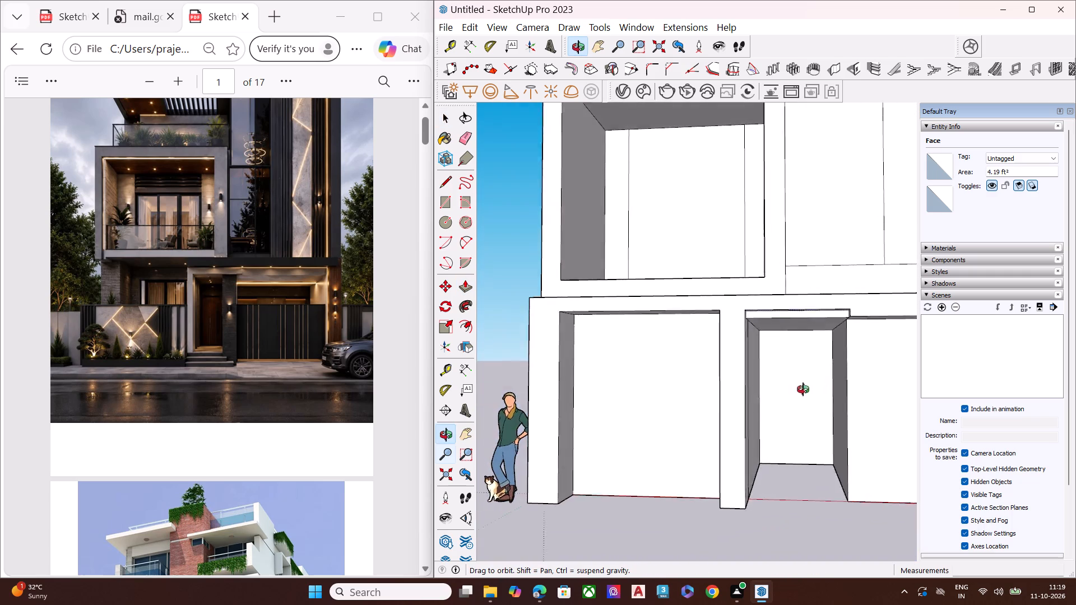
{"action": "middle_click_drag", "start_coordinate": [803, 389], "coordinate": [552, 327]}
{"action": "scroll", "coordinate": [812, 281], "scroll_direction": "up", "scroll_amount": 4}
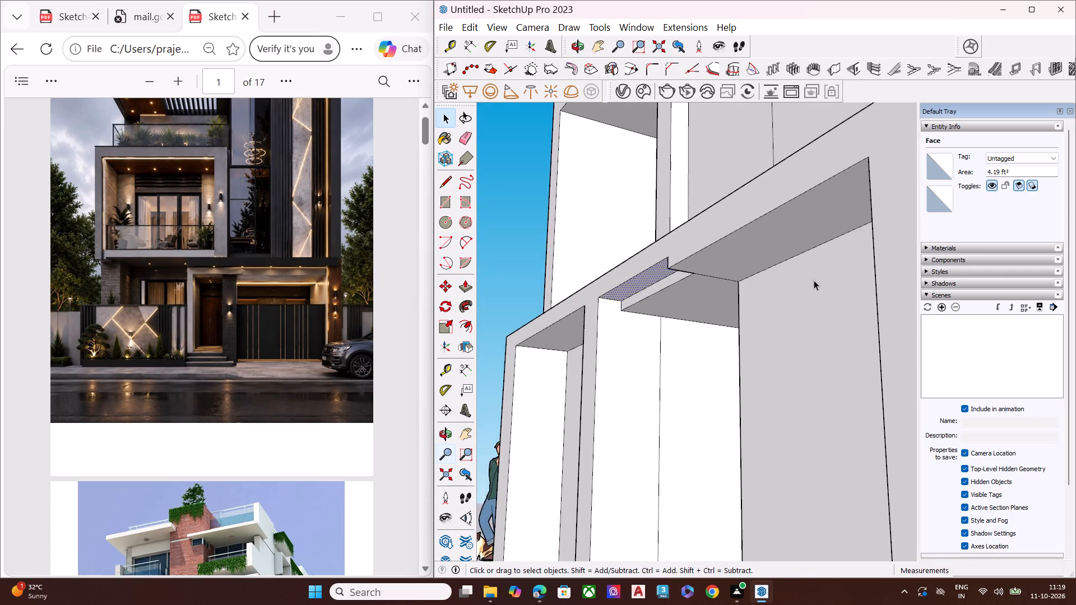
{"action": "middle_click_drag", "start_coordinate": [762, 297], "coordinate": [786, 259]}
{"action": "middle_click_drag", "start_coordinate": [698, 249], "coordinate": [777, 208]}
{"action": "scroll", "coordinate": [771, 223], "scroll_direction": "up", "scroll_amount": 7}
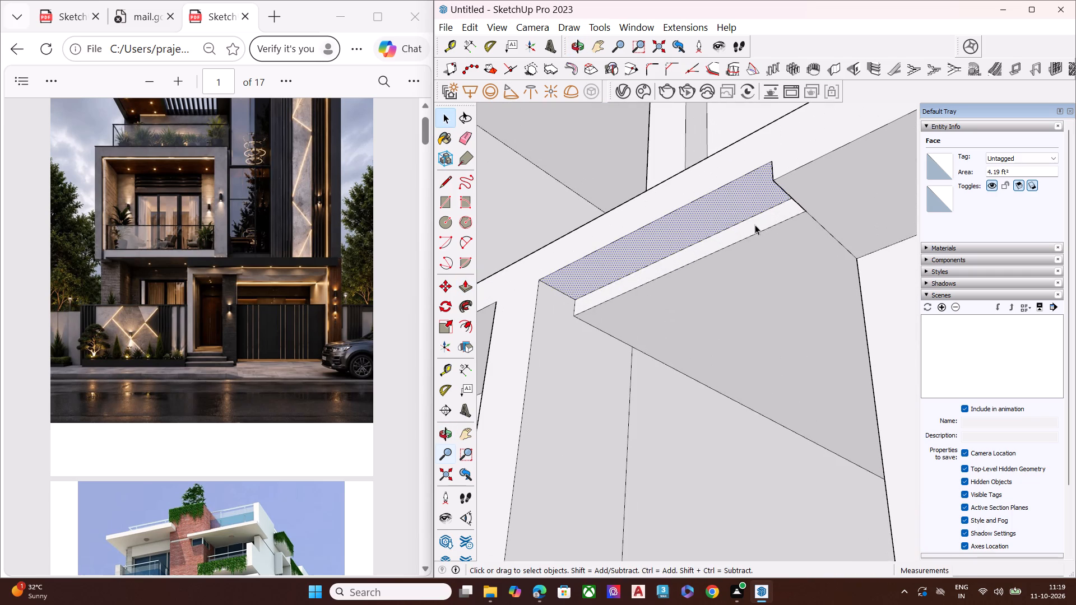
{"action": "left_click", "coordinate": [755, 225]}
{"action": "key", "text": "p"}
{"action": "left_click", "coordinate": [755, 225]}
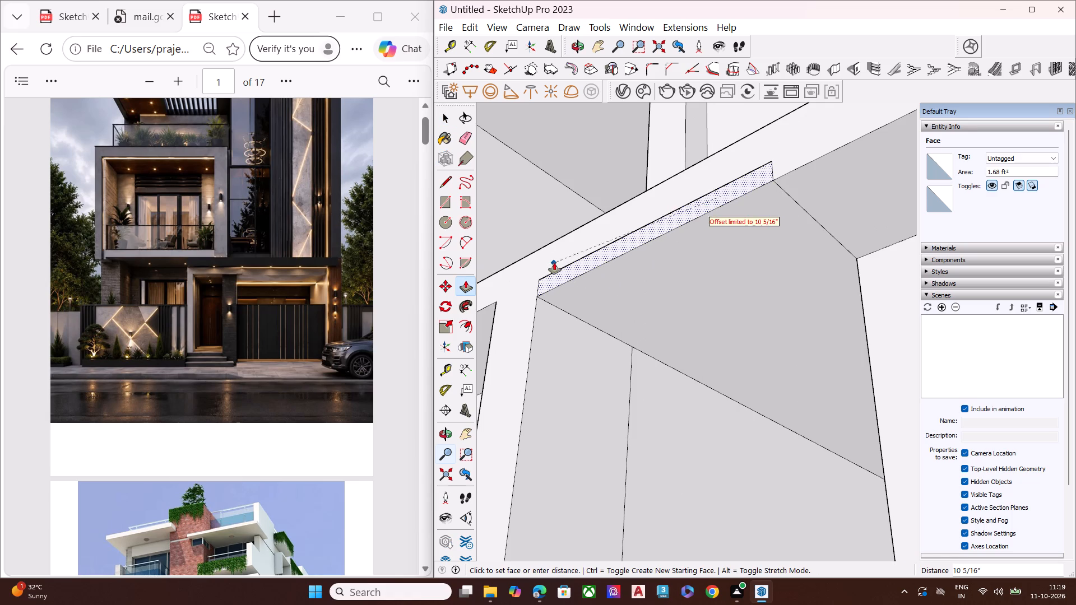
{"action": "left_click", "coordinate": [554, 263]}
{"action": "key", "text": "space"}
{"action": "middle_click_drag", "start_coordinate": [667, 247], "coordinate": [705, 351]}
{"action": "key", "text": "q"}
{"action": "key", "text": "space"}
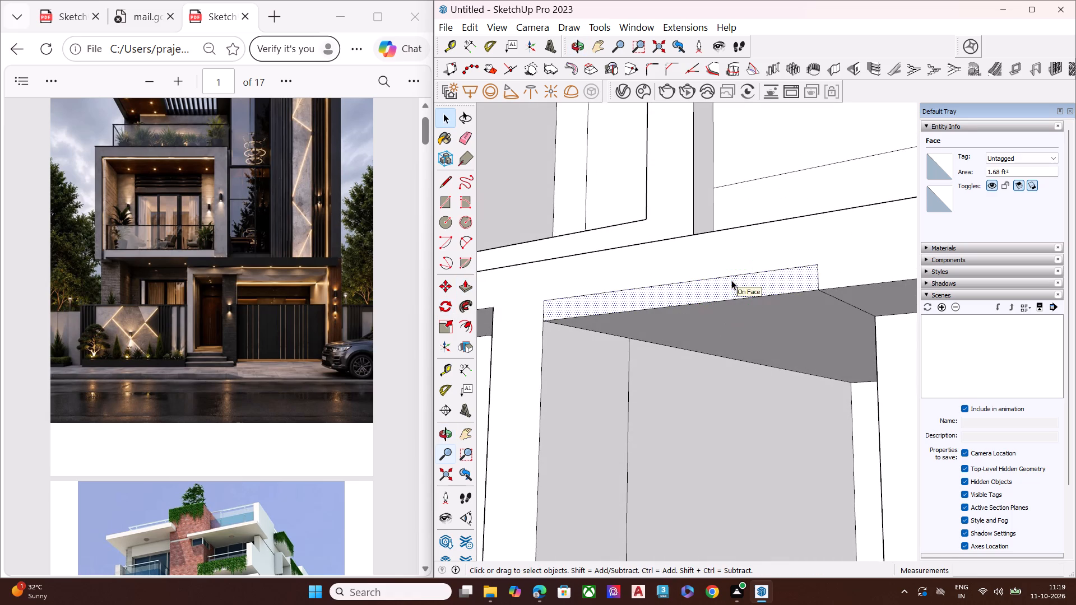
Delete the leftover top edge and both short vertical edges of the narrow strip above the middle entrance opening.
{"action": "left_click", "coordinate": [732, 276]}
{"action": "key", "text": "Delete"}
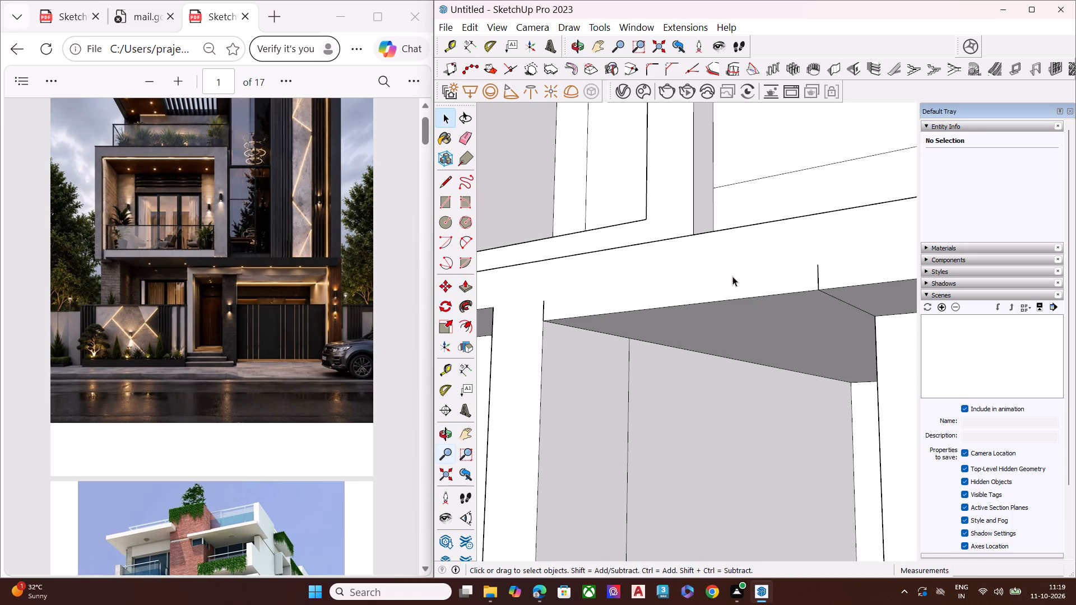
{"action": "left_click", "coordinate": [818, 277]}
{"action": "key", "text": "Delete"}
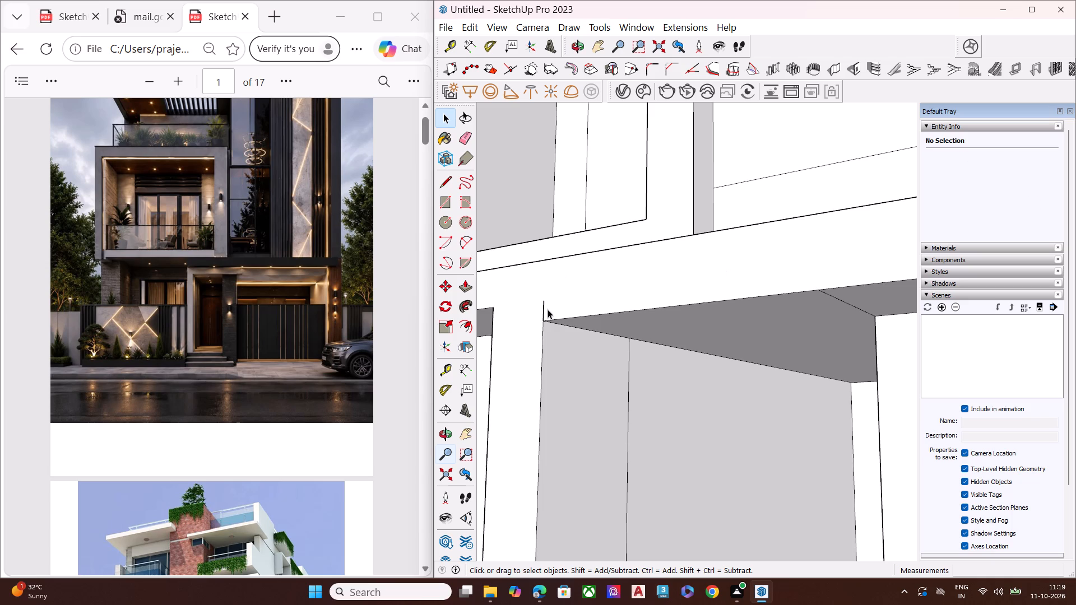
{"action": "left_click", "coordinate": [545, 305]}
{"action": "key", "text": "Delete"}
Examine the ground floor, balcony and tower from several angles and compare them with the reference house image.
{"action": "scroll", "coordinate": [527, 294], "scroll_direction": "down", "scroll_amount": 9}
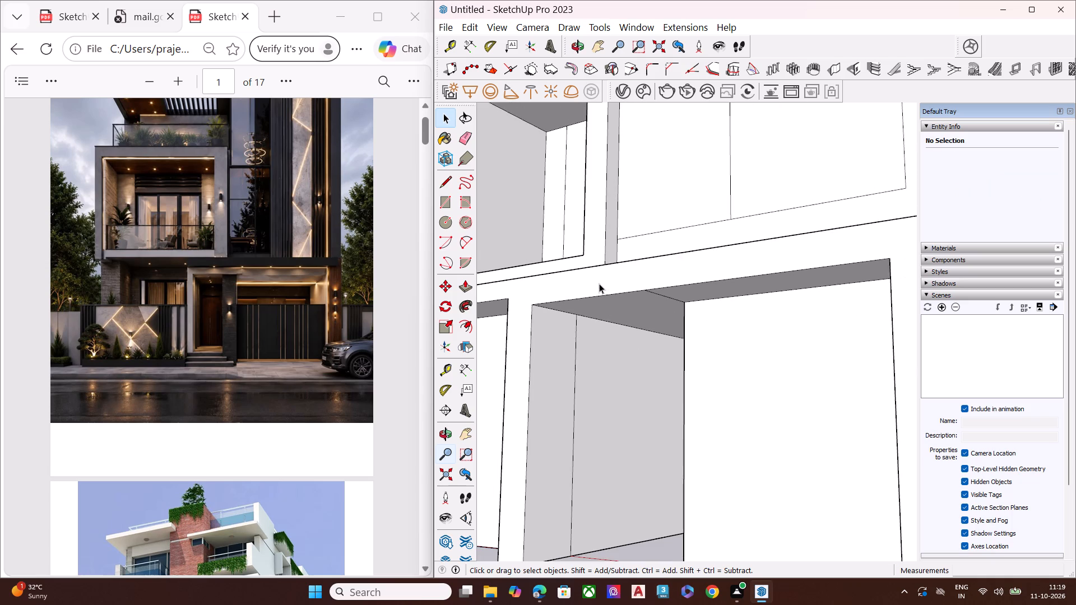
{"action": "middle_click_drag", "start_coordinate": [599, 283], "coordinate": [606, 288]}
{"action": "scroll", "coordinate": [599, 283], "scroll_direction": "down", "scroll_amount": 2}
{"action": "scroll", "coordinate": [570, 283], "scroll_direction": "up", "scroll_amount": 1}
{"action": "scroll", "coordinate": [570, 283], "scroll_direction": "down", "scroll_amount": 2}
{"action": "scroll", "coordinate": [570, 286], "scroll_direction": "up", "scroll_amount": 1}
{"action": "scroll", "coordinate": [570, 288], "scroll_direction": "down", "scroll_amount": 1}
{"action": "scroll", "coordinate": [94, 288], "scroll_direction": "down", "scroll_amount": 5}
{"action": "scroll", "coordinate": [230, 337], "scroll_direction": "up", "scroll_amount": 3}
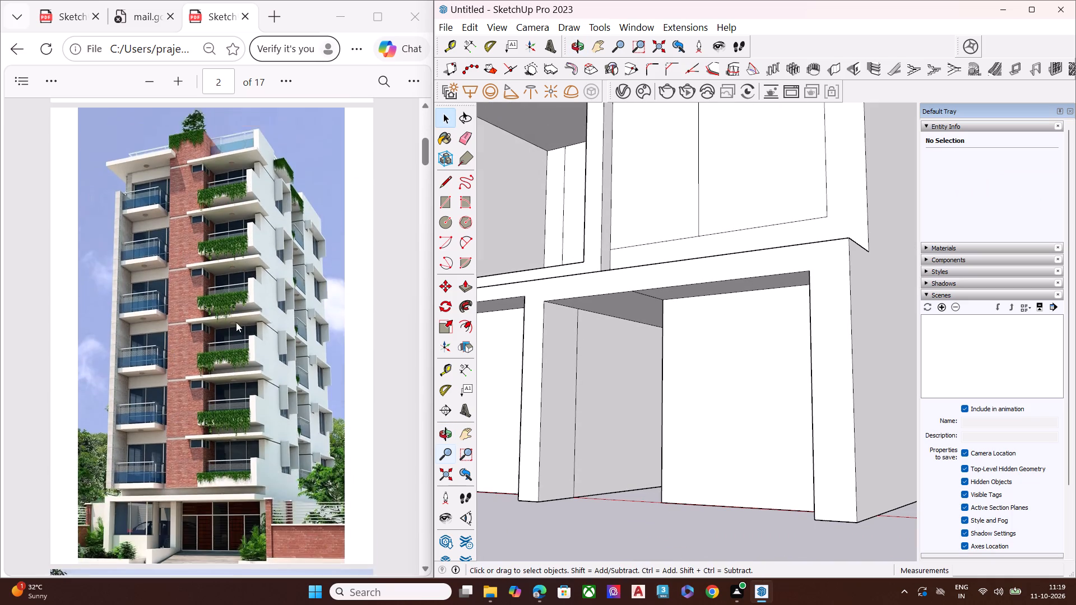
{"action": "scroll", "coordinate": [236, 322], "scroll_direction": "up", "scroll_amount": 7}
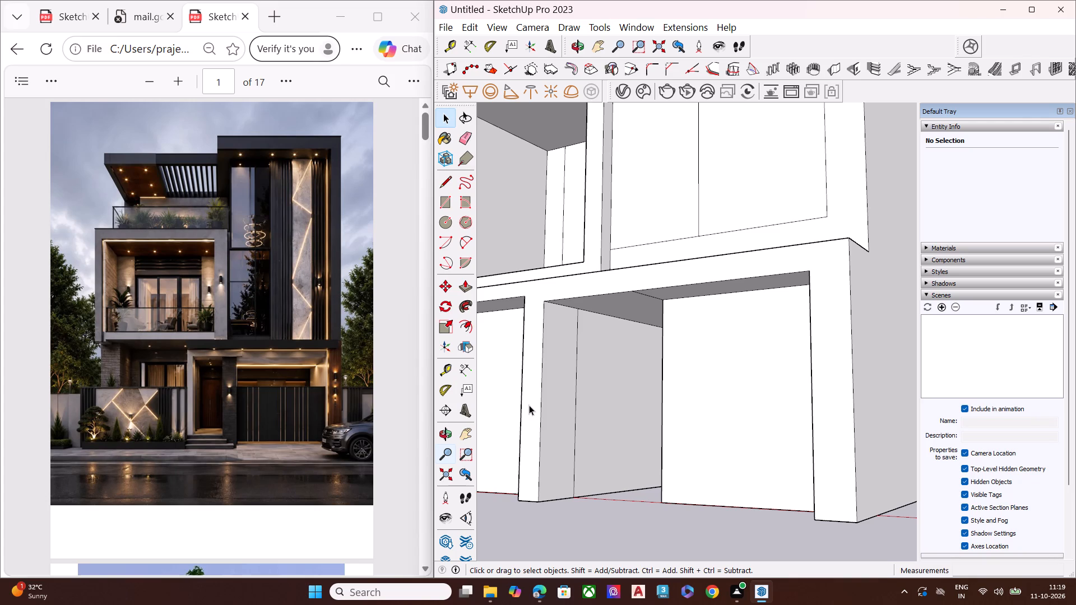
{"action": "scroll", "coordinate": [658, 193], "scroll_direction": "down", "scroll_amount": 1}
{"action": "scroll", "coordinate": [656, 194], "scroll_direction": "up", "scroll_amount": 1}
{"action": "scroll", "coordinate": [656, 197], "scroll_direction": "down", "scroll_amount": 6}
{"action": "scroll", "coordinate": [629, 411], "scroll_direction": "down", "scroll_amount": 6}
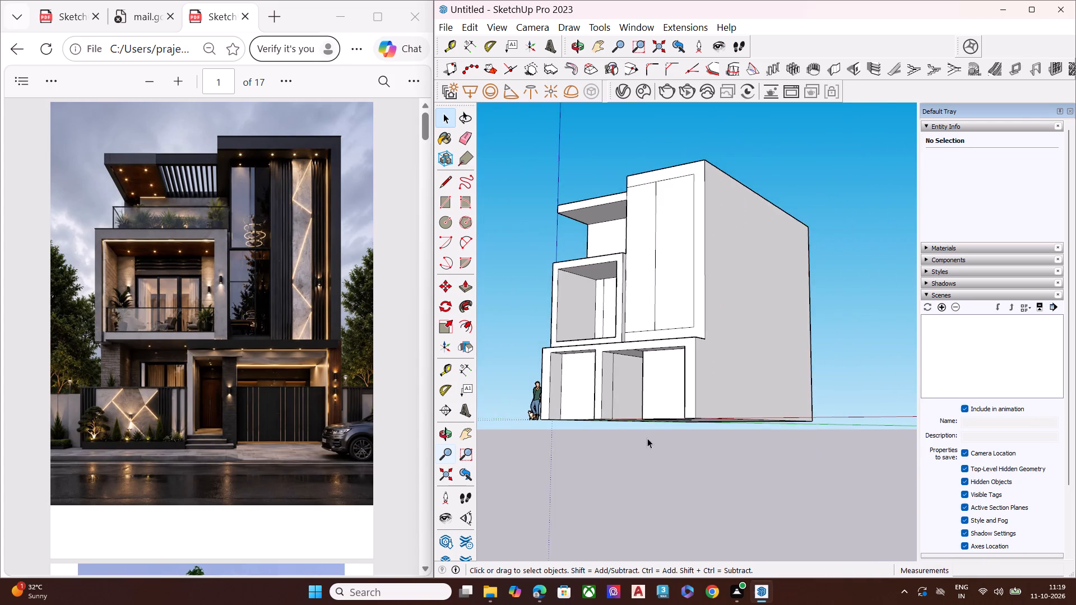
{"action": "middle_click_drag", "start_coordinate": [655, 373], "coordinate": [783, 408]}
{"action": "scroll", "coordinate": [655, 373], "scroll_direction": "down", "scroll_amount": 1}
{"action": "scroll", "coordinate": [733, 373], "scroll_direction": "up", "scroll_amount": 6}
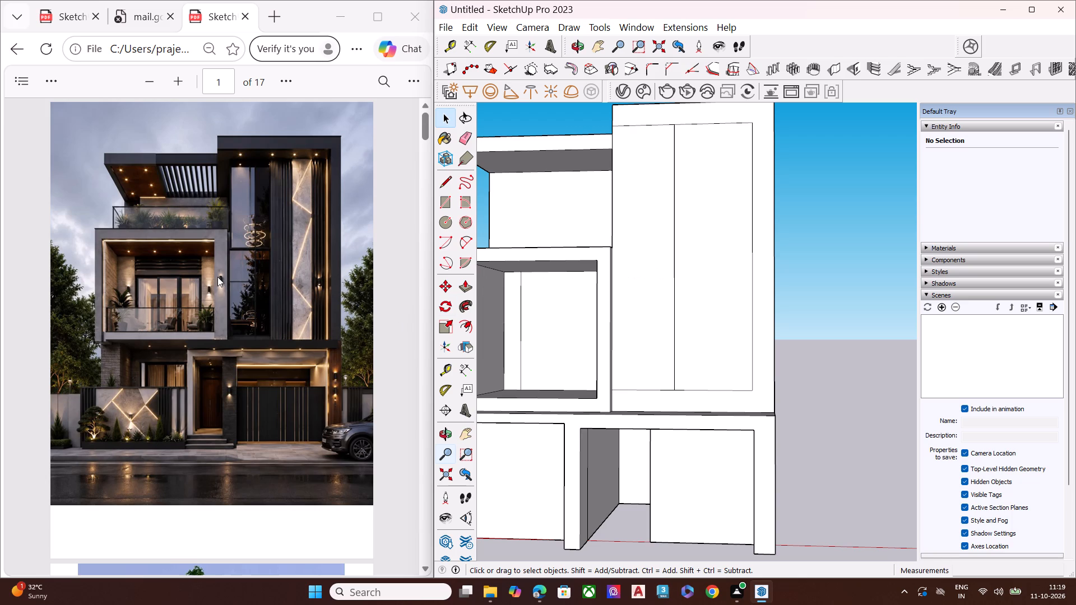
{"action": "middle_click_drag", "start_coordinate": [557, 351], "coordinate": [712, 347]}
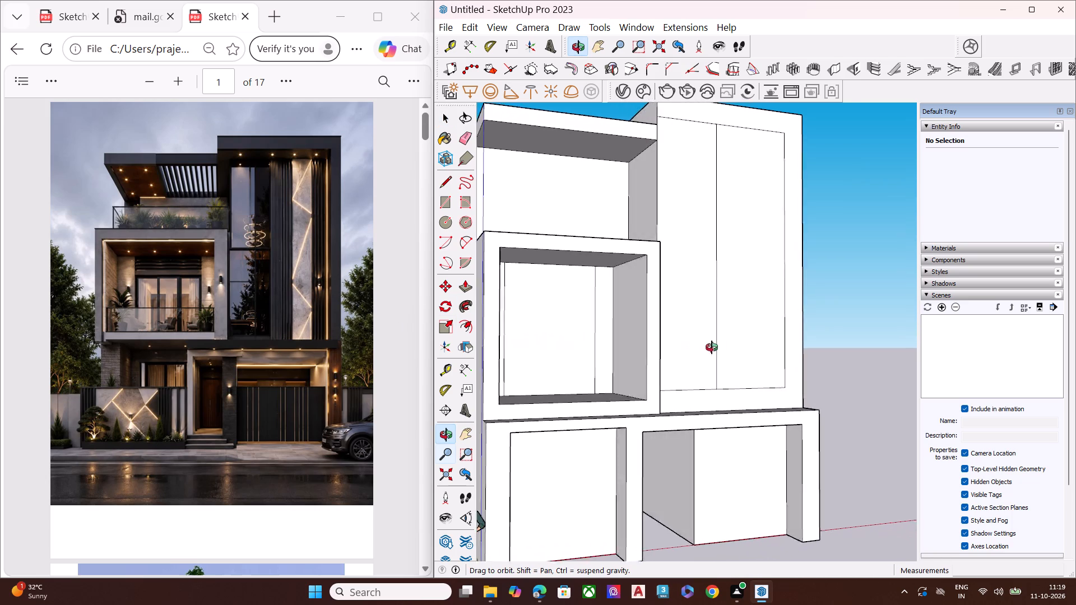
{"action": "middle_click_drag", "start_coordinate": [712, 347], "coordinate": [545, 348]}
{"action": "scroll", "coordinate": [801, 315], "scroll_direction": "down", "scroll_amount": 6}
{"action": "middle_click_drag", "start_coordinate": [708, 376], "coordinate": [710, 366]}
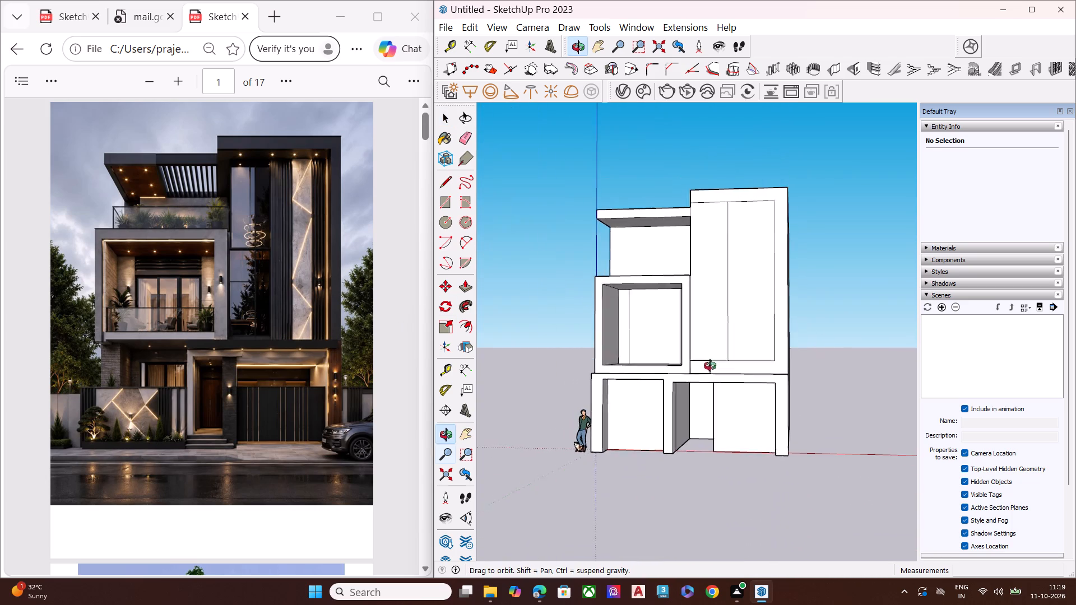
{"action": "middle_click_drag", "start_coordinate": [710, 366], "coordinate": [748, 337]}
Draw a horizontal line near the top of the balcony's back wall, joining its two vertical division lines.
{"action": "scroll", "coordinate": [748, 337], "scroll_direction": "up", "scroll_amount": 6}
{"action": "scroll", "coordinate": [511, 218], "scroll_direction": "up", "scroll_amount": 1}
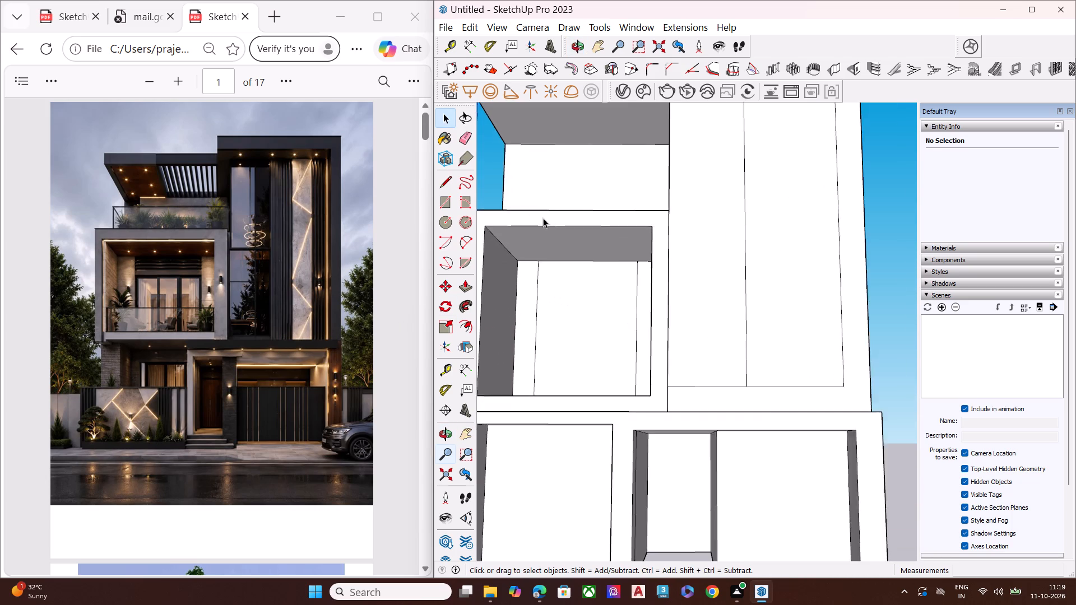
{"action": "scroll", "coordinate": [543, 218], "scroll_direction": "up", "scroll_amount": 2}
{"action": "scroll", "coordinate": [582, 273], "scroll_direction": "up", "scroll_amount": 6}
{"action": "scroll", "coordinate": [576, 317], "scroll_direction": "down", "scroll_amount": 4}
{"action": "key", "text": "l"}
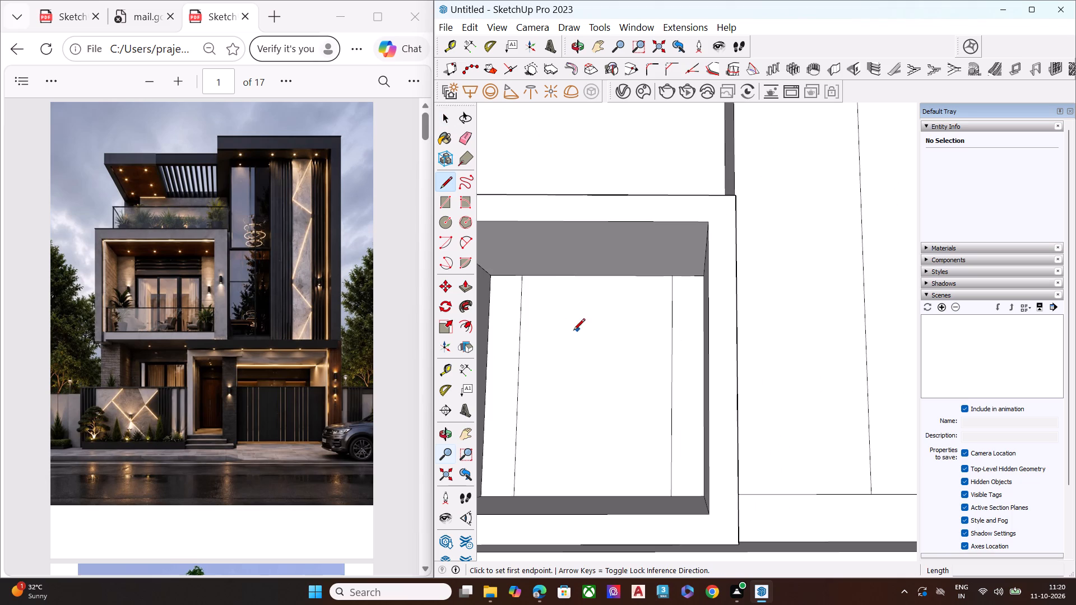
{"action": "left_click", "coordinate": [522, 314]}
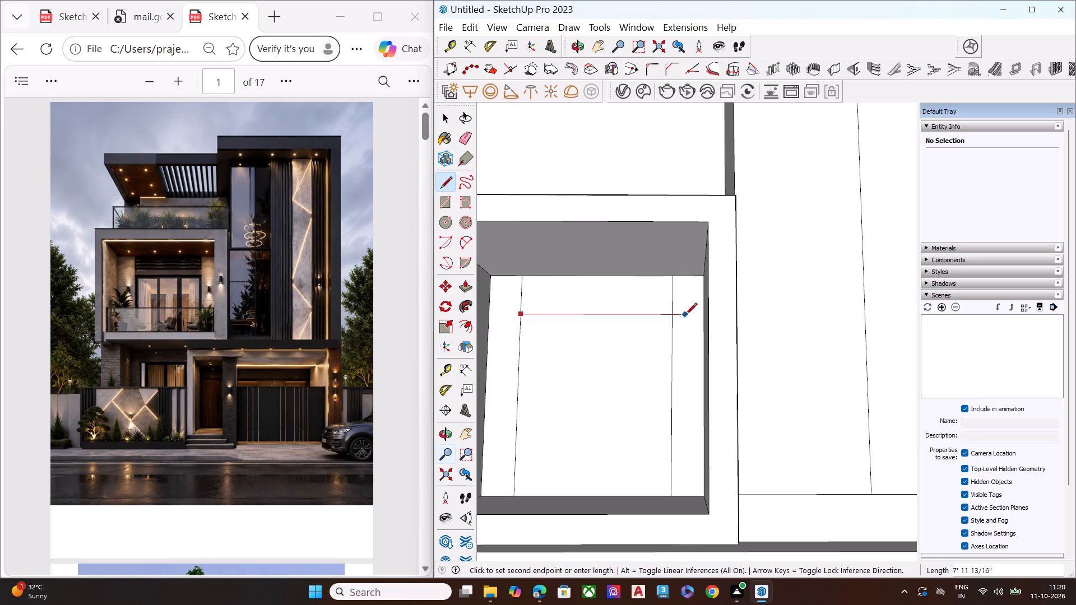
{"action": "left_click", "coordinate": [672, 316]}
{"action": "key", "text": "space"}
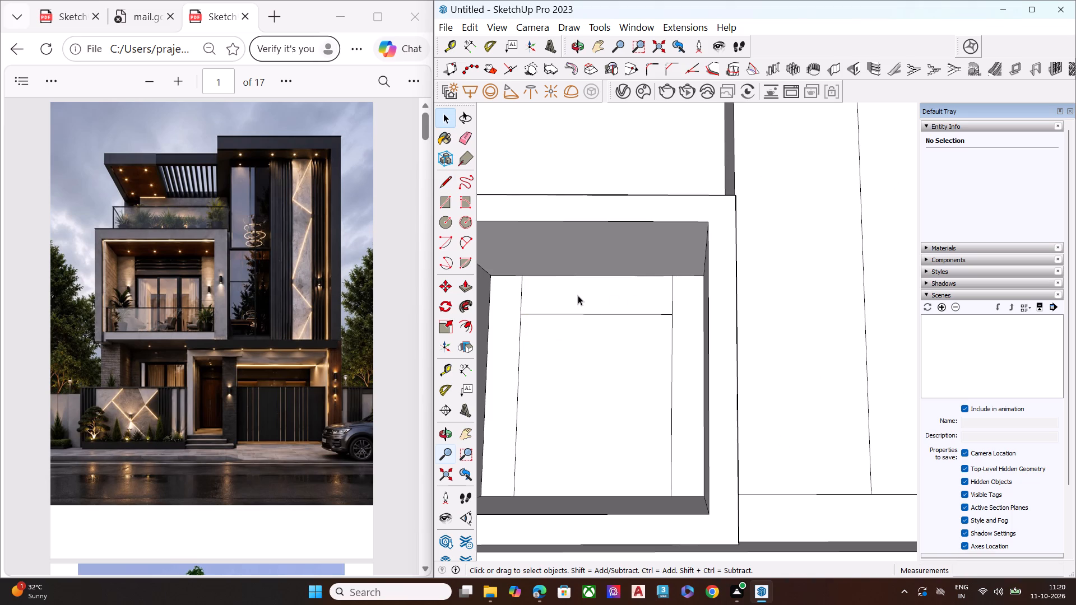
Push the back wall of the upper recessed terrace inward about 2' 1" to deepen the terrace.
{"action": "scroll", "coordinate": [183, 290], "scroll_direction": "up", "scroll_amount": 3}
{"action": "scroll", "coordinate": [655, 303], "scroll_direction": "down", "scroll_amount": 6}
{"action": "middle_click_drag", "start_coordinate": [710, 341], "coordinate": [658, 426]}
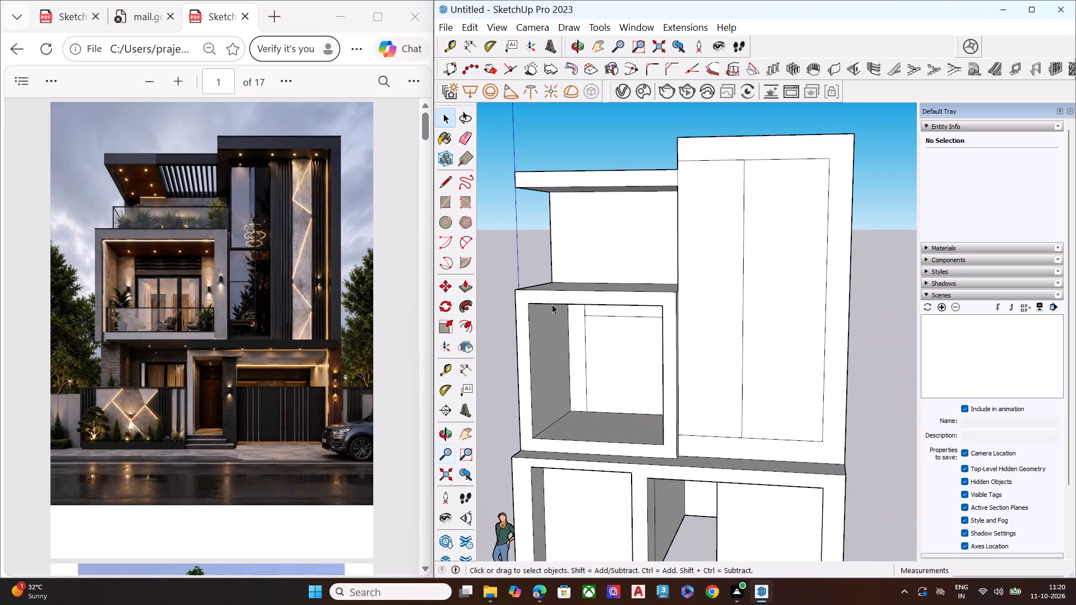
{"action": "scroll", "coordinate": [550, 302], "scroll_direction": "down", "scroll_amount": 4}
{"action": "middle_click_drag", "start_coordinate": [638, 366], "coordinate": [681, 383]}
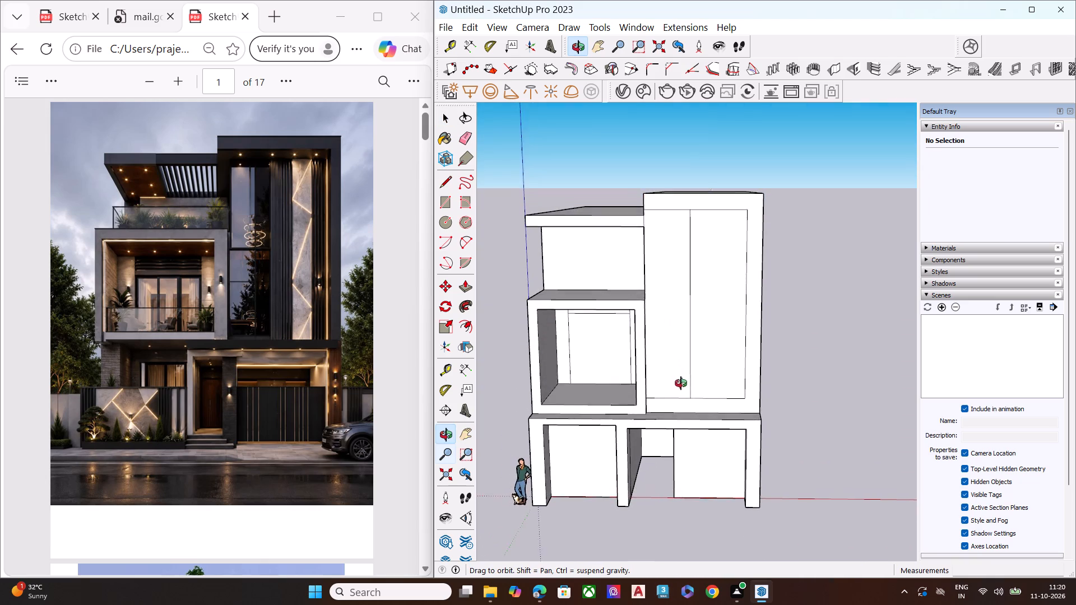
{"action": "middle_click_drag", "start_coordinate": [681, 383], "coordinate": [715, 368]}
{"action": "middle_click_drag", "start_coordinate": [655, 289], "coordinate": [623, 117]}
{"action": "scroll", "coordinate": [654, 287], "scroll_direction": "up", "scroll_amount": 1}
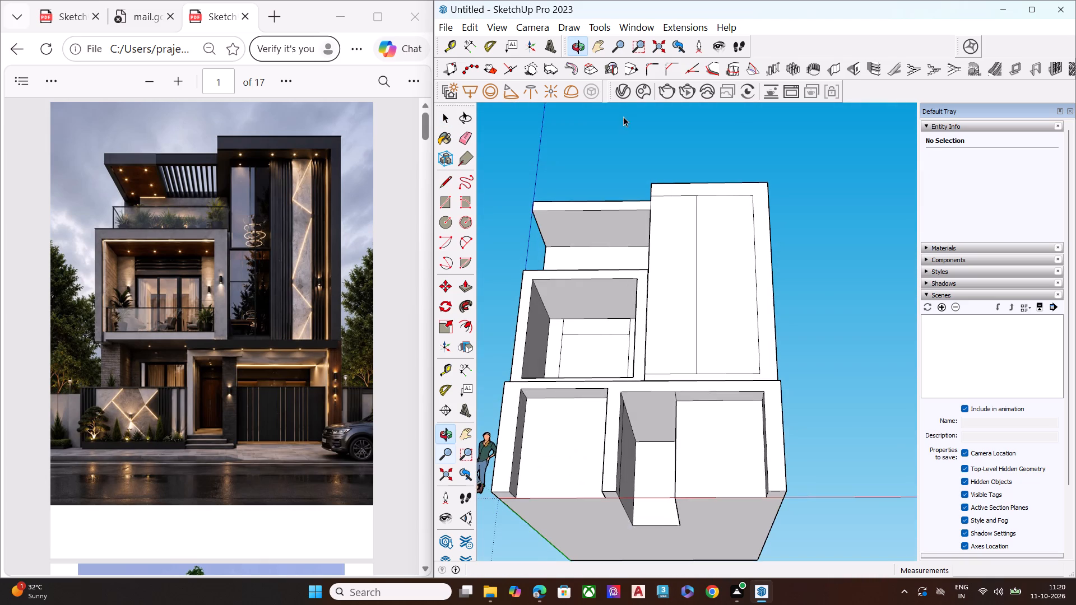
{"action": "scroll", "coordinate": [616, 179], "scroll_direction": "up", "scroll_amount": 12}
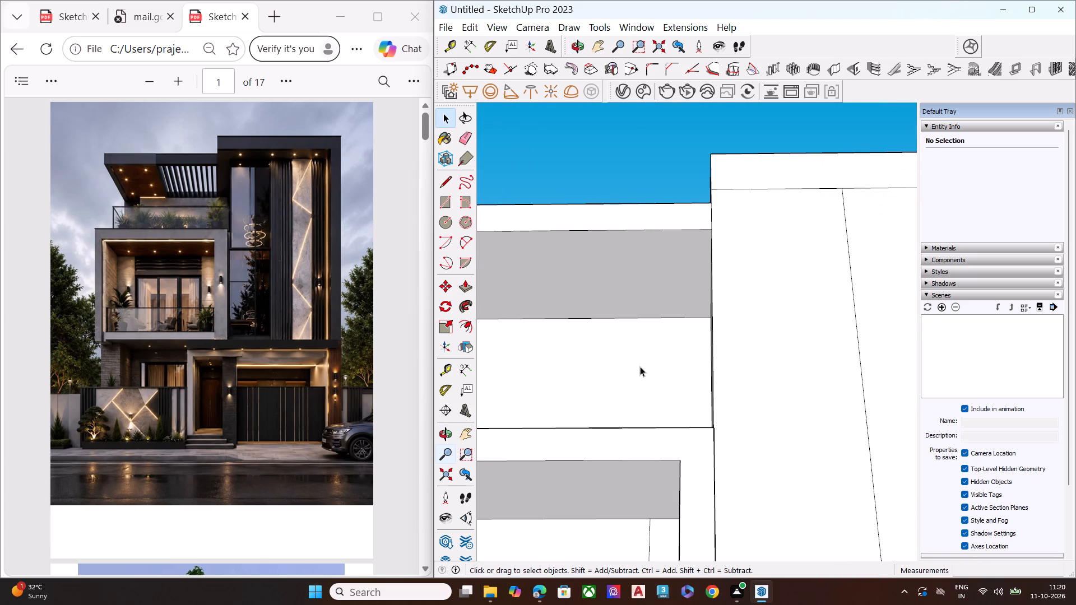
{"action": "left_click", "coordinate": [640, 366]}
{"action": "key", "text": "p"}
{"action": "left_click", "coordinate": [640, 366]}
{"action": "middle_click_drag", "start_coordinate": [624, 374], "coordinate": [638, 376]}
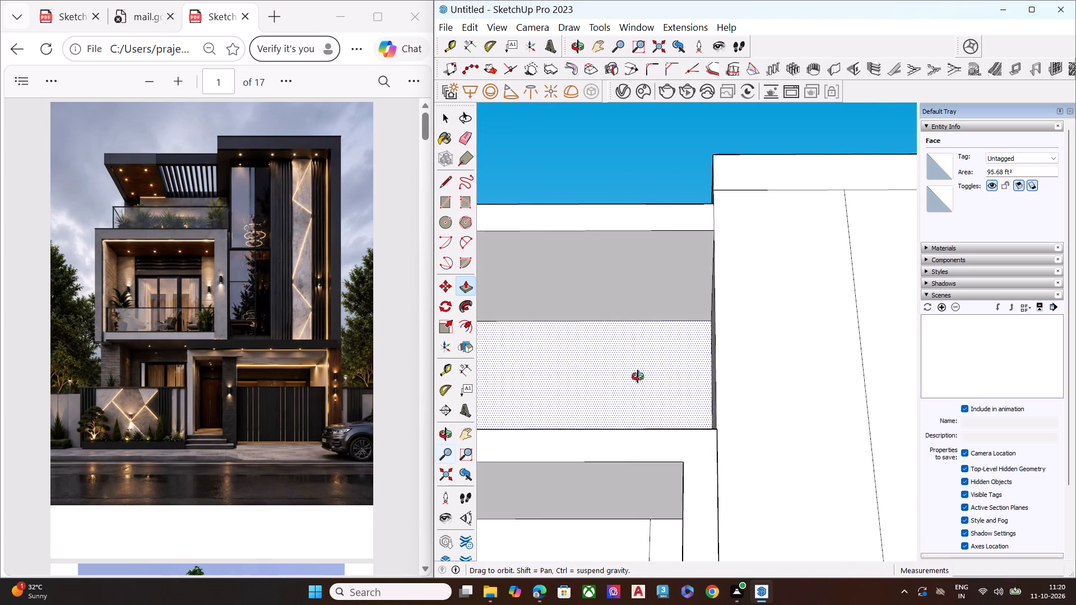
{"action": "middle_click_drag", "start_coordinate": [638, 376], "coordinate": [962, 435]}
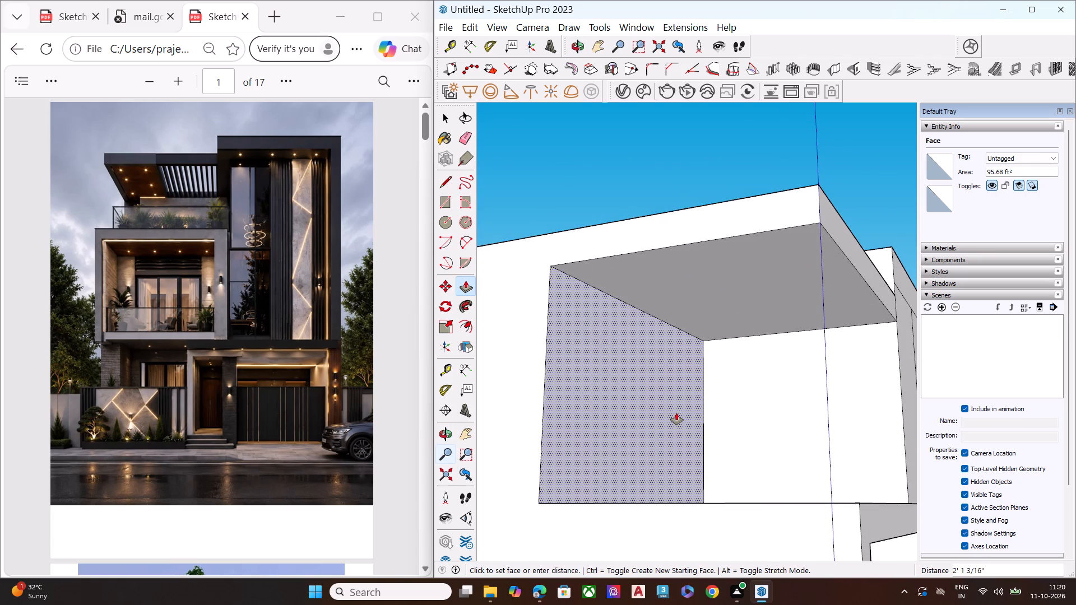
{"action": "left_click", "coordinate": [676, 413]}
{"action": "key", "text": "space"}
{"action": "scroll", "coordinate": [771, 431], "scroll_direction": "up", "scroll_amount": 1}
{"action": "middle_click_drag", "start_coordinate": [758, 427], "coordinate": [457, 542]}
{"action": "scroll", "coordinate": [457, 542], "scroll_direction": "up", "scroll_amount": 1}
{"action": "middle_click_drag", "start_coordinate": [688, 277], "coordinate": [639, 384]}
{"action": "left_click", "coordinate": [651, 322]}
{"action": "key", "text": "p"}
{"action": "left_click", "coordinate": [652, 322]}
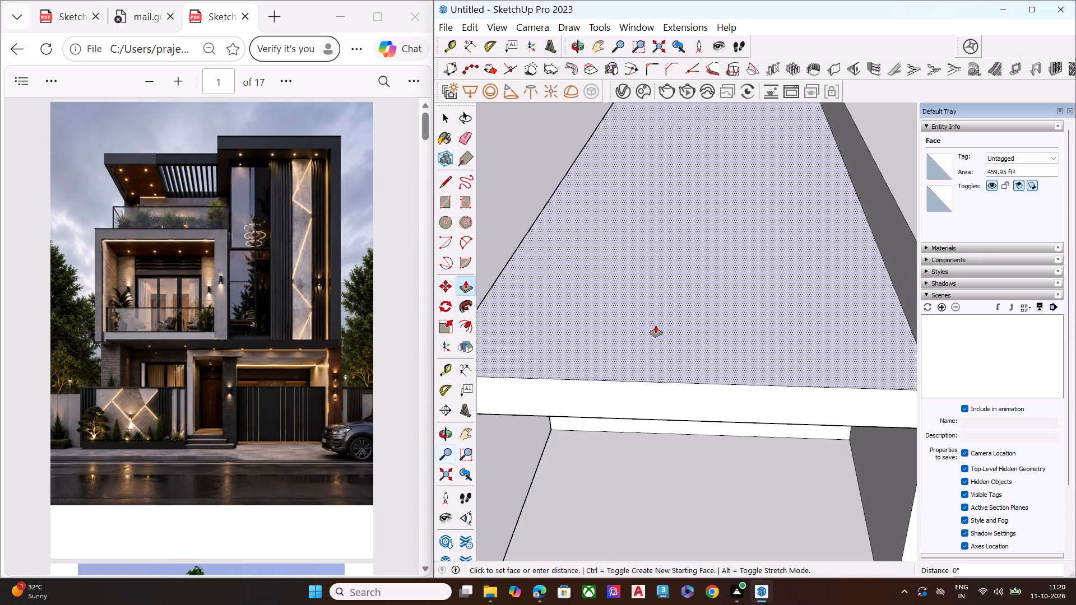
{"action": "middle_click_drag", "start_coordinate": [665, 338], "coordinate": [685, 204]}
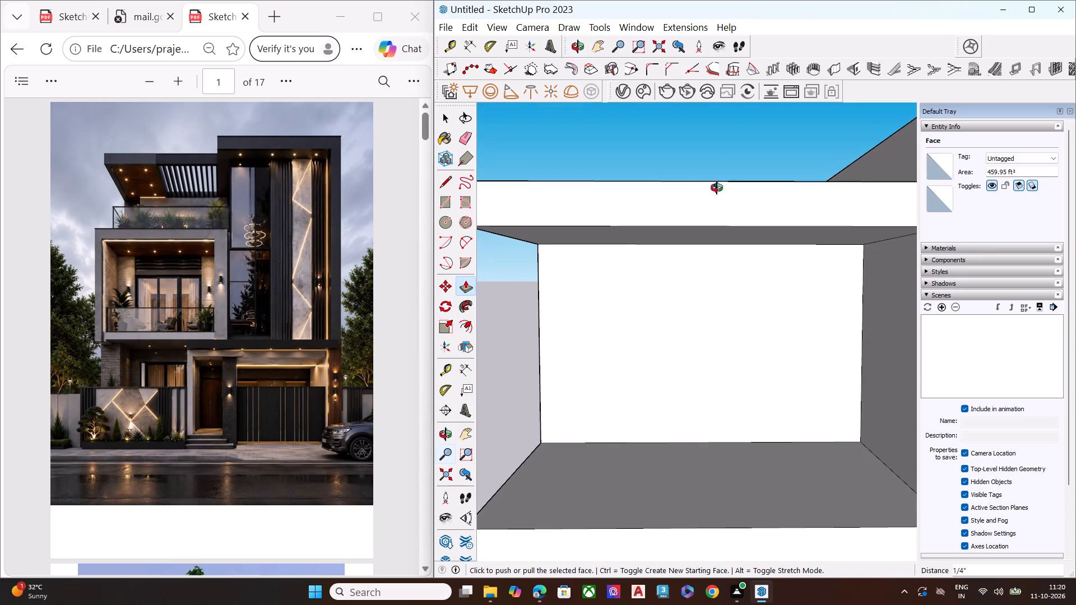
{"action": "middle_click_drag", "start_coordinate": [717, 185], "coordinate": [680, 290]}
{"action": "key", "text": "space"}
Push the top face of the roof slab over the recessed terrace downward to thin the slab.
{"action": "left_click", "coordinate": [683, 244]}
{"action": "key", "text": "p"}
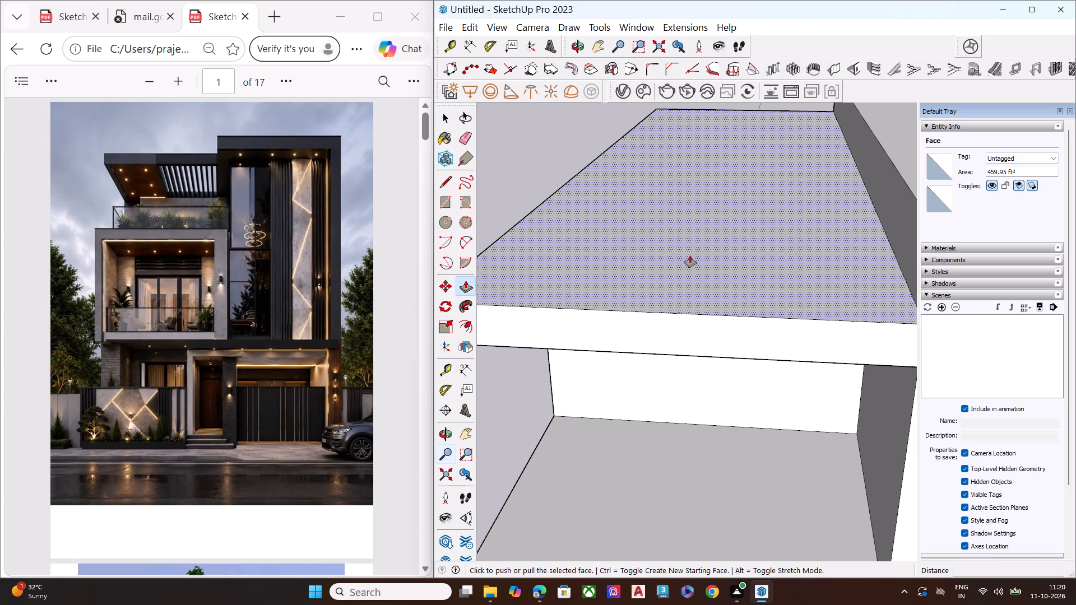
{"action": "left_click", "coordinate": [690, 255]}
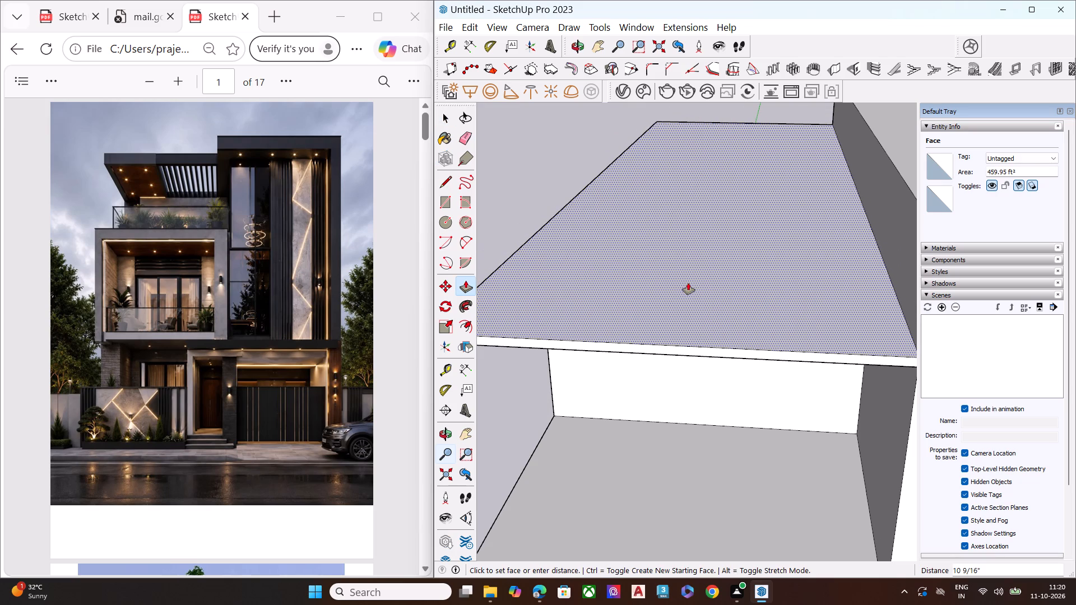
{"action": "left_click", "coordinate": [688, 277]}
{"action": "key", "text": "space"}
Draw a rectangle about 6' 5/8" by 4' 8 9/16" on the terrace roof's underside, on the half nearer the tower.
{"action": "middle_click_drag", "start_coordinate": [695, 332], "coordinate": [689, 257]}
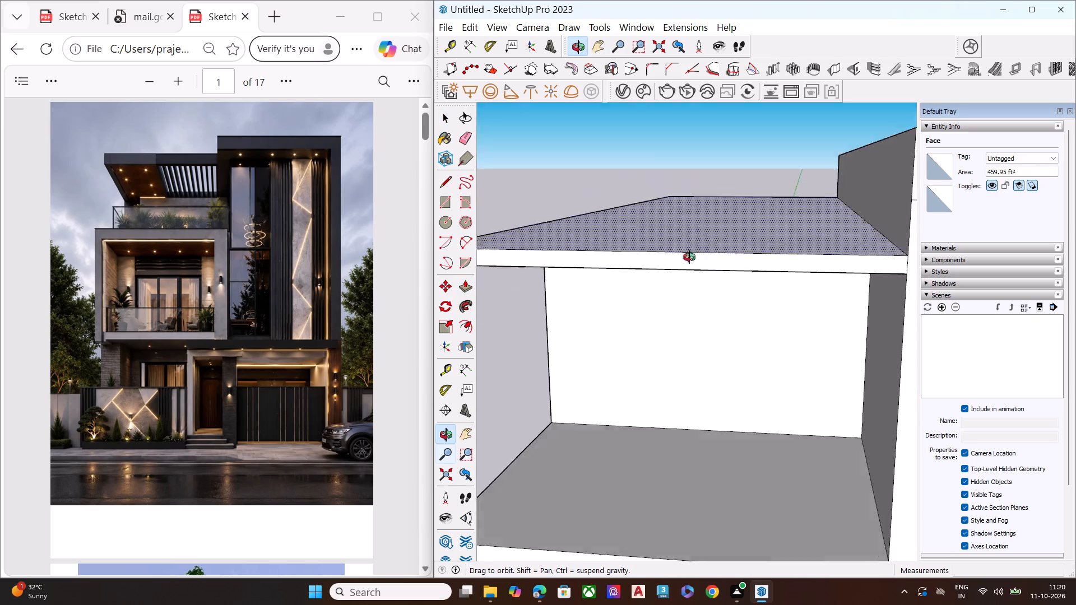
{"action": "middle_click_drag", "start_coordinate": [689, 257], "coordinate": [709, 174]}
{"action": "scroll", "coordinate": [701, 186], "scroll_direction": "down", "scroll_amount": 5}
{"action": "middle_click_drag", "start_coordinate": [708, 246], "coordinate": [713, 143]}
{"action": "scroll", "coordinate": [713, 143], "scroll_direction": "up", "scroll_amount": 3}
{"action": "scroll", "coordinate": [712, 144], "scroll_direction": "down", "scroll_amount": 1}
{"action": "scroll", "coordinate": [707, 147], "scroll_direction": "up", "scroll_amount": 3}
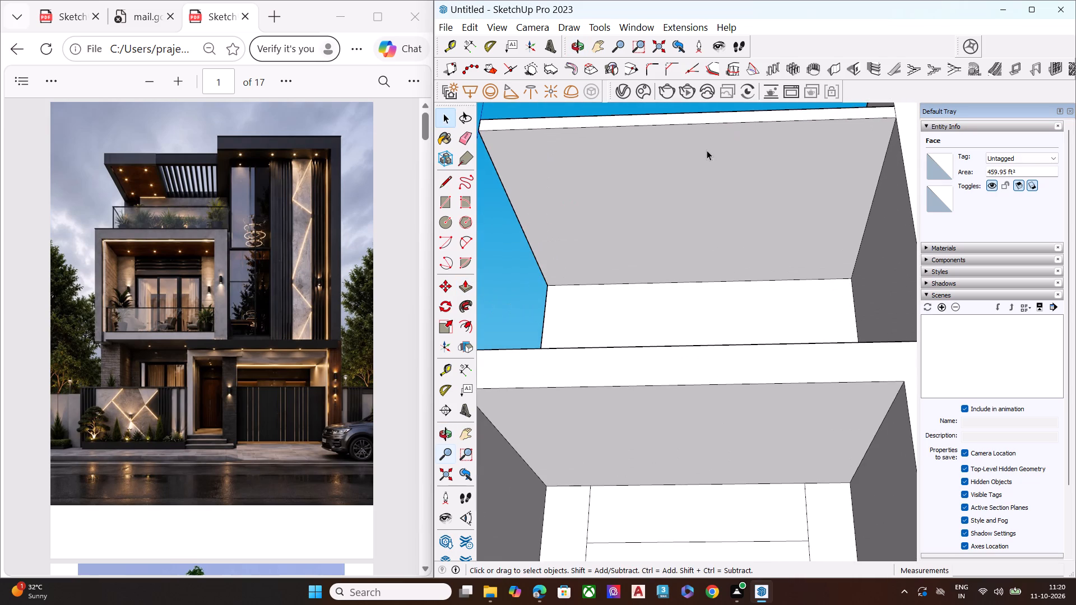
{"action": "middle_click_drag", "start_coordinate": [704, 162], "coordinate": [711, 151]}
{"action": "key", "text": "r"}
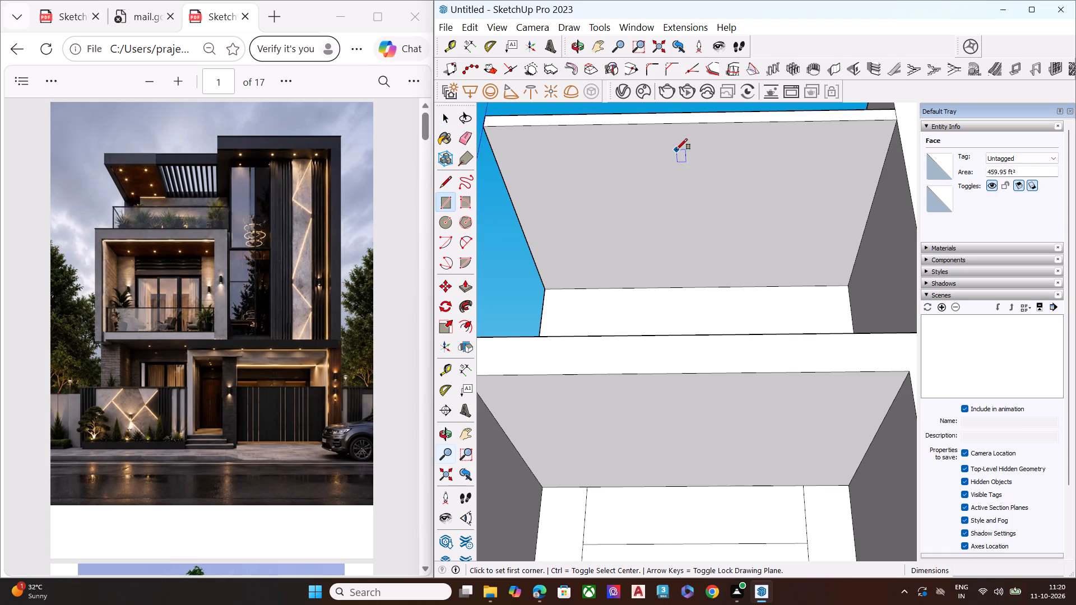
{"action": "left_click", "coordinate": [677, 148]}
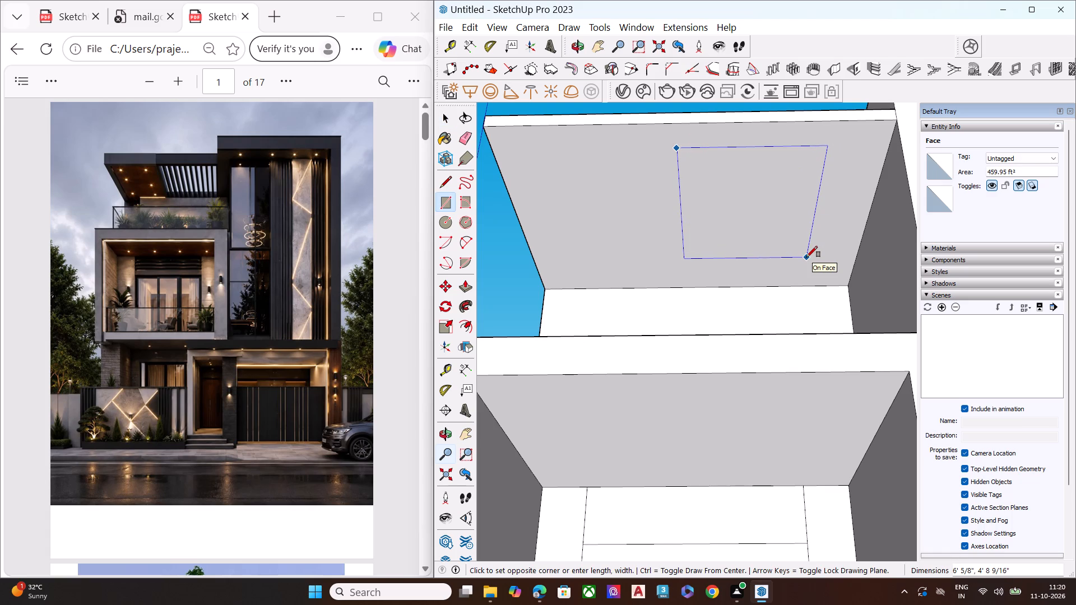
{"action": "left_click", "coordinate": [806, 257]}
{"action": "key", "text": "space"}
{"action": "left_click", "coordinate": [724, 189]}
{"action": "scroll", "coordinate": [722, 190], "scroll_direction": "up", "scroll_amount": 4}
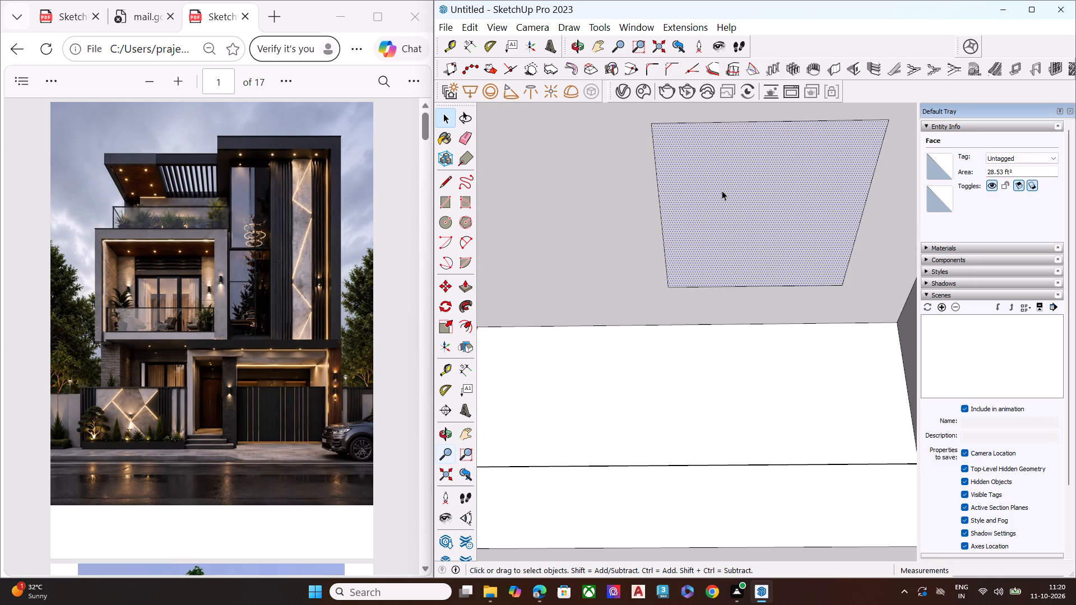
{"action": "scroll", "coordinate": [681, 221], "scroll_direction": "down", "scroll_amount": 4}
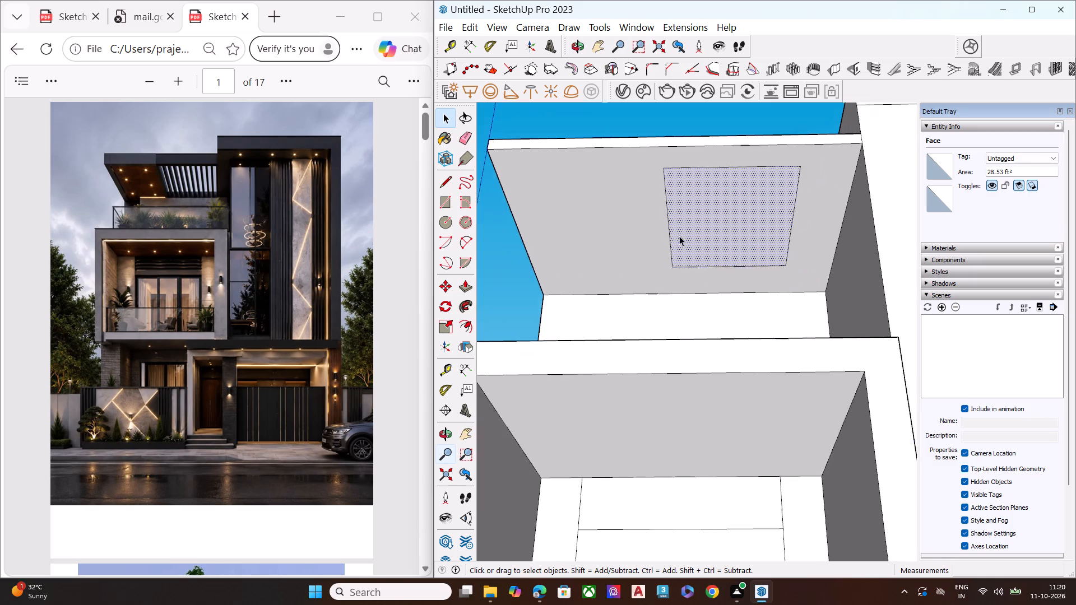
{"action": "scroll", "coordinate": [679, 236], "scroll_direction": "down", "scroll_amount": 2}
{"action": "left_click", "coordinate": [681, 123]}
Draw a 6' 5/8" line across the soffit rectangle, close to its side edge farthest from the tower.
{"action": "scroll", "coordinate": [692, 180], "scroll_direction": "up", "scroll_amount": 3}
{"action": "key", "text": "l"}
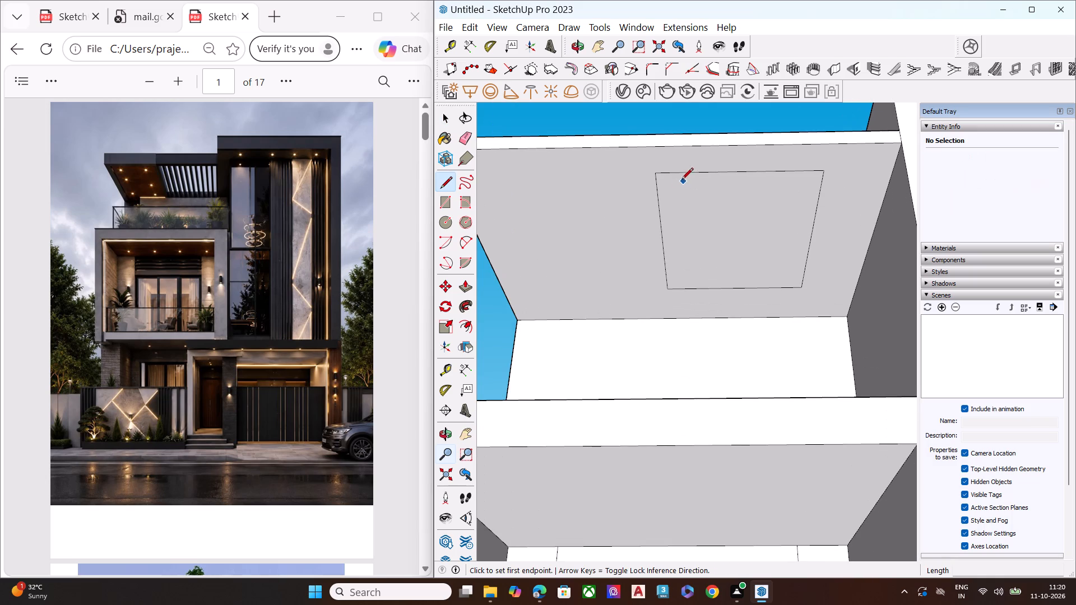
{"action": "left_click", "coordinate": [671, 175]}
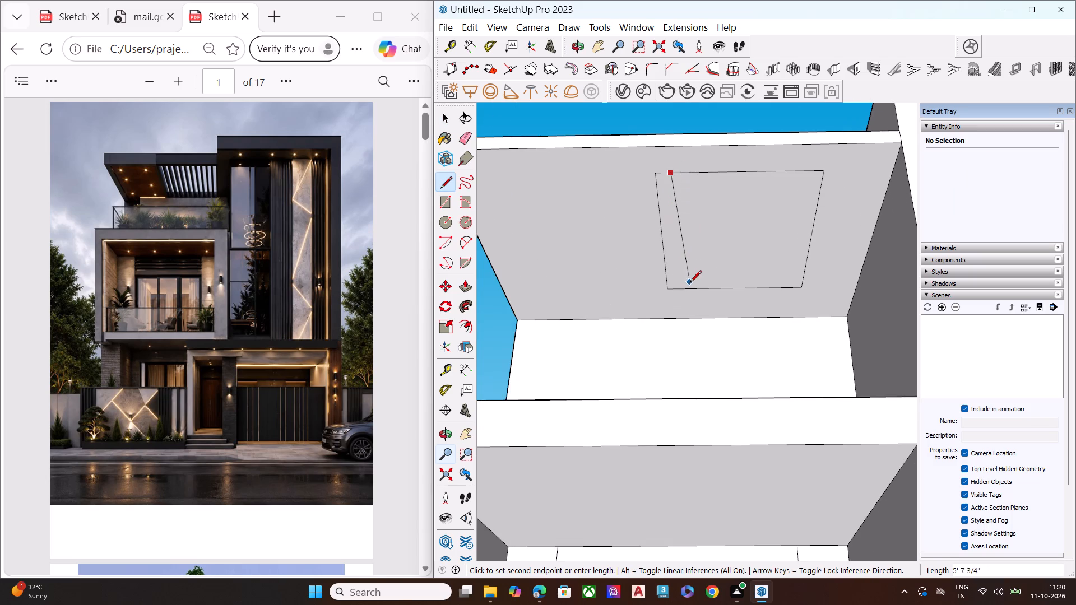
{"action": "left_click", "coordinate": [680, 287]}
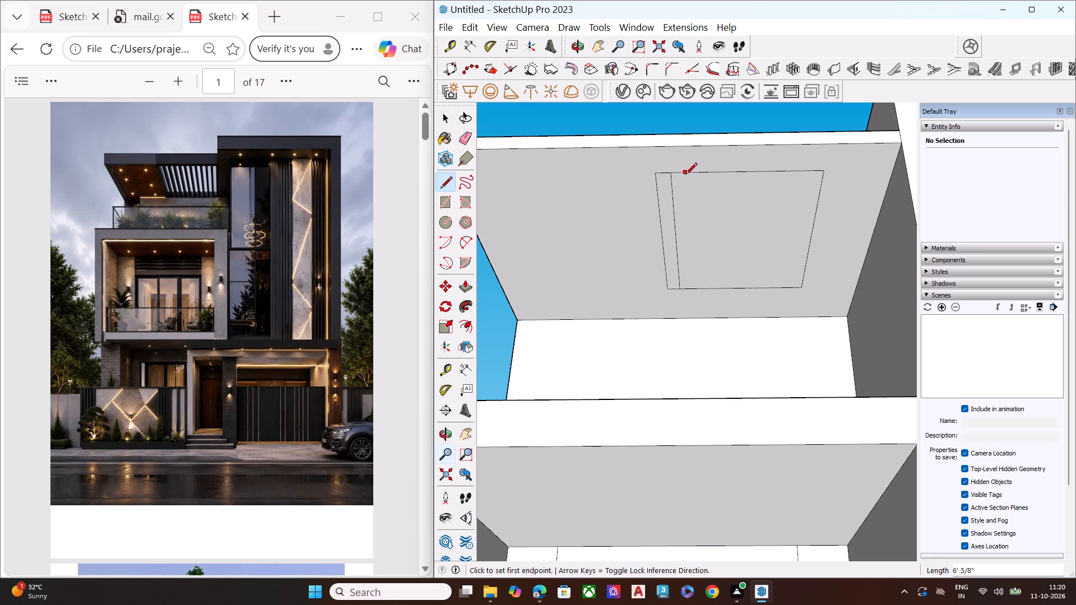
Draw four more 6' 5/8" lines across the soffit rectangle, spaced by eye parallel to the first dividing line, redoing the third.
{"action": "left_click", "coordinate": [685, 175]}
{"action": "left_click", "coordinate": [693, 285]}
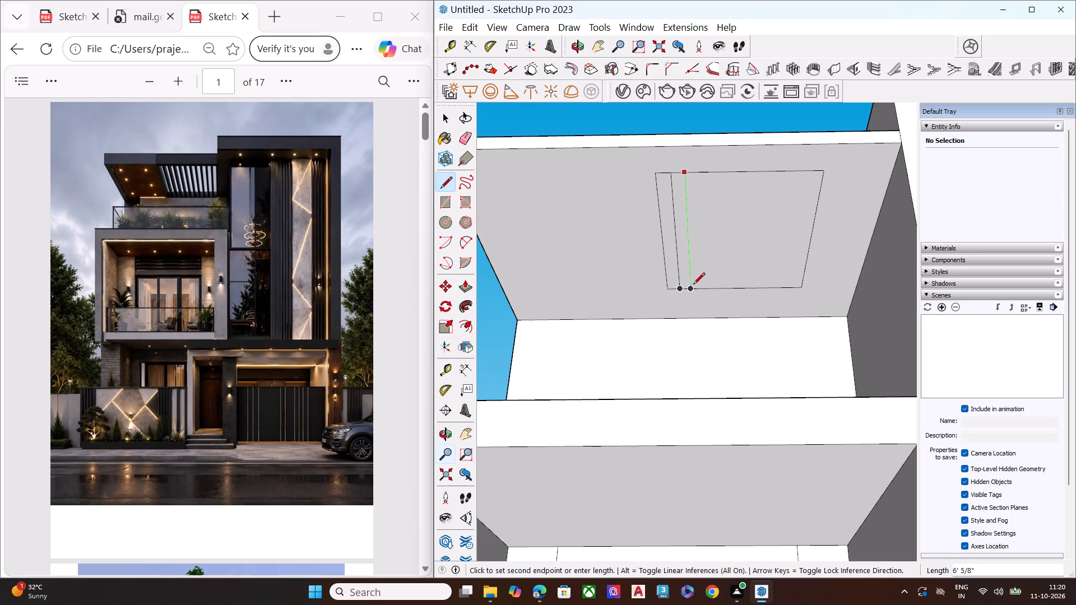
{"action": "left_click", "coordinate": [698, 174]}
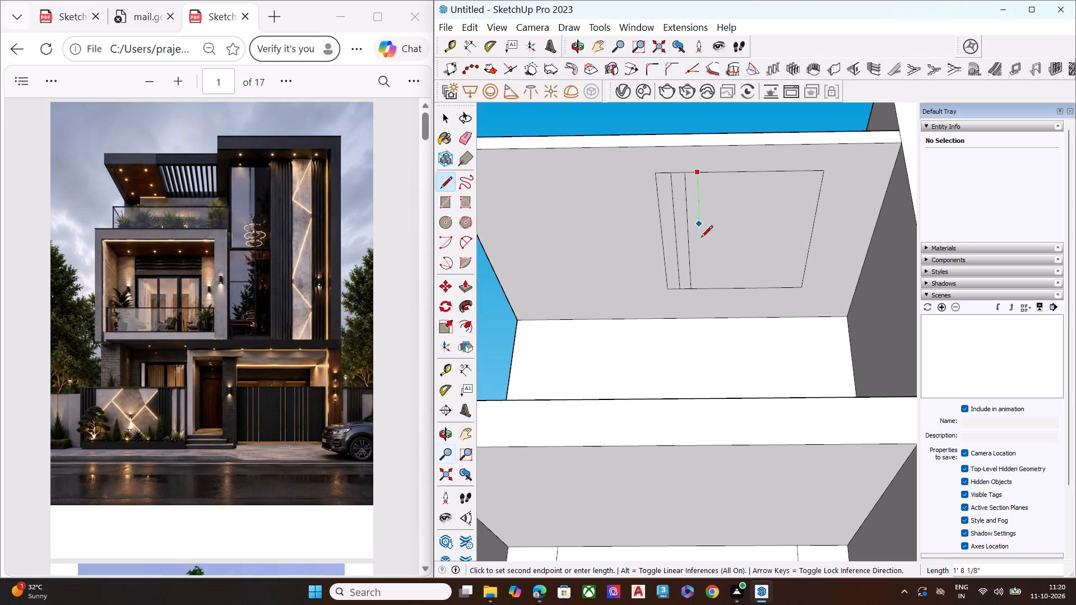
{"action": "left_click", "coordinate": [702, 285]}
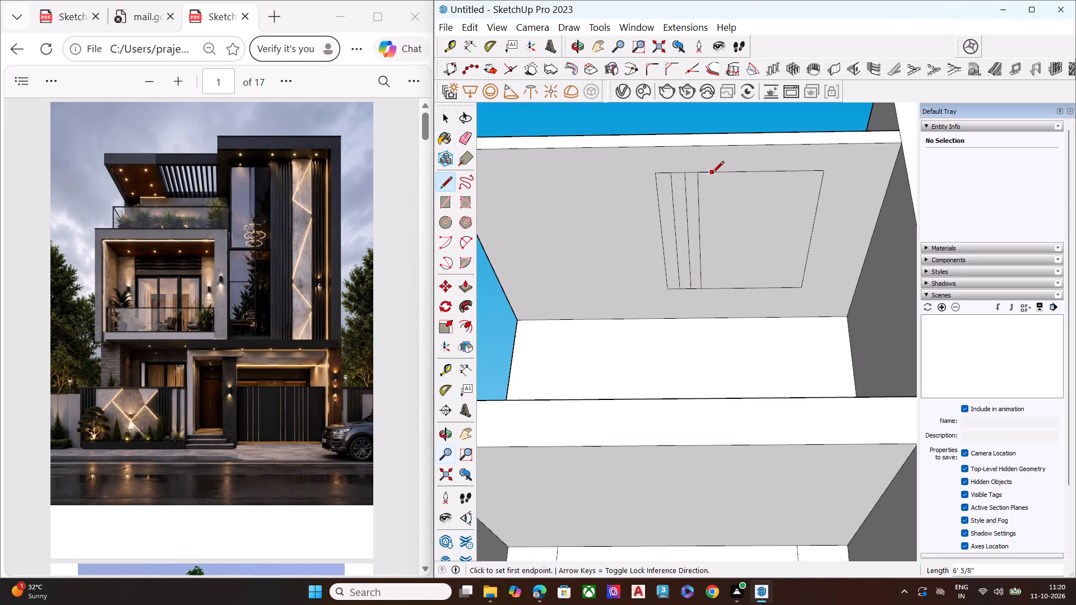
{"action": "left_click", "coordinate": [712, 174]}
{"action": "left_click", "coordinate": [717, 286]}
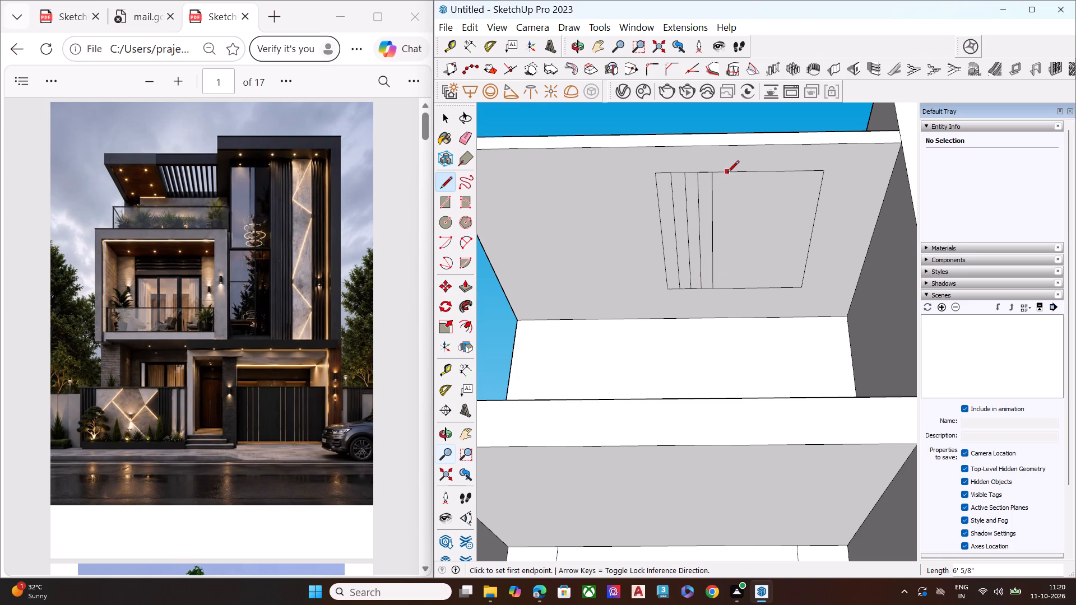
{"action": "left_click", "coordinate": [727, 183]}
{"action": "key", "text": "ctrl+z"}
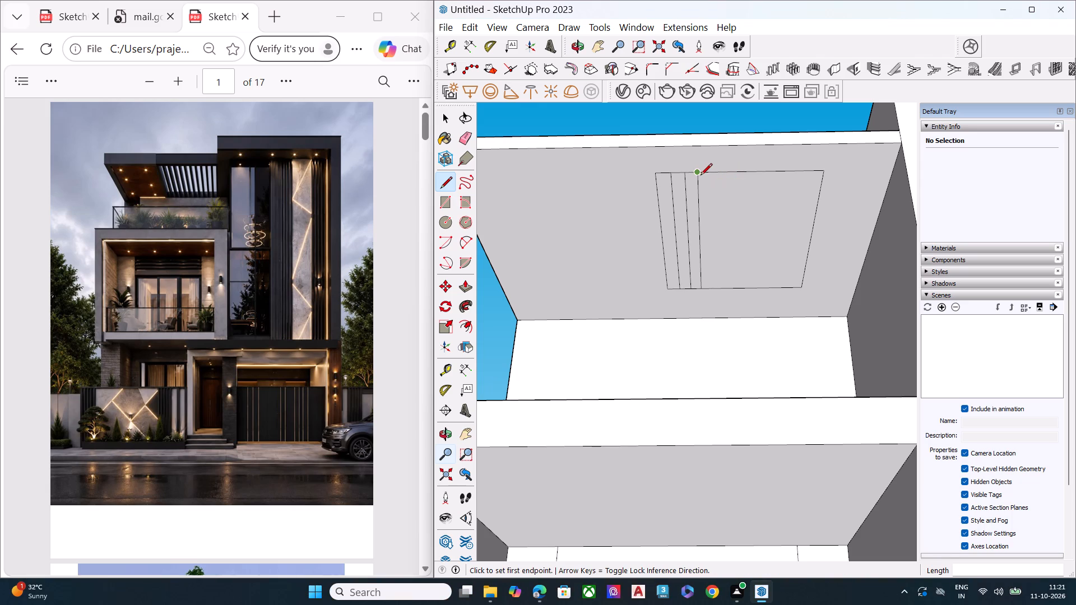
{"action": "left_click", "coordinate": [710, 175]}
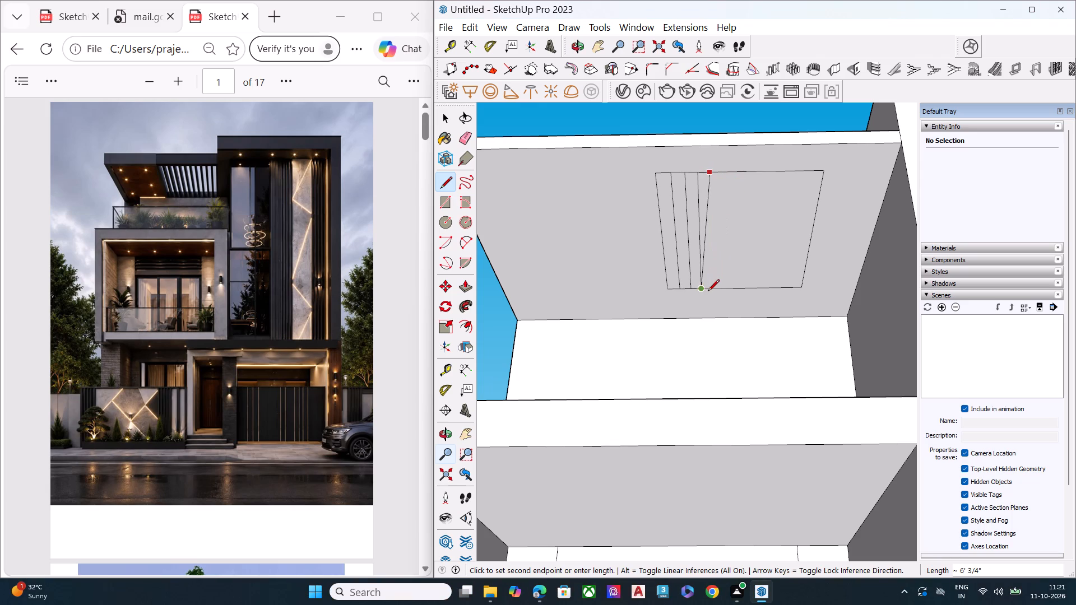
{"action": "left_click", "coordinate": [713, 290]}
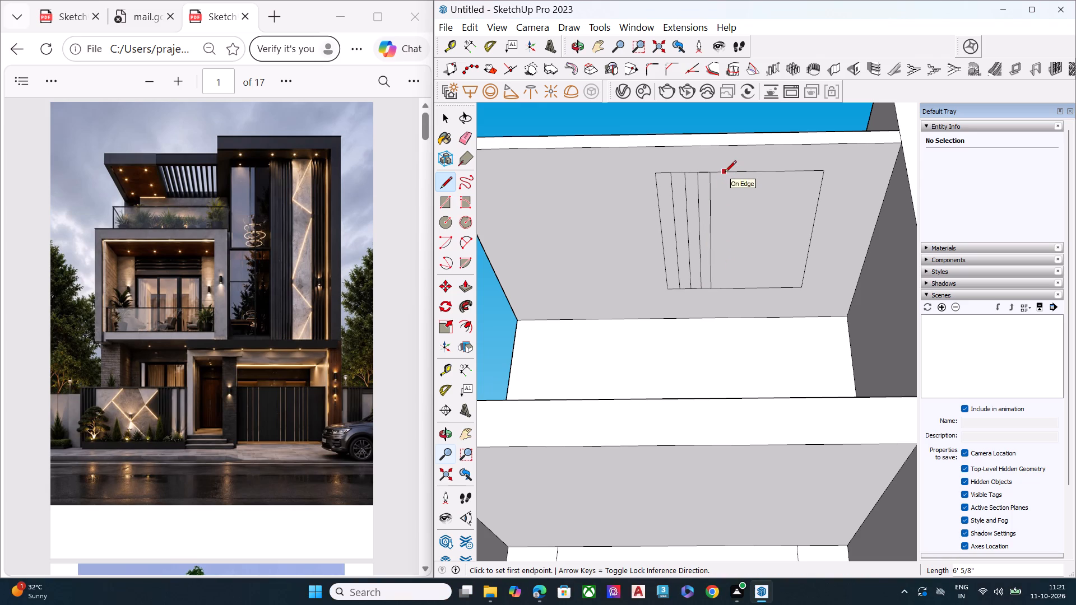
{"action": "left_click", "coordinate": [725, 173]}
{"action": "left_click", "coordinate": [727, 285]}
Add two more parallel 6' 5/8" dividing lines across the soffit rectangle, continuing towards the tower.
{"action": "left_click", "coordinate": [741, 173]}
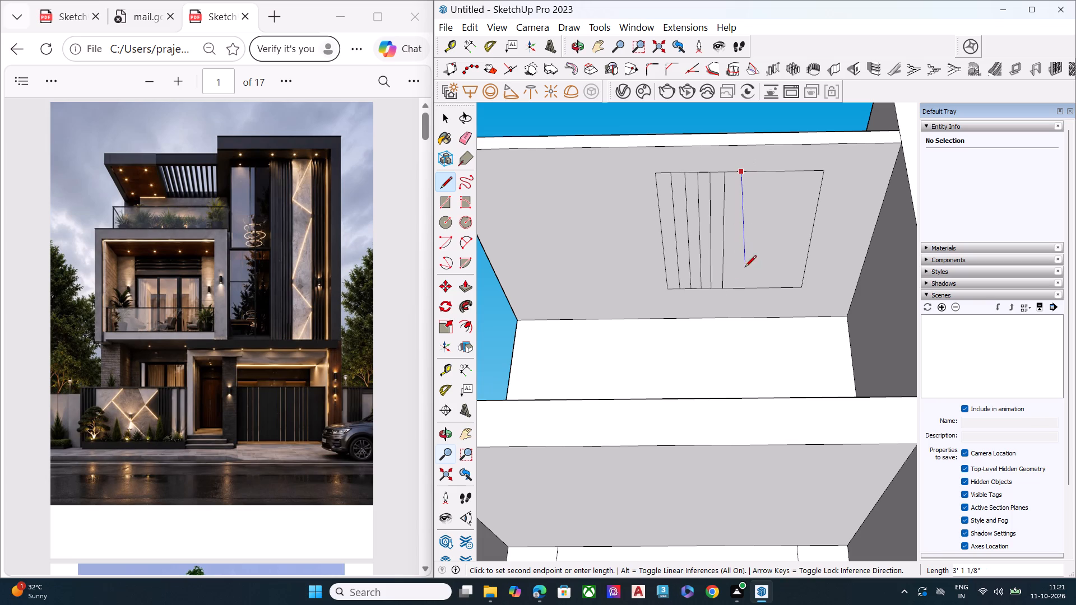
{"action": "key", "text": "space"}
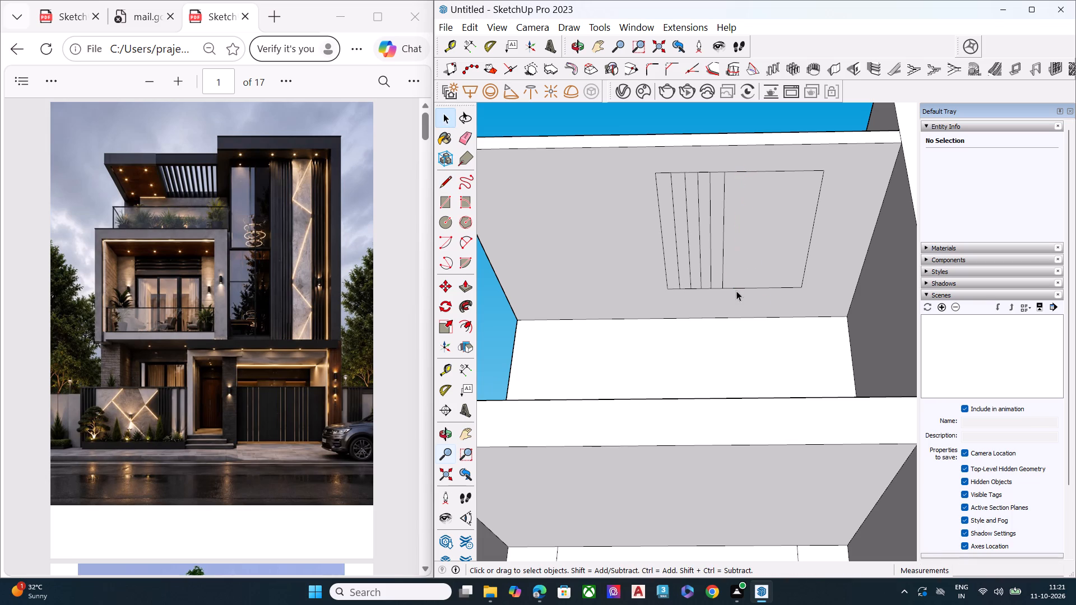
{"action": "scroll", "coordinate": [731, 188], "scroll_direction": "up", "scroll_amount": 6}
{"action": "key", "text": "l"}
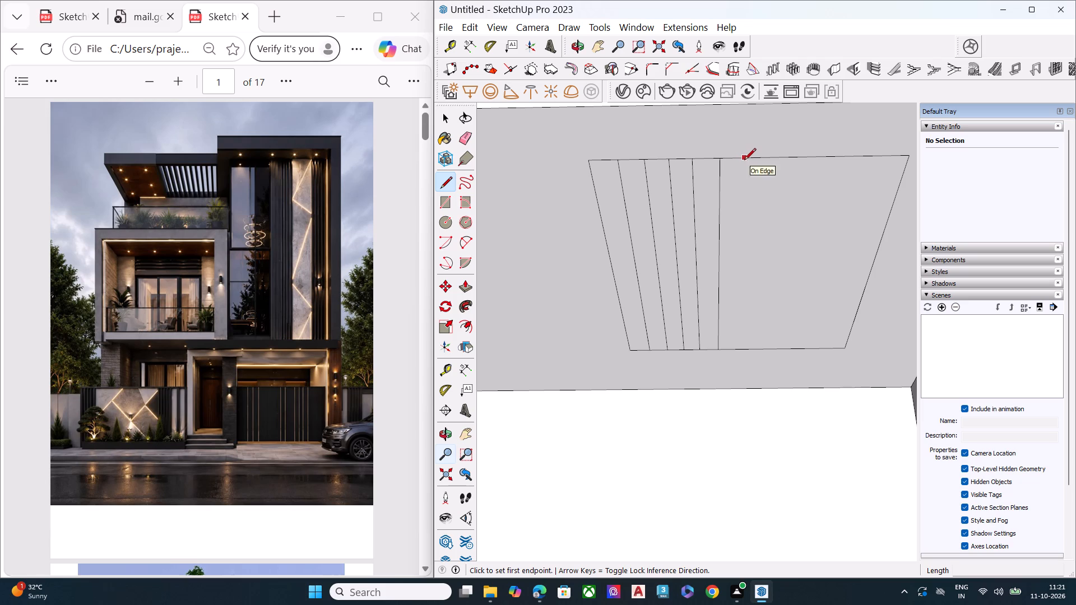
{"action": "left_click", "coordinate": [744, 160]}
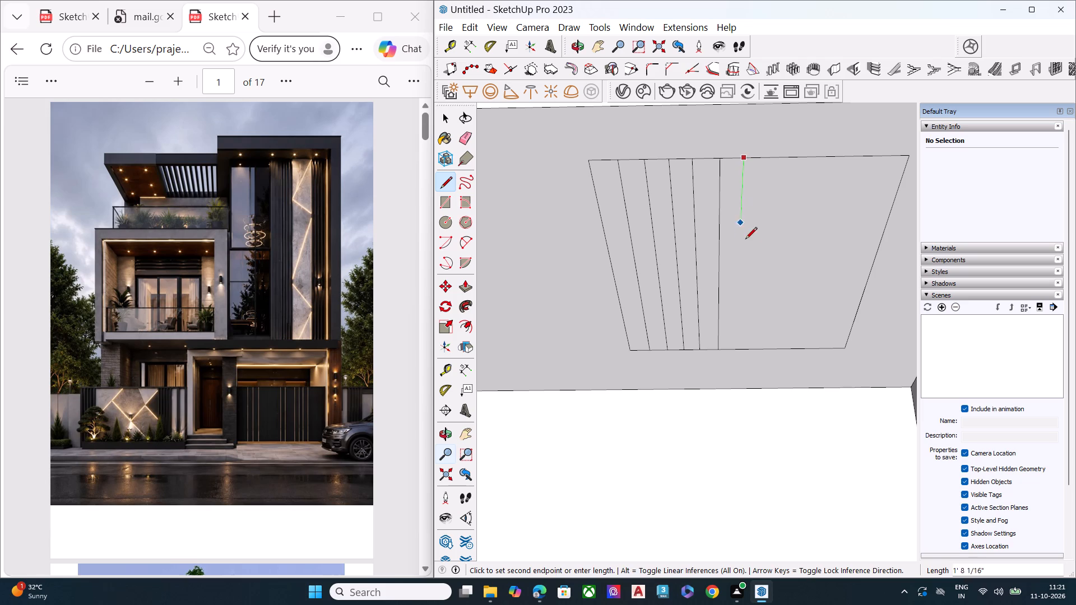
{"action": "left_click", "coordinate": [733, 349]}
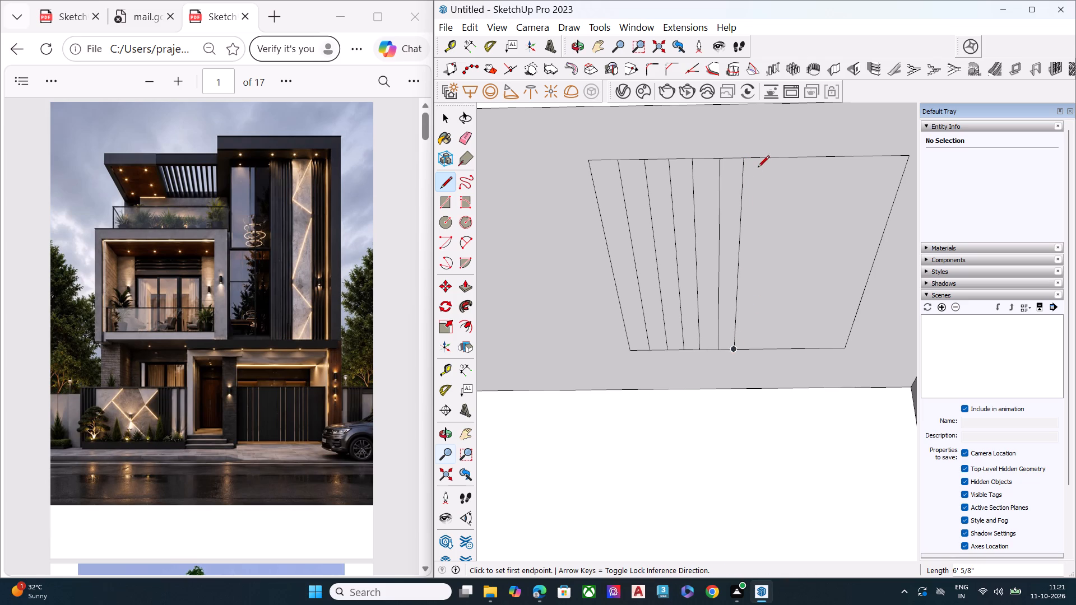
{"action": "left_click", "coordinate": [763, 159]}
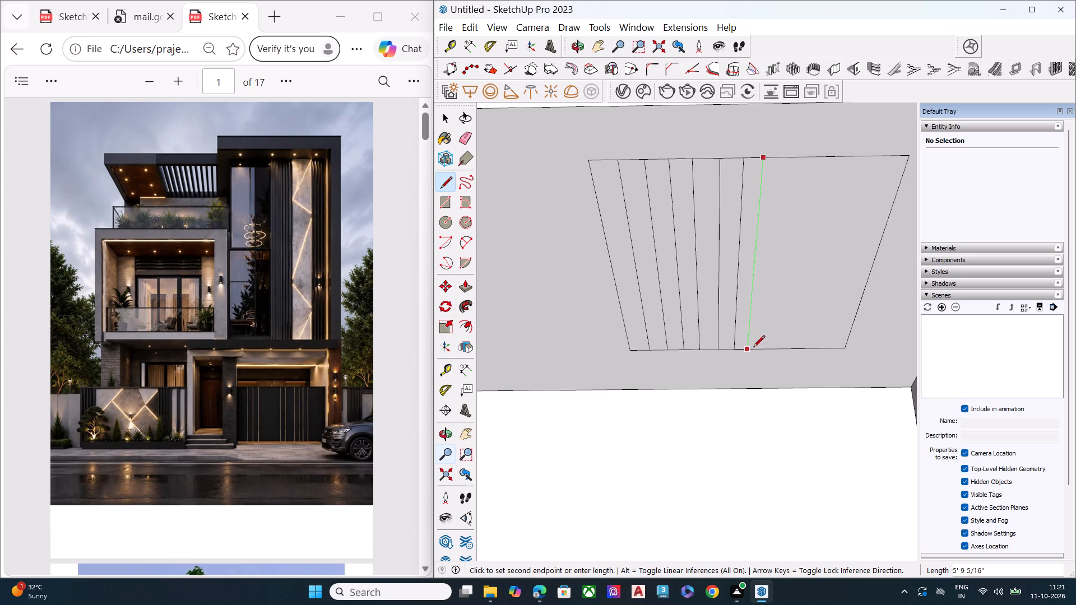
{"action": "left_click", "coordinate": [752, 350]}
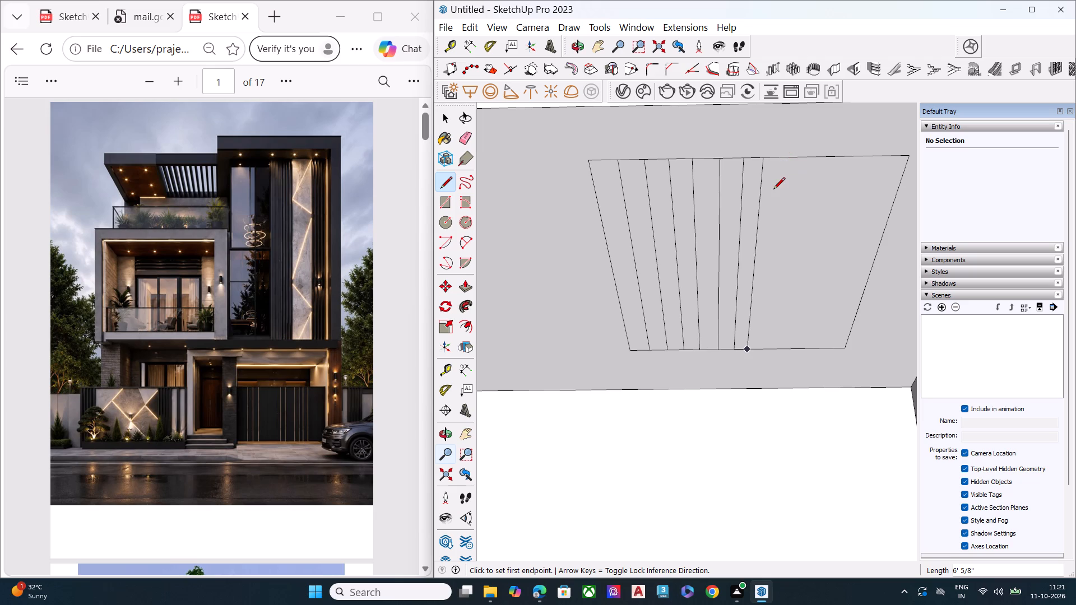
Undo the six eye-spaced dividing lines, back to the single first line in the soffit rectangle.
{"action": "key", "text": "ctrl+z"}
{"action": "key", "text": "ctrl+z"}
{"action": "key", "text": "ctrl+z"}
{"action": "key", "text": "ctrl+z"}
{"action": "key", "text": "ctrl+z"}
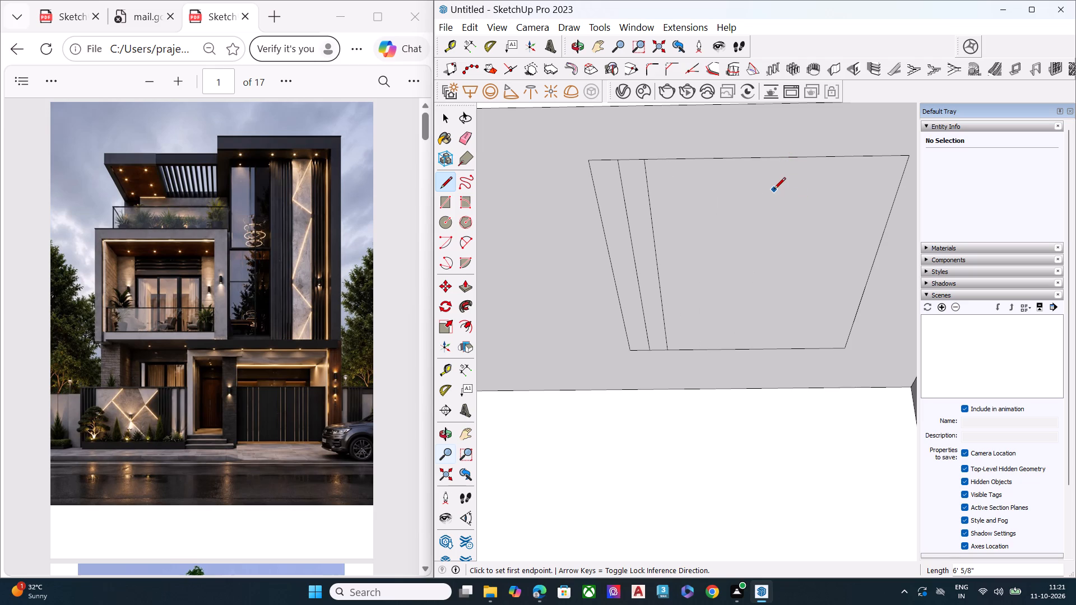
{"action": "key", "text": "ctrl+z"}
Copy the narrow strip at the soffit rectangle's edge farthest from the tower by 5 3/16", placing it directly alongside.
{"action": "key", "text": "space"}
{"action": "double_click", "coordinate": [615, 224]}
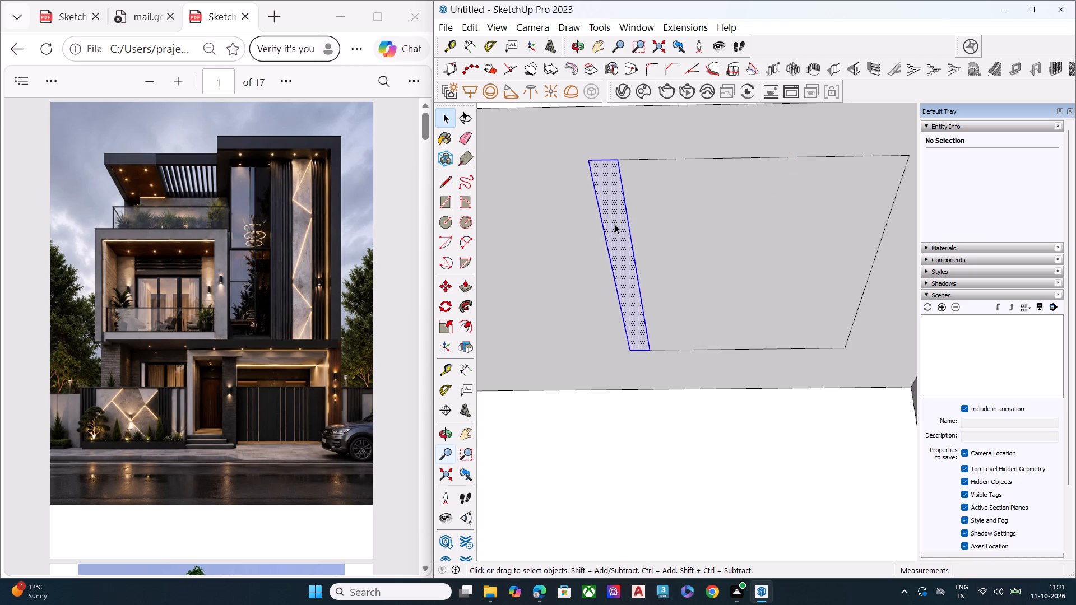
{"action": "key", "text": "m"}
{"action": "left_click", "coordinate": [590, 164]}
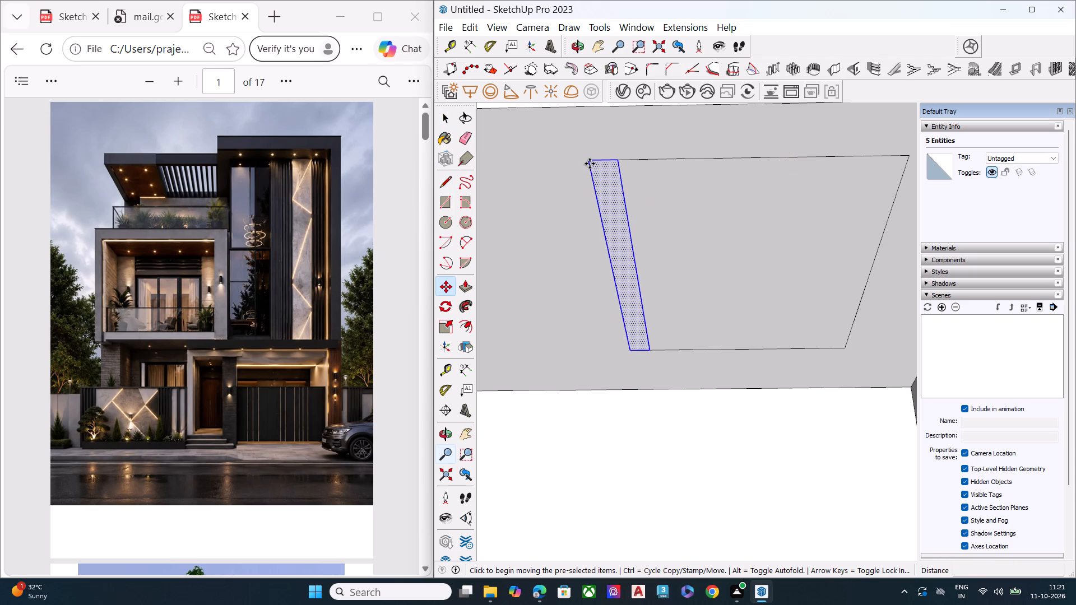
{"action": "left_click", "coordinate": [615, 161]}
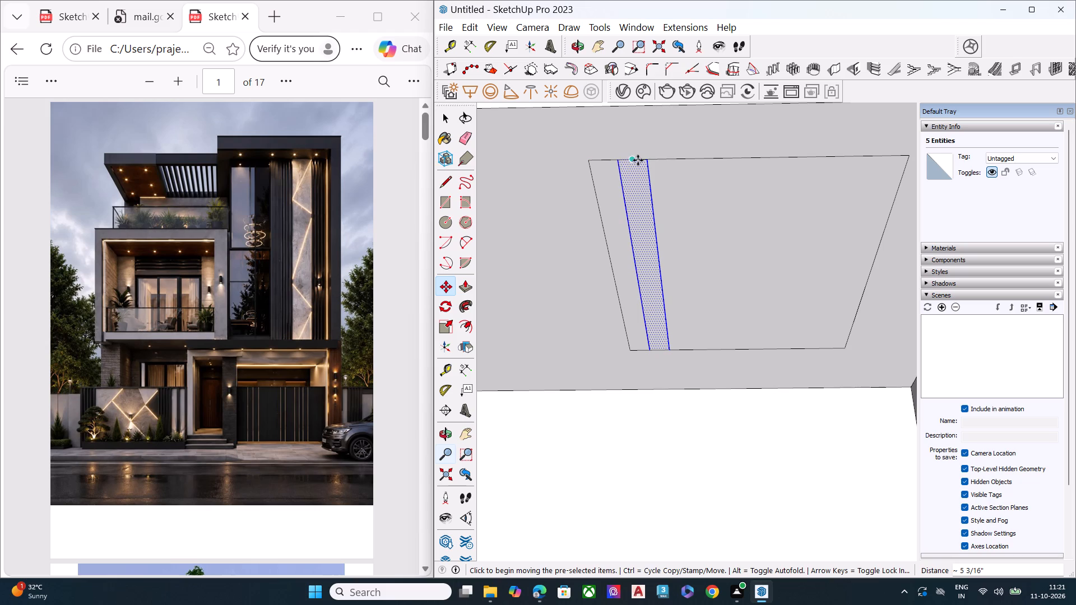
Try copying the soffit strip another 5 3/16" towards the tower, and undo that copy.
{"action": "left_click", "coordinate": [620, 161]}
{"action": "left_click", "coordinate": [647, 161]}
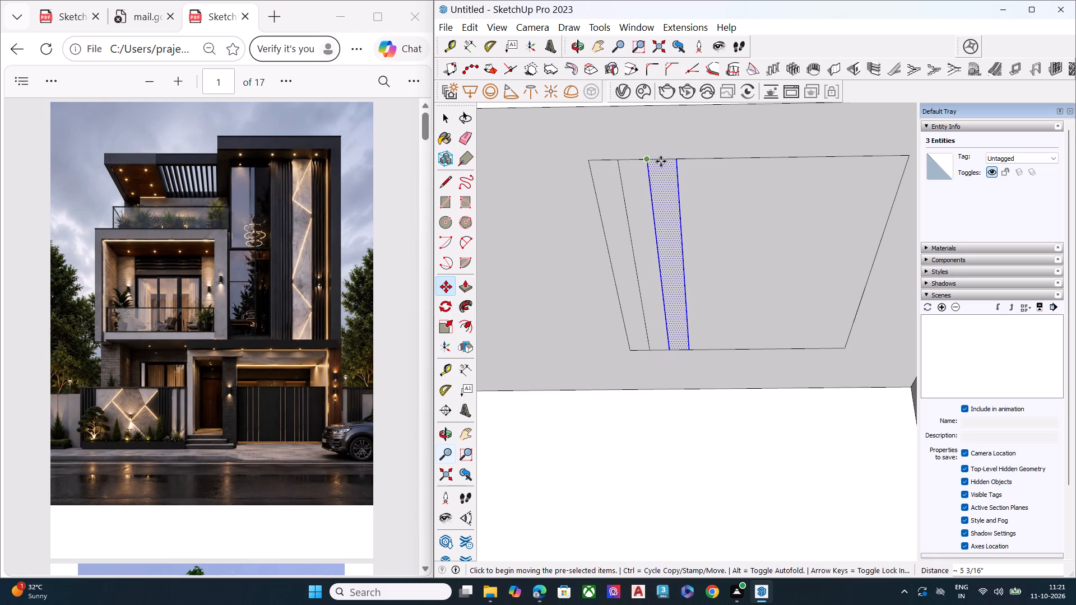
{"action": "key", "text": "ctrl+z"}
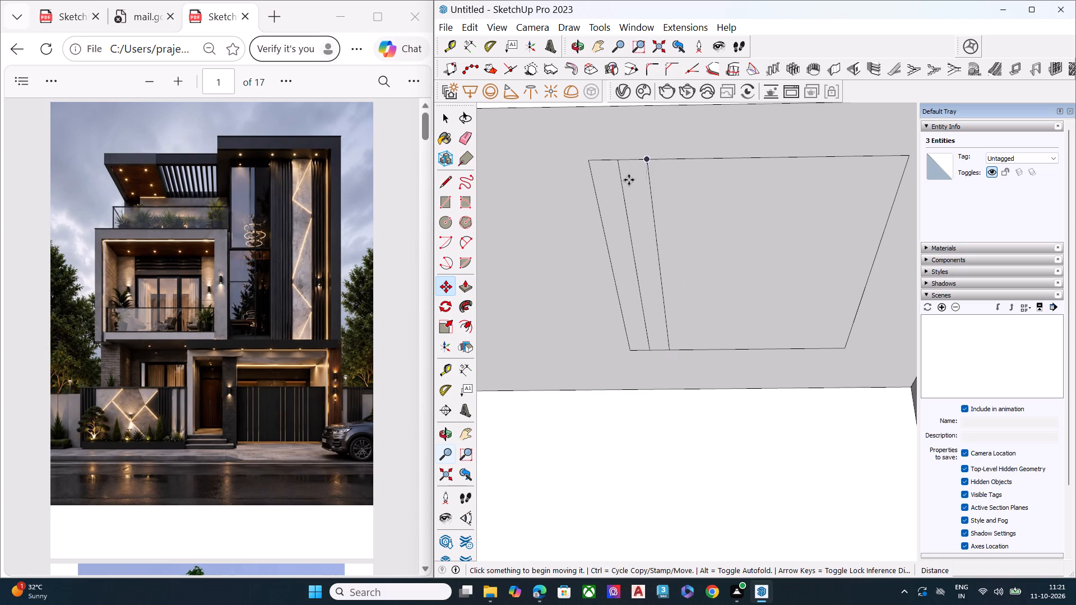
Copy the second soffit strip three times towards the tower at 5 3/16" spacing, each copy edge to edge with the last.
{"action": "key", "text": "space"}
{"action": "double_click", "coordinate": [642, 185]}
{"action": "key", "text": "m"}
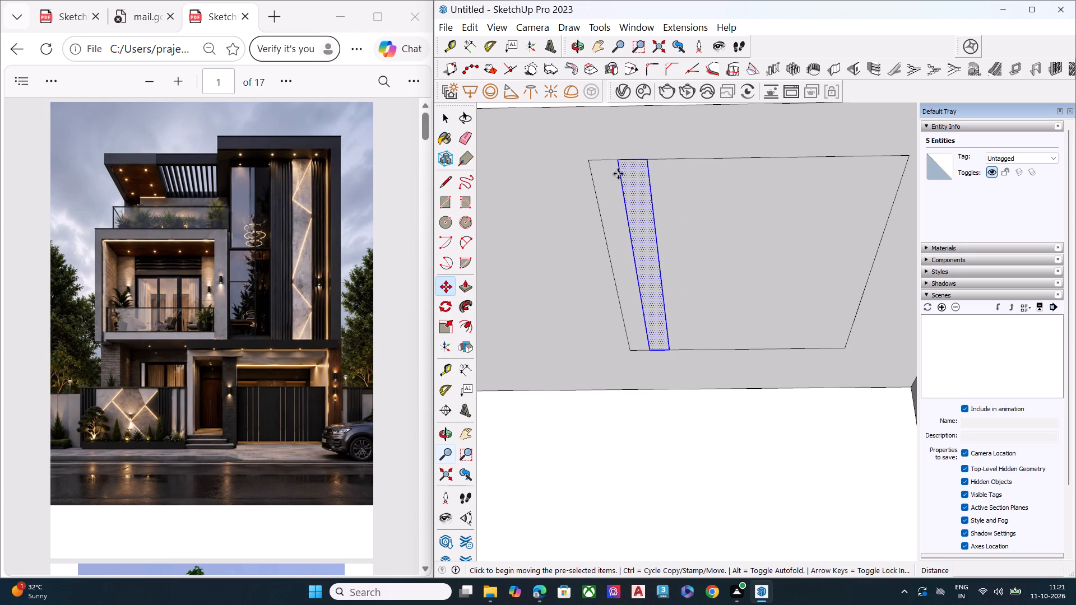
{"action": "left_click", "coordinate": [617, 160]}
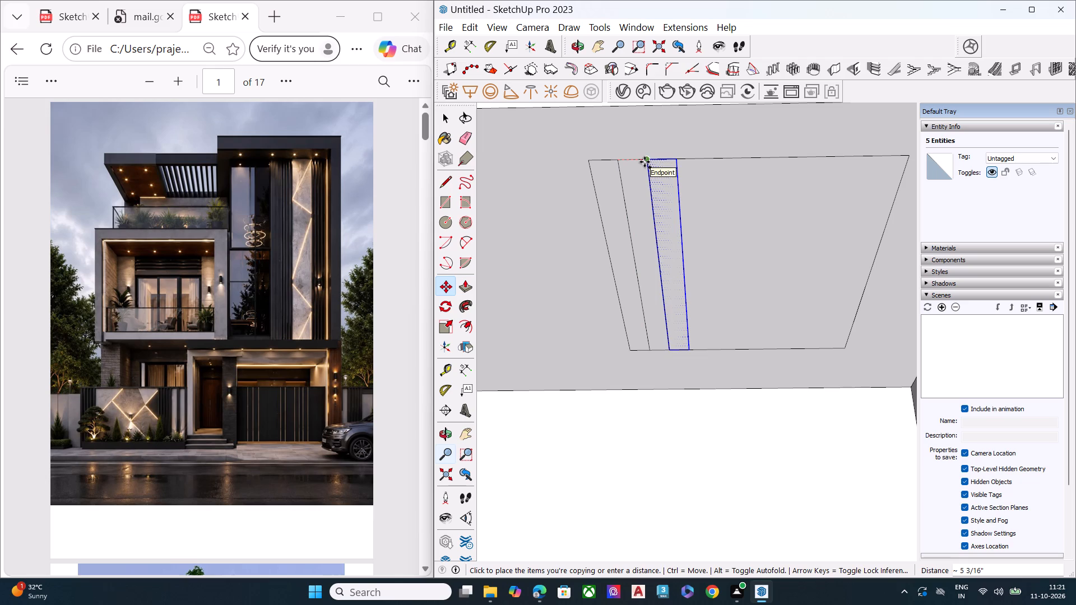
{"action": "left_click", "coordinate": [644, 162]}
{"action": "key", "text": "space"}
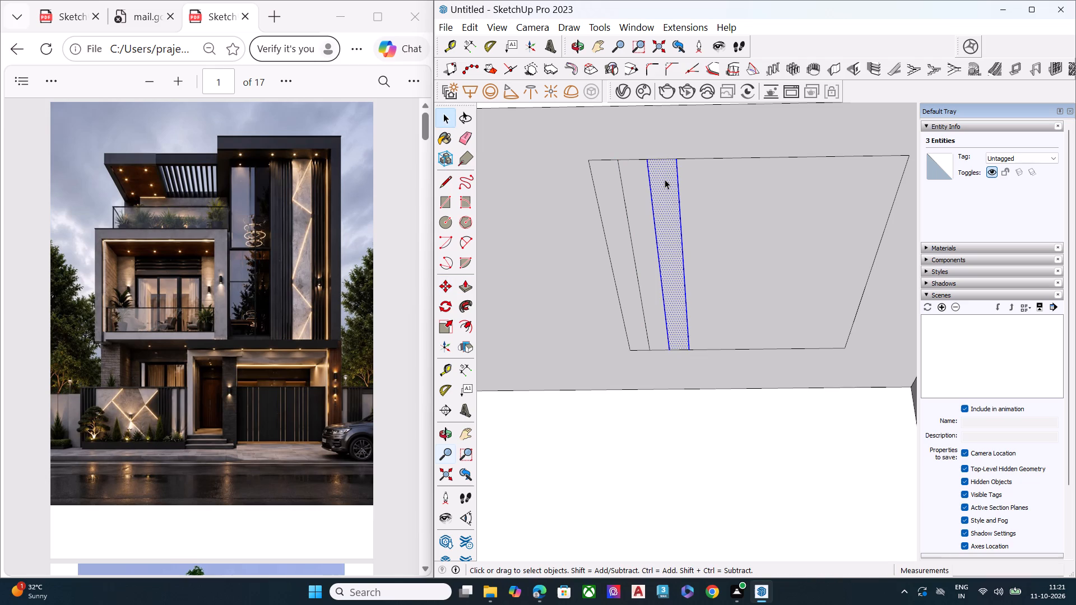
{"action": "key", "text": "m"}
{"action": "left_click", "coordinate": [646, 162]}
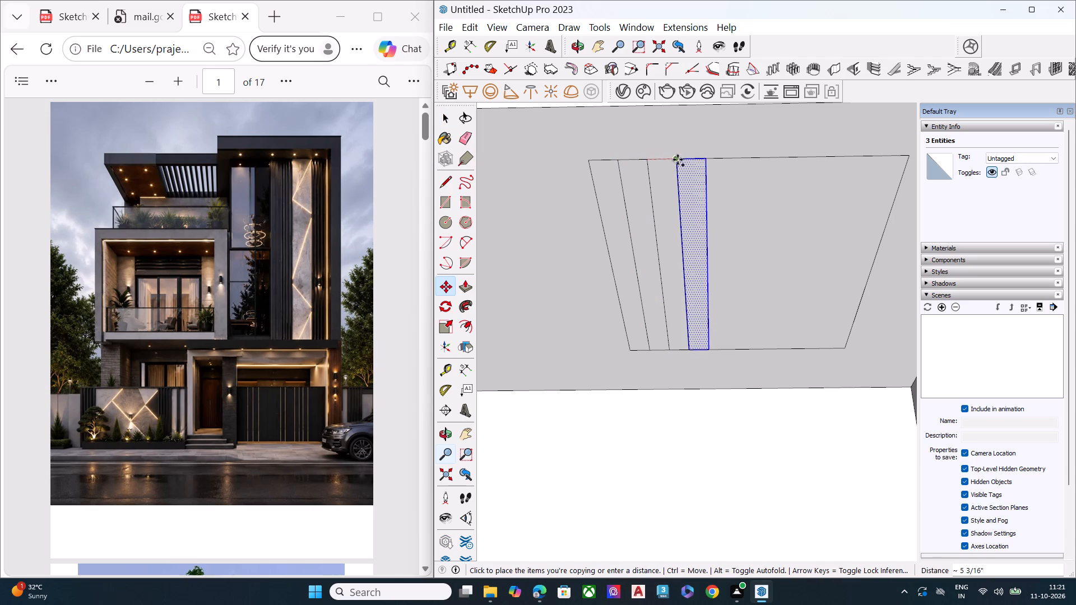
{"action": "left_click", "coordinate": [678, 160]}
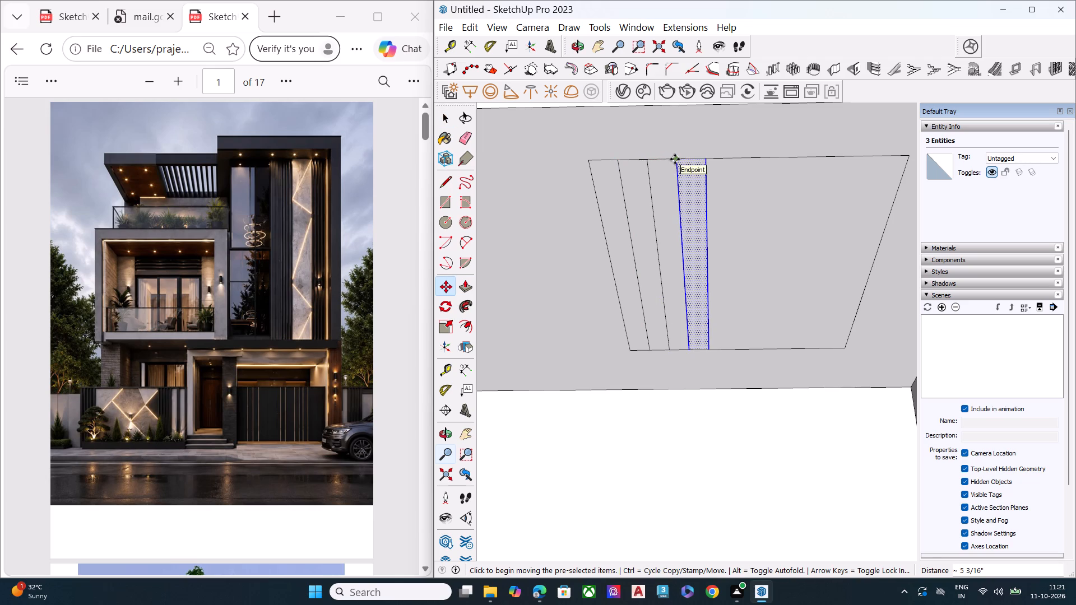
{"action": "left_click", "coordinate": [675, 159]}
{"action": "left_click", "coordinate": [704, 160]}
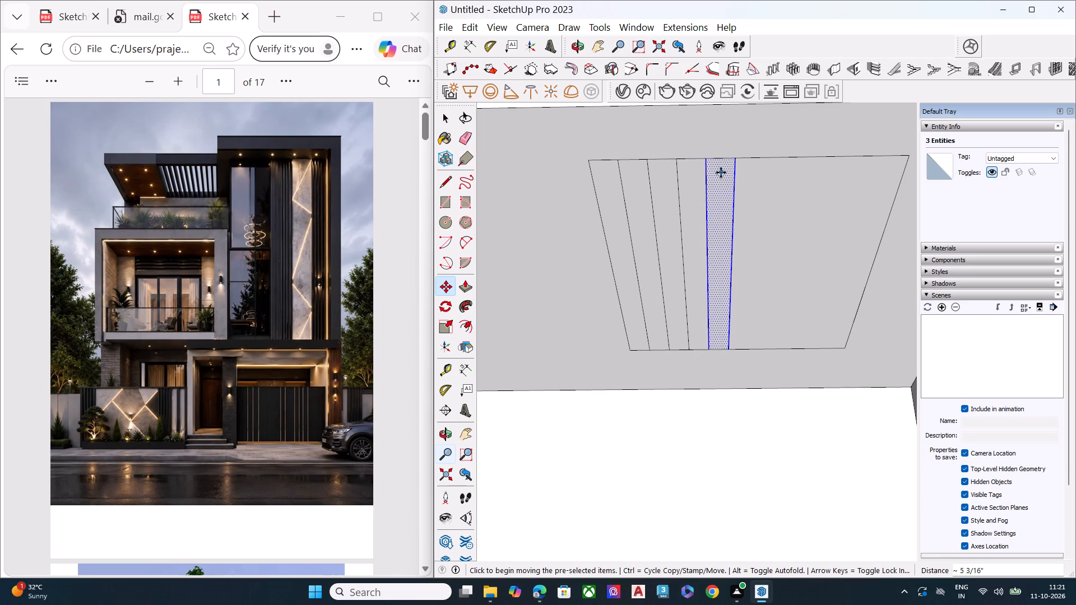
Copy the strip five more times at 5 3/16" spacing until the soffit rectangle is divided up to its tower side.
{"action": "left_click", "coordinate": [707, 160]}
{"action": "left_click", "coordinate": [732, 160]}
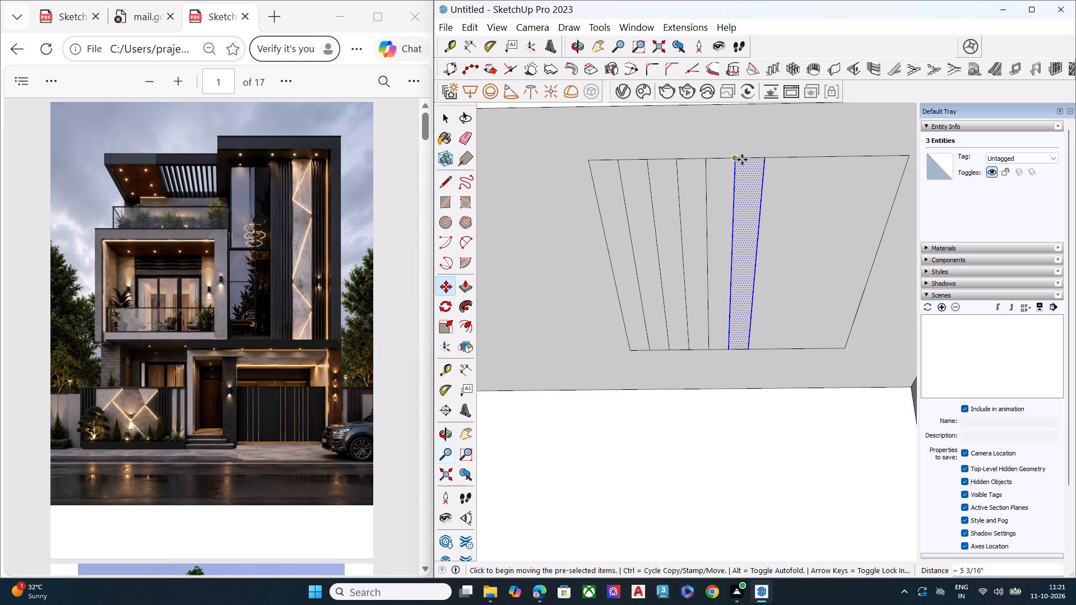
{"action": "left_click", "coordinate": [735, 158]}
{"action": "left_click", "coordinate": [760, 159]}
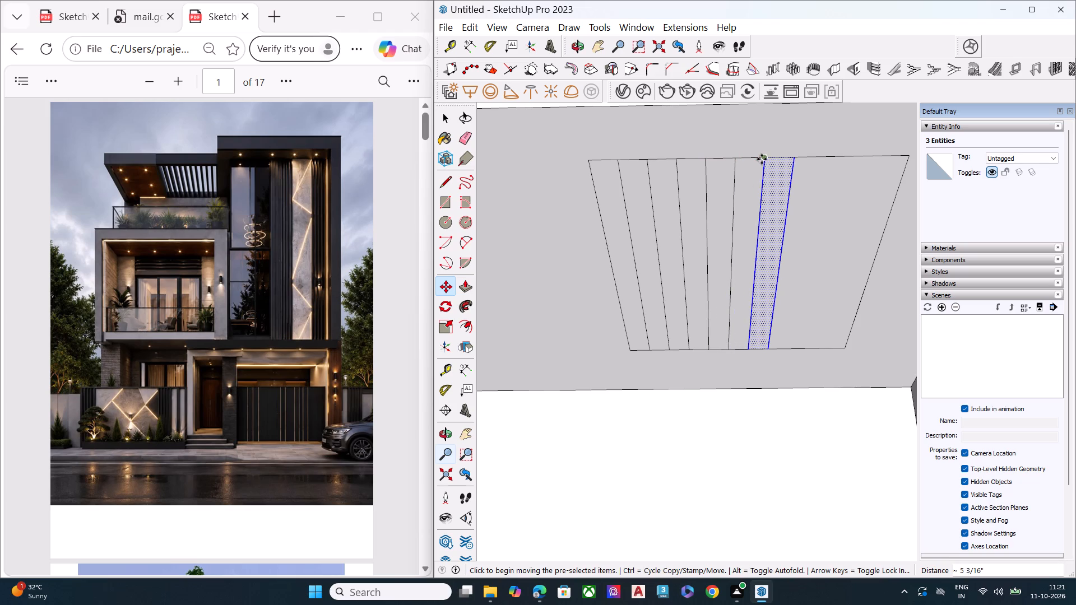
{"action": "left_click", "coordinate": [766, 159]}
{"action": "left_click", "coordinate": [792, 157]}
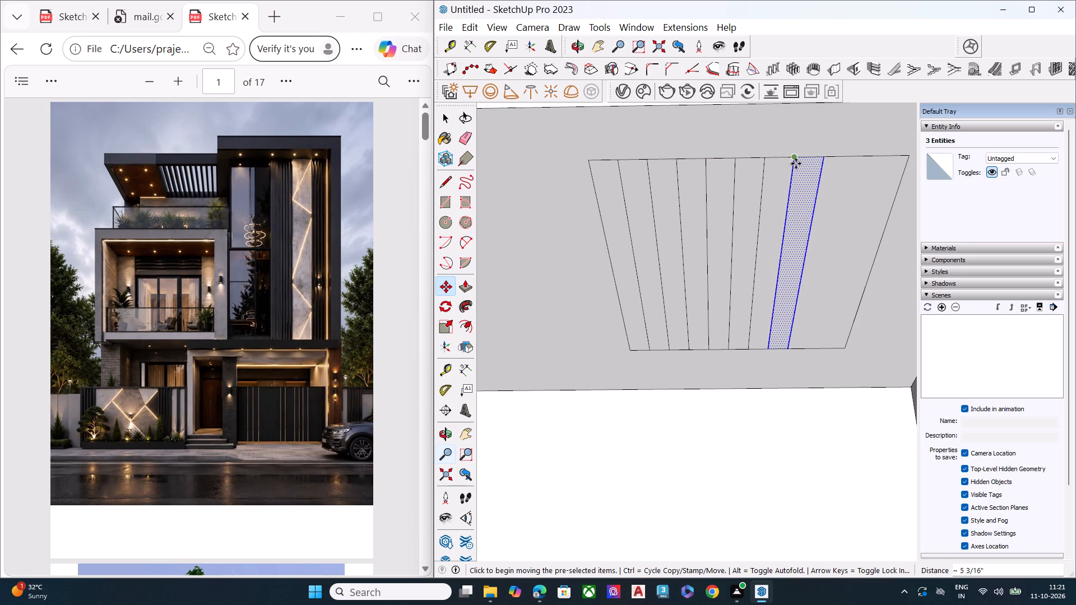
{"action": "left_click", "coordinate": [793, 157]}
{"action": "left_click", "coordinate": [824, 157]}
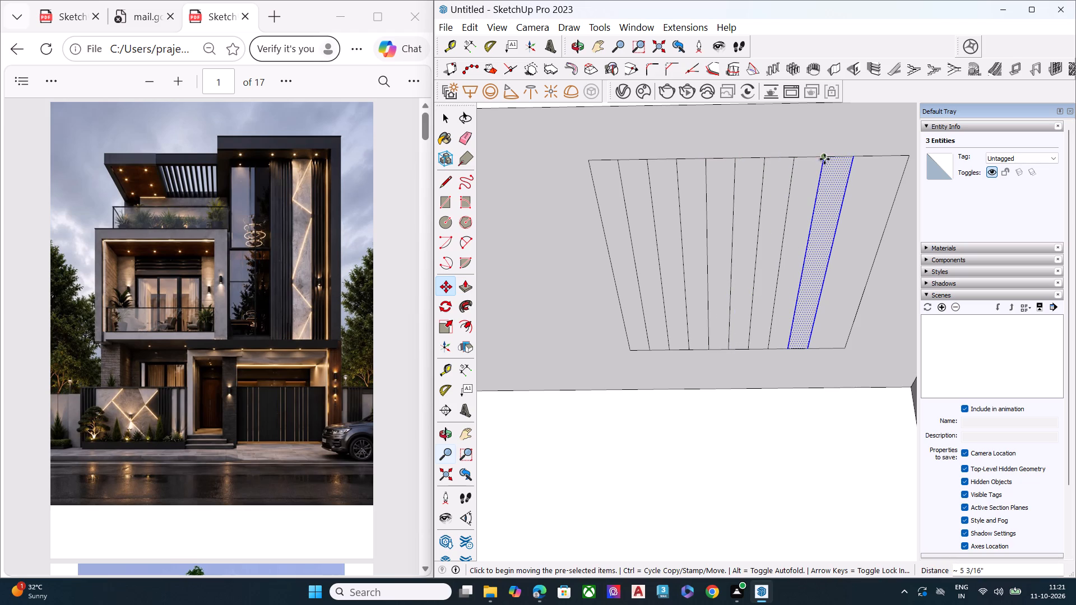
{"action": "left_click", "coordinate": [824, 159]}
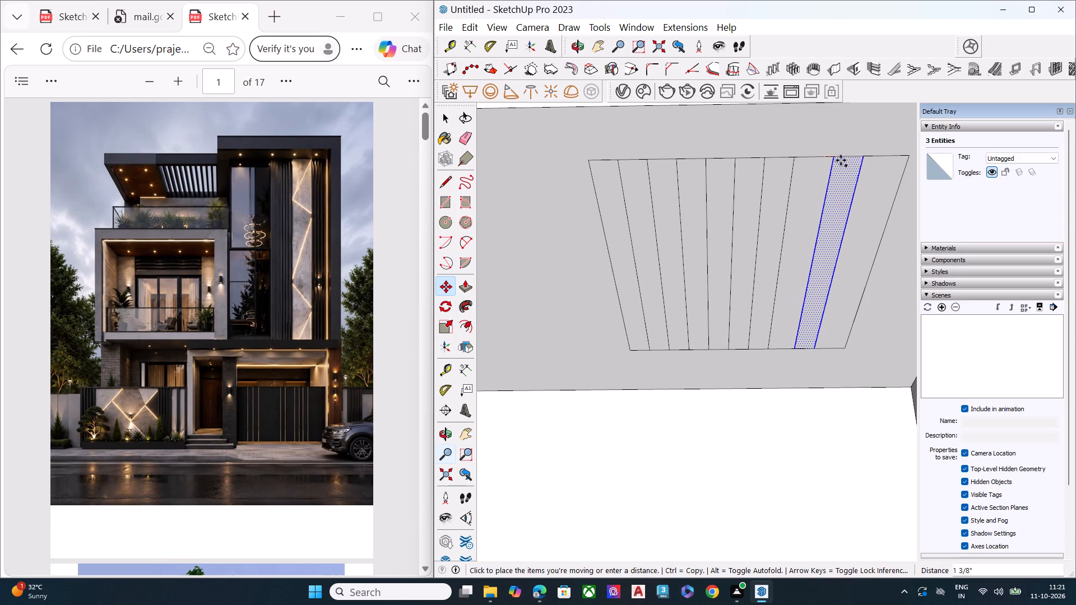
{"action": "left_click", "coordinate": [855, 159]}
{"action": "key", "text": "space"}
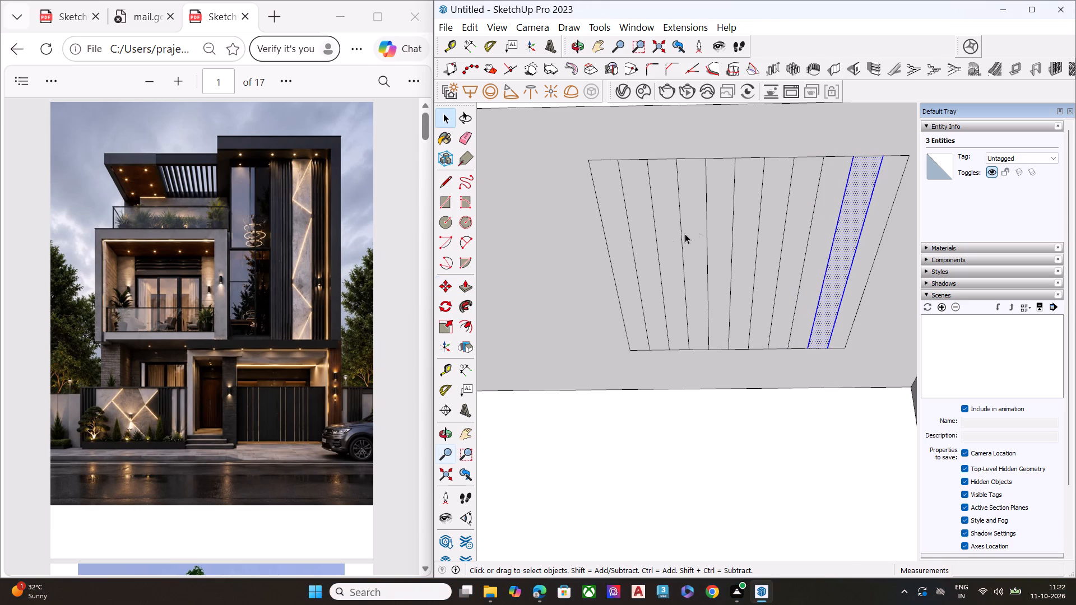
Push the second soffit strip from the end farthest from the tower through the roof slab, about 5 5/16", opening a slot.
{"action": "scroll", "coordinate": [583, 227], "scroll_direction": "down", "scroll_amount": 4}
{"action": "middle_click_drag", "start_coordinate": [709, 245], "coordinate": [711, 234]}
{"action": "left_click", "coordinate": [624, 222]}
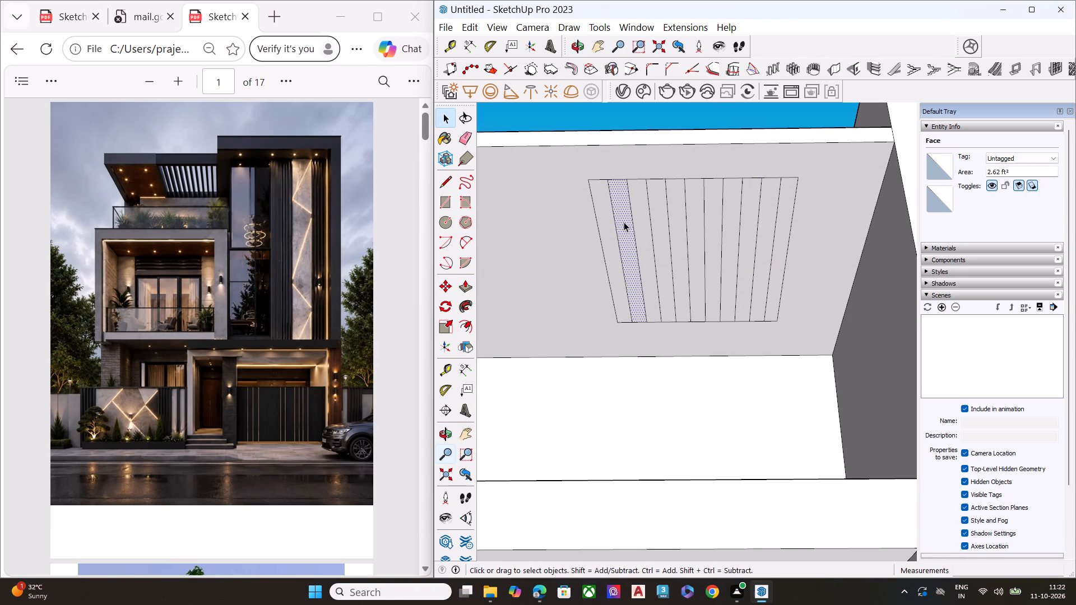
{"action": "key", "text": "p"}
{"action": "left_click", "coordinate": [623, 222]}
{"action": "middle_click_drag", "start_coordinate": [638, 152], "coordinate": [612, 362]}
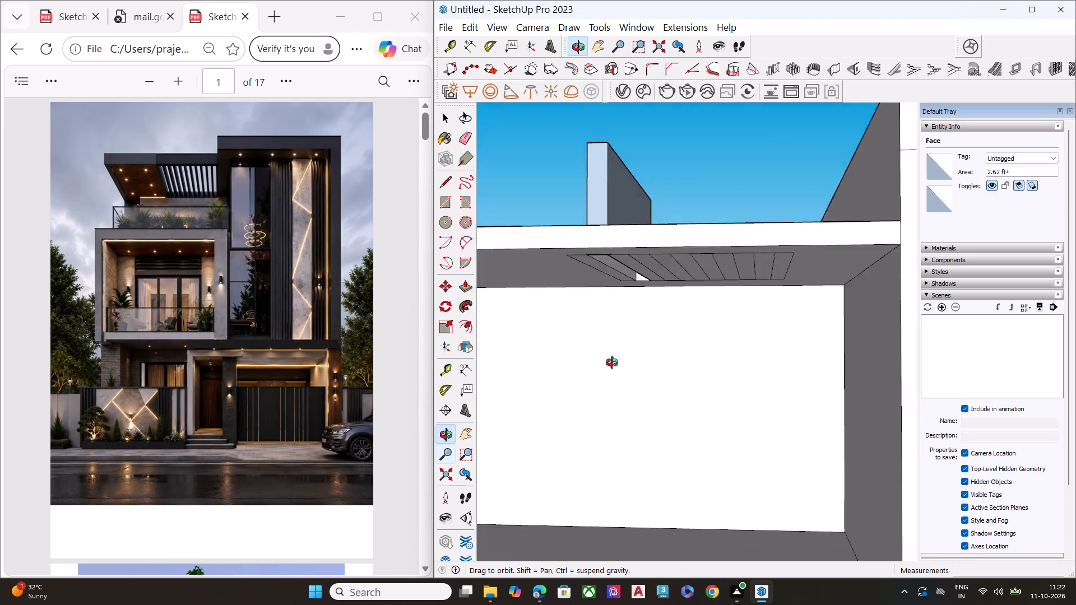
{"action": "middle_click_drag", "start_coordinate": [612, 362], "coordinate": [603, 453]}
{"action": "scroll", "coordinate": [574, 354], "scroll_direction": "up", "scroll_amount": 2}
{"action": "left_click", "coordinate": [600, 332]}
Push the fourth soffit strip through the roof slab by about 5 5/16" to cut the second slot.
{"action": "middle_click_drag", "start_coordinate": [626, 333], "coordinate": [634, 232]}
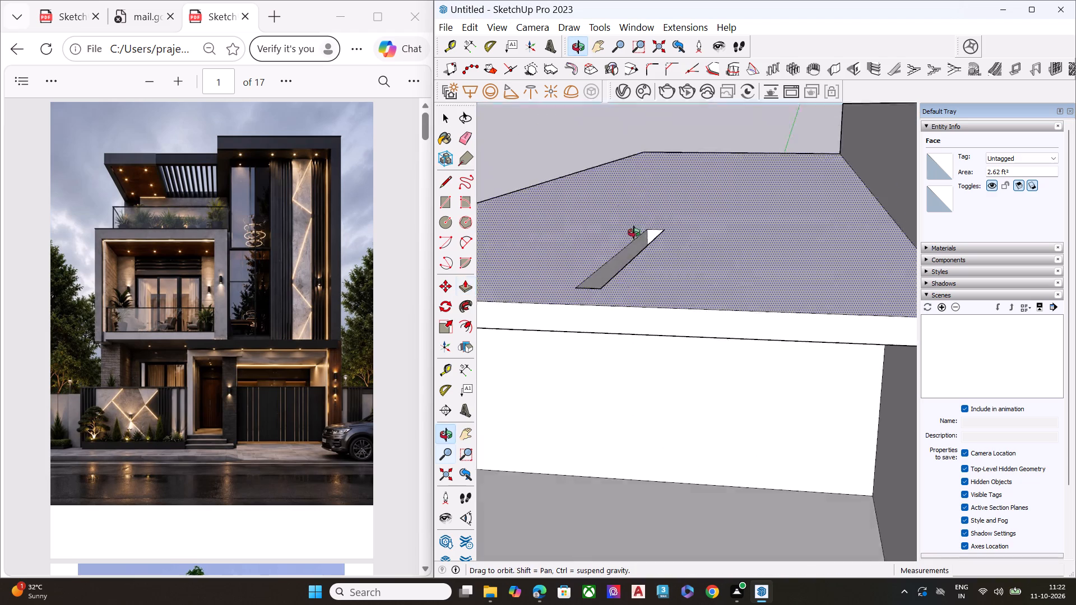
{"action": "middle_click_drag", "start_coordinate": [634, 232], "coordinate": [670, 72]}
{"action": "scroll", "coordinate": [661, 225], "scroll_direction": "up", "scroll_amount": 3}
{"action": "left_click", "coordinate": [676, 216]}
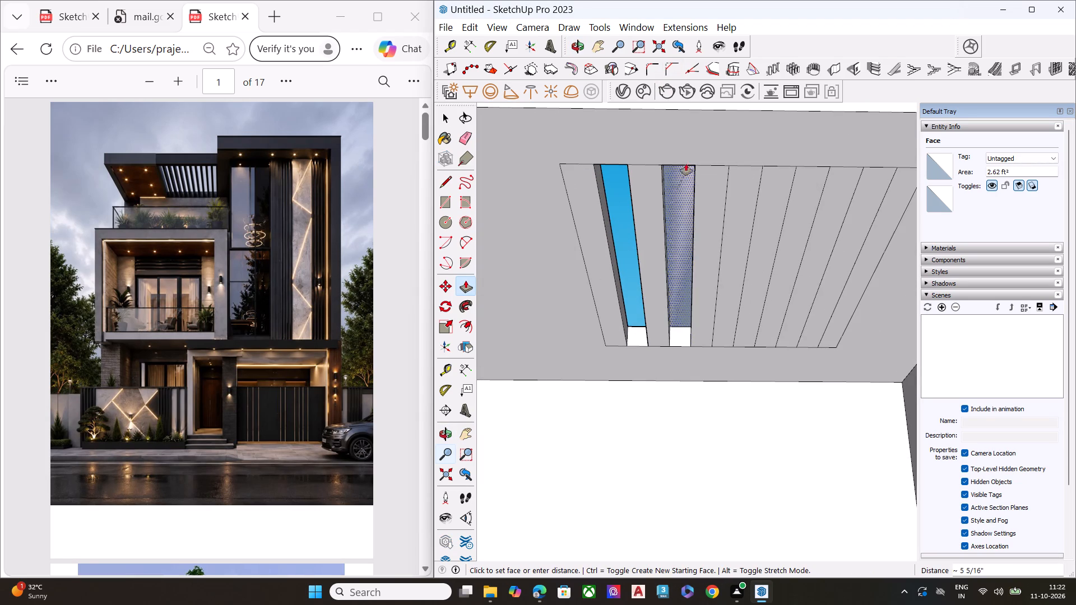
{"action": "middle_click_drag", "start_coordinate": [679, 143], "coordinate": [628, 436]}
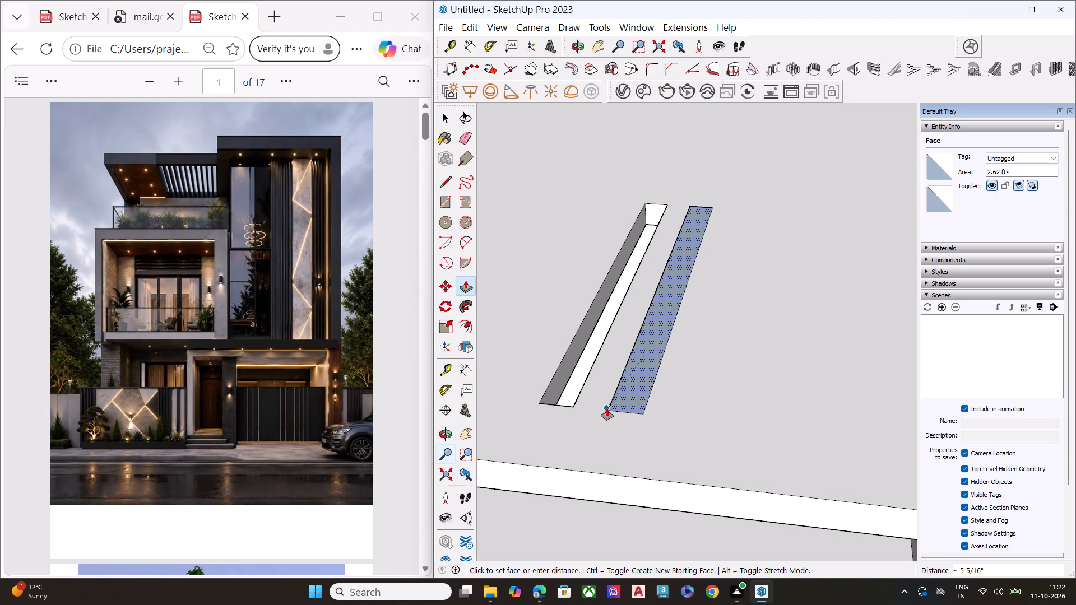
{"action": "left_click", "coordinate": [607, 408]}
{"action": "scroll", "coordinate": [575, 282], "scroll_direction": "down", "scroll_amount": 2}
{"action": "scroll", "coordinate": [576, 282], "scroll_direction": "up", "scroll_amount": 1}
{"action": "scroll", "coordinate": [578, 282], "scroll_direction": "down", "scroll_amount": 4}
Cut the third slot by pushing the sixth soffit strip through to the roof slab's upper surface.
{"action": "middle_click_drag", "start_coordinate": [620, 372], "coordinate": [689, 100]}
{"action": "scroll", "coordinate": [677, 240], "scroll_direction": "up", "scroll_amount": 4}
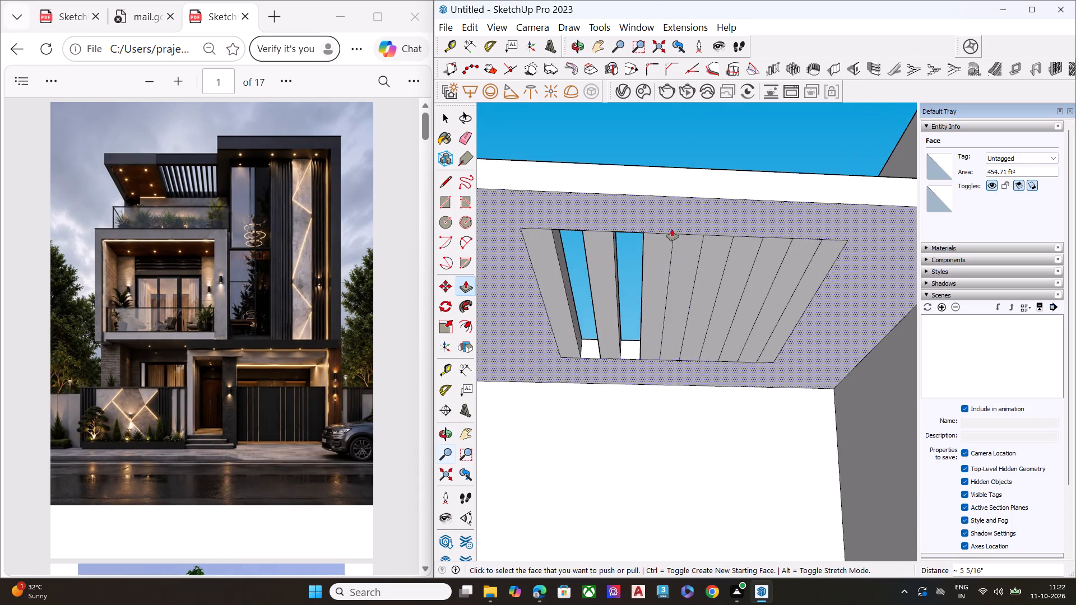
{"action": "middle_click_drag", "start_coordinate": [669, 263], "coordinate": [664, 193]}
{"action": "left_click", "coordinate": [685, 223]}
{"action": "scroll", "coordinate": [693, 157], "scroll_direction": "up", "scroll_amount": 1}
{"action": "middle_click_drag", "start_coordinate": [693, 157], "coordinate": [655, 444]}
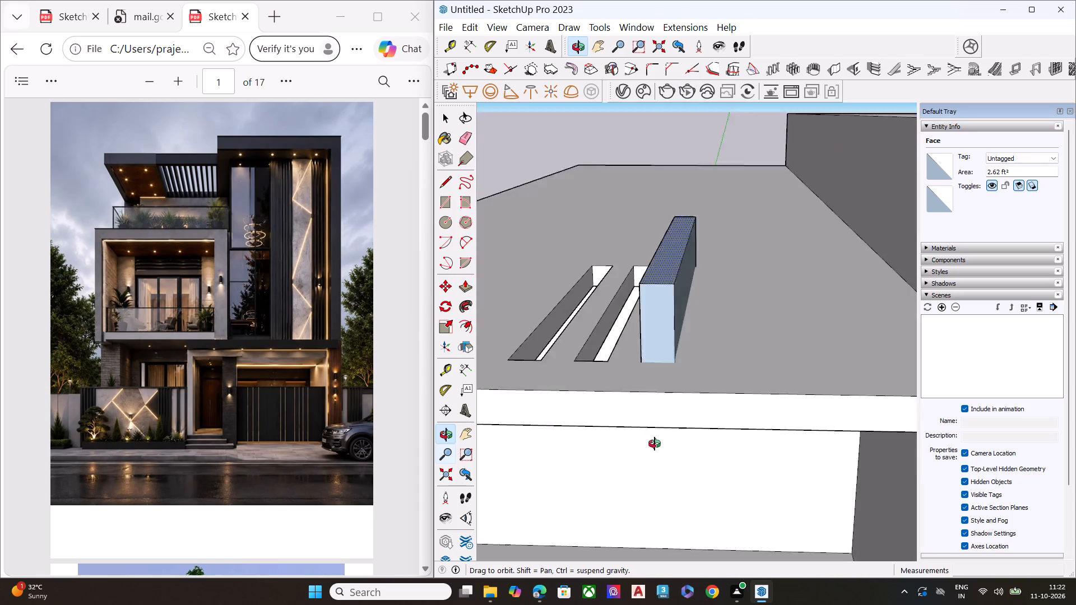
{"action": "middle_click_drag", "start_coordinate": [655, 444], "coordinate": [653, 449]}
{"action": "left_click", "coordinate": [633, 387]}
Cut the fourth slot by pushing the eighth soffit strip about 5 5/16" through the roof slab.
{"action": "scroll", "coordinate": [663, 373], "scroll_direction": "down", "scroll_amount": 2}
{"action": "middle_click_drag", "start_coordinate": [688, 416], "coordinate": [720, 180]}
{"action": "scroll", "coordinate": [718, 184], "scroll_direction": "up", "scroll_amount": 1}
{"action": "middle_click_drag", "start_coordinate": [720, 180], "coordinate": [726, 161]}
{"action": "left_click", "coordinate": [731, 291]}
{"action": "middle_click_drag", "start_coordinate": [728, 217], "coordinate": [678, 463]}
{"action": "left_click", "coordinate": [686, 400]}
Cut the fifth slot by pushing the tenth soffit strip, near the tower, through the full roof slab thickness.
{"action": "middle_click_drag", "start_coordinate": [702, 444], "coordinate": [731, 199]}
{"action": "scroll", "coordinate": [693, 409], "scroll_direction": "up", "scroll_amount": 1}
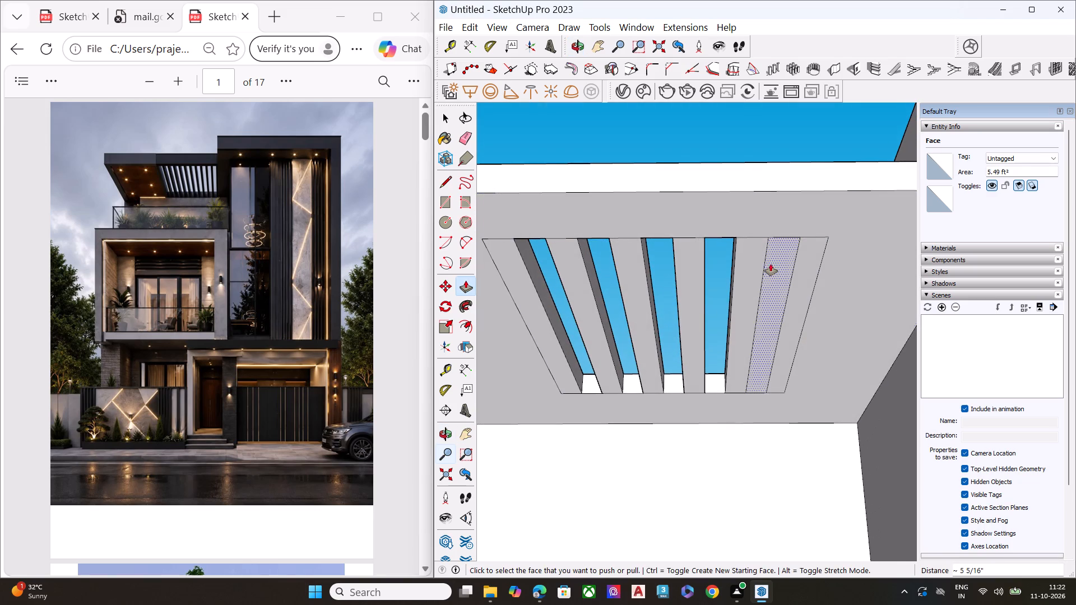
{"action": "left_click", "coordinate": [773, 266]}
{"action": "middle_click_drag", "start_coordinate": [790, 174], "coordinate": [761, 398]}
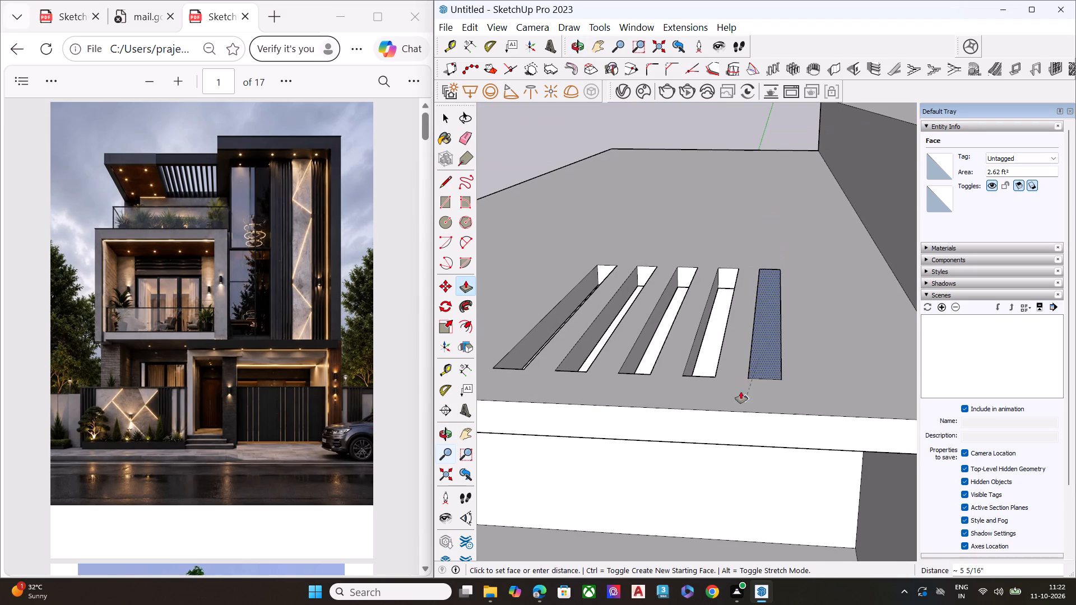
{"action": "left_click", "coordinate": [743, 375]}
{"action": "scroll", "coordinate": [721, 337], "scroll_direction": "down", "scroll_amount": 2}
{"action": "scroll", "coordinate": [718, 338], "scroll_direction": "up", "scroll_amount": 1}
{"action": "scroll", "coordinate": [716, 339], "scroll_direction": "down", "scroll_amount": 3}
{"action": "scroll", "coordinate": [714, 341], "scroll_direction": "up", "scroll_amount": 1}
{"action": "scroll", "coordinate": [707, 351], "scroll_direction": "down", "scroll_amount": 1}
{"action": "middle_click_drag", "start_coordinate": [666, 393], "coordinate": [693, 248]}
{"action": "key", "text": "space"}
{"action": "scroll", "coordinate": [680, 230], "scroll_direction": "down", "scroll_amount": 5}
{"action": "scroll", "coordinate": [688, 230], "scroll_direction": "up", "scroll_amount": 2}
{"action": "scroll", "coordinate": [690, 230], "scroll_direction": "down", "scroll_amount": 2}
{"action": "middle_click_drag", "start_coordinate": [699, 264], "coordinate": [721, 171]}
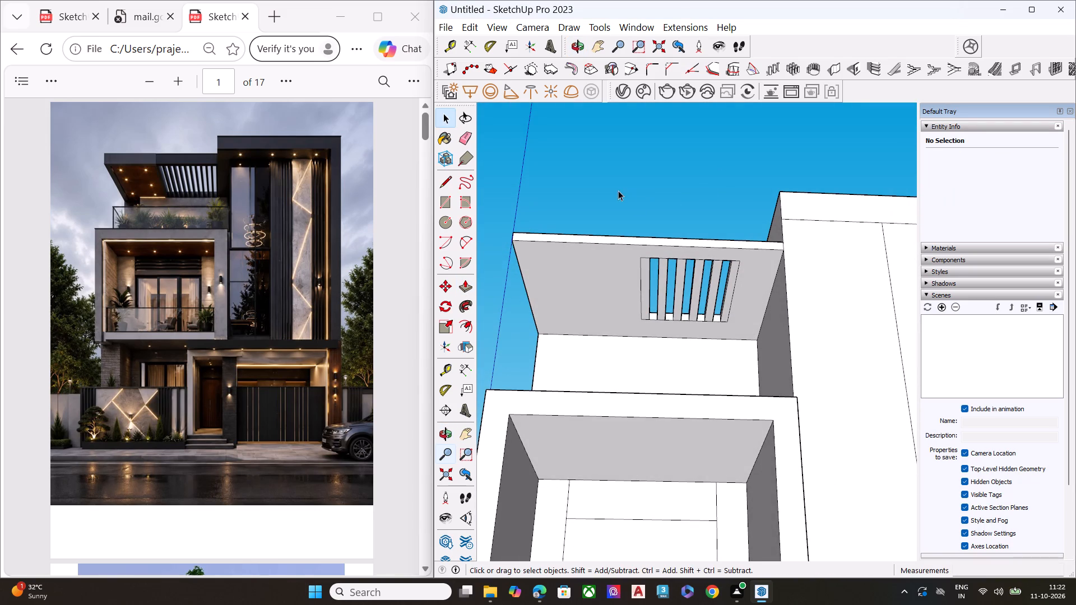
{"action": "scroll", "coordinate": [680, 222], "scroll_direction": "down", "scroll_amount": 3}
{"action": "scroll", "coordinate": [671, 336], "scroll_direction": "up", "scroll_amount": 3}
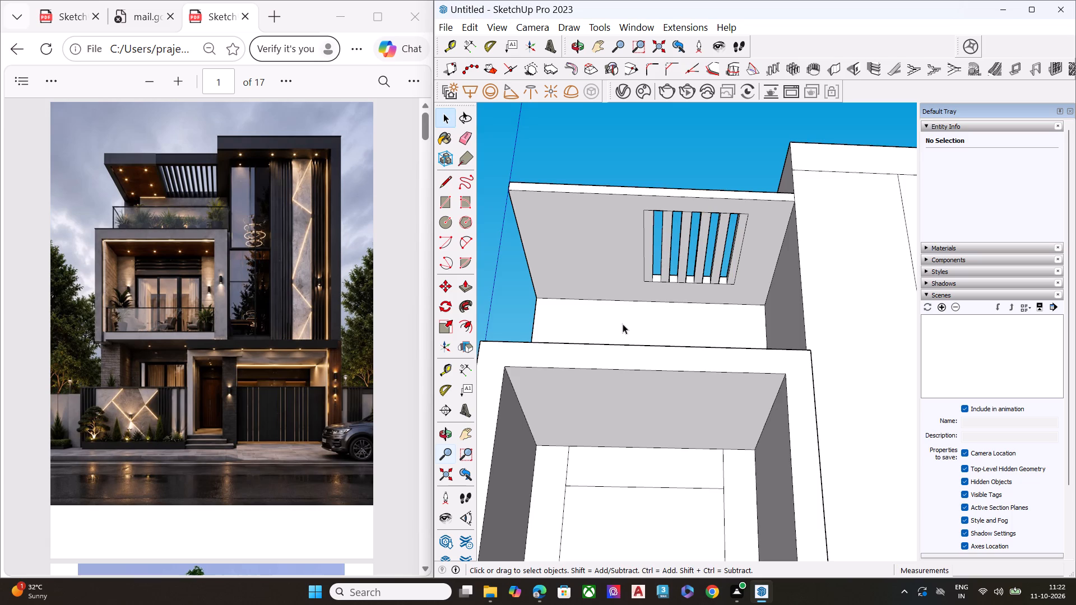
Copy the outer vertical edge of the terrace's back wall a short distance towards the tower along the wall's top.
{"action": "middle_click_drag", "start_coordinate": [622, 330], "coordinate": [613, 390]}
{"action": "scroll", "coordinate": [559, 373], "scroll_direction": "up", "scroll_amount": 5}
{"action": "left_click", "coordinate": [526, 310]}
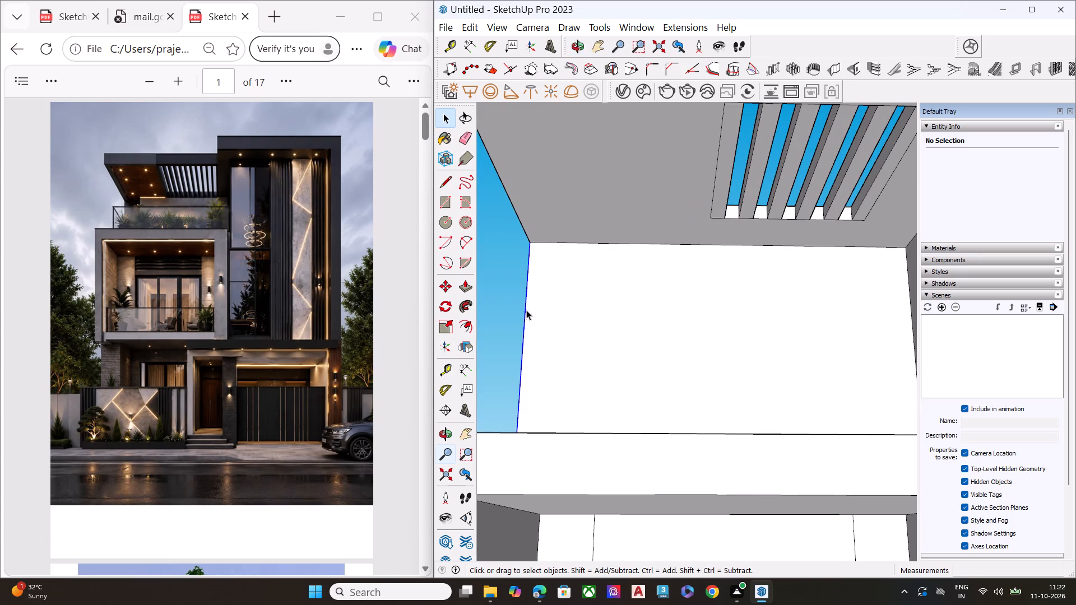
{"action": "key", "text": "m"}
{"action": "left_click", "coordinate": [531, 243]}
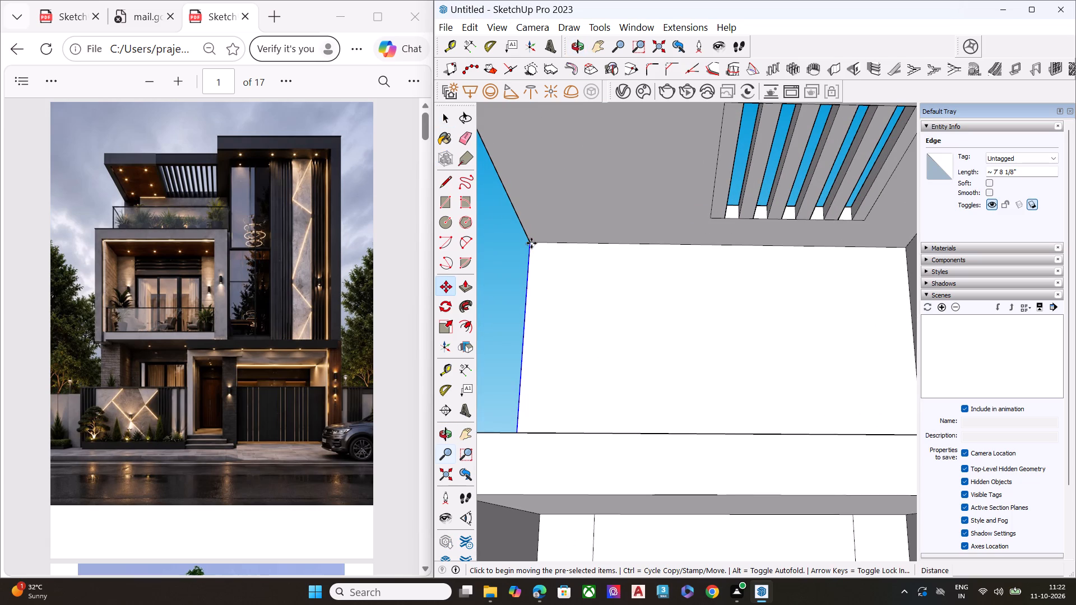
{"action": "left_click", "coordinate": [599, 244]}
{"action": "key", "text": "space"}
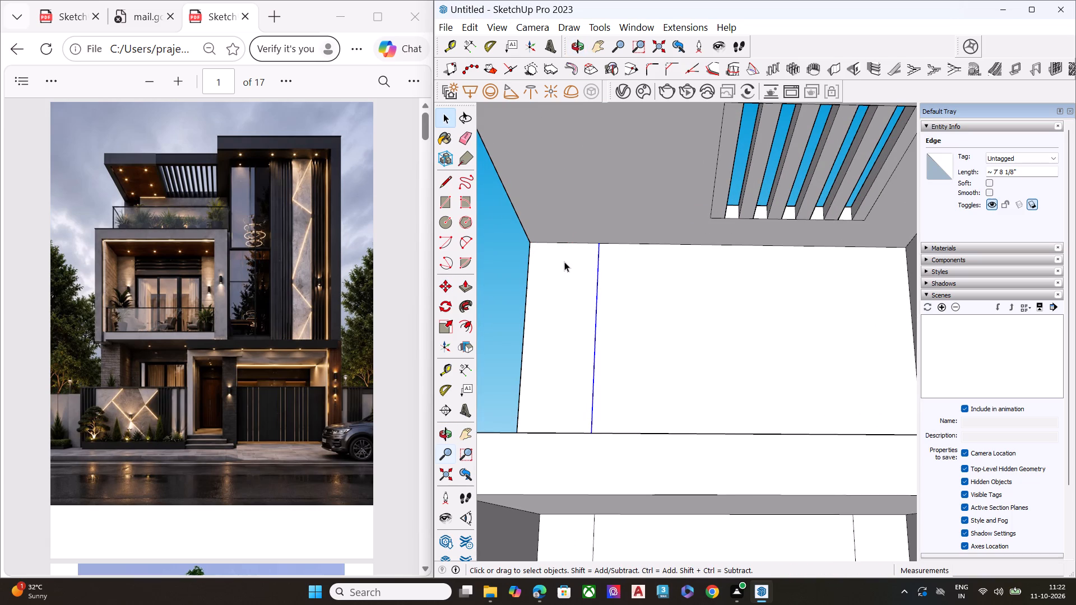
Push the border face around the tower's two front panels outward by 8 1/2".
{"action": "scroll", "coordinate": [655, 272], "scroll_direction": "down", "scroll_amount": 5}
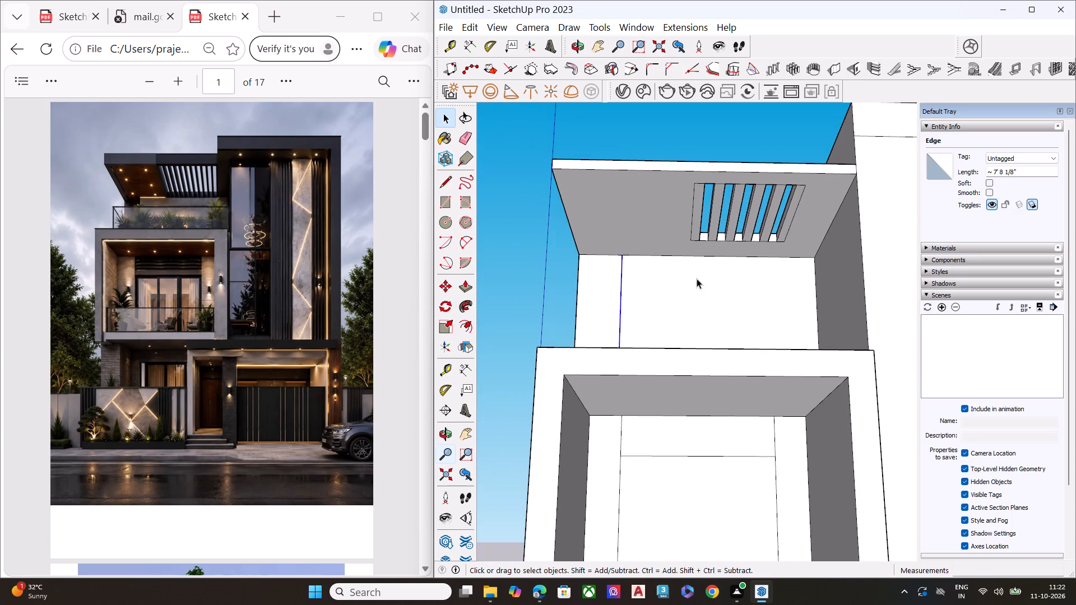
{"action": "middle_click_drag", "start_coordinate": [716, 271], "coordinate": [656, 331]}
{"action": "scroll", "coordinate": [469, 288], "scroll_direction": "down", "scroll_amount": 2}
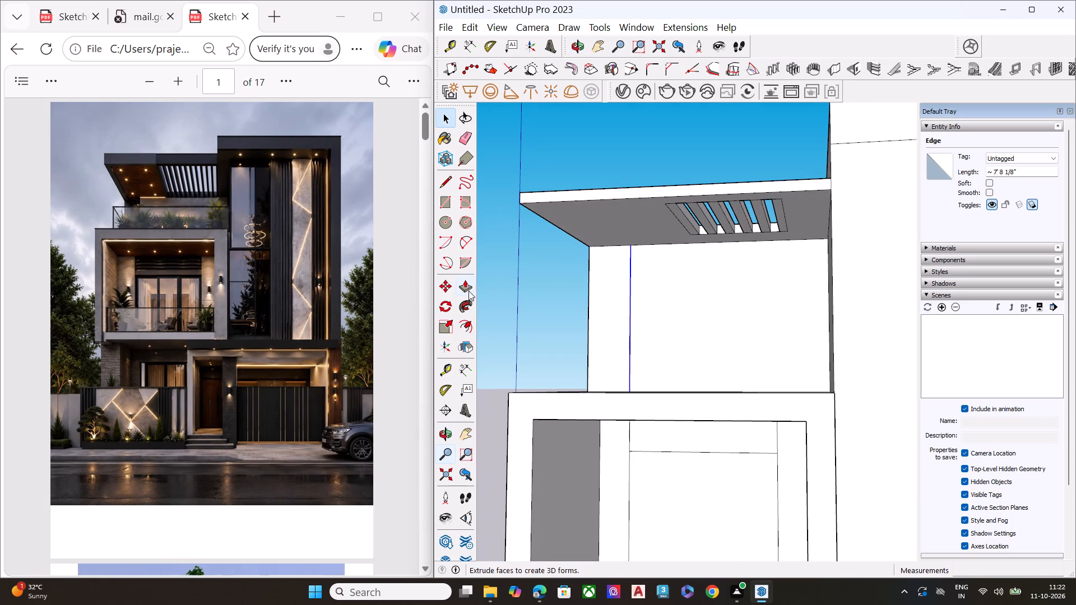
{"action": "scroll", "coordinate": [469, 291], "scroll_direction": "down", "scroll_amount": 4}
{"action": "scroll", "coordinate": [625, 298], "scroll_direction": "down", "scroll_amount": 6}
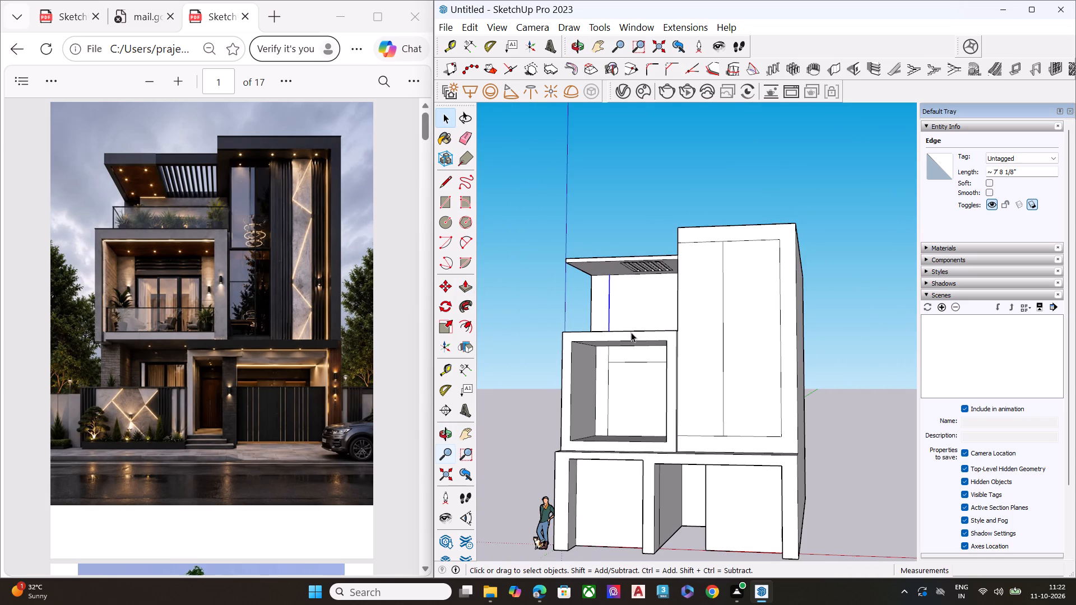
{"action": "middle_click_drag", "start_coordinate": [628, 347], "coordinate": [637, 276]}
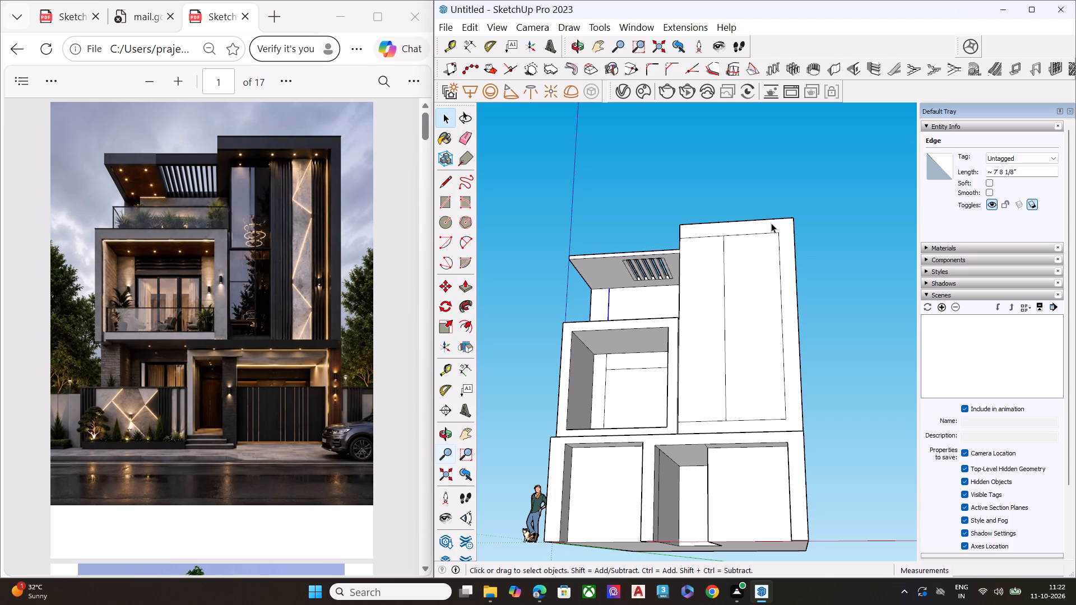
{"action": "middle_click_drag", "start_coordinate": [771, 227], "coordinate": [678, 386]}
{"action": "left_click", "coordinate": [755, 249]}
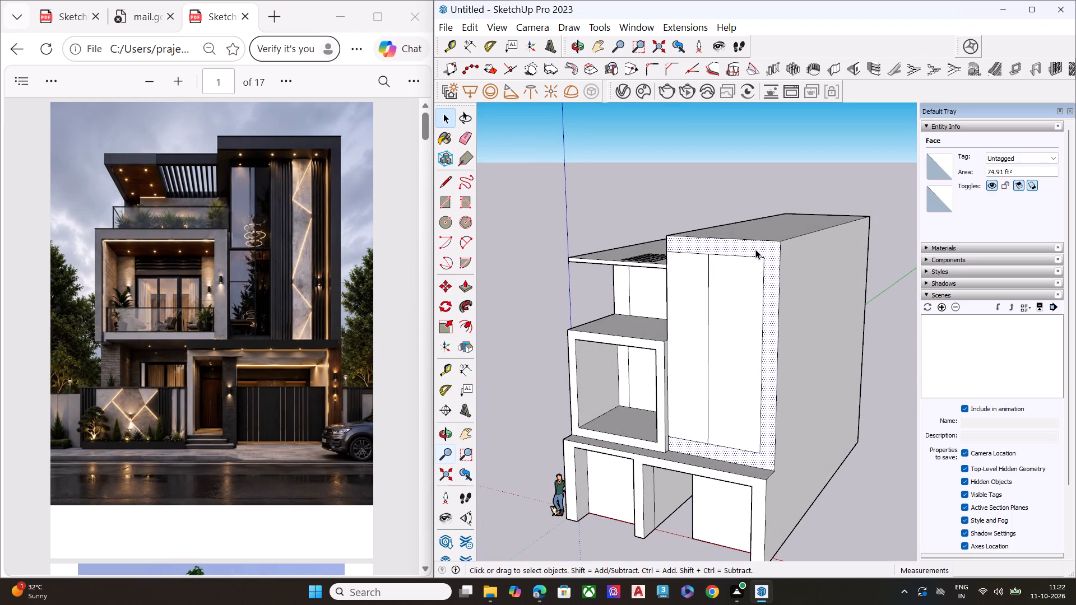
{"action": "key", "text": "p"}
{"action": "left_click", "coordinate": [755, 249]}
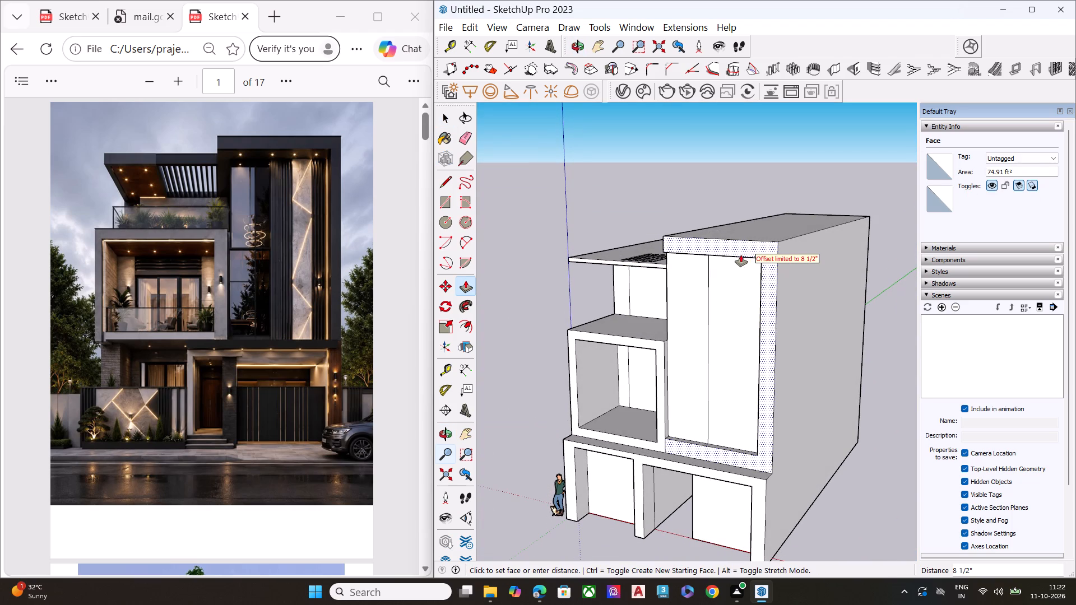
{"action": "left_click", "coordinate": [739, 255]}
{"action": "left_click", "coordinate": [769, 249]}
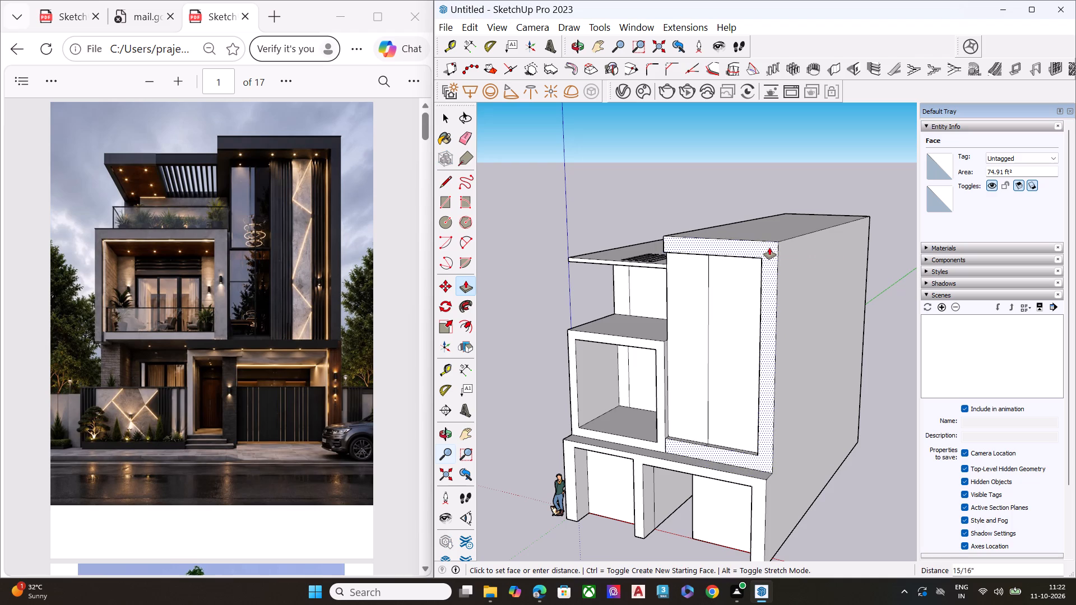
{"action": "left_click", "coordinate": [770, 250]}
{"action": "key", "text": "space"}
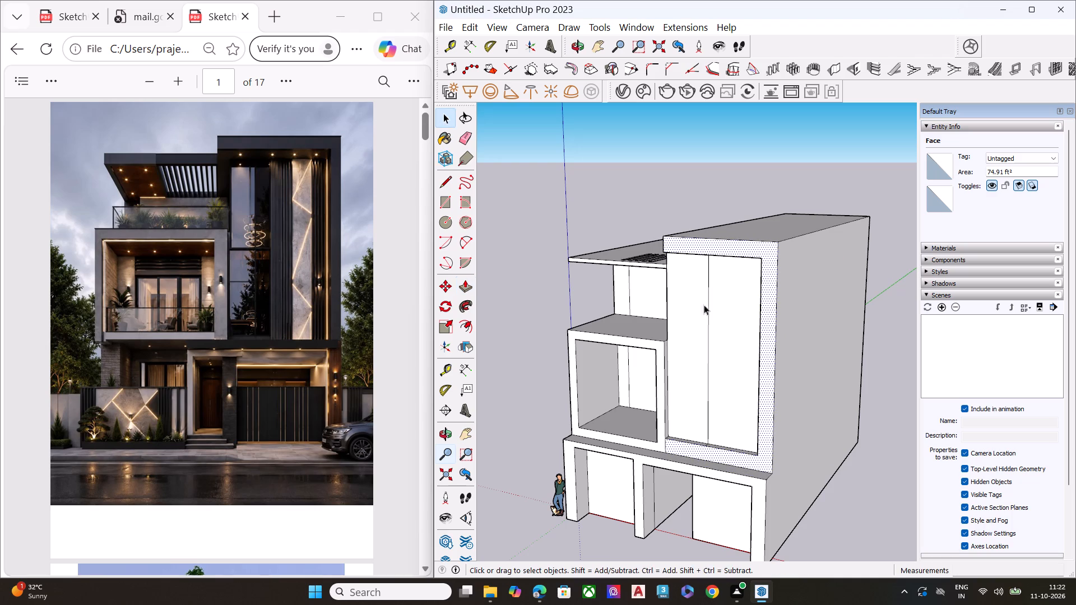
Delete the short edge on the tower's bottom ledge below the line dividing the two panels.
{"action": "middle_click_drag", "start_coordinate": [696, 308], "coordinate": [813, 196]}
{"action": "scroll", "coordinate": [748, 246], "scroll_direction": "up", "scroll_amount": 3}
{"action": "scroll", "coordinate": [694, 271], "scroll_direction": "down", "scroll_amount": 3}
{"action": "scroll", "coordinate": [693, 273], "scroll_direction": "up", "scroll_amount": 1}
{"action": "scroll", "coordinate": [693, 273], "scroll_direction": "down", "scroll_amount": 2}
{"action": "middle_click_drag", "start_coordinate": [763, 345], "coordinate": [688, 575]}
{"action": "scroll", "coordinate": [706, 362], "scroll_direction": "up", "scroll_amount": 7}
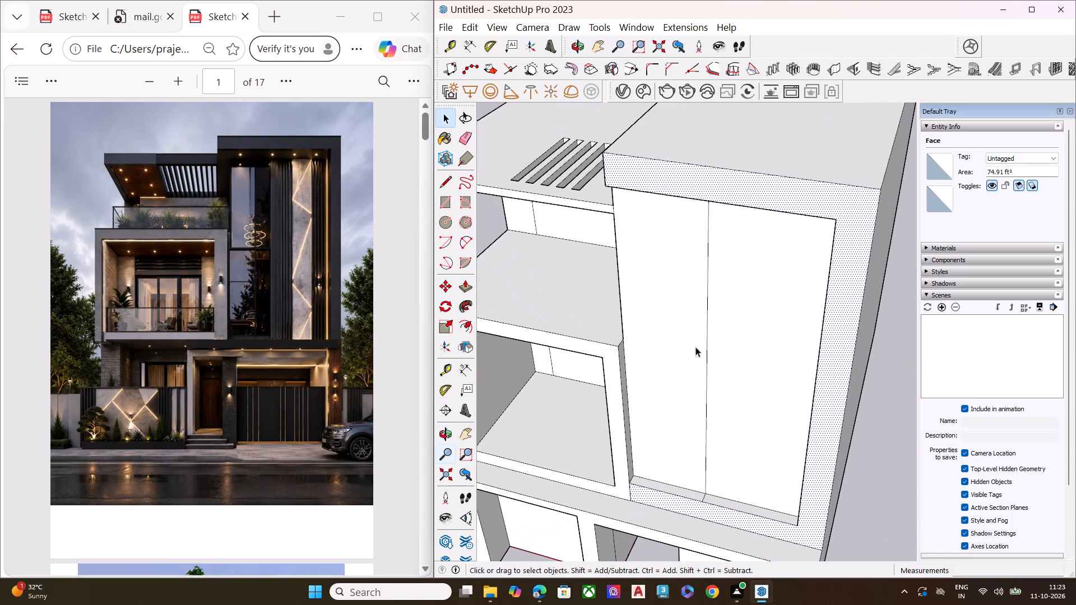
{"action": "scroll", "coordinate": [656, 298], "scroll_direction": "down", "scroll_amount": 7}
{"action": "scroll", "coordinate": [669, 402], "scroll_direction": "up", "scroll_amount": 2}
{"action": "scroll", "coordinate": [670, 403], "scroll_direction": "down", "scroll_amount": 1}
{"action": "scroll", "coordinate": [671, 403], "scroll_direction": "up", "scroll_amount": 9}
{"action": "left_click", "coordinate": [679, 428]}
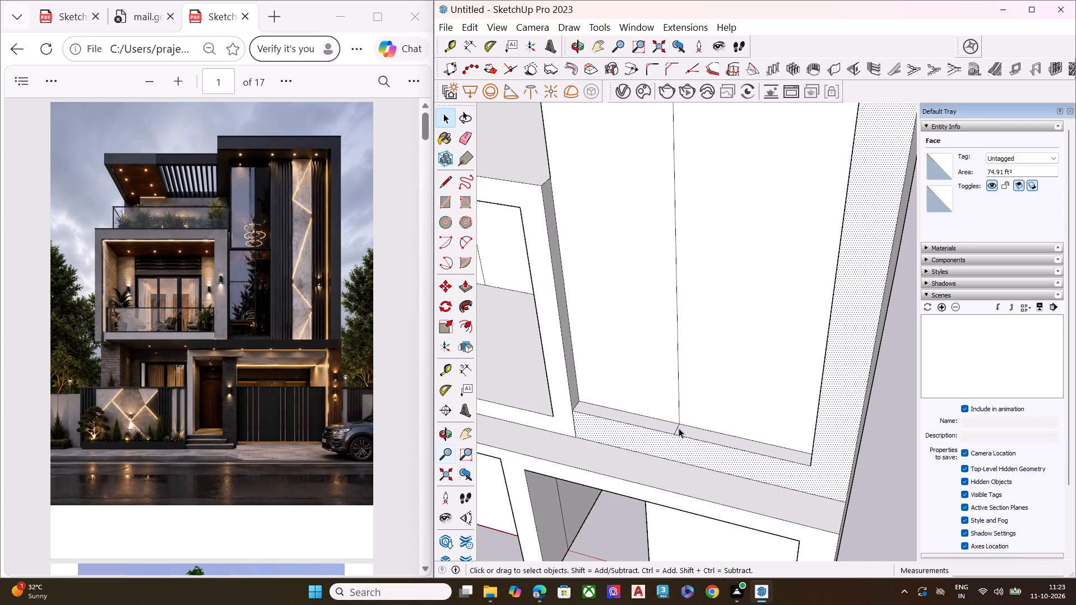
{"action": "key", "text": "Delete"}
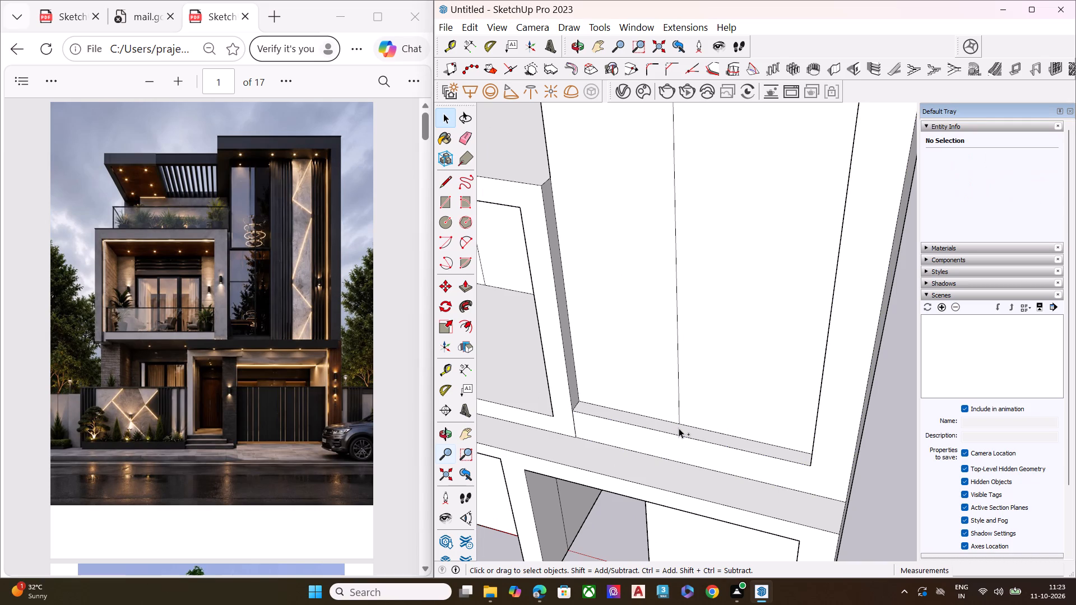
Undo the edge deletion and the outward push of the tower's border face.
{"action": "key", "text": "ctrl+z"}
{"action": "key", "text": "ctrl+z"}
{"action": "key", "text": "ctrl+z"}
Move the bottom edges of both tower panels down about 1' 7 13/16" onto the tower face's base edge.
{"action": "scroll", "coordinate": [667, 423], "scroll_direction": "down", "scroll_amount": 2}
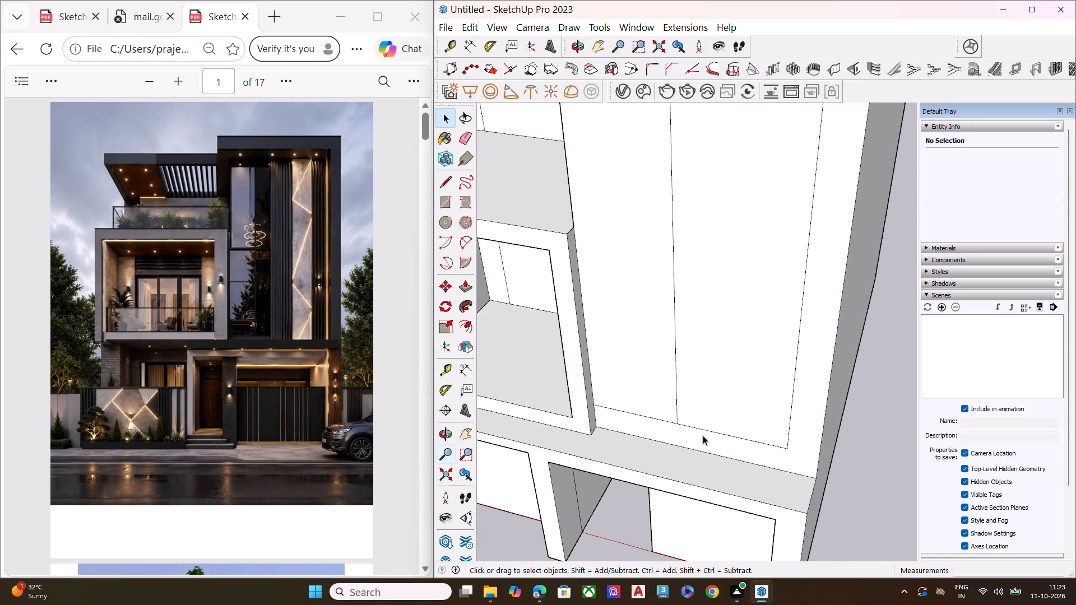
{"action": "scroll", "coordinate": [703, 435], "scroll_direction": "down", "scroll_amount": 1}
{"action": "middle_click_drag", "start_coordinate": [703, 435], "coordinate": [745, 350]}
{"action": "scroll", "coordinate": [724, 405], "scroll_direction": "up", "scroll_amount": 4}
{"action": "middle_click_drag", "start_coordinate": [712, 409], "coordinate": [687, 404]}
{"action": "scroll", "coordinate": [699, 404], "scroll_direction": "up", "scroll_amount": 1}
{"action": "middle_click_drag", "start_coordinate": [699, 404], "coordinate": [702, 383]}
{"action": "left_click", "coordinate": [708, 373]}
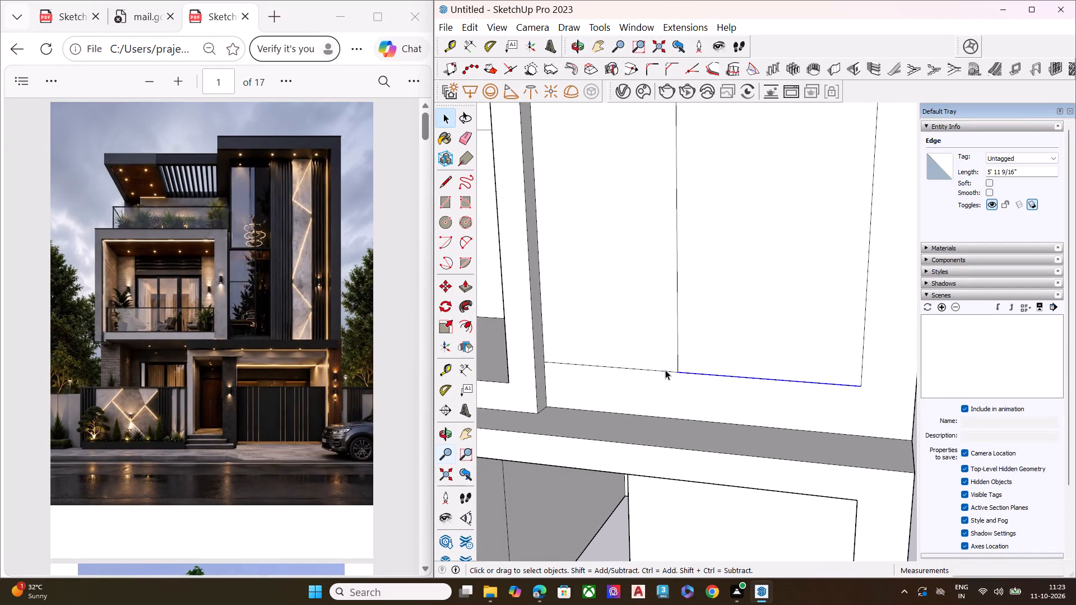
{"action": "left_click", "coordinate": [665, 370], "text": "ctrl"}
{"action": "key", "text": "m"}
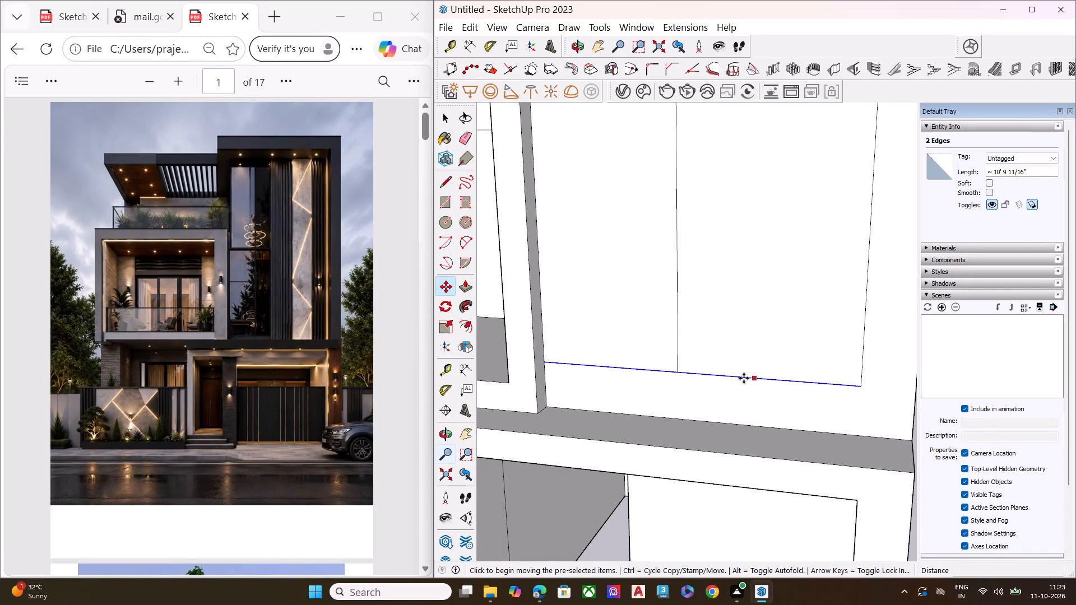
{"action": "left_click", "coordinate": [737, 378]}
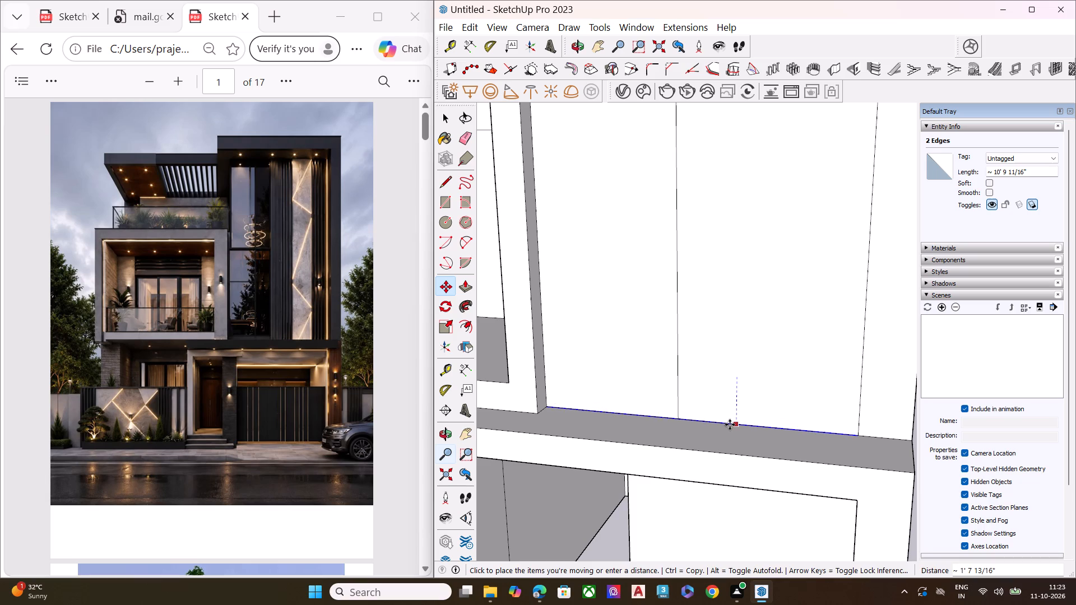
{"action": "left_click", "coordinate": [730, 425]}
{"action": "key", "text": "space"}
Push the tower's border face, along its top and outer side, outward by 8 1/2".
{"action": "scroll", "coordinate": [662, 379], "scroll_direction": "down", "scroll_amount": 3}
{"action": "scroll", "coordinate": [662, 379], "scroll_direction": "up", "scroll_amount": 1}
{"action": "scroll", "coordinate": [662, 378], "scroll_direction": "down", "scroll_amount": 3}
{"action": "scroll", "coordinate": [669, 371], "scroll_direction": "up", "scroll_amount": 2}
{"action": "scroll", "coordinate": [669, 371], "scroll_direction": "down", "scroll_amount": 3}
{"action": "middle_click_drag", "start_coordinate": [690, 389], "coordinate": [717, 365]}
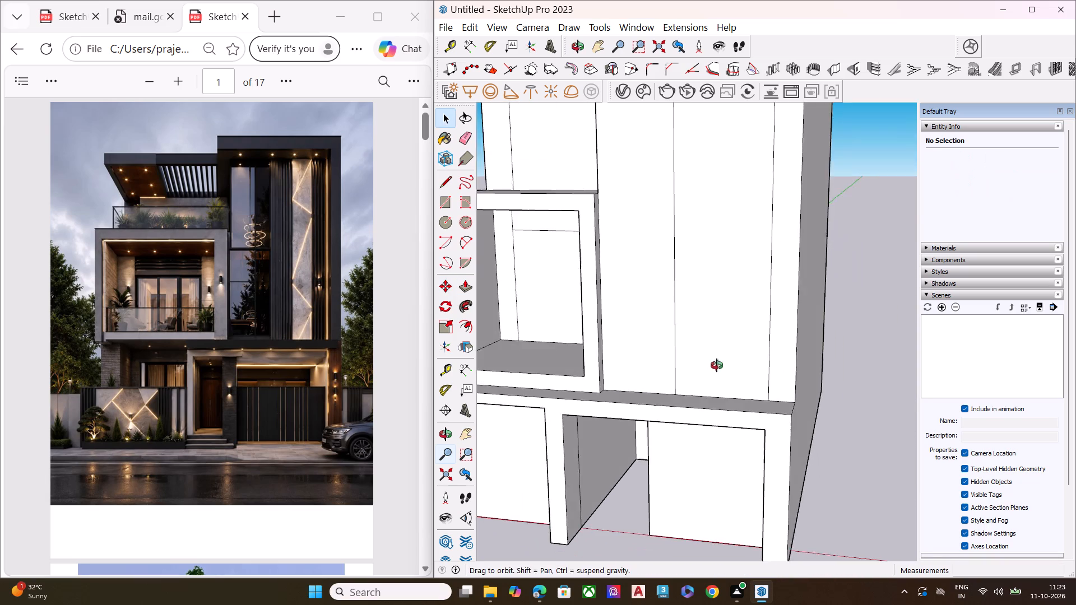
{"action": "middle_click_drag", "start_coordinate": [717, 365], "coordinate": [723, 361]}
{"action": "scroll", "coordinate": [654, 375], "scroll_direction": "down", "scroll_amount": 7}
{"action": "middle_click_drag", "start_coordinate": [701, 338], "coordinate": [721, 310]}
{"action": "scroll", "coordinate": [723, 291], "scroll_direction": "up", "scroll_amount": 5}
{"action": "left_click", "coordinate": [716, 264]}
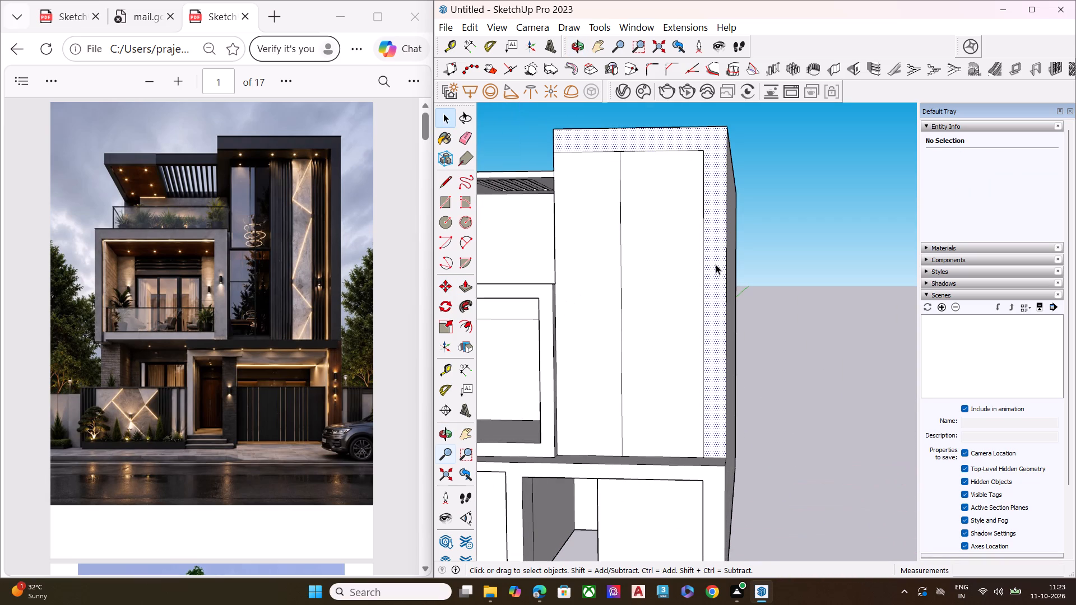
{"action": "key", "text": "p"}
{"action": "left_click", "coordinate": [716, 264]}
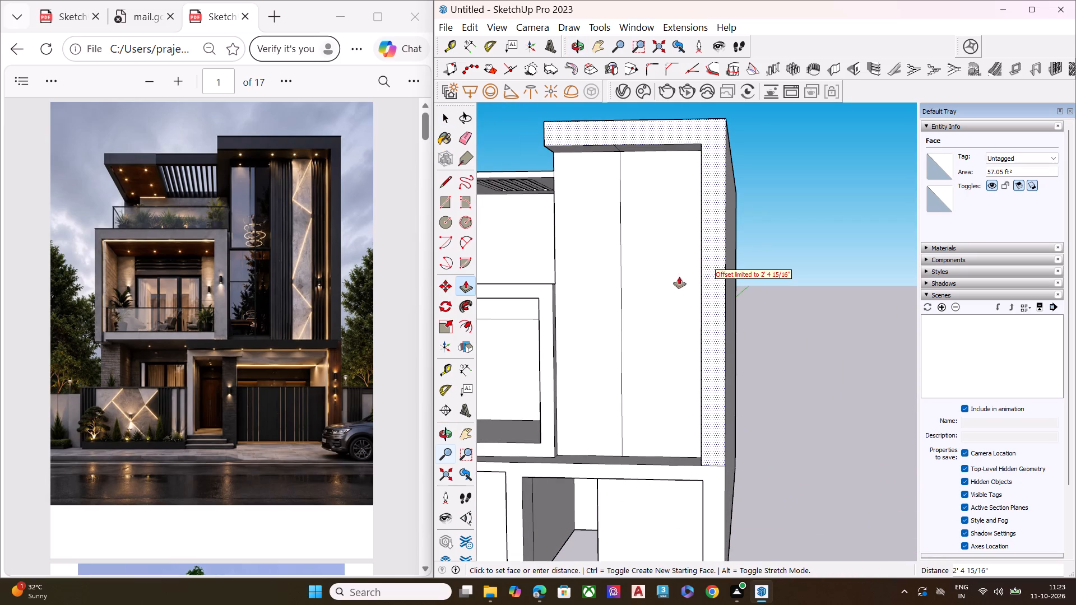
{"action": "left_click", "coordinate": [550, 283]}
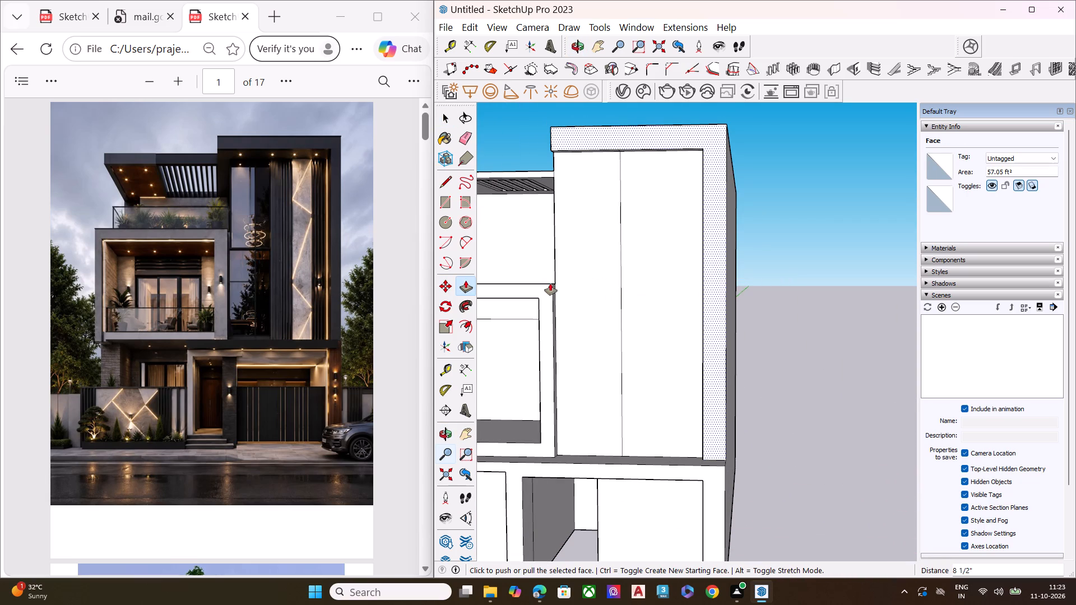
{"action": "key", "text": "space"}
Push the tower's border face, along its top and outer side, outward by about another 1' 8 7/16".
{"action": "middle_click_drag", "start_coordinate": [636, 269], "coordinate": [661, 169]}
{"action": "middle_click_drag", "start_coordinate": [665, 161], "coordinate": [623, 140]}
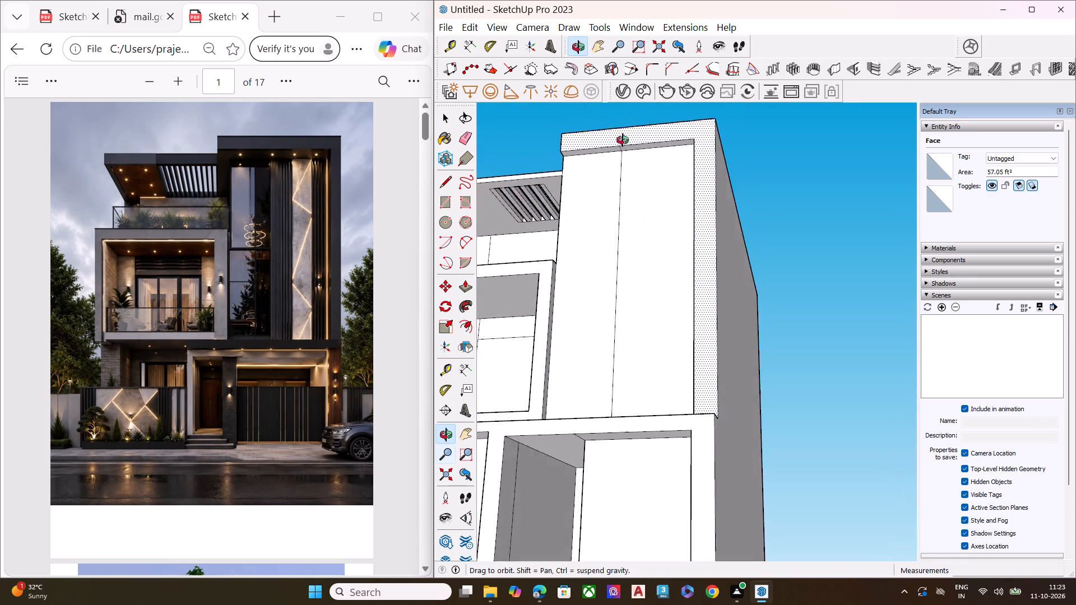
{"action": "middle_click_drag", "start_coordinate": [623, 140], "coordinate": [642, 115]}
{"action": "scroll", "coordinate": [642, 115], "scroll_direction": "up", "scroll_amount": 5}
{"action": "scroll", "coordinate": [643, 115], "scroll_direction": "down", "scroll_amount": 2}
{"action": "scroll", "coordinate": [645, 118], "scroll_direction": "up", "scroll_amount": 1}
{"action": "left_click", "coordinate": [744, 146]}
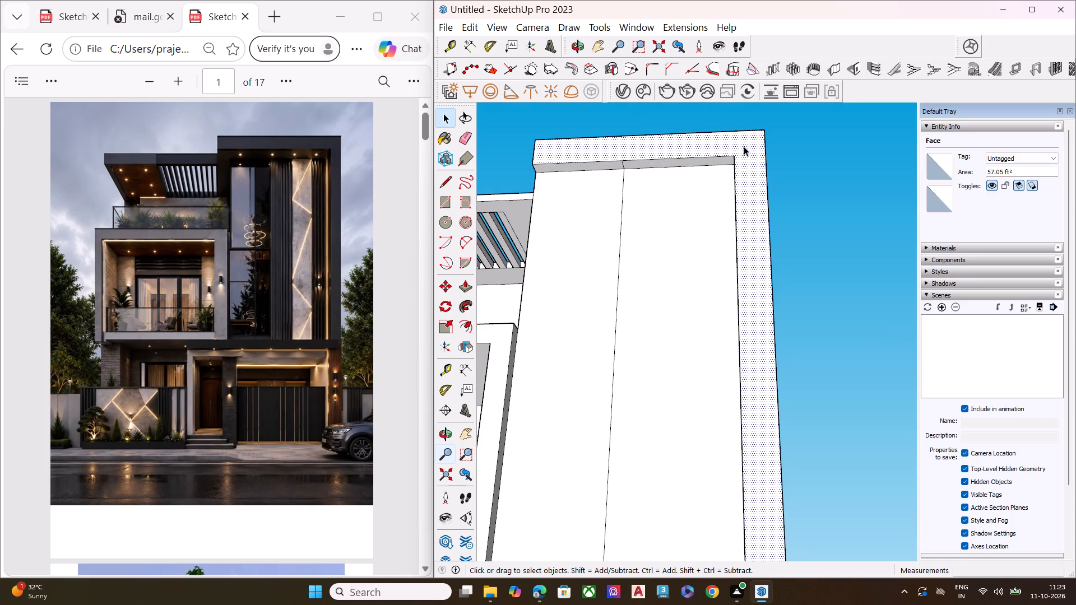
{"action": "key", "text": "p"}
{"action": "left_click", "coordinate": [744, 146]}
{"action": "left_click", "coordinate": [732, 122]}
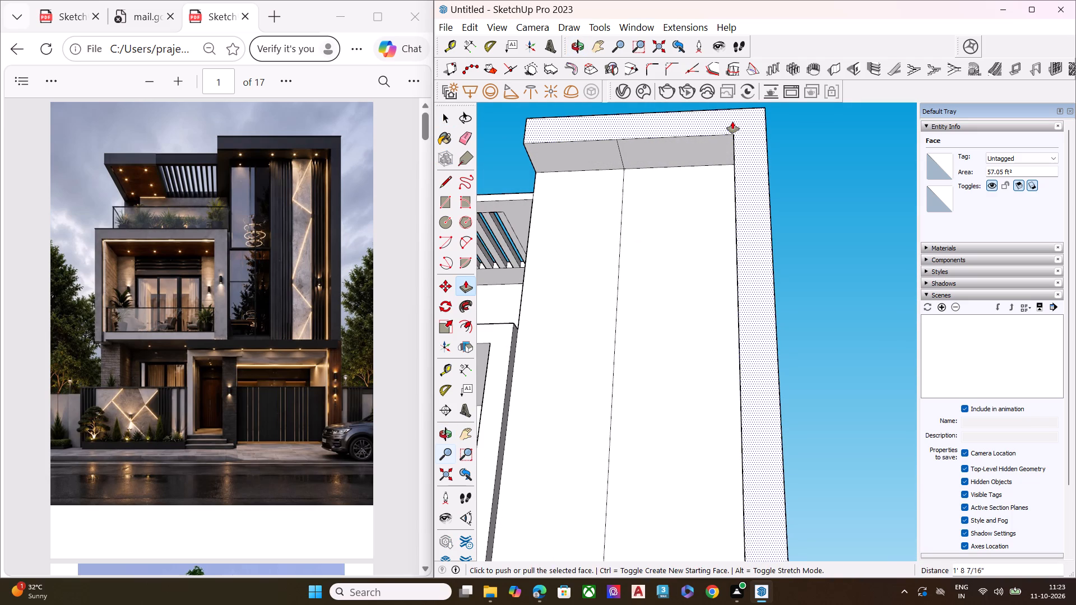
{"action": "key", "text": "space"}
Delete the short edge on the underside of the tower's top border, above the line dividing the two panels.
{"action": "middle_click_drag", "start_coordinate": [765, 147], "coordinate": [769, 106]}
{"action": "scroll", "coordinate": [625, 140], "scroll_direction": "up", "scroll_amount": 1}
{"action": "scroll", "coordinate": [625, 140], "scroll_direction": "down", "scroll_amount": 1}
{"action": "scroll", "coordinate": [625, 140], "scroll_direction": "up", "scroll_amount": 4}
{"action": "left_click", "coordinate": [624, 147]}
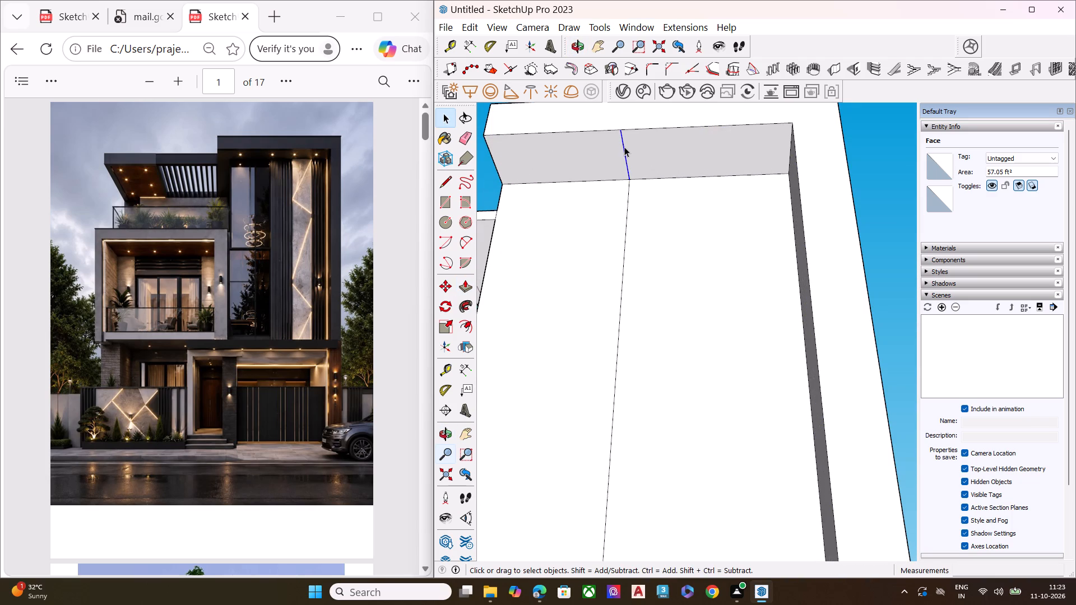
{"action": "key", "text": "Delete"}
Draw a vertical line about 22' 3/4" long on the tower's outer panel, from its top edge to its base edge.
{"action": "scroll", "coordinate": [617, 173], "scroll_direction": "down", "scroll_amount": 6}
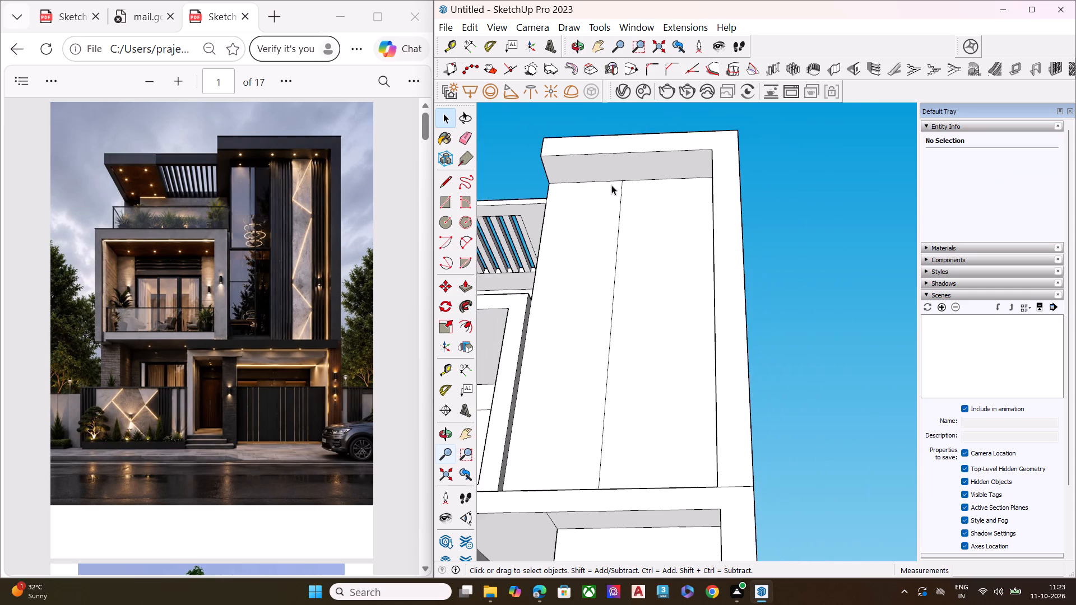
{"action": "scroll", "coordinate": [728, 155], "scroll_direction": "down", "scroll_amount": 5}
{"action": "scroll", "coordinate": [722, 250], "scroll_direction": "up", "scroll_amount": 1}
{"action": "middle_click_drag", "start_coordinate": [722, 250], "coordinate": [759, 402]}
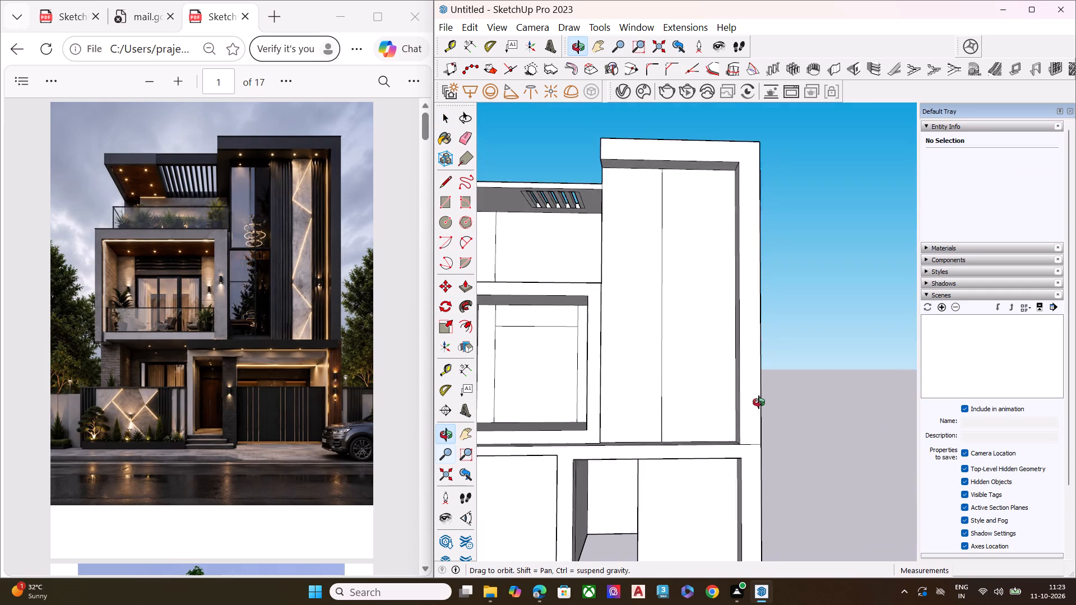
{"action": "middle_click_drag", "start_coordinate": [759, 402], "coordinate": [753, 398]}
{"action": "middle_click", "coordinate": [741, 390]}
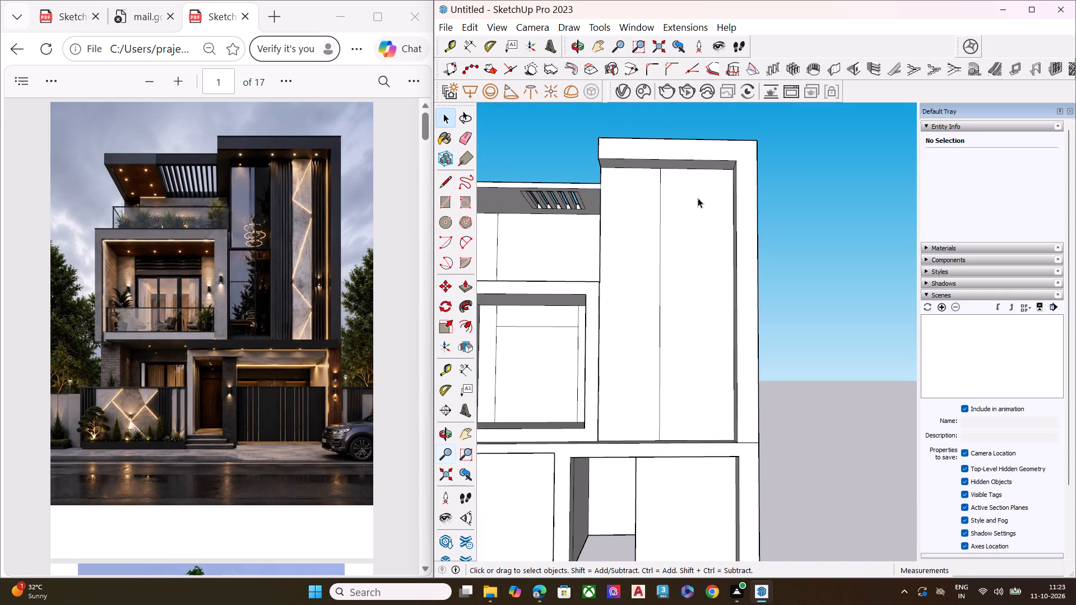
{"action": "key", "text": "l"}
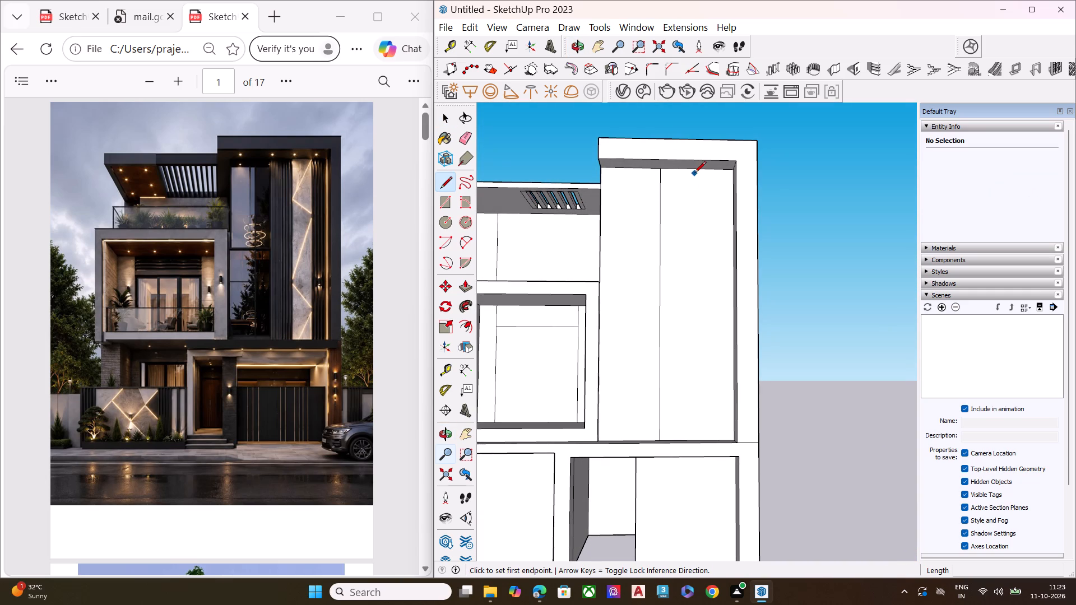
{"action": "left_click", "coordinate": [687, 169]}
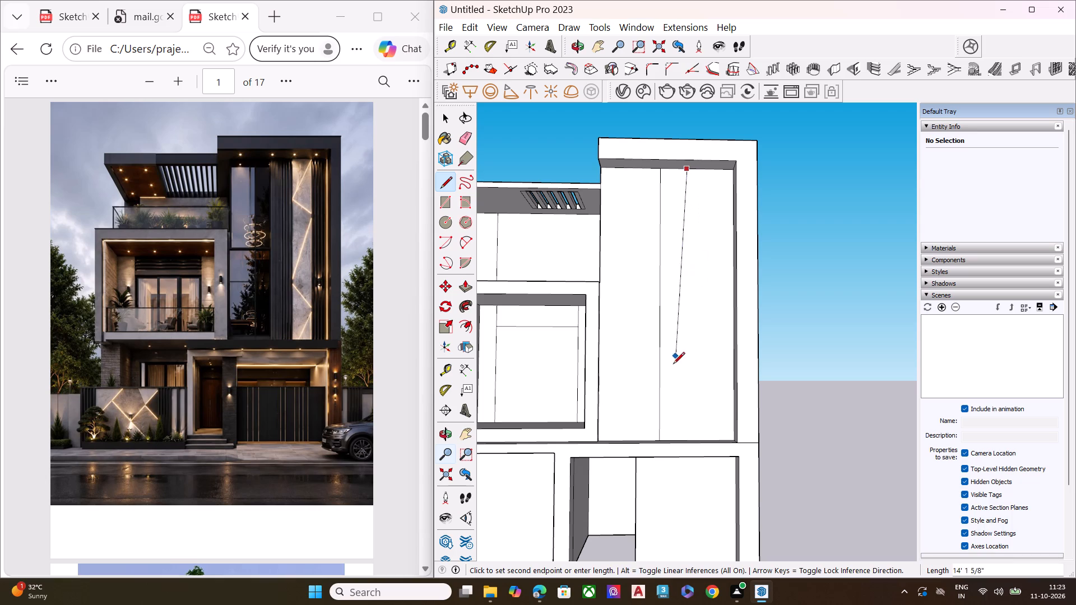
{"action": "key", "text": "Escape"}
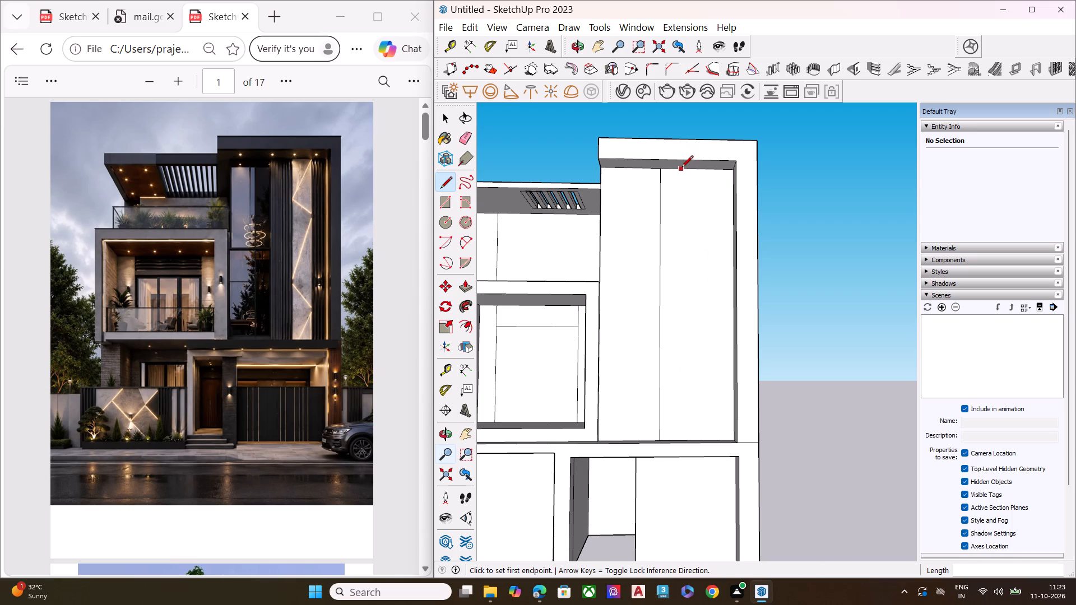
{"action": "left_click", "coordinate": [684, 167]}
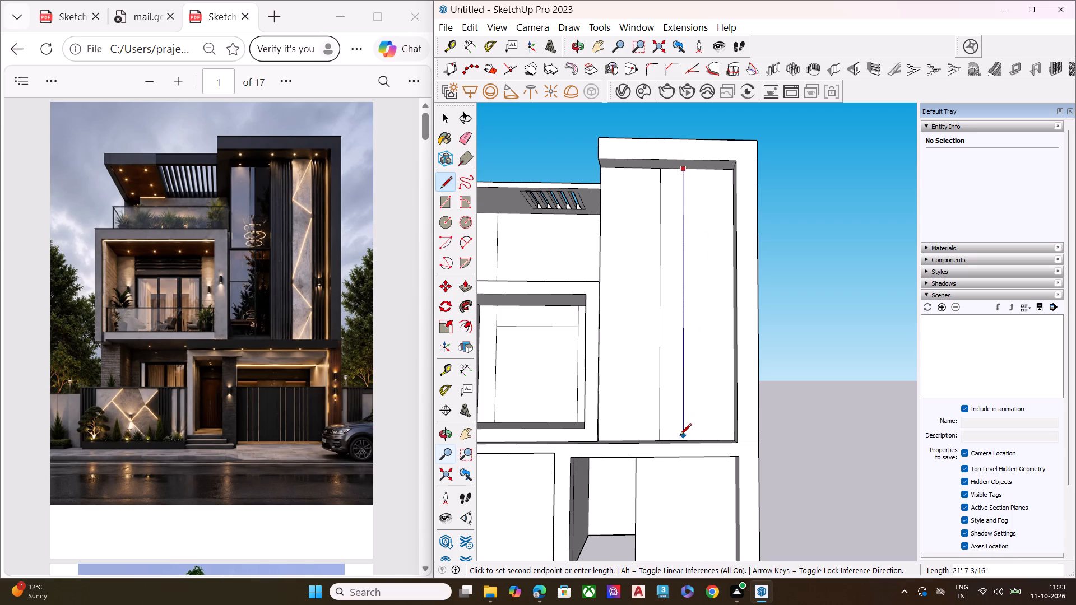
{"action": "left_click", "coordinate": [681, 439]}
{"action": "key", "text": "space"}
Move the new vertical line about 6" horizontally toward the line dividing the two tower panels.
{"action": "left_click", "coordinate": [683, 254]}
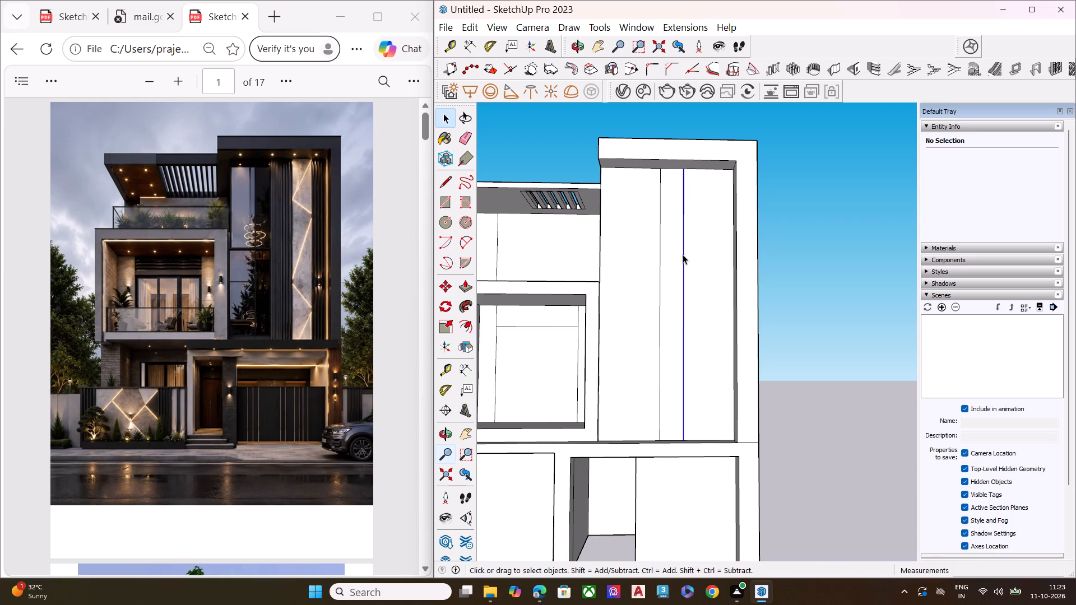
{"action": "key", "text": "m"}
{"action": "left_click", "coordinate": [687, 170]}
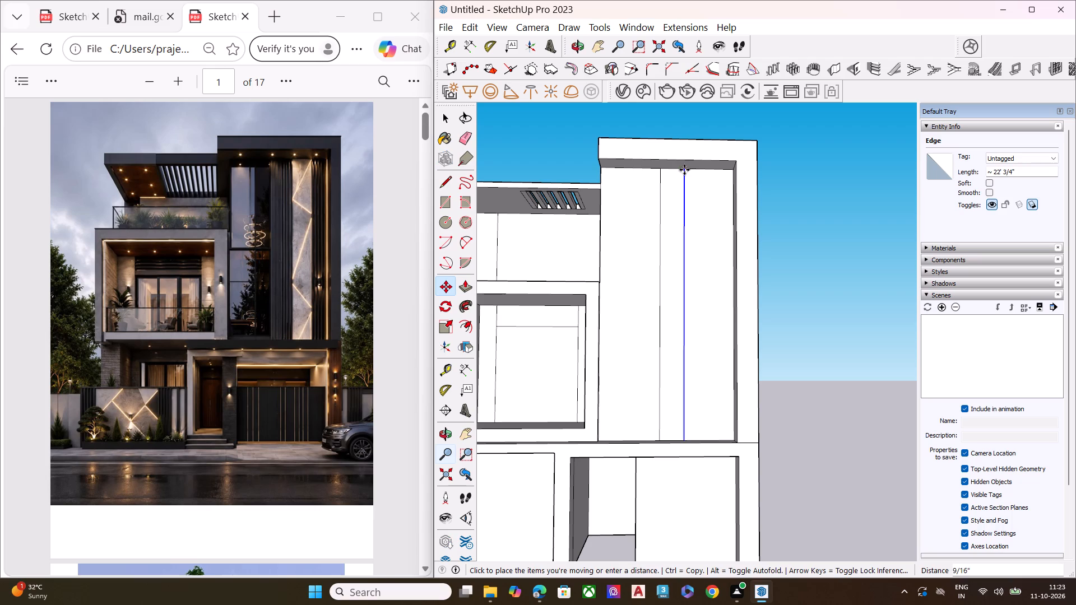
{"action": "scroll", "coordinate": [677, 170], "scroll_direction": "up", "scroll_amount": 6}
{"action": "middle_click_drag", "start_coordinate": [674, 178], "coordinate": [669, 188]}
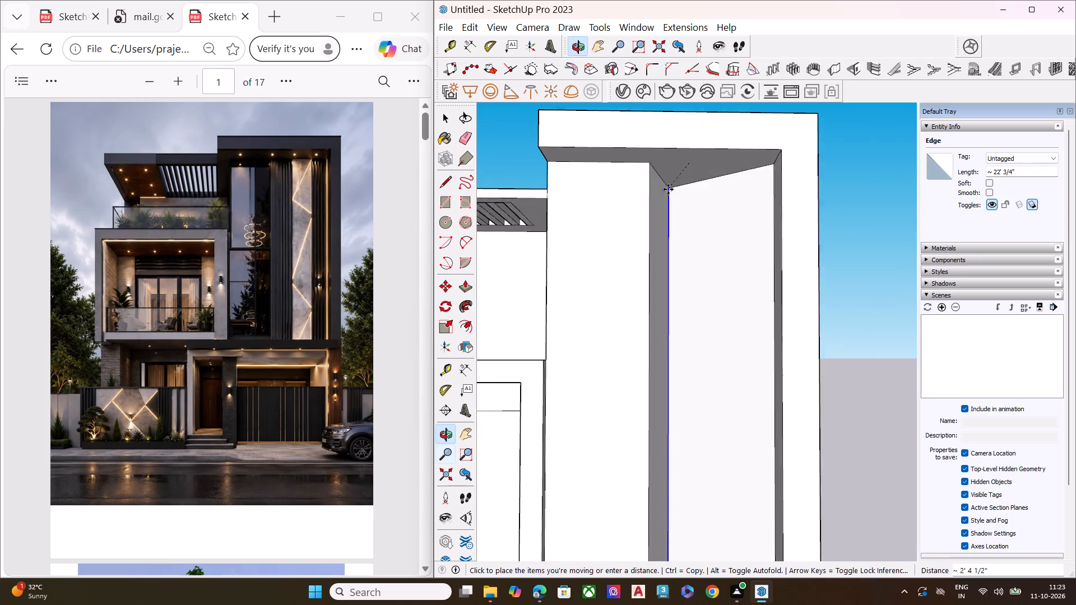
{"action": "scroll", "coordinate": [668, 189], "scroll_direction": "up", "scroll_amount": 2}
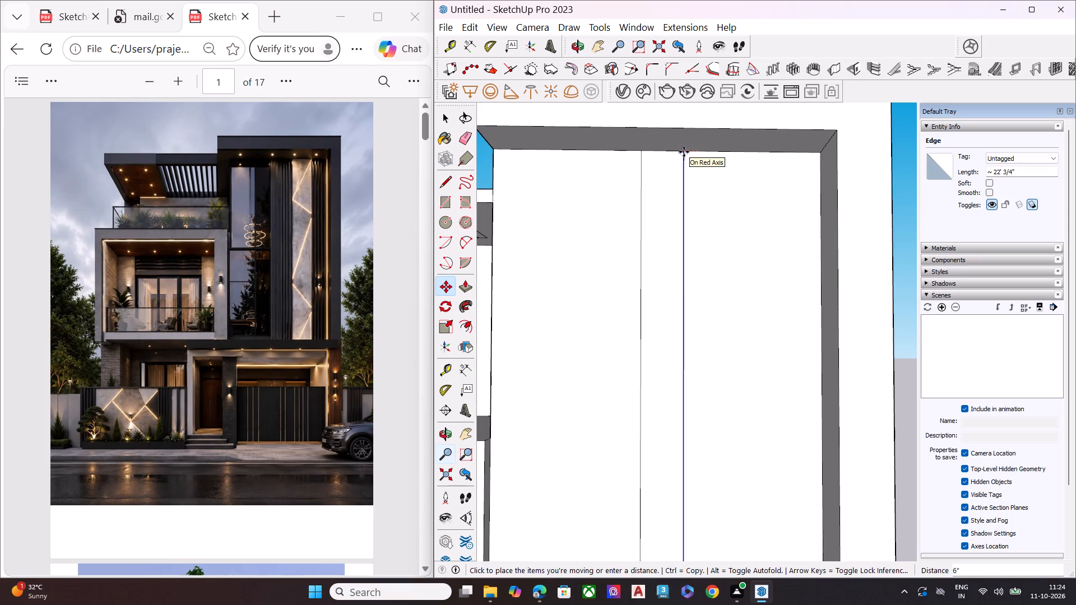
{"action": "left_click", "coordinate": [684, 152]}
Copy the vertical line about 2' 9 13/16" horizontally toward the tower's outer side.
{"action": "left_click", "coordinate": [683, 151]}
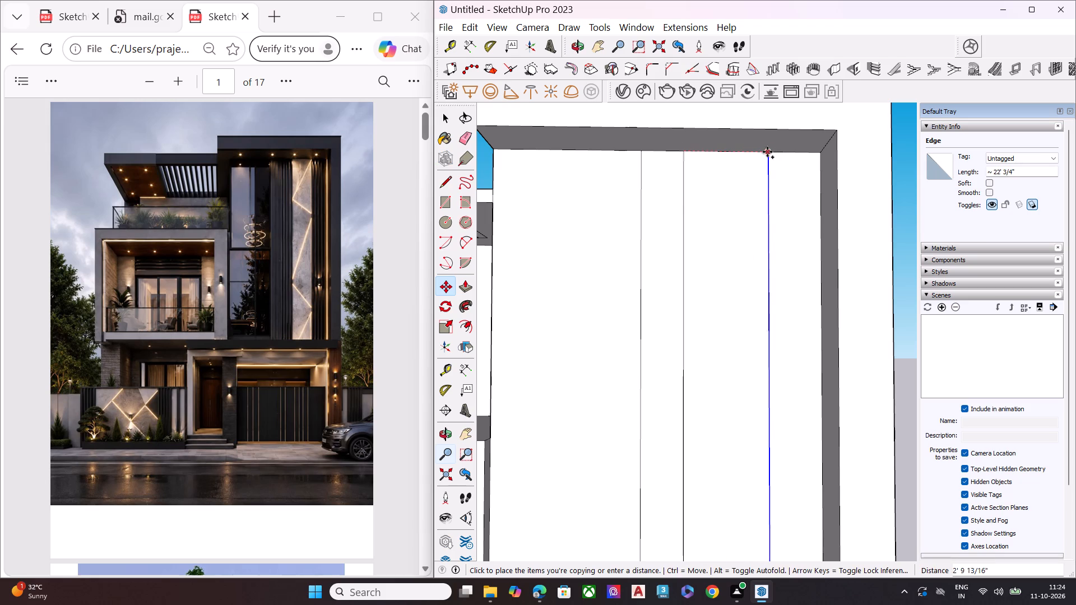
{"action": "left_click", "coordinate": [767, 152]}
{"action": "key", "text": "space"}
Move the first vertical line of the outer panel about 2 11/16" horizontally toward its copy.
{"action": "left_click", "coordinate": [682, 196]}
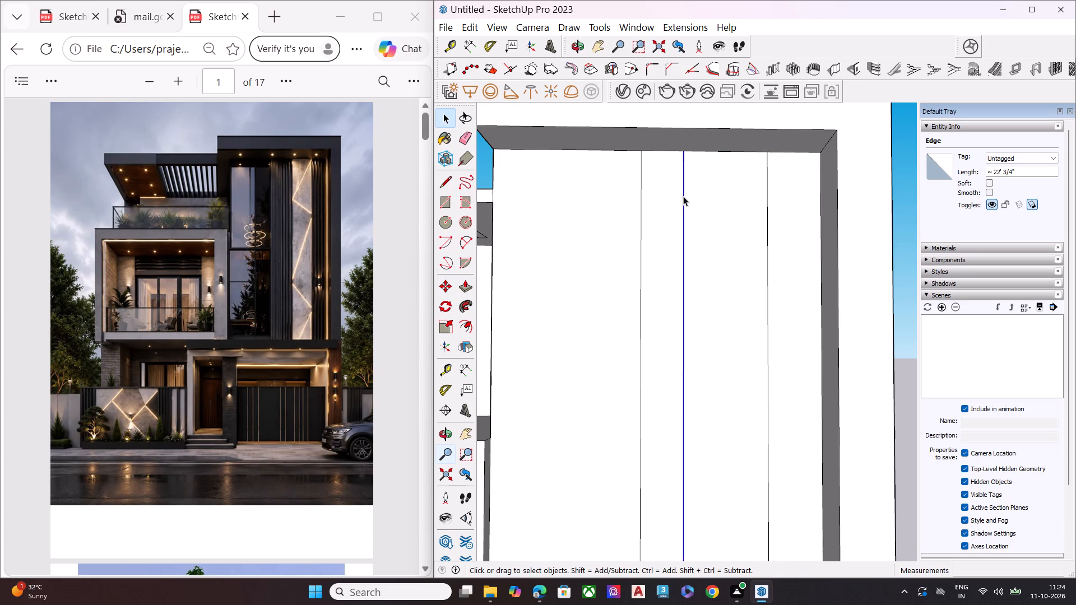
{"action": "key", "text": "m"}
{"action": "left_click", "coordinate": [684, 152]}
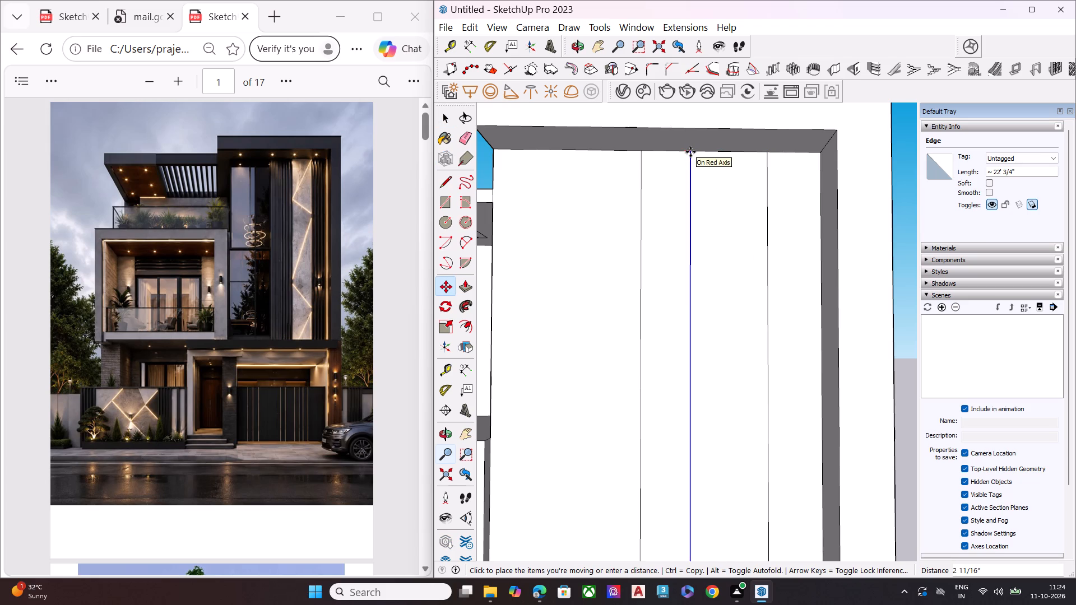
{"action": "left_click", "coordinate": [690, 152]}
{"action": "key", "text": "space"}
{"action": "scroll", "coordinate": [599, 187], "scroll_direction": "down", "scroll_amount": 2}
{"action": "scroll", "coordinate": [608, 193], "scroll_direction": "up", "scroll_amount": 1}
{"action": "scroll", "coordinate": [609, 193], "scroll_direction": "down", "scroll_amount": 2}
{"action": "scroll", "coordinate": [691, 194], "scroll_direction": "down", "scroll_amount": 7}
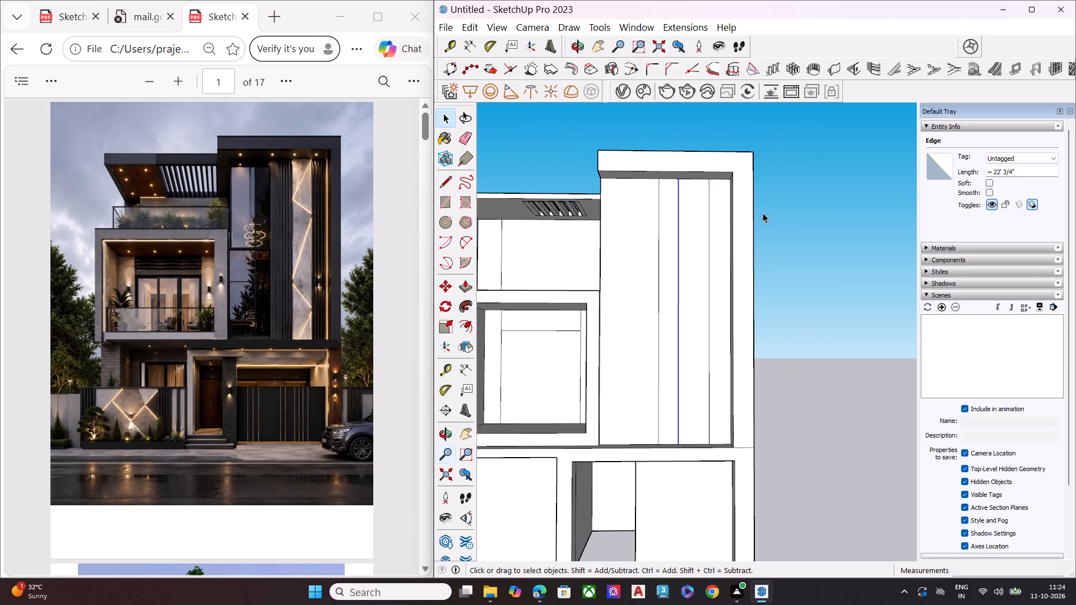
{"action": "left_click", "coordinate": [801, 230]}
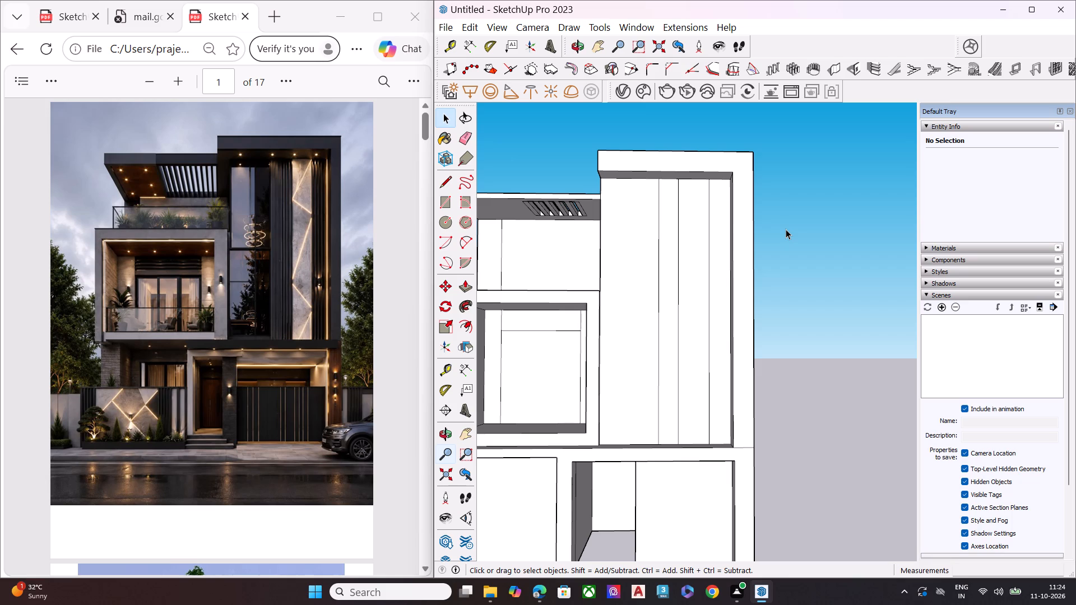
Push the recessed ground-floor garage panel beside the entrance outward until it is flush with the surrounding front frame.
{"action": "scroll", "coordinate": [593, 216], "scroll_direction": "down", "scroll_amount": 5}
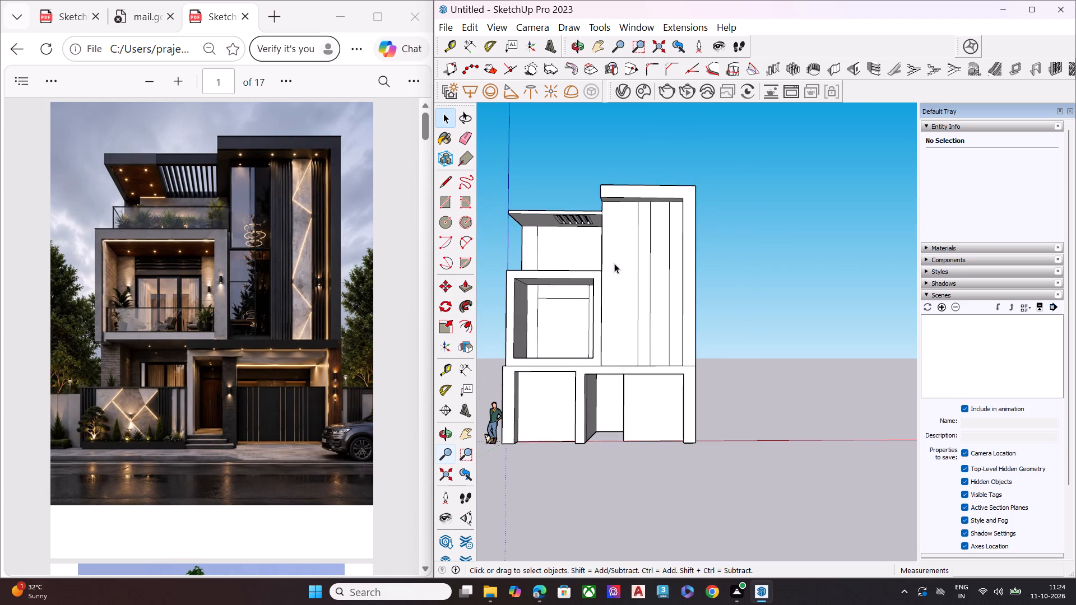
{"action": "middle_click_drag", "start_coordinate": [611, 267], "coordinate": [669, 278]}
{"action": "scroll", "coordinate": [626, 323], "scroll_direction": "up", "scroll_amount": 3}
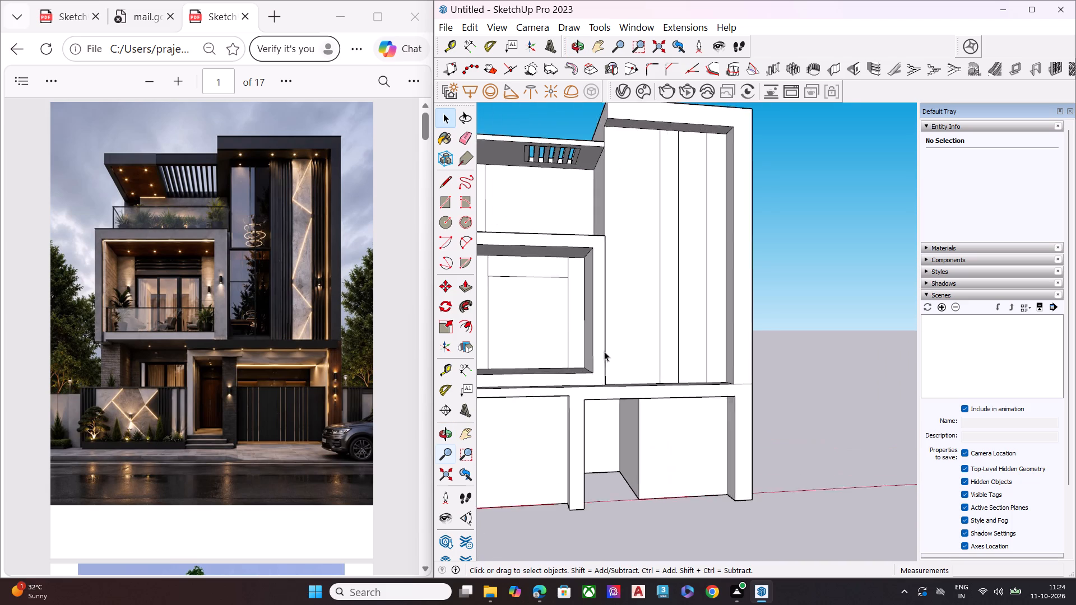
{"action": "scroll", "coordinate": [604, 351], "scroll_direction": "up", "scroll_amount": 2}
{"action": "scroll", "coordinate": [618, 221], "scroll_direction": "down", "scroll_amount": 2}
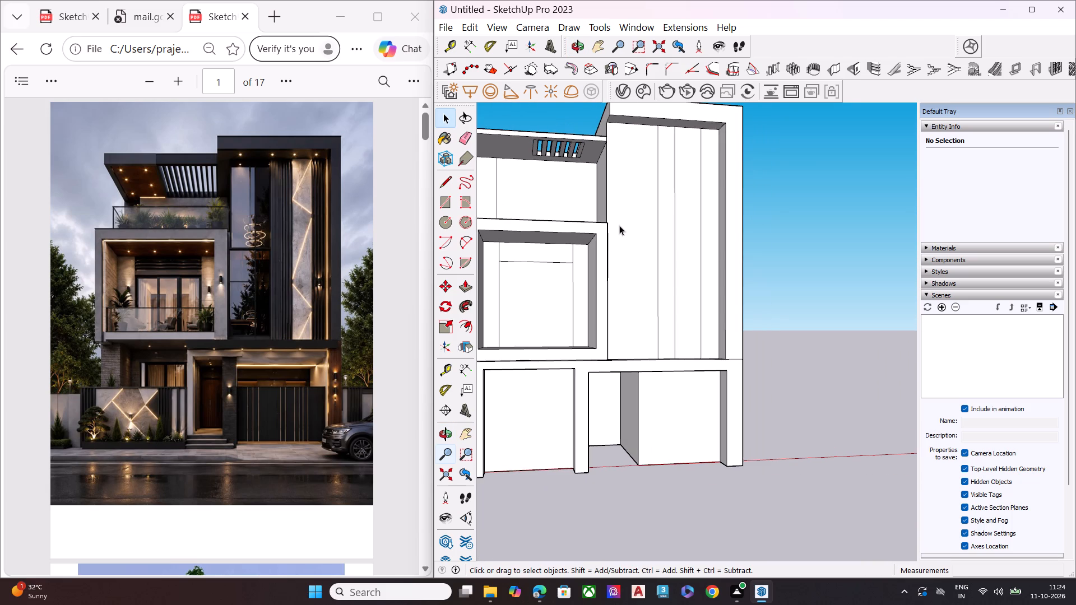
{"action": "middle_click_drag", "start_coordinate": [676, 372], "coordinate": [644, 381]}
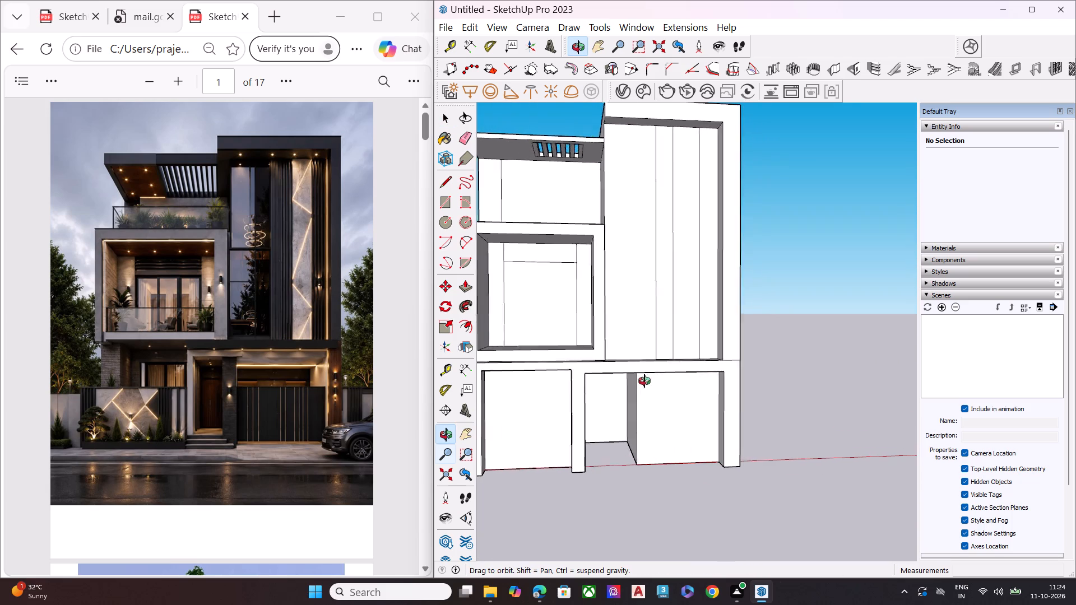
{"action": "middle_click_drag", "start_coordinate": [644, 381], "coordinate": [649, 350]}
{"action": "scroll", "coordinate": [662, 377], "scroll_direction": "up", "scroll_amount": 9}
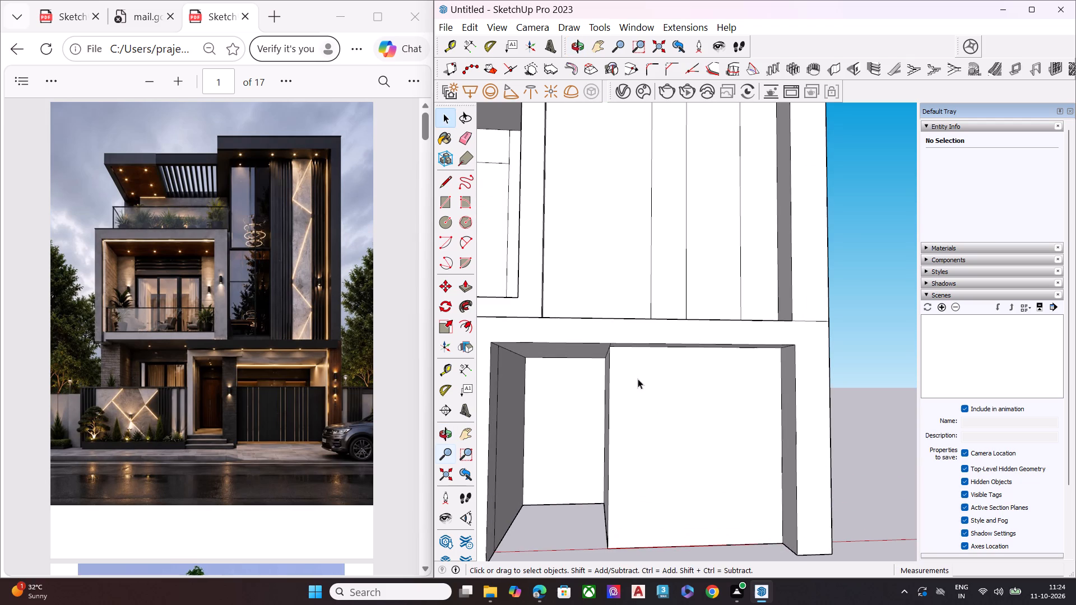
{"action": "middle_click_drag", "start_coordinate": [647, 399], "coordinate": [627, 369]}
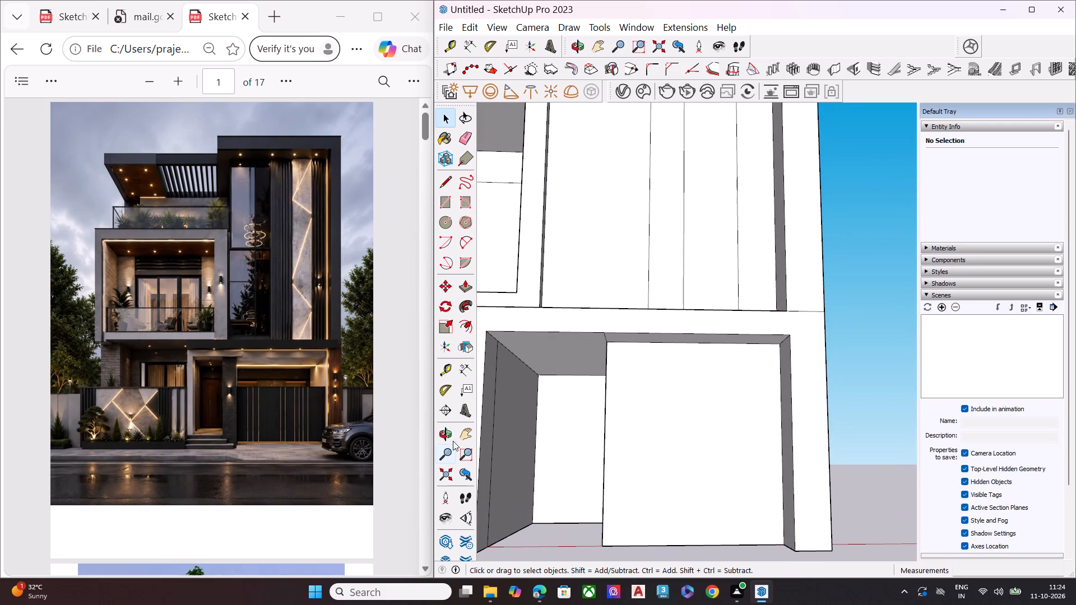
{"action": "scroll", "coordinate": [171, 450], "scroll_direction": "up", "scroll_amount": 6}
{"action": "middle_click_drag", "start_coordinate": [604, 343], "coordinate": [661, 318]}
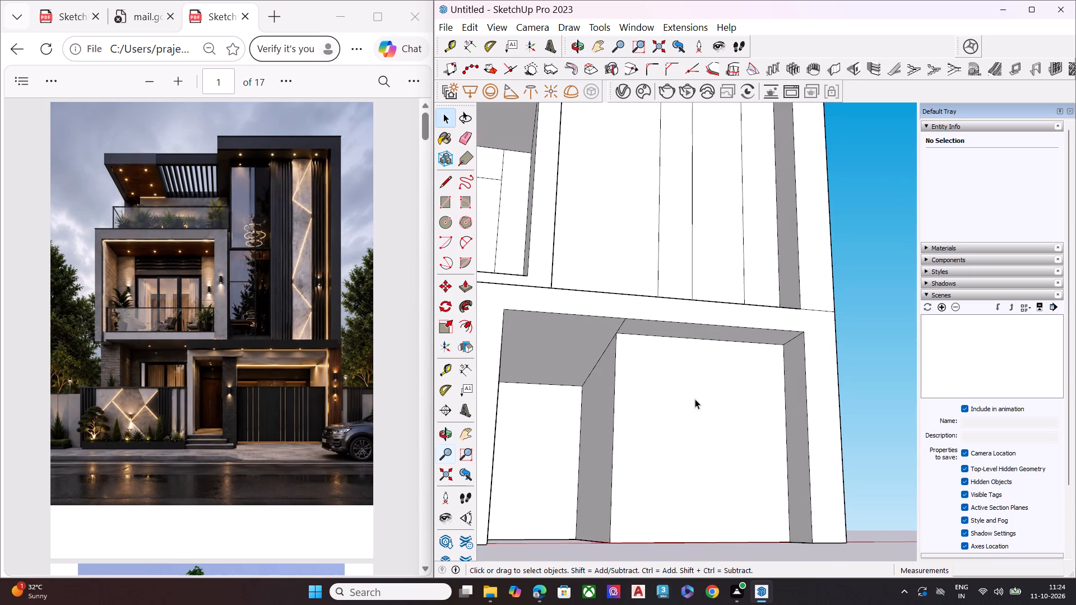
{"action": "key", "text": "space"}
{"action": "left_click", "coordinate": [688, 397]}
{"action": "key", "text": "p"}
{"action": "left_click", "coordinate": [688, 397]}
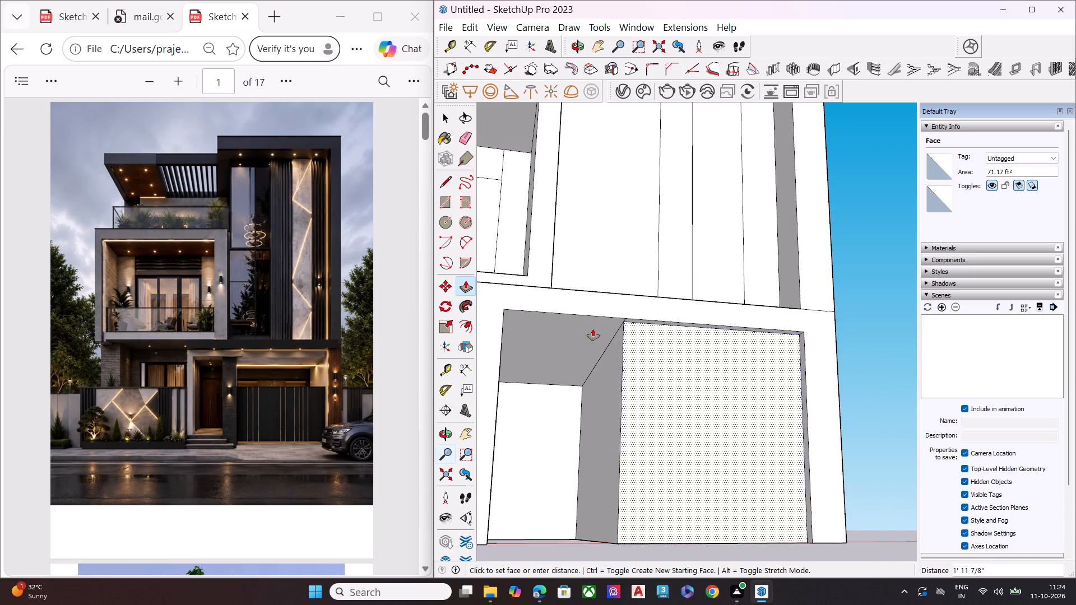
{"action": "left_click", "coordinate": [629, 317]}
{"action": "key", "text": "space"}
Copy the garage panel's vertical edge beside the entrance recess horizontally onto the panel, just over a foot from the original.
{"action": "middle_click_drag", "start_coordinate": [644, 367], "coordinate": [590, 397]}
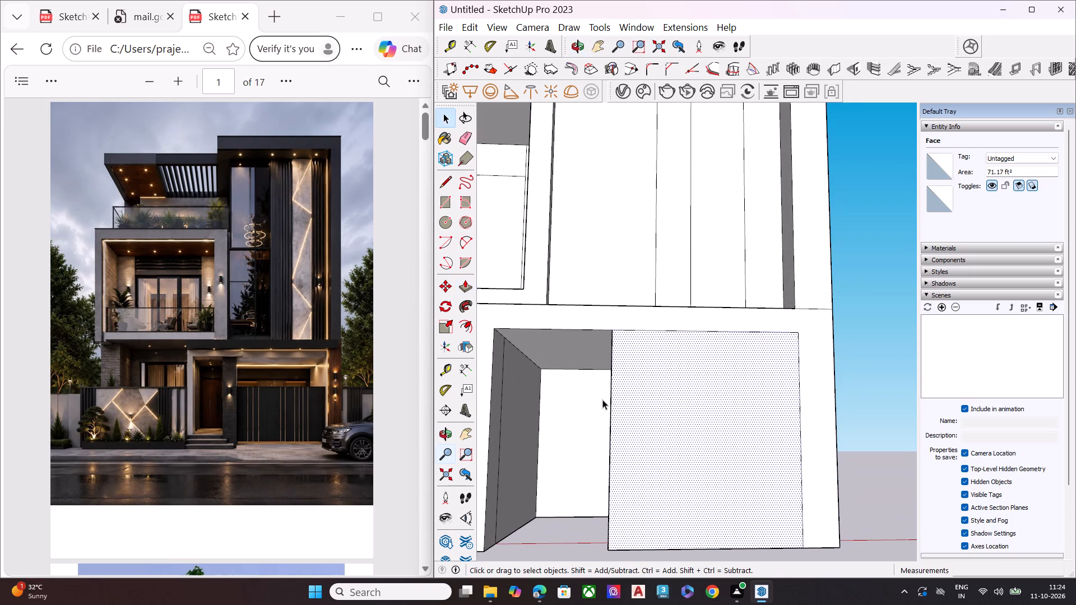
{"action": "left_click", "coordinate": [610, 389]}
{"action": "key", "text": "m"}
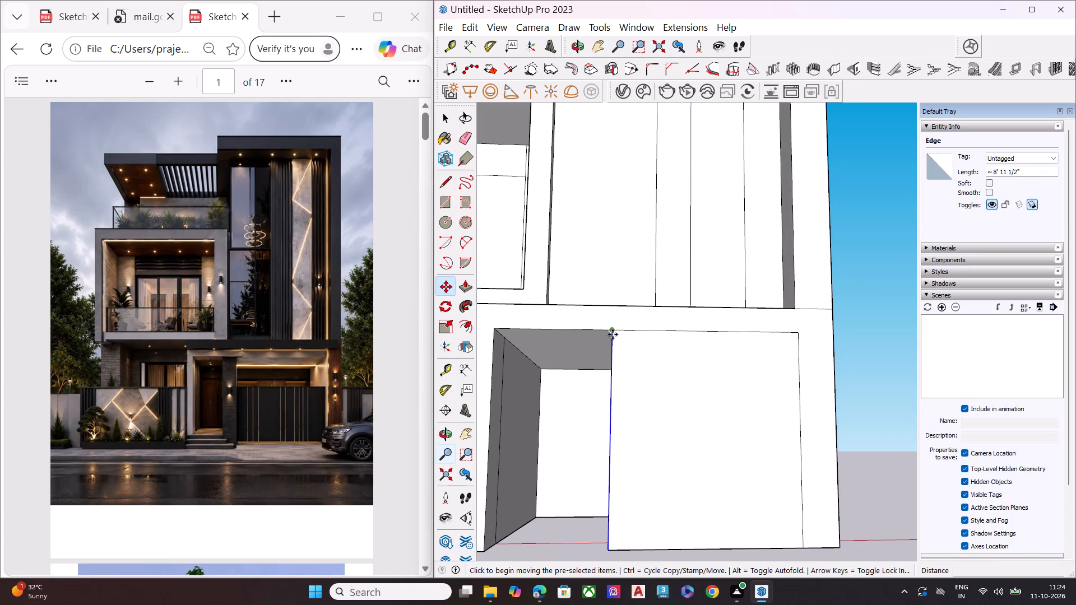
{"action": "left_click", "coordinate": [613, 334]}
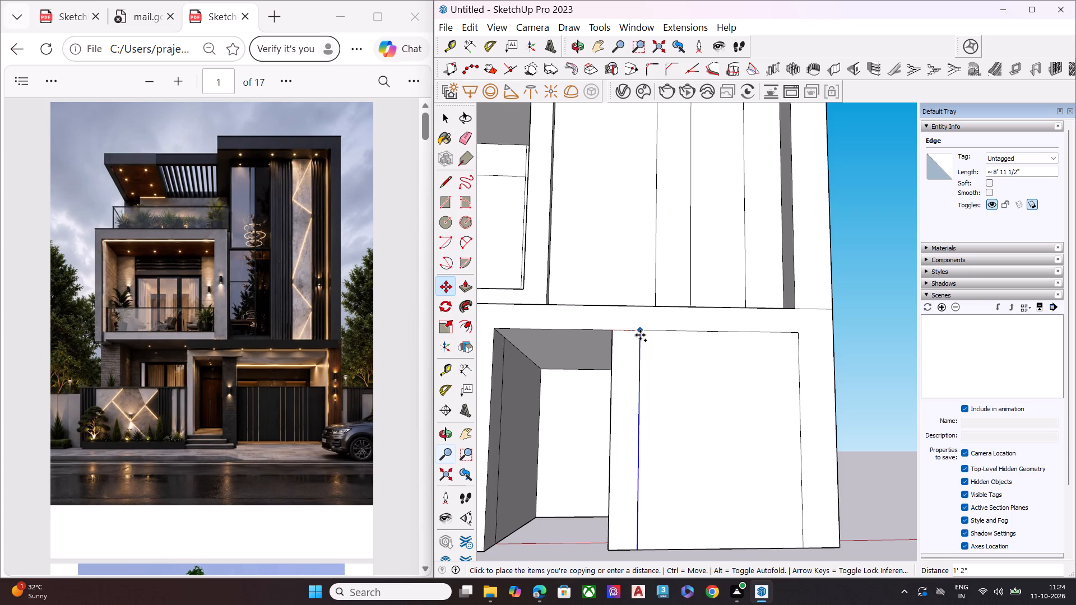
{"action": "left_click", "coordinate": [646, 335]}
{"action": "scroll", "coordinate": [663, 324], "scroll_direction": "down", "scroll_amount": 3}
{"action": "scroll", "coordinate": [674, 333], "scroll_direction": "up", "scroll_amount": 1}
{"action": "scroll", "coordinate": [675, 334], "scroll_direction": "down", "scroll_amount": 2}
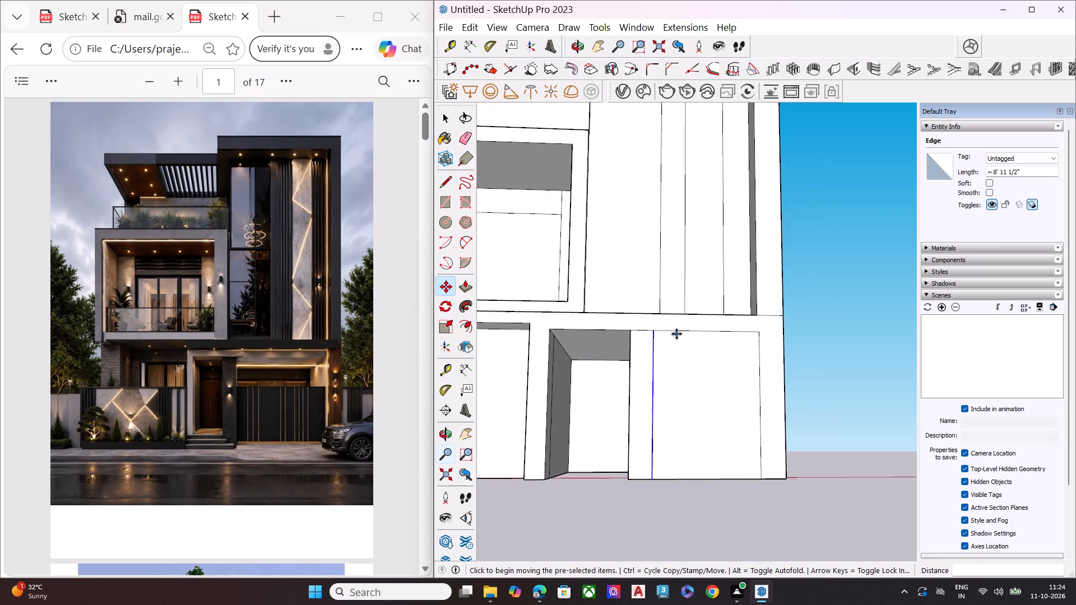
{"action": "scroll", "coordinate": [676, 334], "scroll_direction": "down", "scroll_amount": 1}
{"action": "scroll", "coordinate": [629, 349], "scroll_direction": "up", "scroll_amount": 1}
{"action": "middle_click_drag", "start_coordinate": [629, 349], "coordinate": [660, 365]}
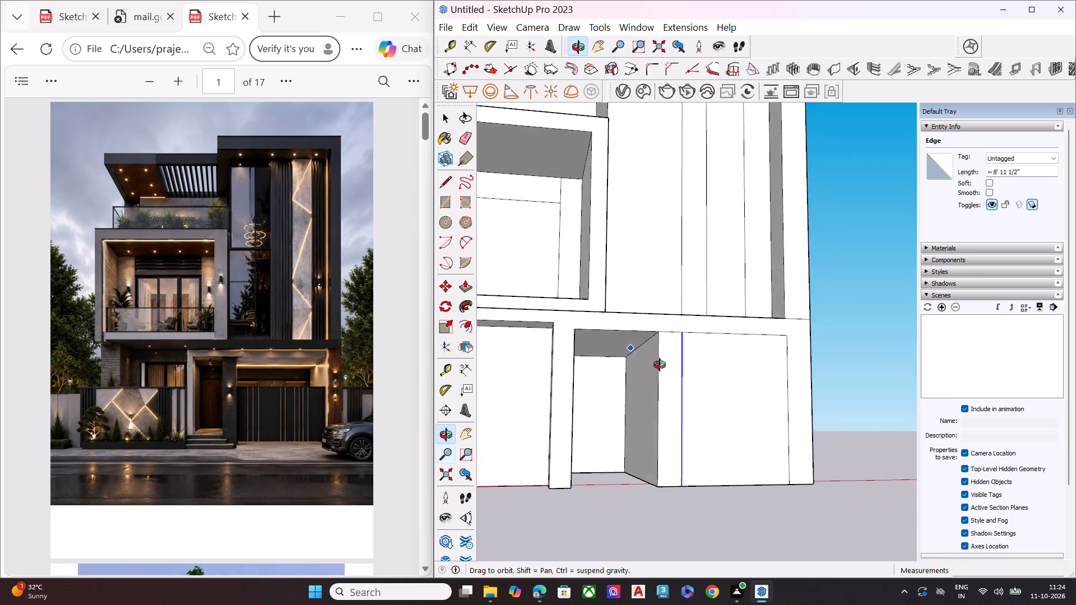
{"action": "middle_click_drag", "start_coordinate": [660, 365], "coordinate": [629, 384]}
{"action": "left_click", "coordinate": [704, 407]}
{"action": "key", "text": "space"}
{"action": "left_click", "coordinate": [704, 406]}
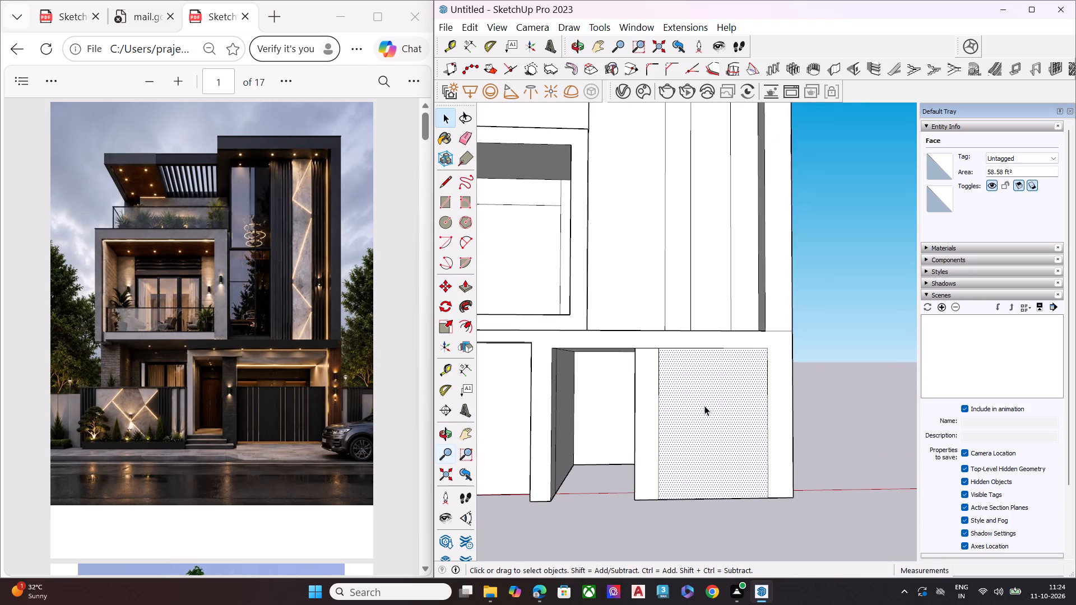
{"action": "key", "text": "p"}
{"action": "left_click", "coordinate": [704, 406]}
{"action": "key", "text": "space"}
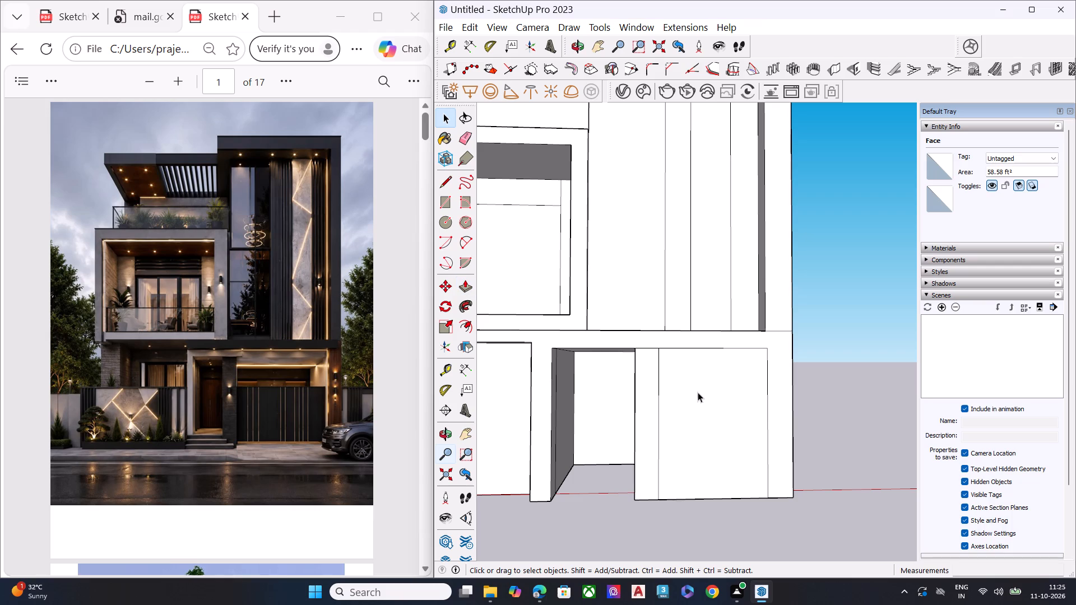
Move the copied vertical line on the garage panel slightly toward the entrance recess.
{"action": "left_click", "coordinate": [658, 395]}
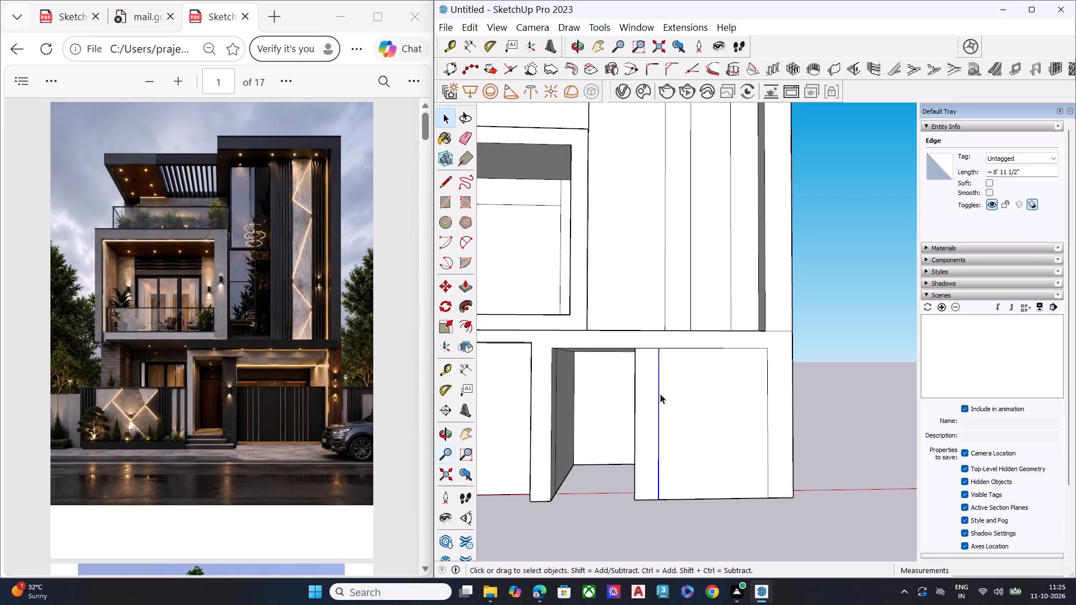
{"action": "middle_click_drag", "start_coordinate": [690, 395], "coordinate": [733, 387]}
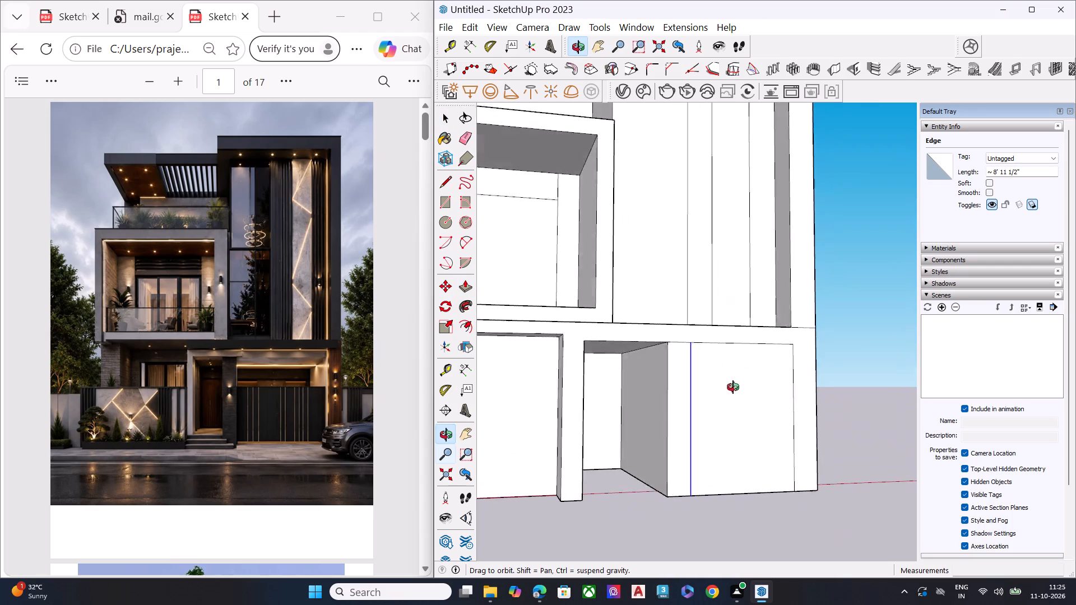
{"action": "middle_click_drag", "start_coordinate": [733, 387], "coordinate": [702, 389]}
{"action": "key", "text": "m"}
{"action": "left_click", "coordinate": [669, 346]}
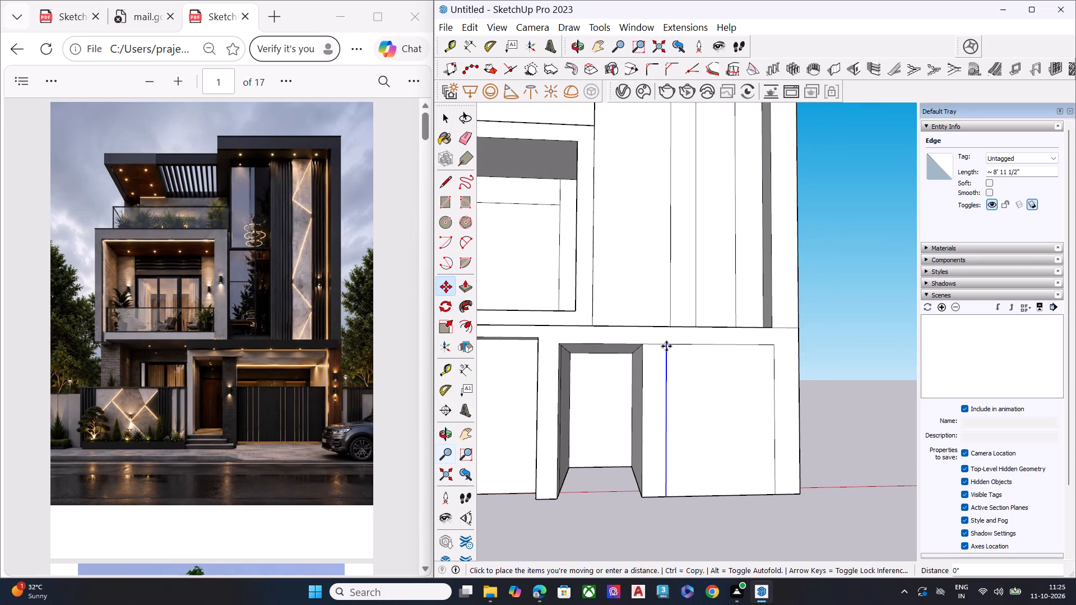
{"action": "left_click", "coordinate": [661, 347]}
{"action": "key", "text": "space"}
Push the garage panel beyond the vertical line inward about 13' 9 9/16" to form a deep garage opening.
{"action": "left_click", "coordinate": [692, 375]}
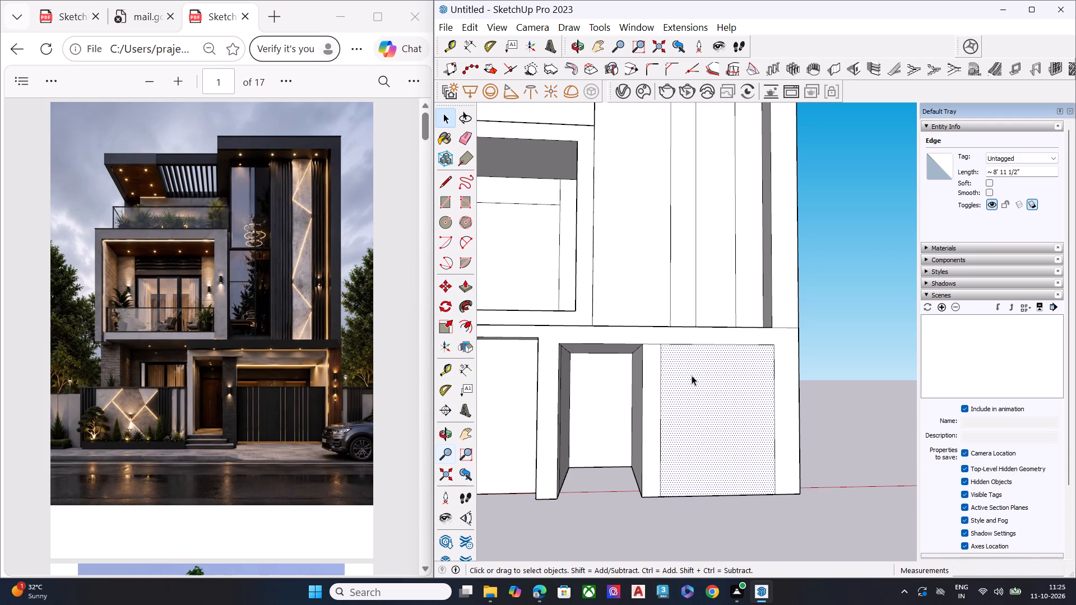
{"action": "key", "text": "p"}
{"action": "left_click", "coordinate": [754, 416]}
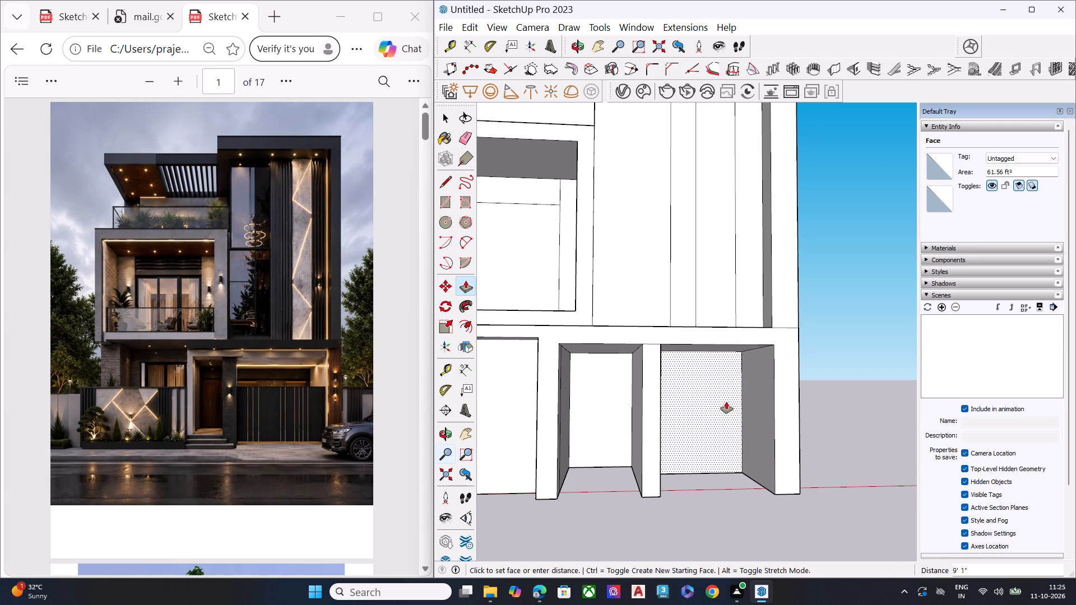
{"action": "left_click", "coordinate": [719, 399]}
Pull the entrance-side face of the divider between entrance and garage slightly outward into the entrance recess.
{"action": "middle_click_drag", "start_coordinate": [762, 407], "coordinate": [700, 407]}
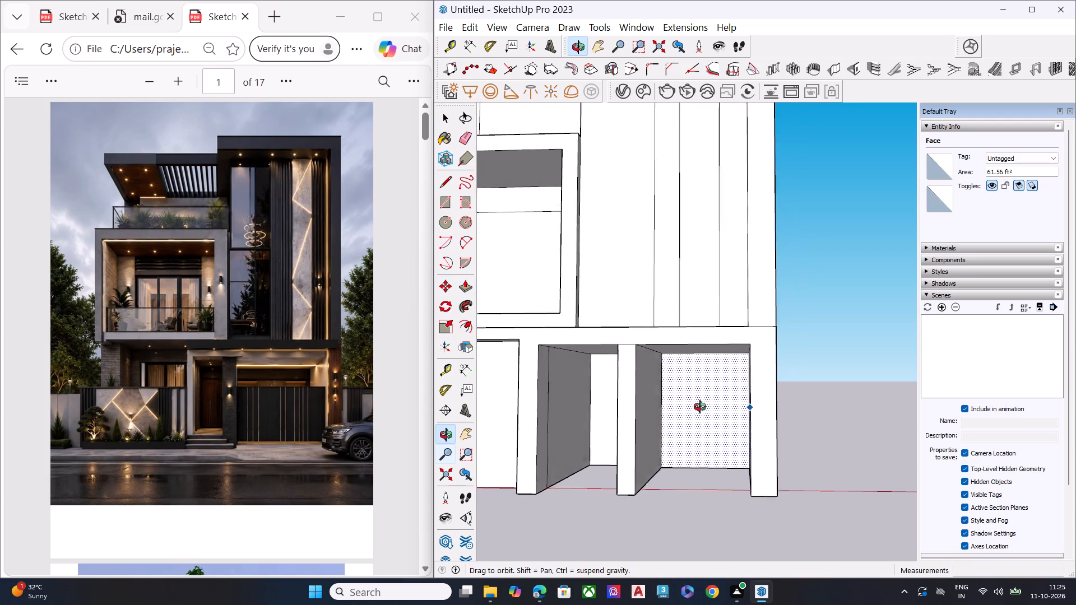
{"action": "middle_click_drag", "start_coordinate": [700, 407], "coordinate": [729, 403]}
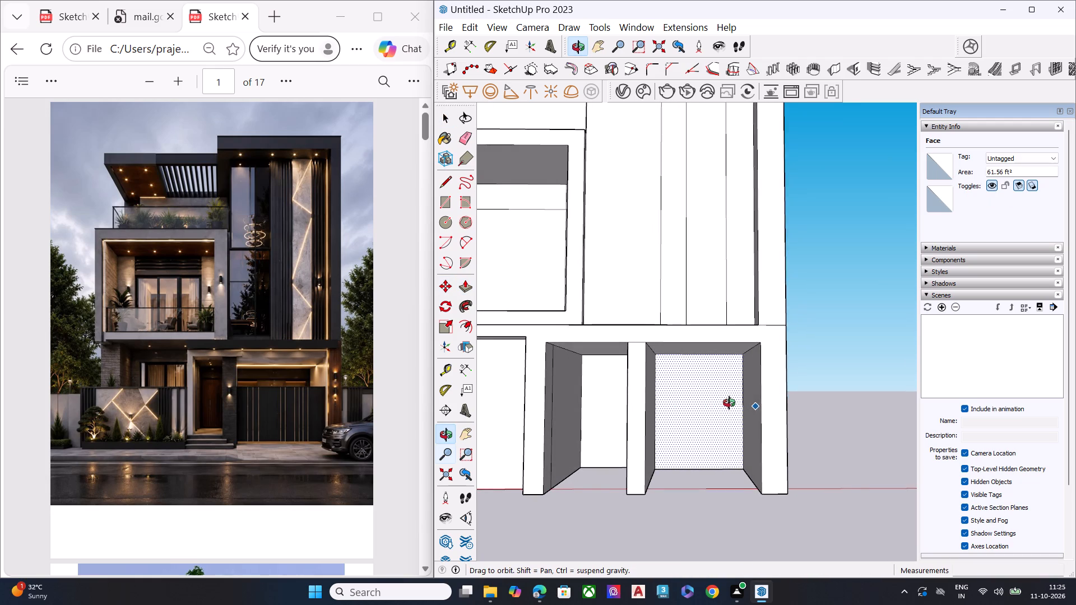
{"action": "middle_click_drag", "start_coordinate": [729, 403], "coordinate": [732, 402]}
{"action": "scroll", "coordinate": [732, 402], "scroll_direction": "up", "scroll_amount": 1}
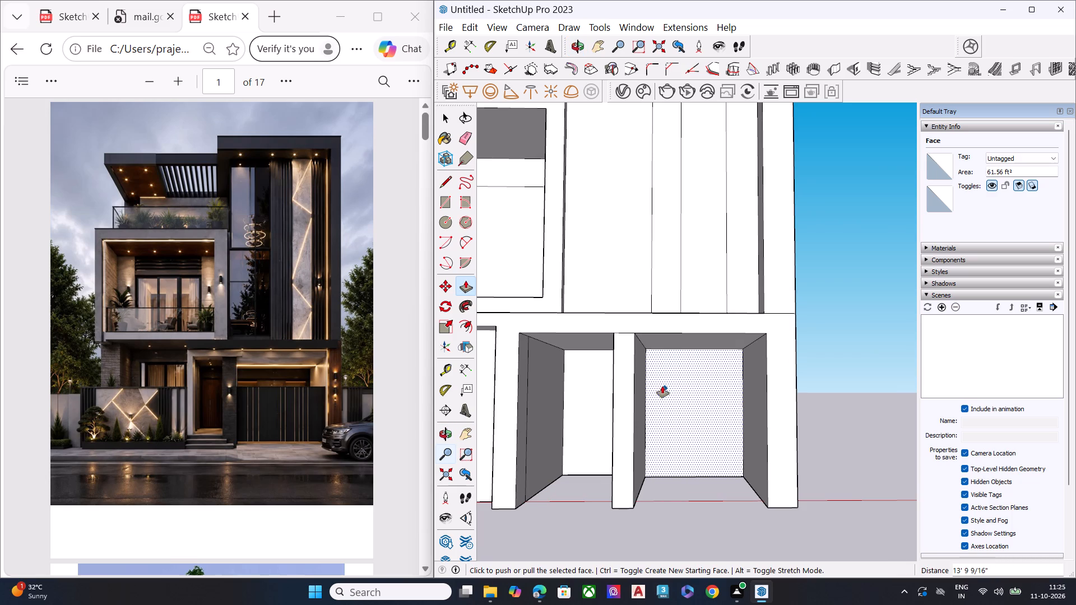
{"action": "scroll", "coordinate": [638, 374], "scroll_direction": "up", "scroll_amount": 3}
{"action": "middle_click_drag", "start_coordinate": [638, 379], "coordinate": [713, 388]}
{"action": "key", "text": "space"}
{"action": "left_click", "coordinate": [633, 399]}
{"action": "key", "text": "p"}
{"action": "left_click", "coordinate": [633, 399]}
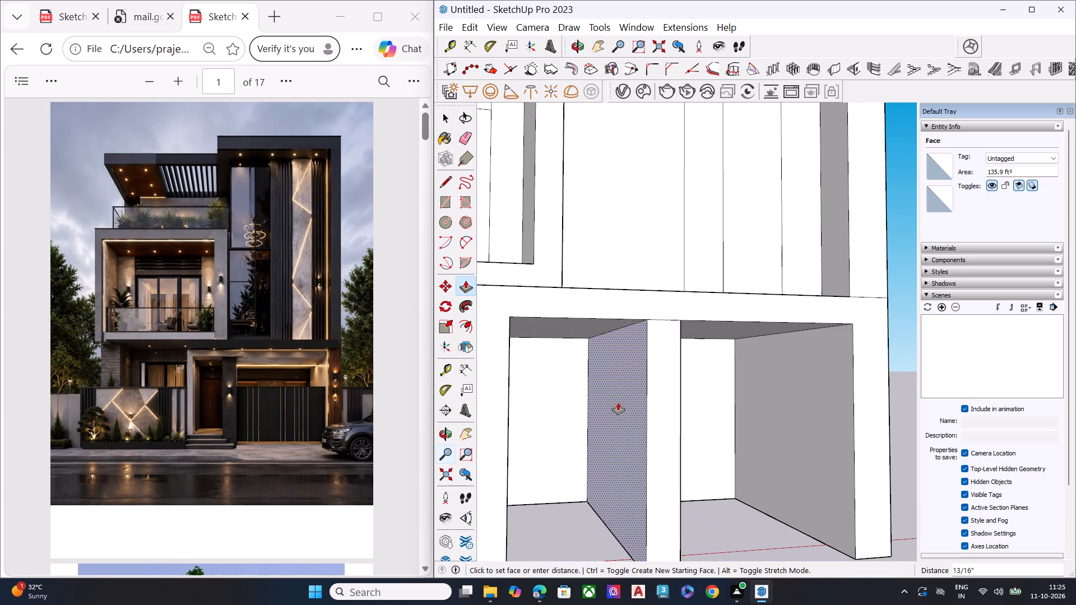
{"action": "left_click", "coordinate": [622, 402]}
{"action": "key", "text": "space"}
Push the garage-side face of the divider inward to thin it and widen the garage opening.
{"action": "middle_click_drag", "start_coordinate": [676, 399], "coordinate": [588, 403]}
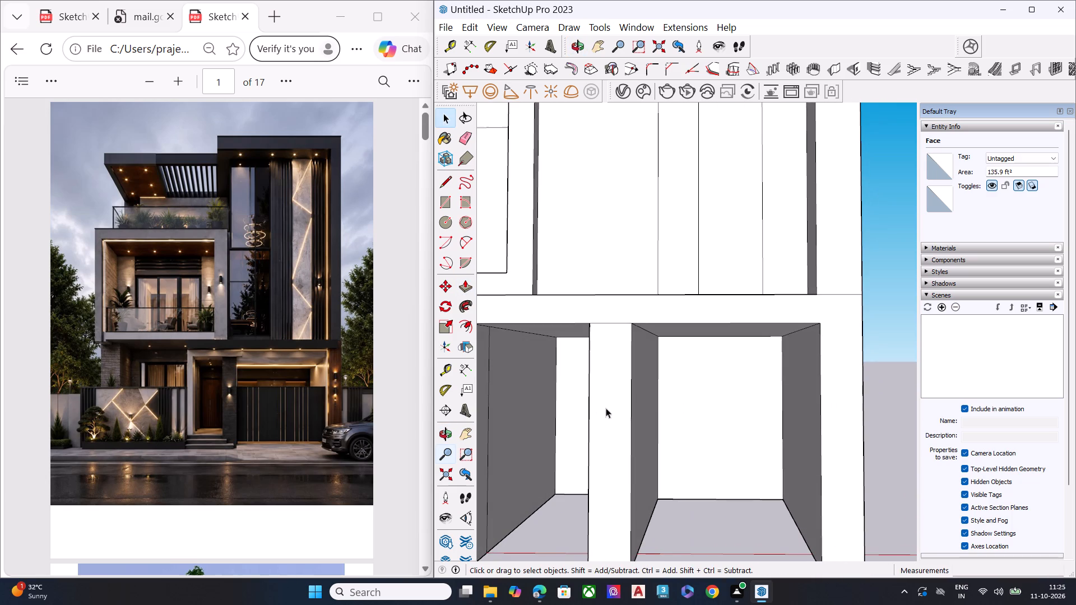
{"action": "left_click", "coordinate": [648, 410]}
{"action": "middle_click_drag", "start_coordinate": [641, 415], "coordinate": [602, 423]}
{"action": "key", "text": "p"}
{"action": "left_click", "coordinate": [647, 407]}
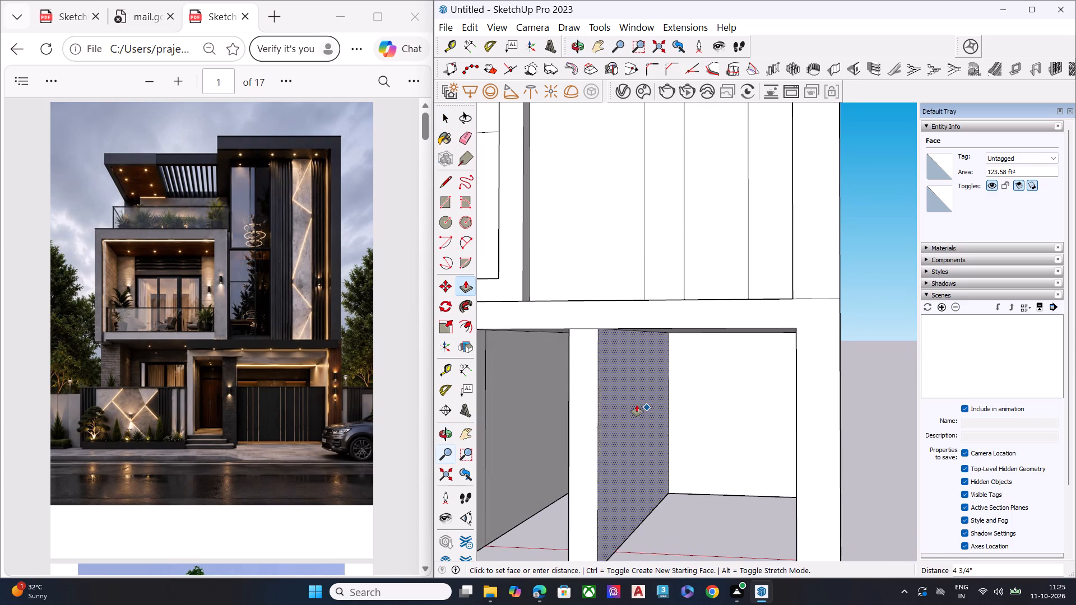
{"action": "left_click", "coordinate": [631, 403]}
{"action": "key", "text": "space"}
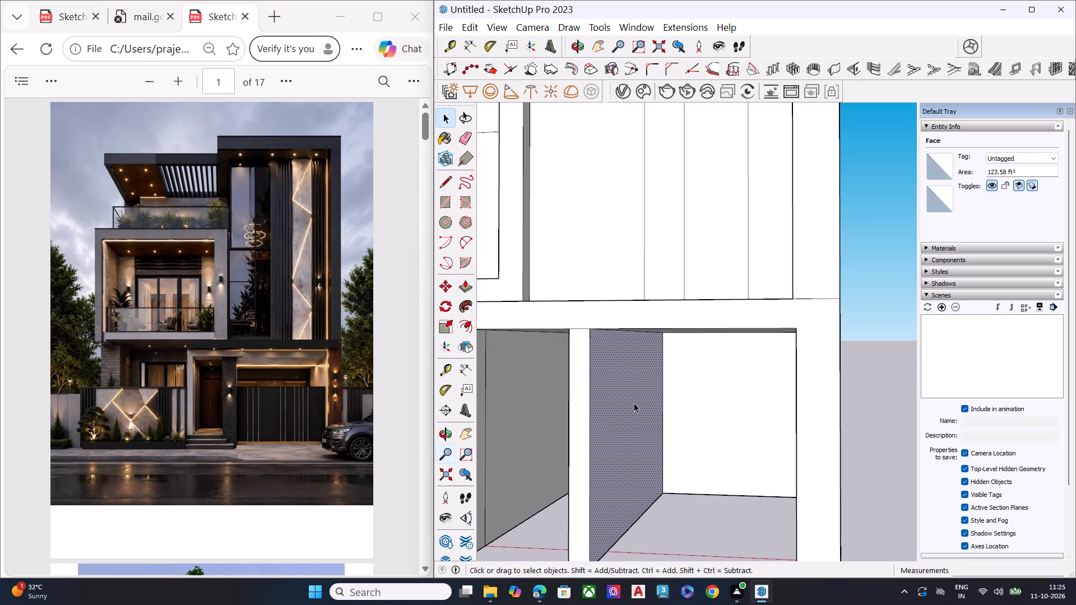
Examine the whole front elevation, from the ground-floor openings up to the balcony, terrace and tower.
{"action": "middle_click_drag", "start_coordinate": [685, 388], "coordinate": [727, 366]}
{"action": "scroll", "coordinate": [694, 383], "scroll_direction": "down", "scroll_amount": 1}
{"action": "scroll", "coordinate": [727, 366], "scroll_direction": "up", "scroll_amount": 1}
{"action": "scroll", "coordinate": [727, 366], "scroll_direction": "down", "scroll_amount": 12}
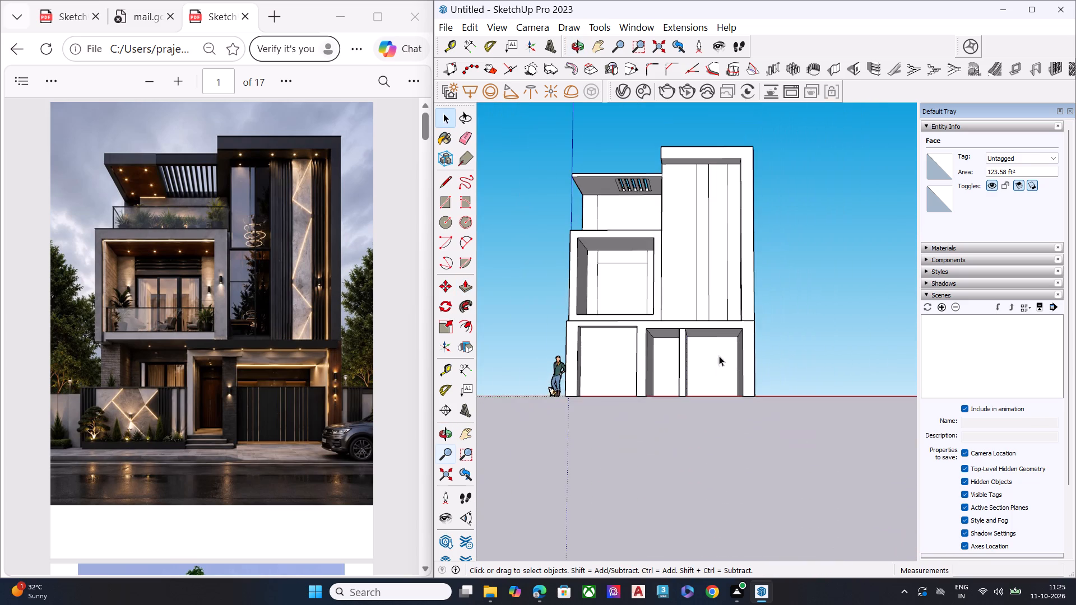
{"action": "middle_click_drag", "start_coordinate": [719, 356], "coordinate": [731, 364]}
{"action": "scroll", "coordinate": [731, 364], "scroll_direction": "up", "scroll_amount": 1}
{"action": "key", "text": "space"}
{"action": "left_click", "coordinate": [804, 341]}
{"action": "scroll", "coordinate": [675, 285], "scroll_direction": "up", "scroll_amount": 6}
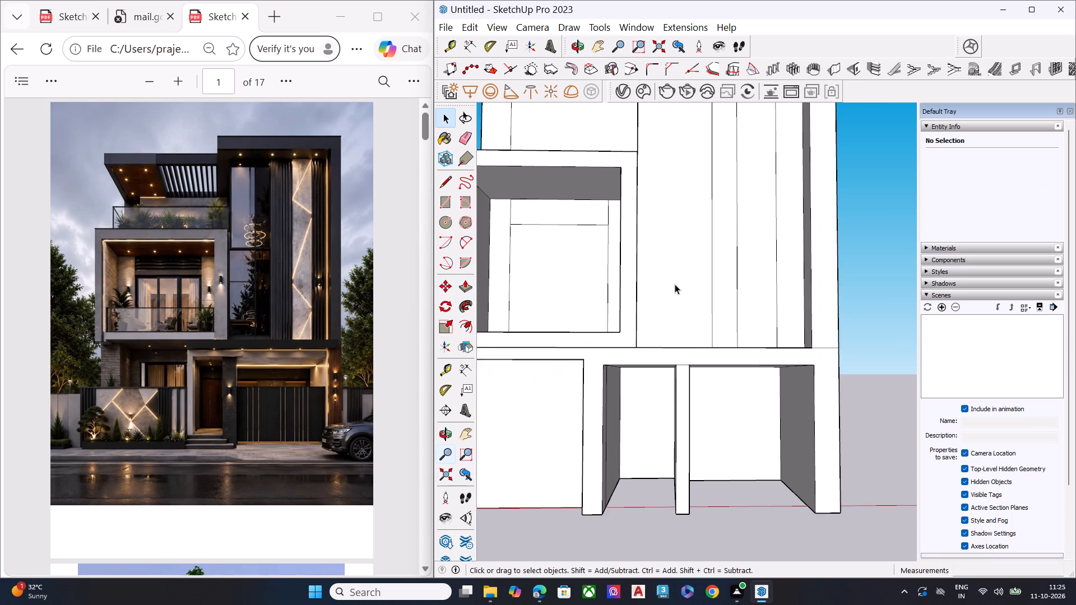
{"action": "scroll", "coordinate": [675, 284], "scroll_direction": "down", "scroll_amount": 4}
{"action": "middle_click_drag", "start_coordinate": [689, 399], "coordinate": [692, 387]}
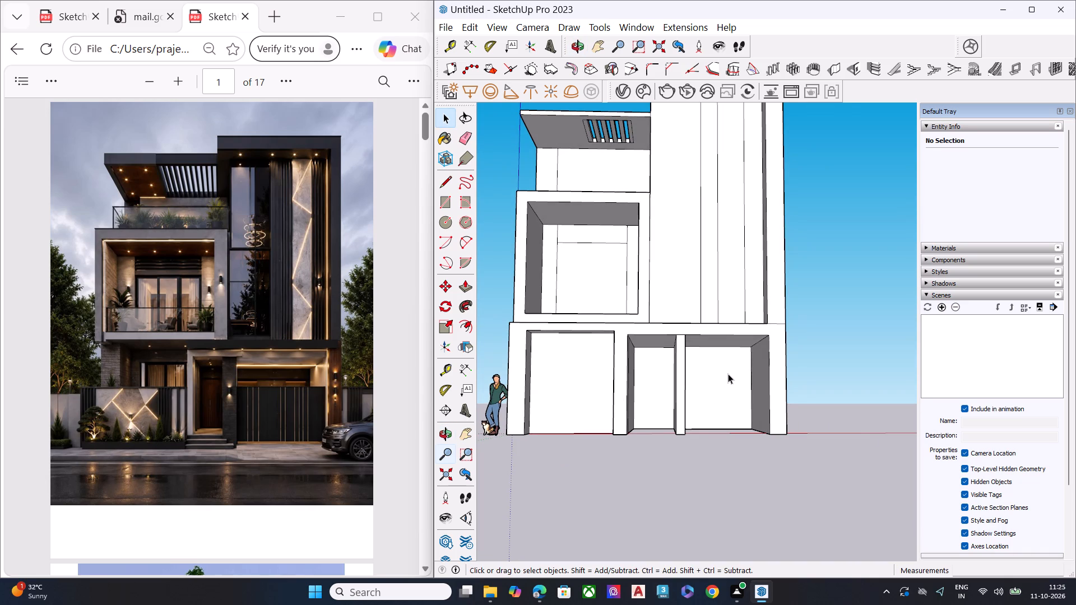
{"action": "scroll", "coordinate": [632, 375], "scroll_direction": "down", "scroll_amount": 2}
{"action": "scroll", "coordinate": [628, 379], "scroll_direction": "up", "scroll_amount": 1}
{"action": "scroll", "coordinate": [624, 381], "scroll_direction": "down", "scroll_amount": 2}
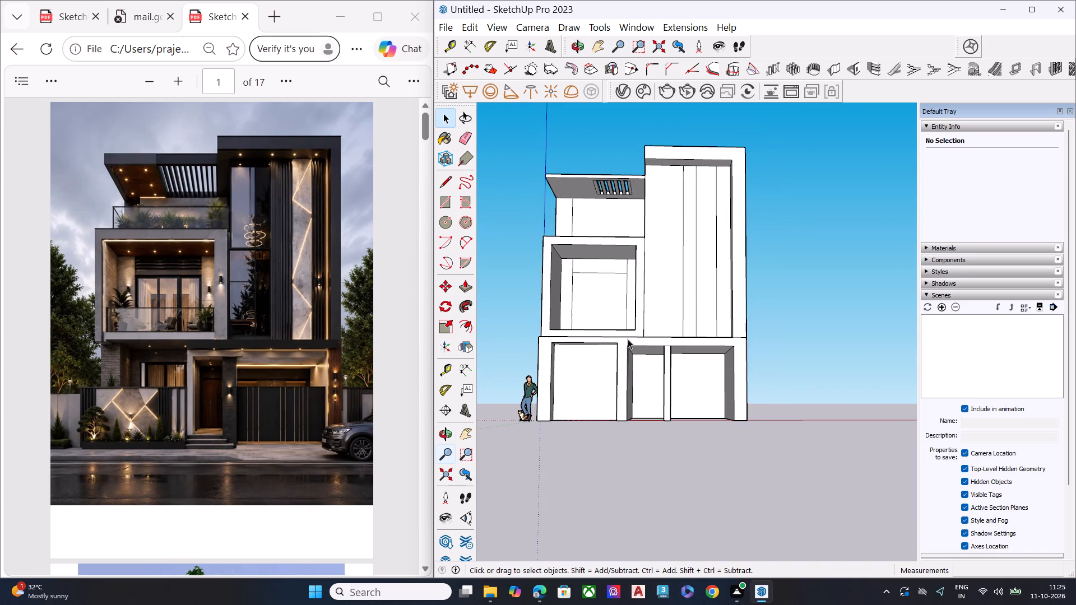
{"action": "middle_click_drag", "start_coordinate": [678, 230], "coordinate": [662, 260]}
{"action": "scroll", "coordinate": [638, 249], "scroll_direction": "up", "scroll_amount": 6}
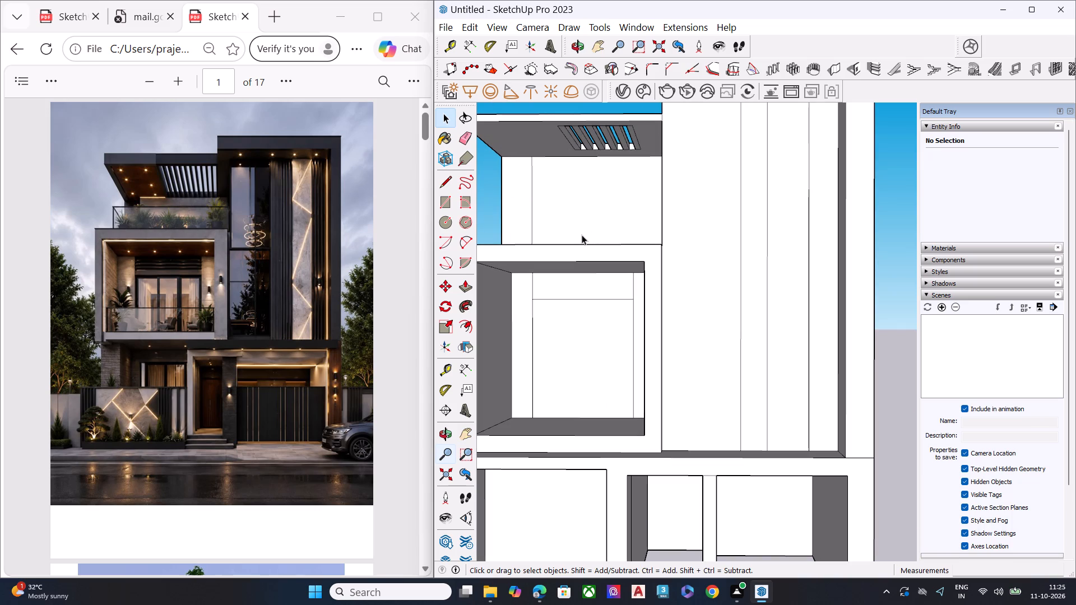
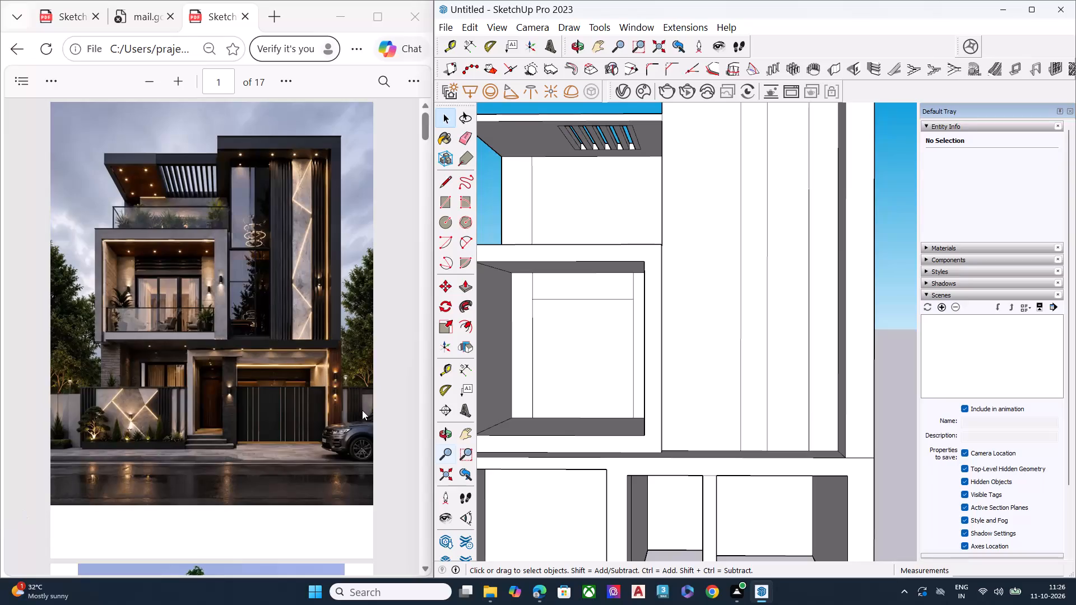
Examine the terrace roof slats and the overall front elevation against the reference image.
{"action": "scroll", "coordinate": [362, 410], "scroll_direction": "down", "scroll_amount": 2}
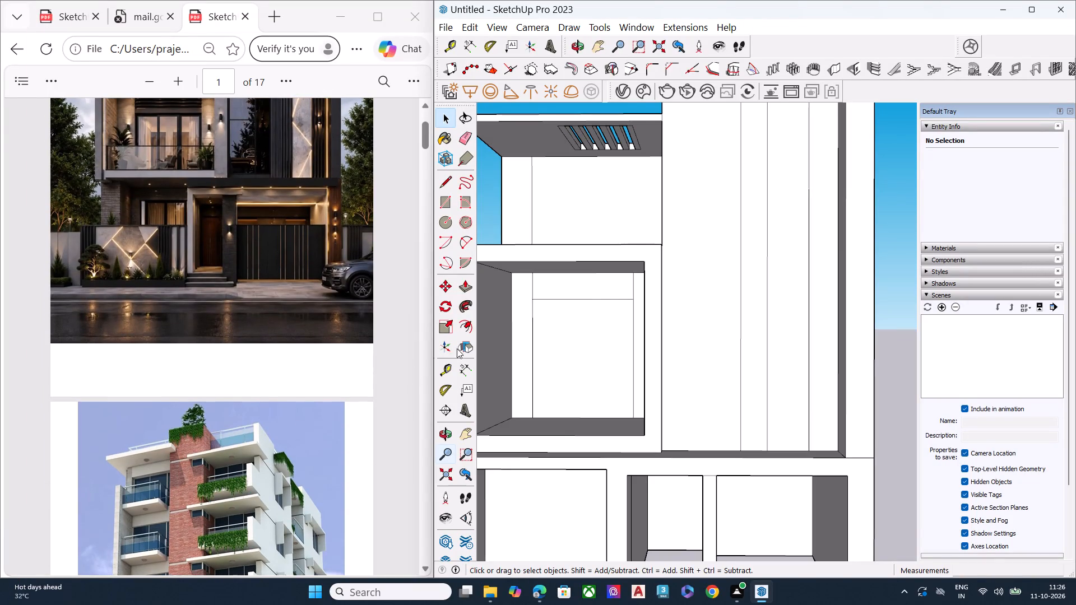
{"action": "scroll", "coordinate": [607, 401], "scroll_direction": "down", "scroll_amount": 6}
{"action": "scroll", "coordinate": [666, 403], "scroll_direction": "down", "scroll_amount": 1}
{"action": "middle_click_drag", "start_coordinate": [665, 397], "coordinate": [689, 305]}
{"action": "scroll", "coordinate": [687, 305], "scroll_direction": "up", "scroll_amount": 7}
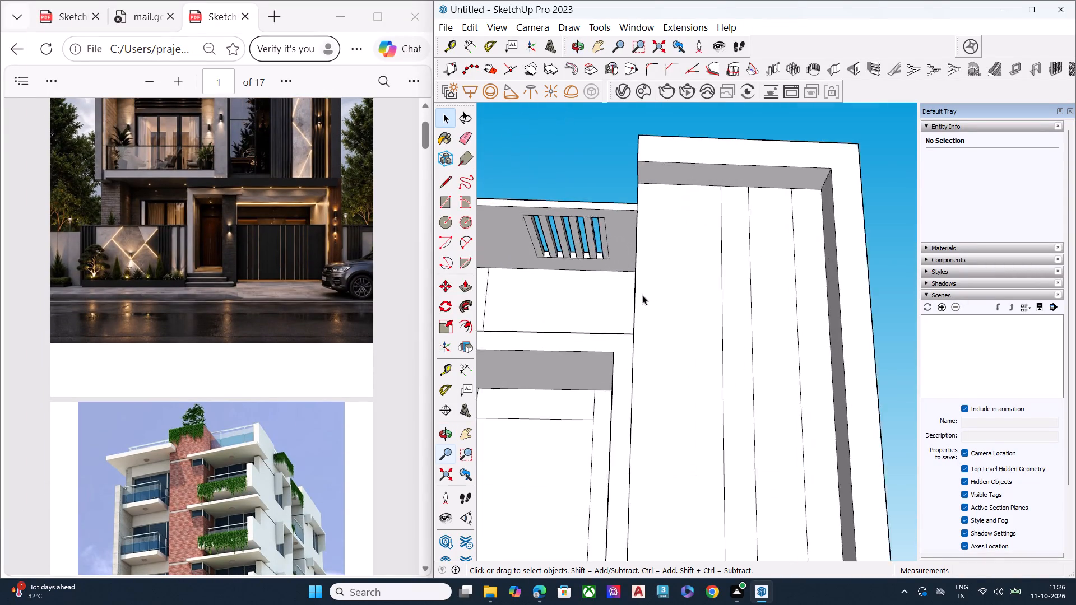
{"action": "scroll", "coordinate": [642, 295], "scroll_direction": "up", "scroll_amount": 5}
{"action": "scroll", "coordinate": [545, 201], "scroll_direction": "up", "scroll_amount": 4}
{"action": "scroll", "coordinate": [545, 201], "scroll_direction": "down", "scroll_amount": 1}
{"action": "scroll", "coordinate": [545, 201], "scroll_direction": "up", "scroll_amount": 3}
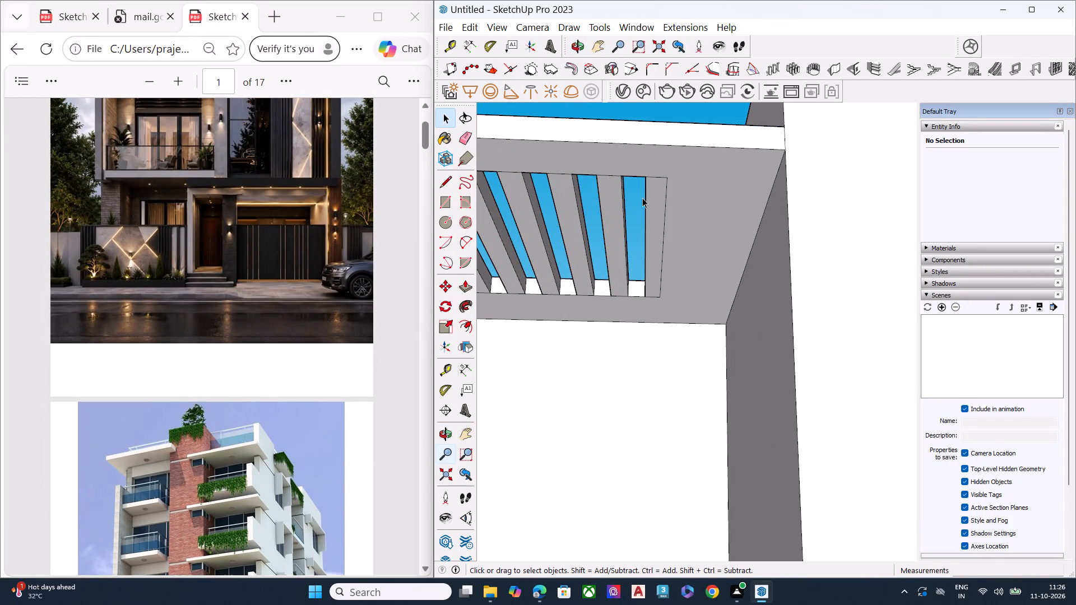
{"action": "left_click", "coordinate": [667, 200]}
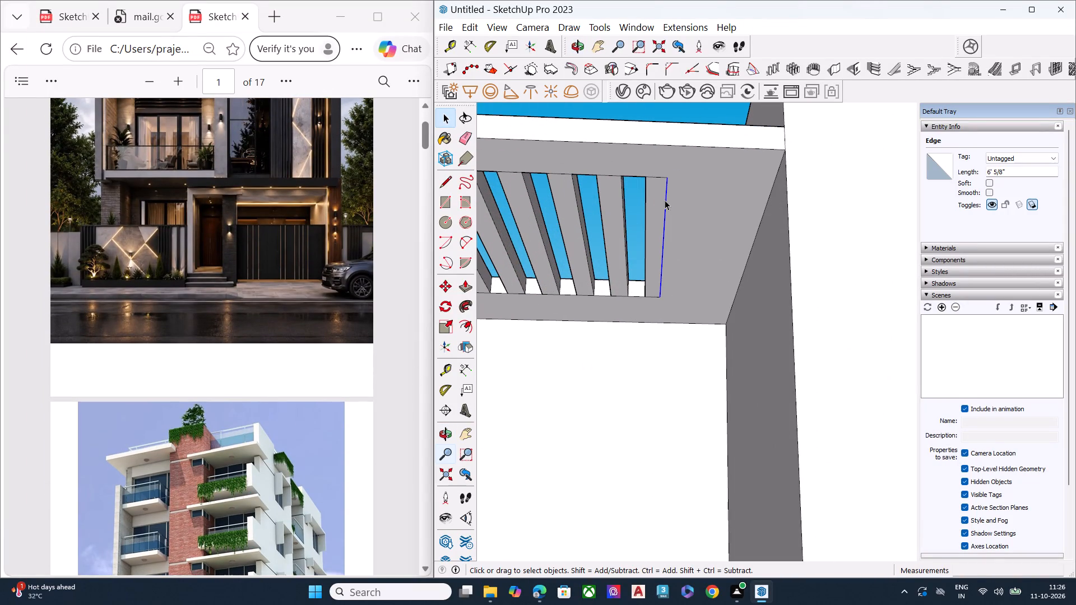
{"action": "scroll", "coordinate": [653, 212], "scroll_direction": "down", "scroll_amount": 4}
{"action": "scroll", "coordinate": [297, 284], "scroll_direction": "down", "scroll_amount": 5}
{"action": "scroll", "coordinate": [280, 330], "scroll_direction": "up", "scroll_amount": 12}
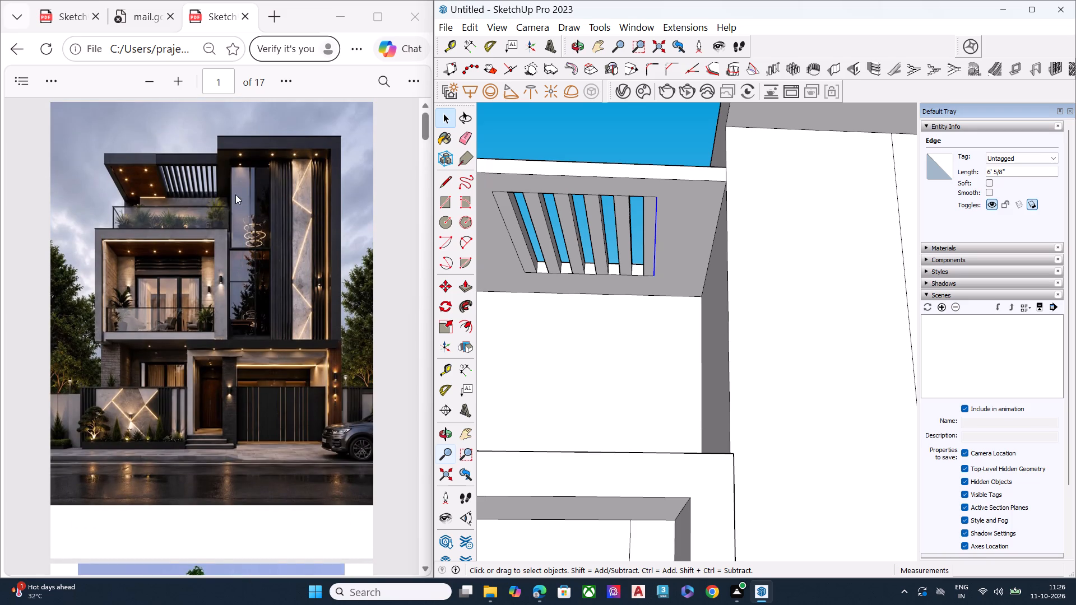
{"action": "scroll", "coordinate": [215, 175], "scroll_direction": "up", "scroll_amount": 4}
{"action": "scroll", "coordinate": [618, 283], "scroll_direction": "down", "scroll_amount": 10}
{"action": "scroll", "coordinate": [657, 299], "scroll_direction": "up", "scroll_amount": 1}
{"action": "scroll", "coordinate": [657, 299], "scroll_direction": "down", "scroll_amount": 2}
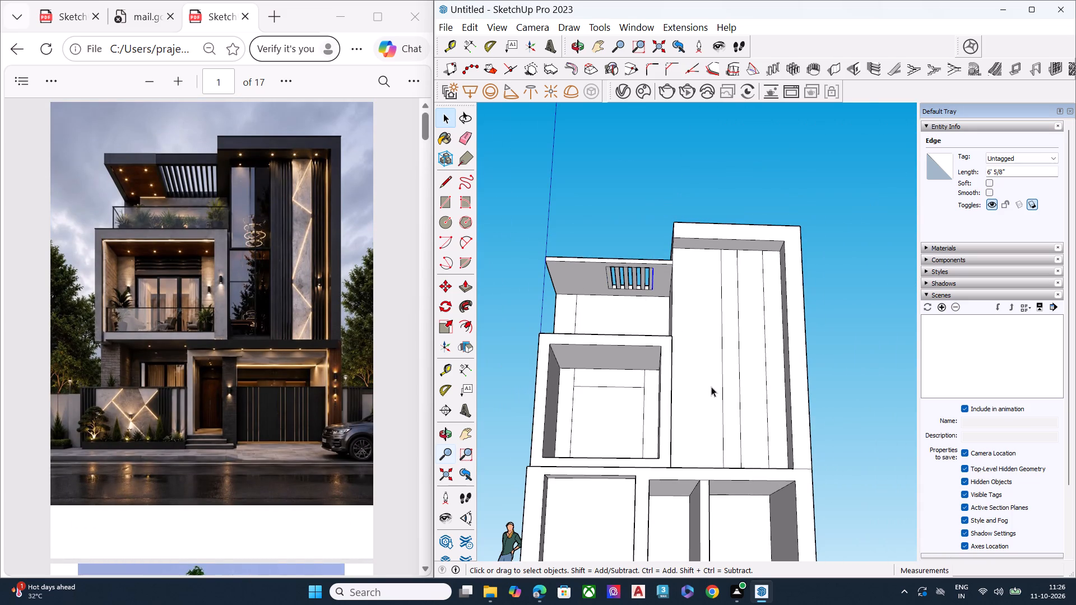
{"action": "scroll", "coordinate": [604, 262], "scroll_direction": "down", "scroll_amount": 9}
{"action": "scroll", "coordinate": [652, 385], "scroll_direction": "up", "scroll_amount": 4}
{"action": "scroll", "coordinate": [652, 385], "scroll_direction": "down", "scroll_amount": 3}
{"action": "scroll", "coordinate": [652, 376], "scroll_direction": "up", "scroll_amount": 3}
{"action": "scroll", "coordinate": [630, 266], "scroll_direction": "up", "scroll_amount": 4}
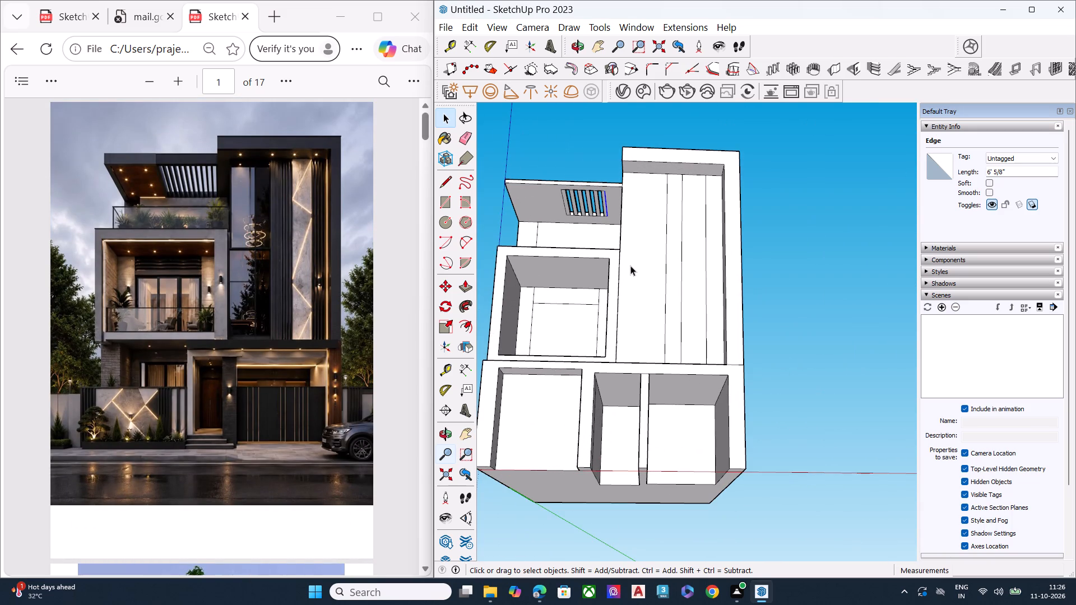
Push the large central panel of the balcony's back wall inward to form a deep opening.
{"action": "middle_click_drag", "start_coordinate": [636, 355], "coordinate": [638, 436]}
{"action": "scroll", "coordinate": [529, 351], "scroll_direction": "up", "scroll_amount": 4}
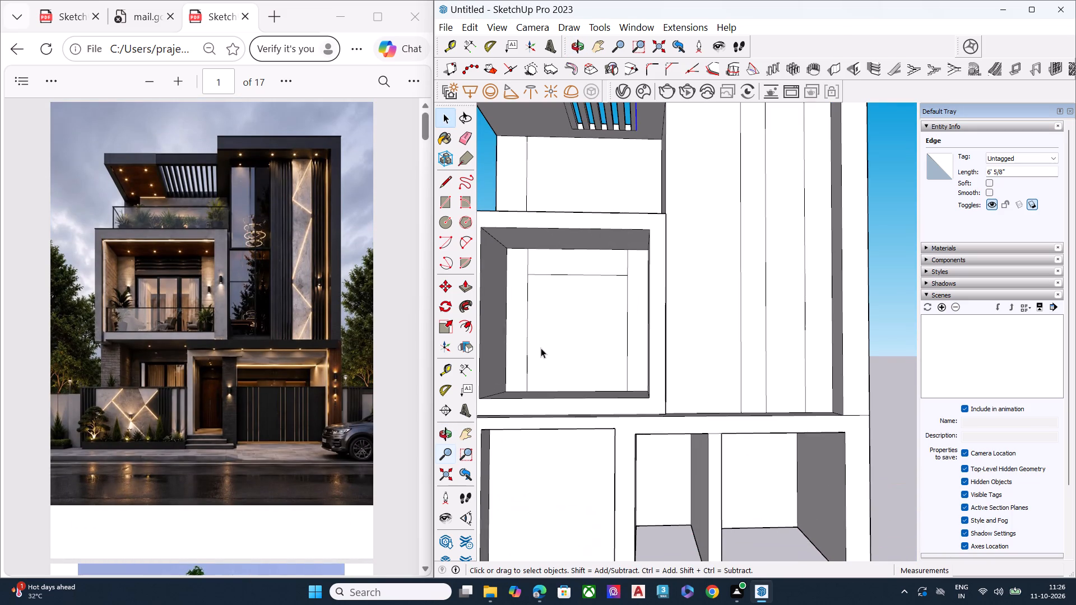
{"action": "left_click", "coordinate": [553, 332]}
{"action": "key", "text": "p"}
{"action": "left_click", "coordinate": [554, 332]}
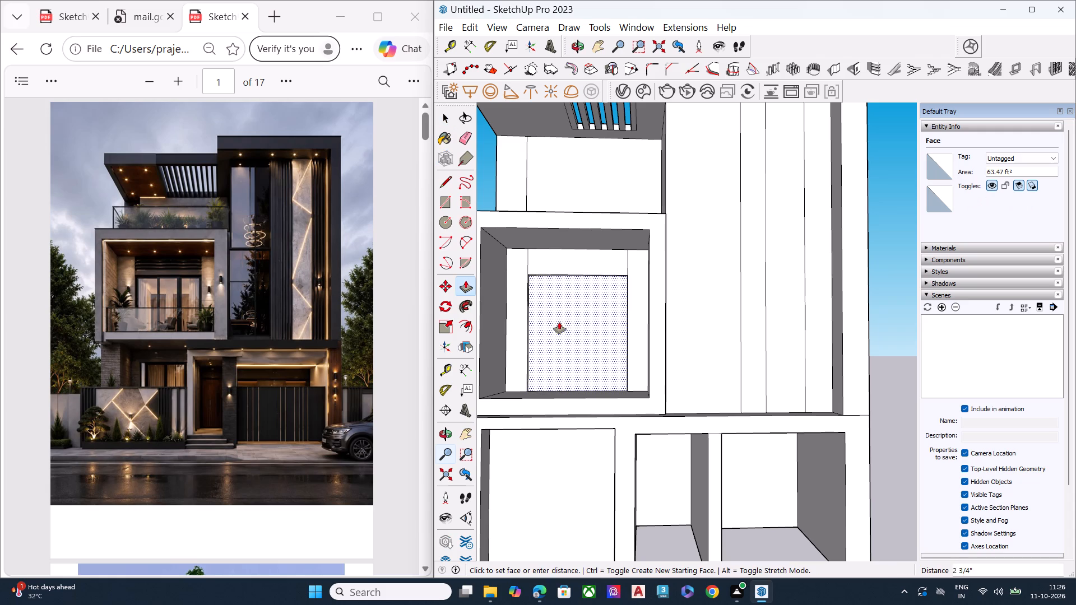
{"action": "scroll", "coordinate": [533, 363], "scroll_direction": "up", "scroll_amount": 1}
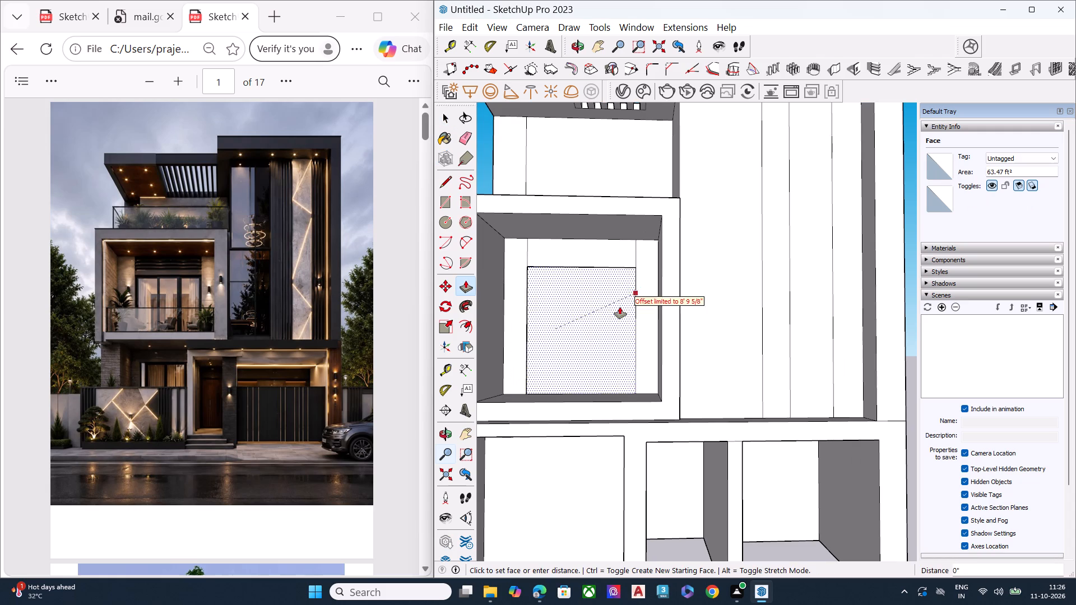
{"action": "left_click", "coordinate": [607, 313]}
{"action": "key", "text": "space"}
Examine the balcony's deep opening and the surrounding facade from several angles.
{"action": "scroll", "coordinate": [611, 306], "scroll_direction": "down", "scroll_amount": 1}
{"action": "scroll", "coordinate": [611, 308], "scroll_direction": "up", "scroll_amount": 1}
{"action": "scroll", "coordinate": [613, 312], "scroll_direction": "down", "scroll_amount": 4}
{"action": "middle_click_drag", "start_coordinate": [664, 336], "coordinate": [656, 392]}
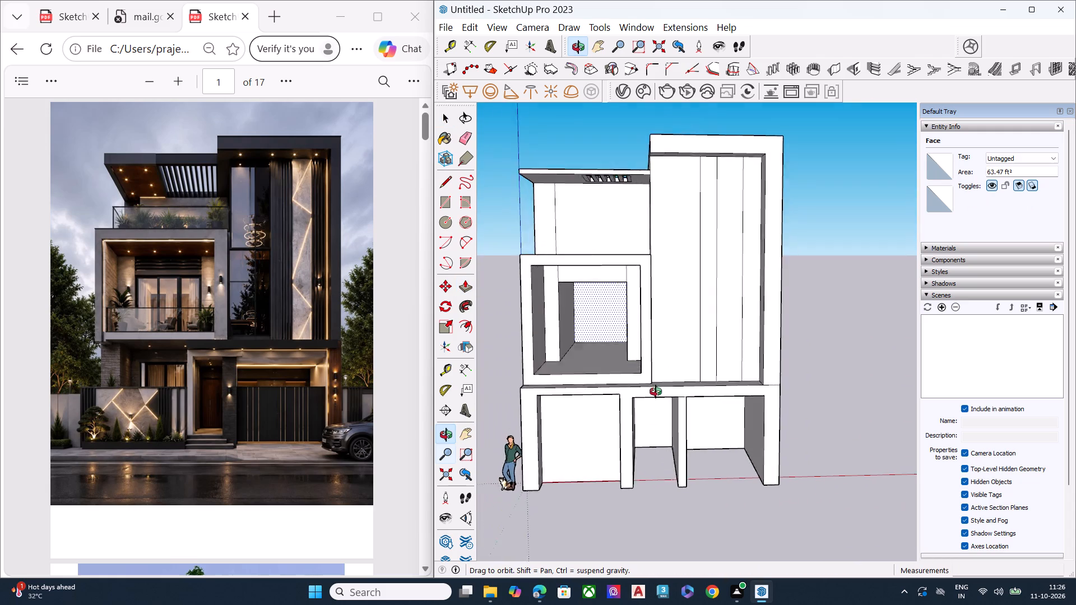
{"action": "middle_click_drag", "start_coordinate": [656, 392], "coordinate": [710, 401]}
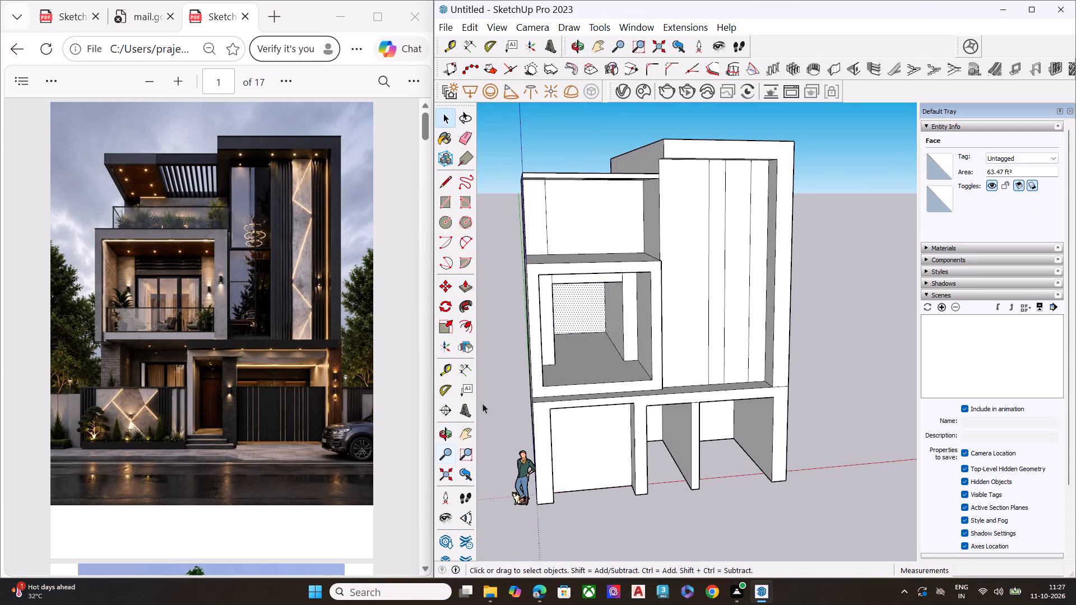
{"action": "scroll", "coordinate": [482, 403], "scroll_direction": "down", "scroll_amount": 4}
{"action": "middle_click_drag", "start_coordinate": [660, 441], "coordinate": [591, 345]}
{"action": "scroll", "coordinate": [658, 440], "scroll_direction": "up", "scroll_amount": 1}
{"action": "scroll", "coordinate": [626, 387], "scroll_direction": "up", "scroll_amount": 3}
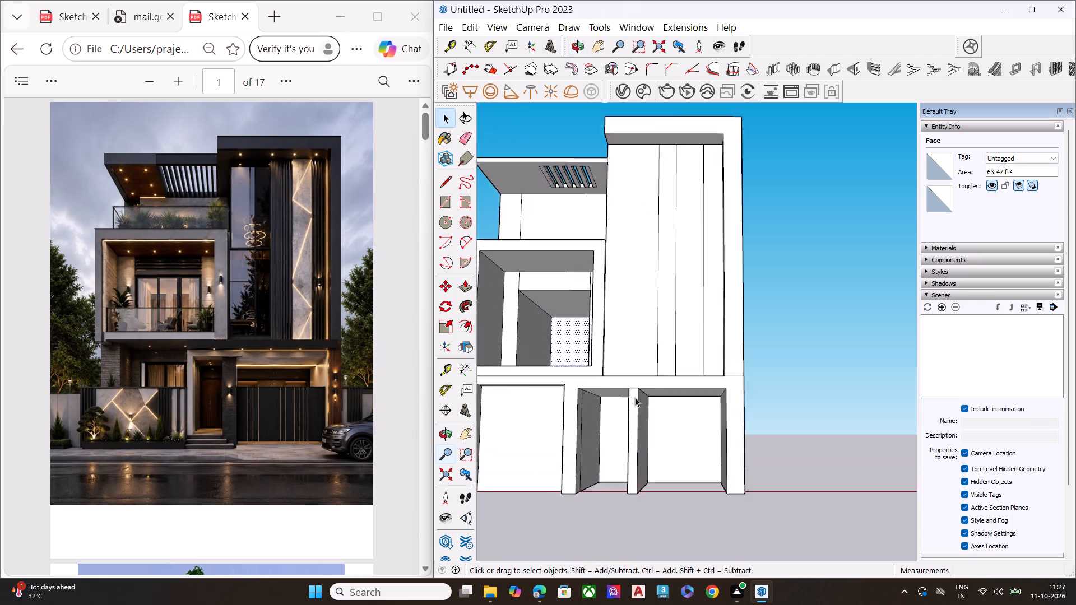
{"action": "scroll", "coordinate": [635, 397], "scroll_direction": "up", "scroll_amount": 2}
{"action": "scroll", "coordinate": [578, 367], "scroll_direction": "down", "scroll_amount": 1}
{"action": "scroll", "coordinate": [583, 366], "scroll_direction": "up", "scroll_amount": 1}
{"action": "scroll", "coordinate": [616, 368], "scroll_direction": "down", "scroll_amount": 4}
{"action": "middle_click_drag", "start_coordinate": [655, 427], "coordinate": [718, 434]}
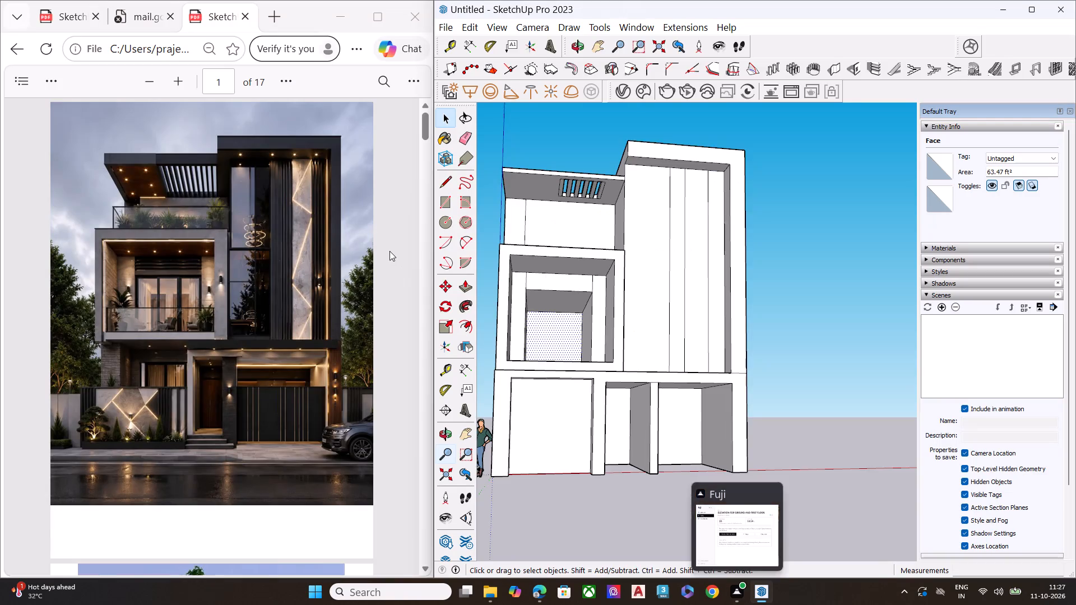
{"action": "scroll", "coordinate": [437, 291], "scroll_direction": "down", "scroll_amount": 6}
{"action": "scroll", "coordinate": [656, 395], "scroll_direction": "up", "scroll_amount": 2}
{"action": "middle_click_drag", "start_coordinate": [650, 395], "coordinate": [465, 407]}
{"action": "scroll", "coordinate": [718, 373], "scroll_direction": "up", "scroll_amount": 4}
{"action": "scroll", "coordinate": [693, 352], "scroll_direction": "down", "scroll_amount": 1}
{"action": "scroll", "coordinate": [664, 347], "scroll_direction": "up", "scroll_amount": 3}
{"action": "scroll", "coordinate": [768, 333], "scroll_direction": "down", "scroll_amount": 1}
{"action": "scroll", "coordinate": [769, 334], "scroll_direction": "up", "scroll_amount": 1}
{"action": "scroll", "coordinate": [771, 336], "scroll_direction": "down", "scroll_amount": 5}
{"action": "scroll", "coordinate": [567, 318], "scroll_direction": "up", "scroll_amount": 6}
{"action": "scroll", "coordinate": [717, 346], "scroll_direction": "up", "scroll_amount": 5}
{"action": "middle_click_drag", "start_coordinate": [675, 332], "coordinate": [667, 280]}
{"action": "scroll", "coordinate": [675, 332], "scroll_direction": "up", "scroll_amount": 1}
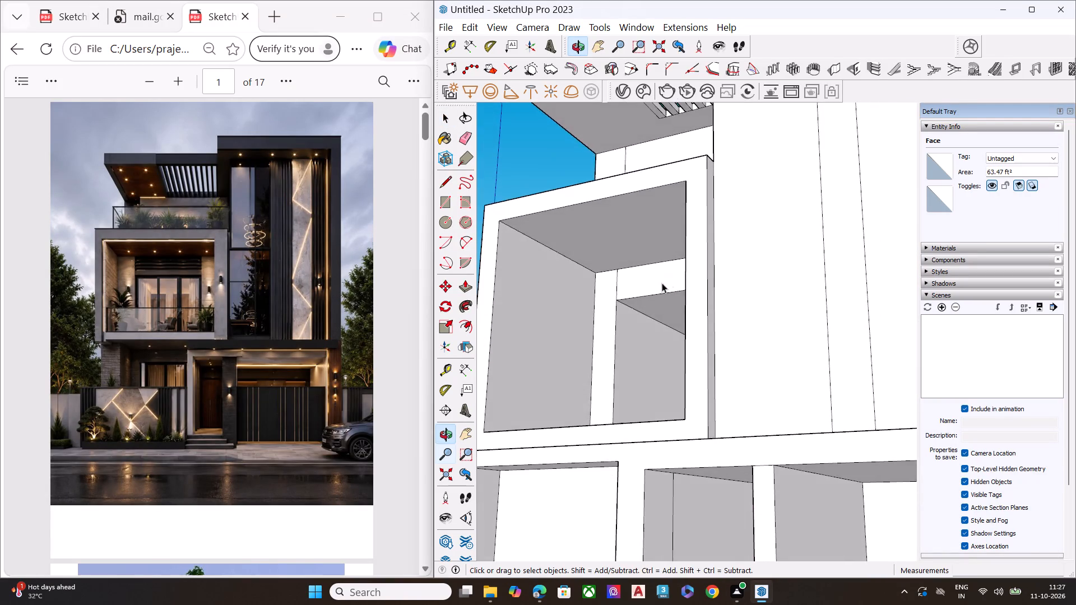
{"action": "scroll", "coordinate": [638, 292], "scroll_direction": "up", "scroll_amount": 5}
{"action": "scroll", "coordinate": [619, 297], "scroll_direction": "down", "scroll_amount": 3}
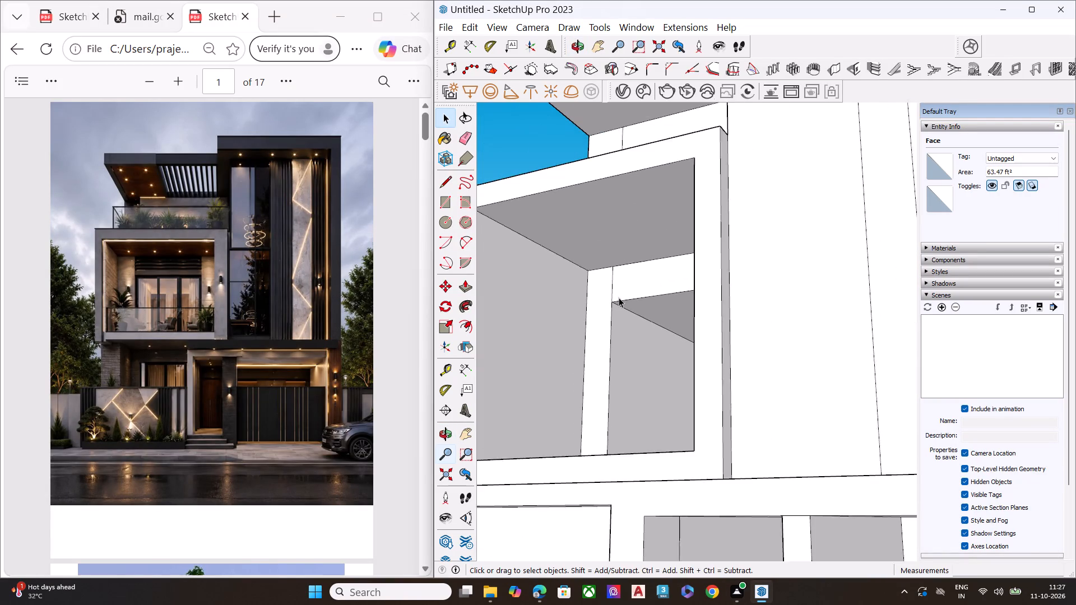
{"action": "scroll", "coordinate": [619, 297], "scroll_direction": "down", "scroll_amount": 2}
{"action": "scroll", "coordinate": [140, 197], "scroll_direction": "up", "scroll_amount": 2}
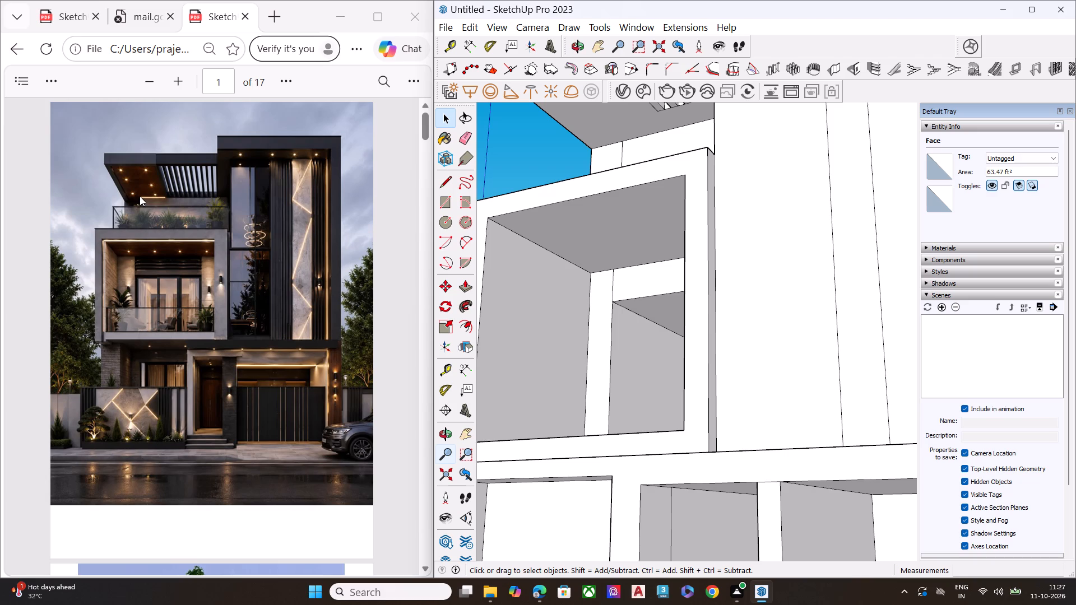
Study the house in the reference image, from the terrace and tower down to the ground floor.
{"action": "scroll", "coordinate": [160, 192], "scroll_direction": "up", "scroll_amount": 5}
{"action": "middle_click_drag", "start_coordinate": [265, 243], "coordinate": [276, 285]}
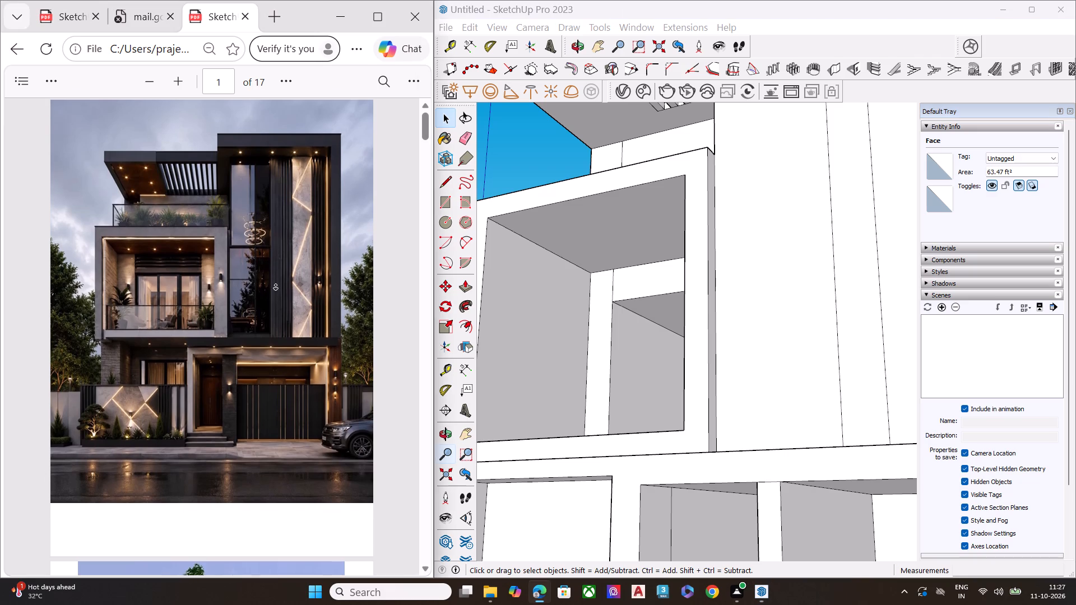
{"action": "middle_click_drag", "start_coordinate": [276, 285], "coordinate": [278, 293]}
{"action": "middle_click_drag", "start_coordinate": [278, 260], "coordinate": [277, 215]}
{"action": "scroll", "coordinate": [263, 220], "scroll_direction": "down", "scroll_amount": 1}
{"action": "middle_click_drag", "start_coordinate": [263, 220], "coordinate": [261, 204]}
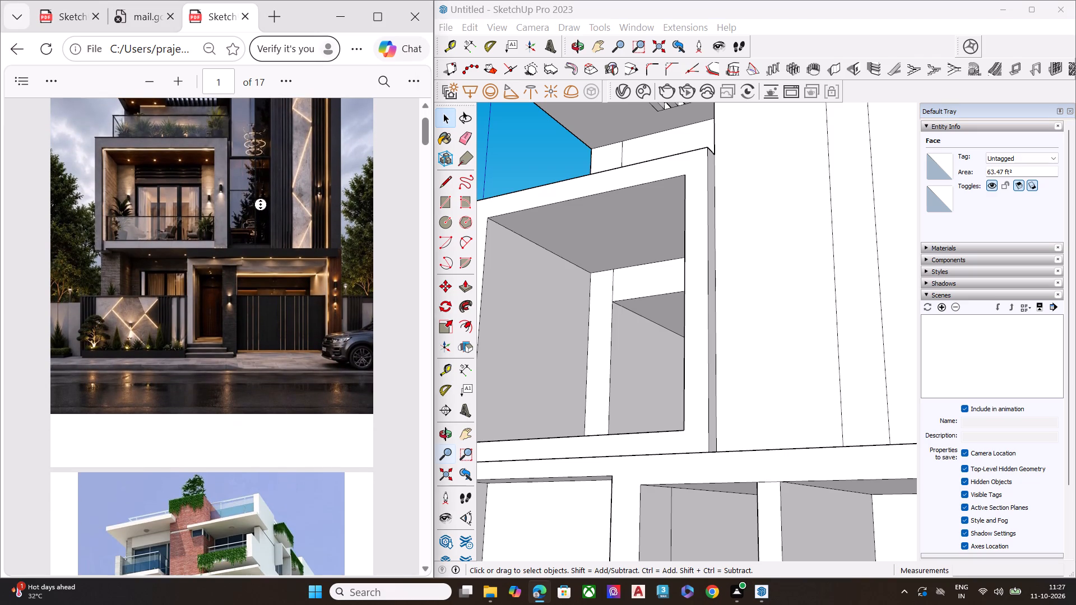
{"action": "middle_click_drag", "start_coordinate": [261, 204], "coordinate": [264, 190]}
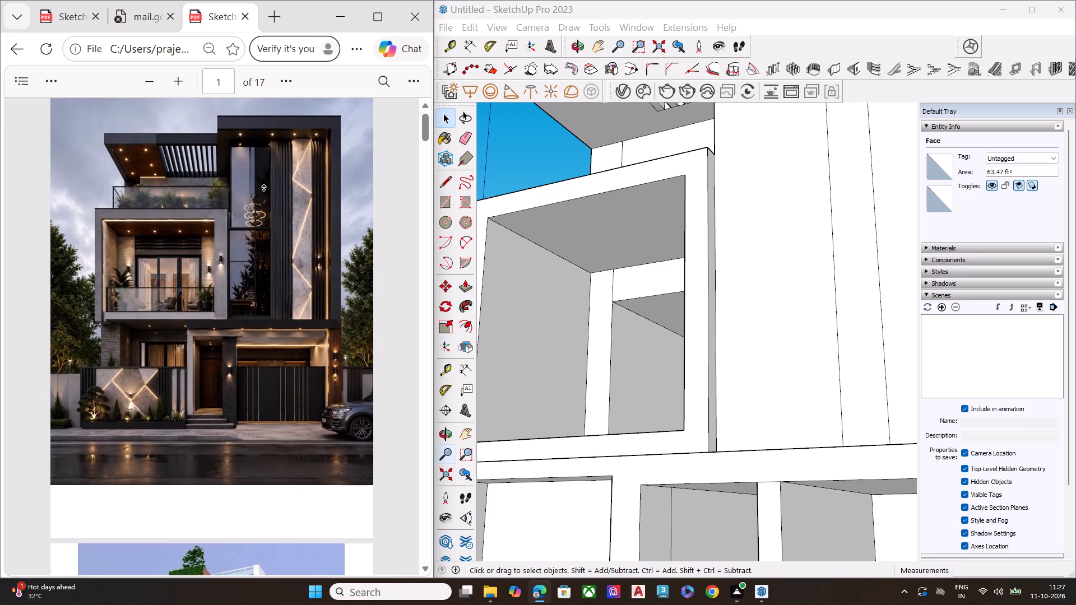
{"action": "middle_click_drag", "start_coordinate": [264, 190], "coordinate": [264, 189]}
{"action": "scroll", "coordinate": [223, 240], "scroll_direction": "up", "scroll_amount": 1}
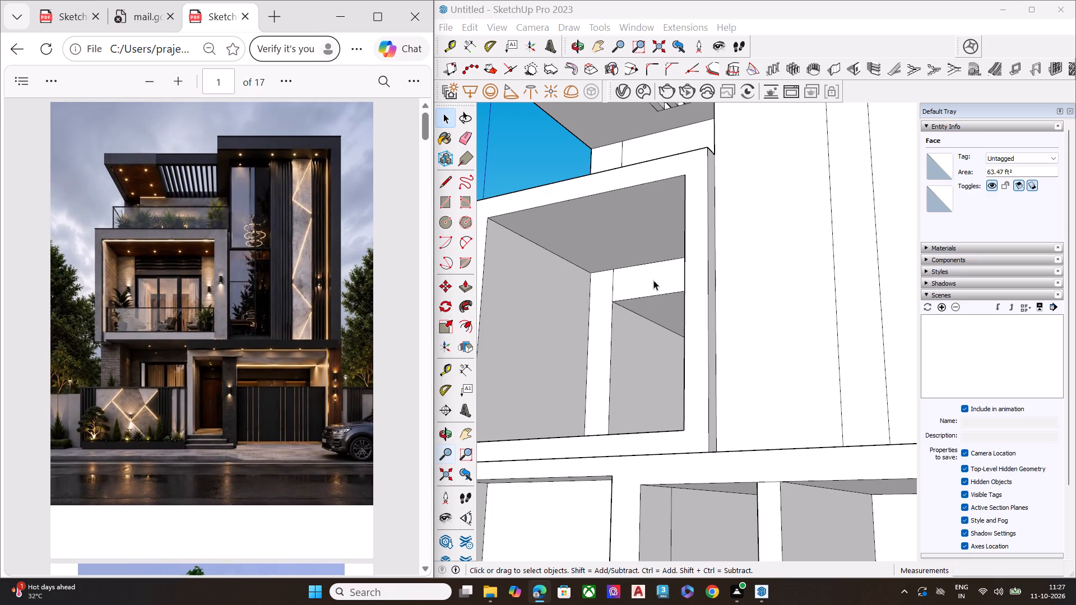
Examine the balcony frame, terrace and tower of the model from above and below for comparison with the reference.
{"action": "scroll", "coordinate": [642, 235], "scroll_direction": "down", "scroll_amount": 9}
{"action": "middle_click_drag", "start_coordinate": [647, 241], "coordinate": [715, 367]}
{"action": "scroll", "coordinate": [660, 353], "scroll_direction": "up", "scroll_amount": 1}
{"action": "scroll", "coordinate": [625, 194], "scroll_direction": "down", "scroll_amount": 1}
{"action": "scroll", "coordinate": [624, 193], "scroll_direction": "up", "scroll_amount": 8}
{"action": "scroll", "coordinate": [473, 262], "scroll_direction": "down", "scroll_amount": 1}
{"action": "scroll", "coordinate": [469, 268], "scroll_direction": "up", "scroll_amount": 1}
{"action": "scroll", "coordinate": [463, 284], "scroll_direction": "down", "scroll_amount": 2}
{"action": "scroll", "coordinate": [463, 289], "scroll_direction": "up", "scroll_amount": 1}
{"action": "scroll", "coordinate": [463, 291], "scroll_direction": "down", "scroll_amount": 9}
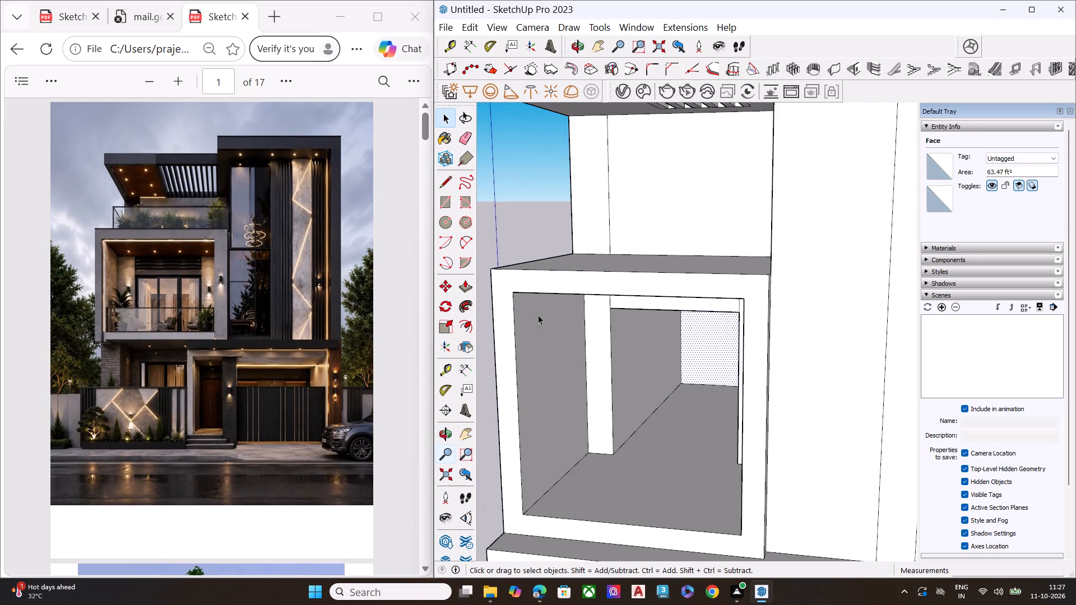
{"action": "scroll", "coordinate": [596, 300], "scroll_direction": "down", "scroll_amount": 11}
{"action": "middle_click_drag", "start_coordinate": [674, 330], "coordinate": [751, 224]}
{"action": "scroll", "coordinate": [730, 302], "scroll_direction": "up", "scroll_amount": 1}
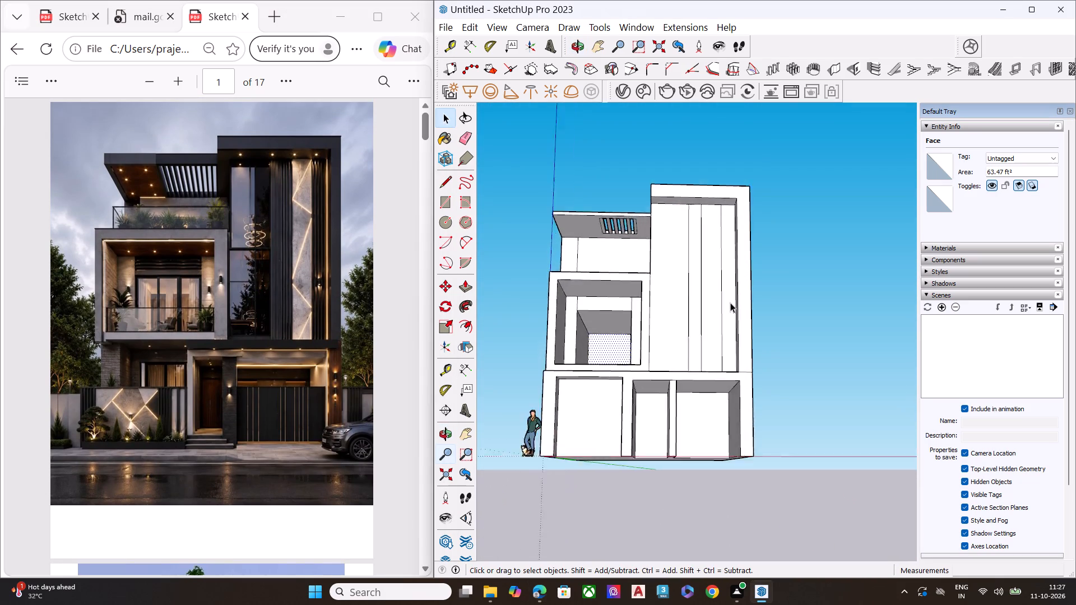
{"action": "scroll", "coordinate": [730, 302], "scroll_direction": "up", "scroll_amount": 5}
{"action": "middle_click_drag", "start_coordinate": [732, 295], "coordinate": [786, 280]}
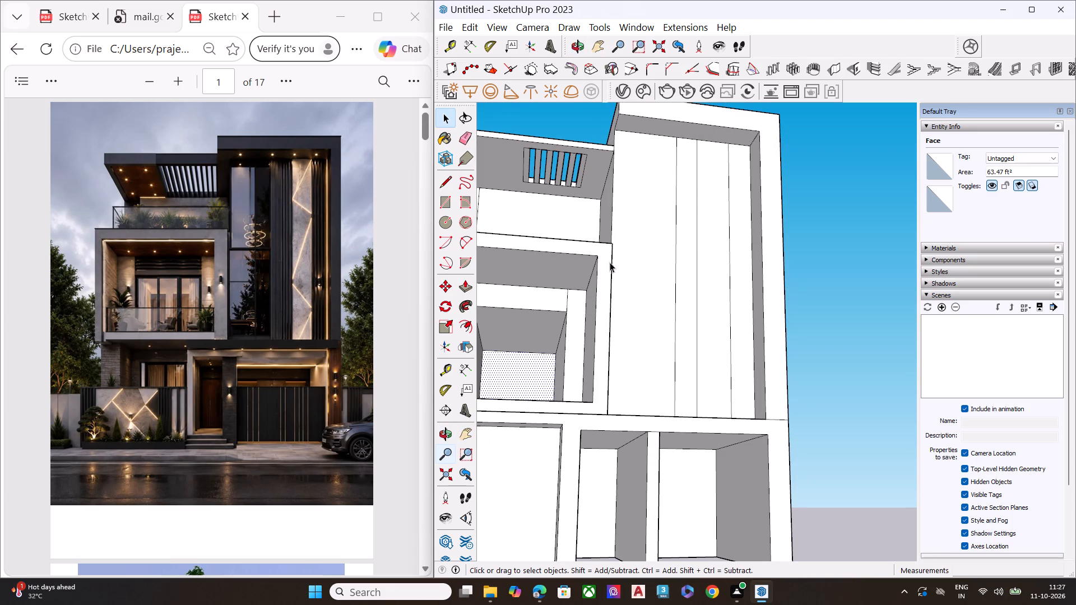
Pull the ground-floor front frame face around the openings outward about 11 5/8" from the facade.
{"action": "scroll", "coordinate": [584, 260], "scroll_direction": "down", "scroll_amount": 4}
{"action": "middle_click_drag", "start_coordinate": [691, 427], "coordinate": [646, 359]}
{"action": "scroll", "coordinate": [615, 367], "scroll_direction": "up", "scroll_amount": 5}
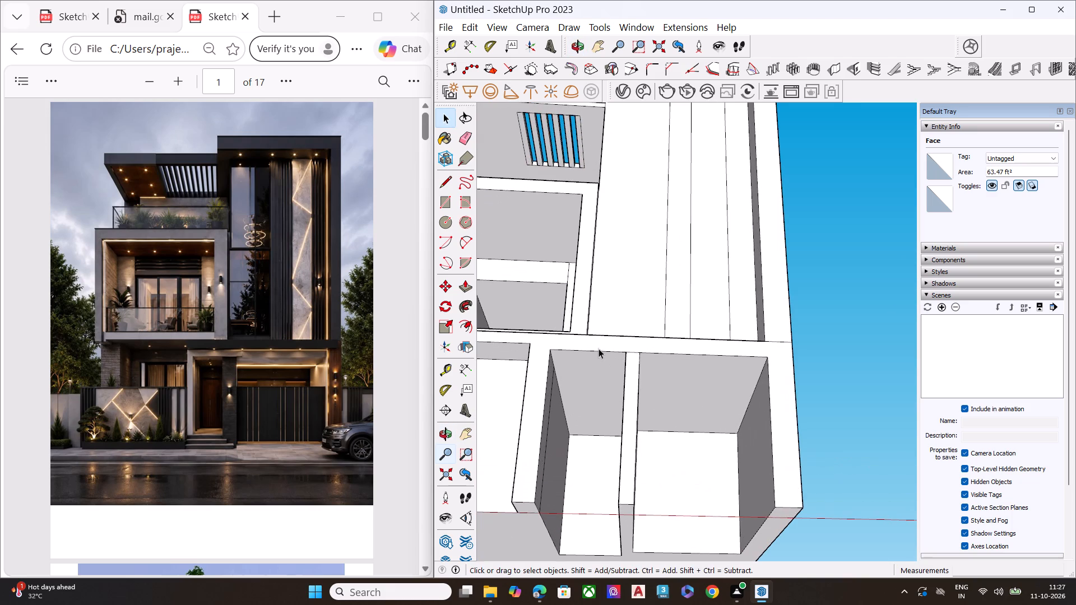
{"action": "middle_click_drag", "start_coordinate": [639, 340], "coordinate": [787, 511]}
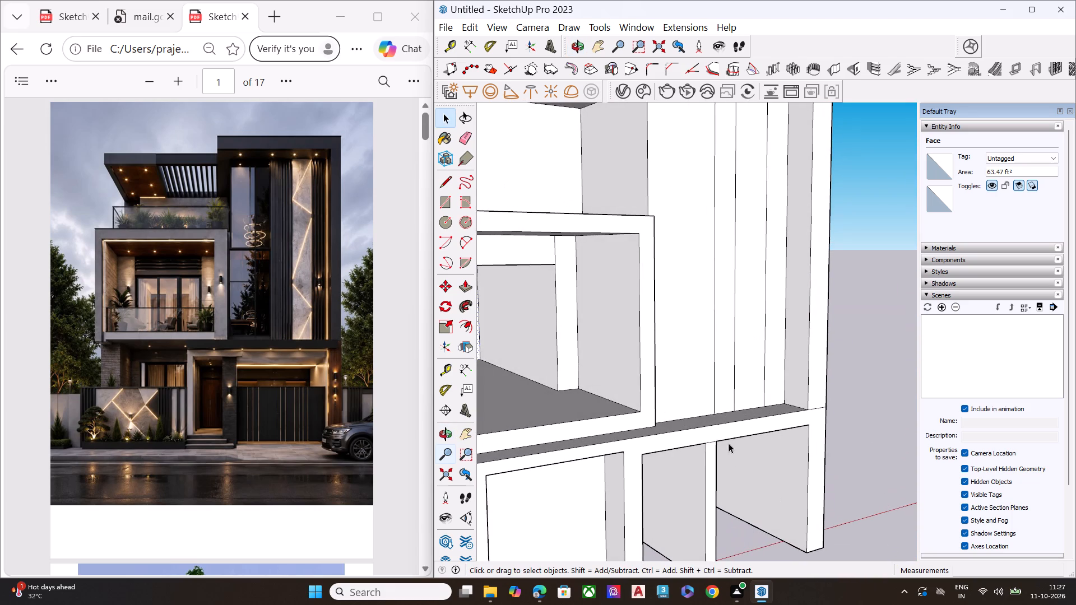
{"action": "left_click", "coordinate": [729, 428]}
{"action": "key", "text": "p"}
{"action": "left_click", "coordinate": [729, 428]}
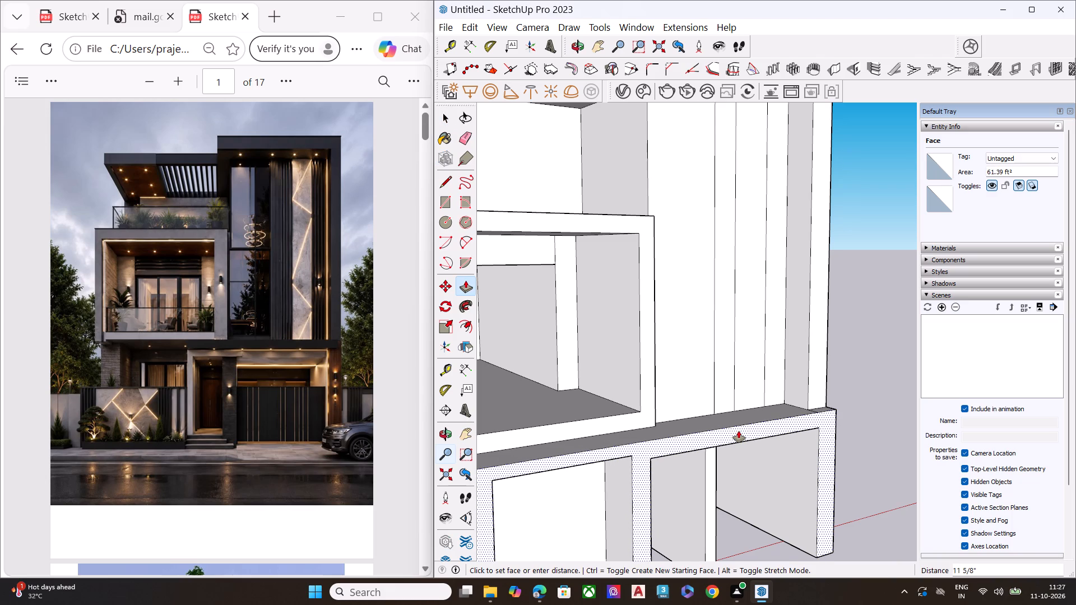
{"action": "left_click", "coordinate": [740, 432]}
{"action": "key", "text": "space"}
Examine the projecting ground-floor frame and the whole front elevation from several angles.
{"action": "middle_click_drag", "start_coordinate": [749, 448], "coordinate": [620, 324]}
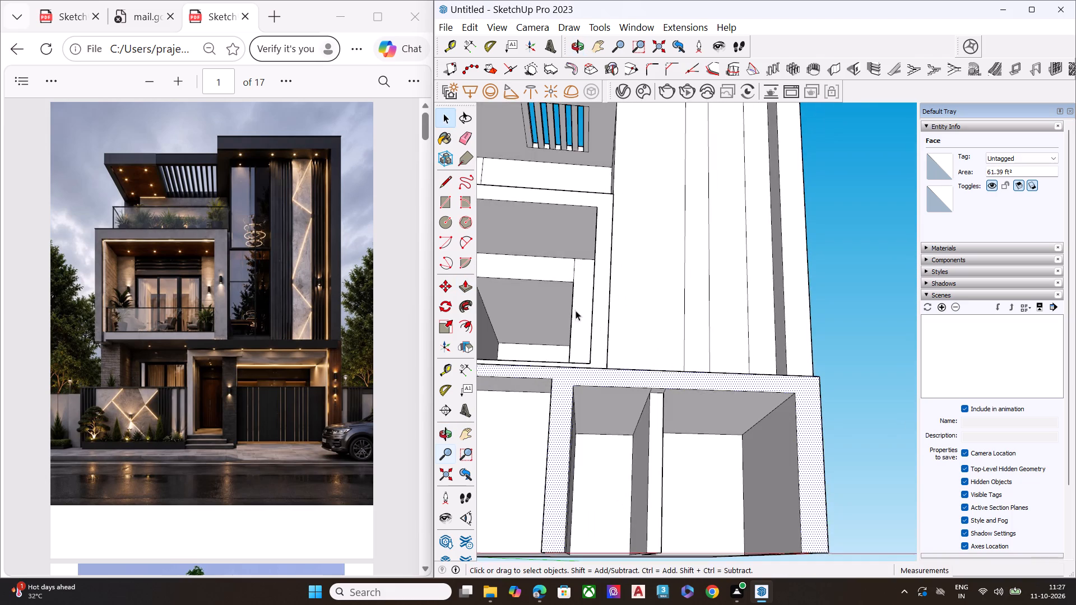
{"action": "scroll", "coordinate": [605, 320], "scroll_direction": "down", "scroll_amount": 6}
{"action": "middle_click_drag", "start_coordinate": [671, 404], "coordinate": [586, 423]}
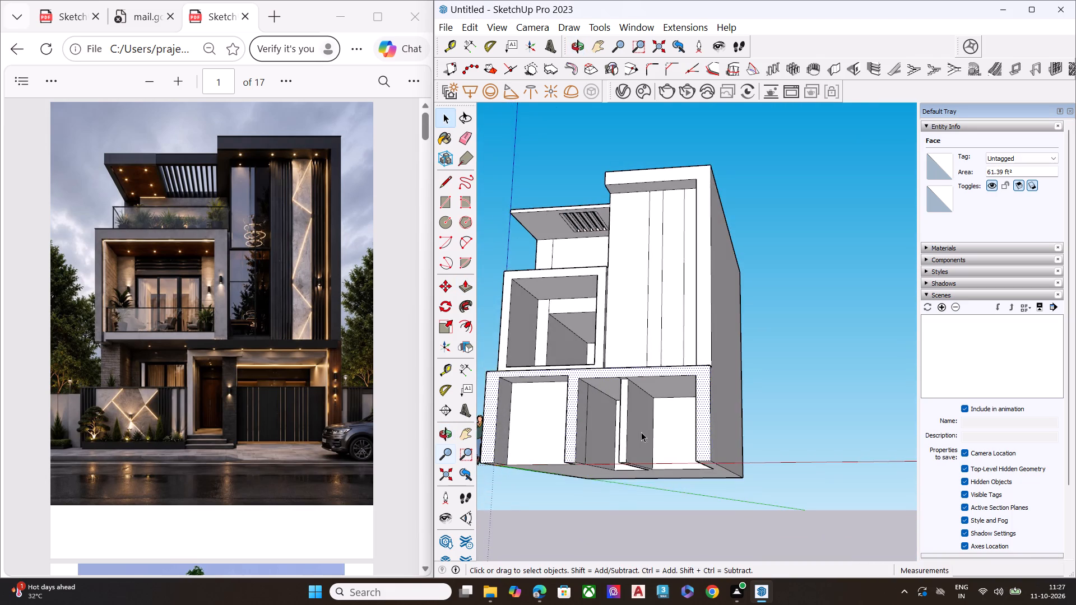
{"action": "scroll", "coordinate": [641, 432], "scroll_direction": "up", "scroll_amount": 1}
{"action": "scroll", "coordinate": [641, 432], "scroll_direction": "down", "scroll_amount": 1}
{"action": "scroll", "coordinate": [641, 432], "scroll_direction": "up", "scroll_amount": 4}
{"action": "scroll", "coordinate": [709, 403], "scroll_direction": "down", "scroll_amount": 2}
{"action": "middle_click_drag", "start_coordinate": [651, 365], "coordinate": [720, 416]}
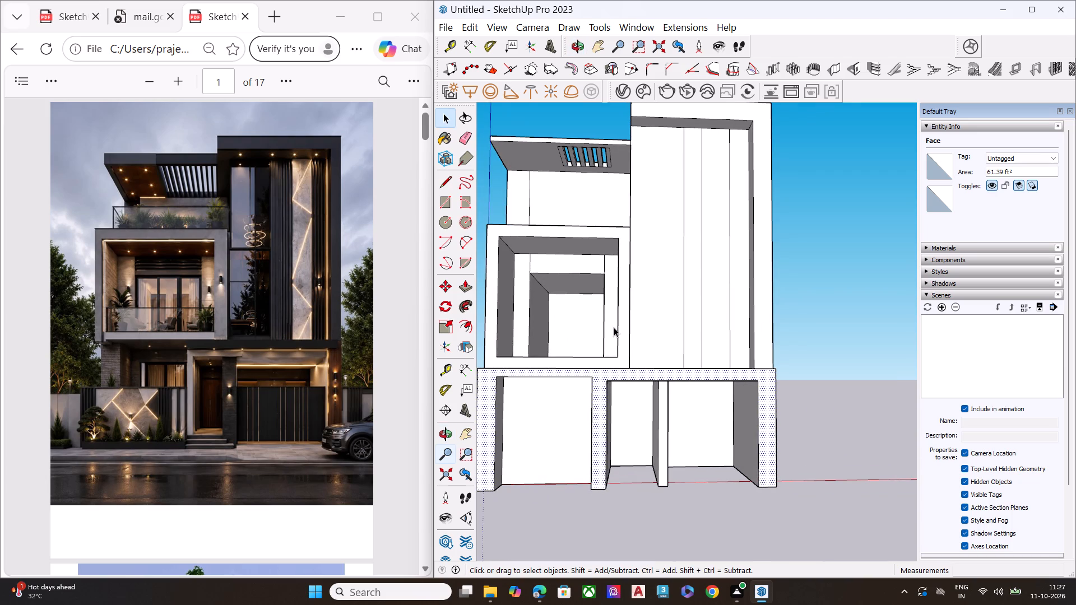
{"action": "scroll", "coordinate": [622, 322], "scroll_direction": "down", "scroll_amount": 1}
{"action": "middle_click_drag", "start_coordinate": [625, 333], "coordinate": [746, 404]}
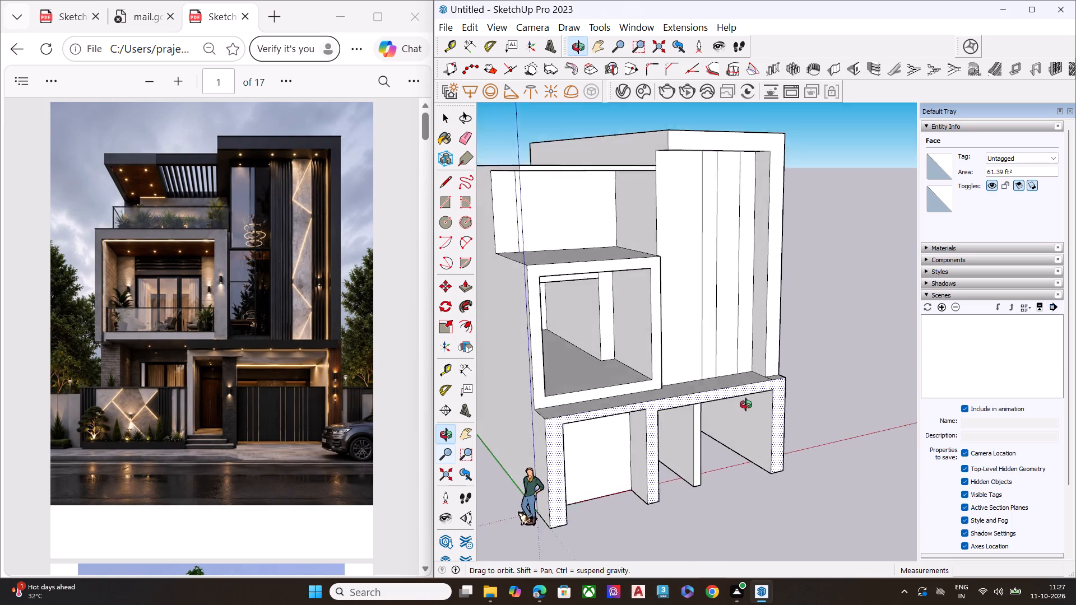
{"action": "middle_click_drag", "start_coordinate": [746, 404], "coordinate": [561, 343]}
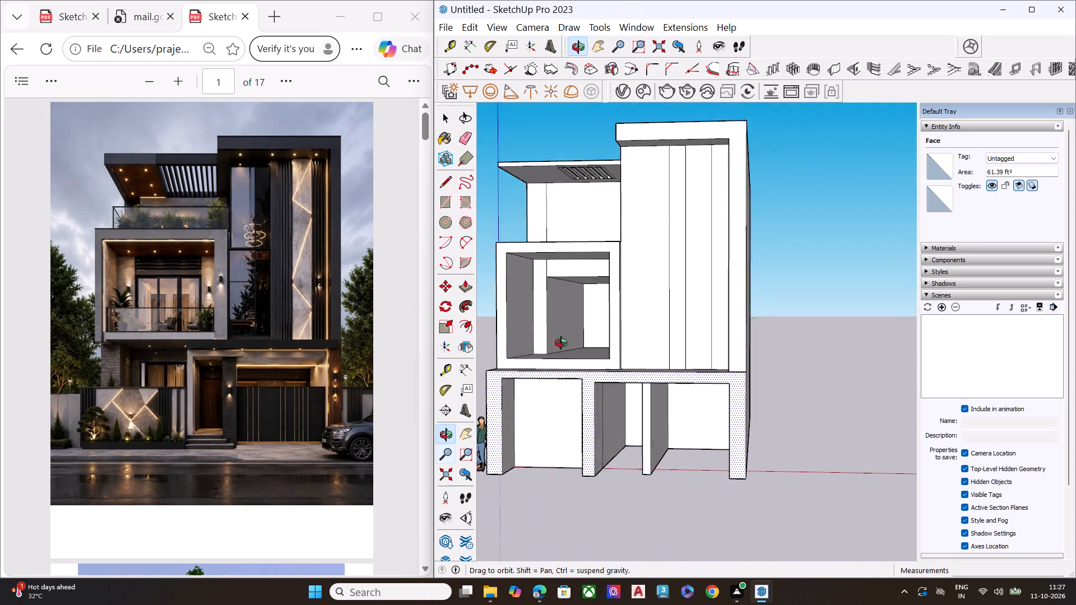
{"action": "middle_click_drag", "start_coordinate": [561, 343], "coordinate": [551, 289]}
{"action": "scroll", "coordinate": [551, 289], "scroll_direction": "up", "scroll_amount": 1}
{"action": "scroll", "coordinate": [667, 333], "scroll_direction": "down", "scroll_amount": 5}
{"action": "middle_click_drag", "start_coordinate": [701, 347], "coordinate": [725, 343]}
{"action": "scroll", "coordinate": [723, 342], "scroll_direction": "up", "scroll_amount": 5}
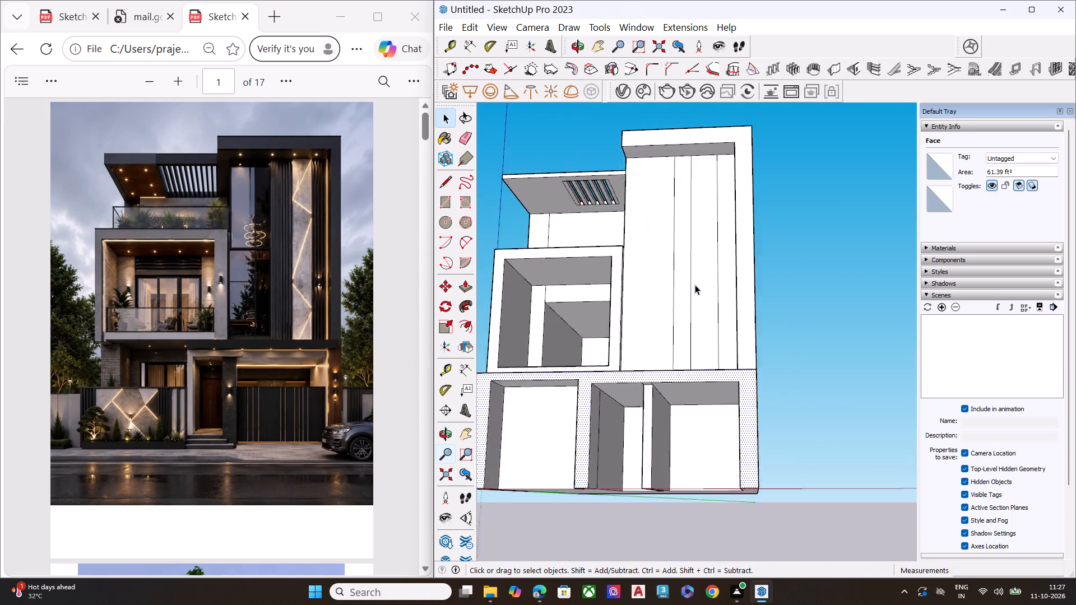
Draw the two lowest zigzag lines across the tower's narrow front panel, about 5' 11" and 4' 9" long, starting at its base.
{"action": "scroll", "coordinate": [695, 285], "scroll_direction": "up", "scroll_amount": 4}
{"action": "scroll", "coordinate": [704, 389], "scroll_direction": "up", "scroll_amount": 1}
{"action": "middle_click_drag", "start_coordinate": [701, 320], "coordinate": [711, 384]}
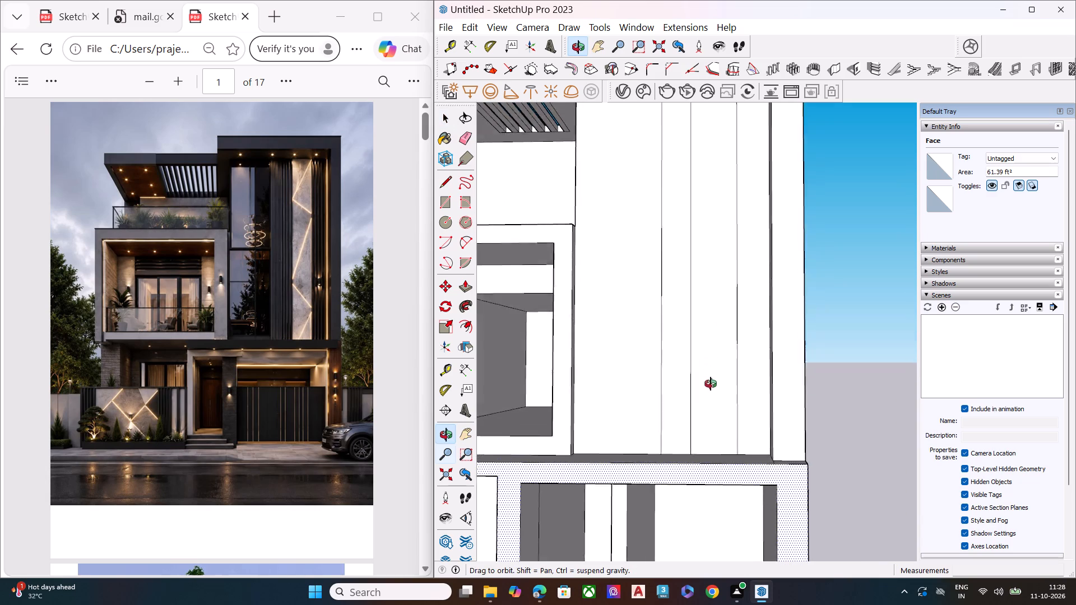
{"action": "middle_click_drag", "start_coordinate": [711, 384], "coordinate": [711, 393]}
{"action": "key", "text": "l"}
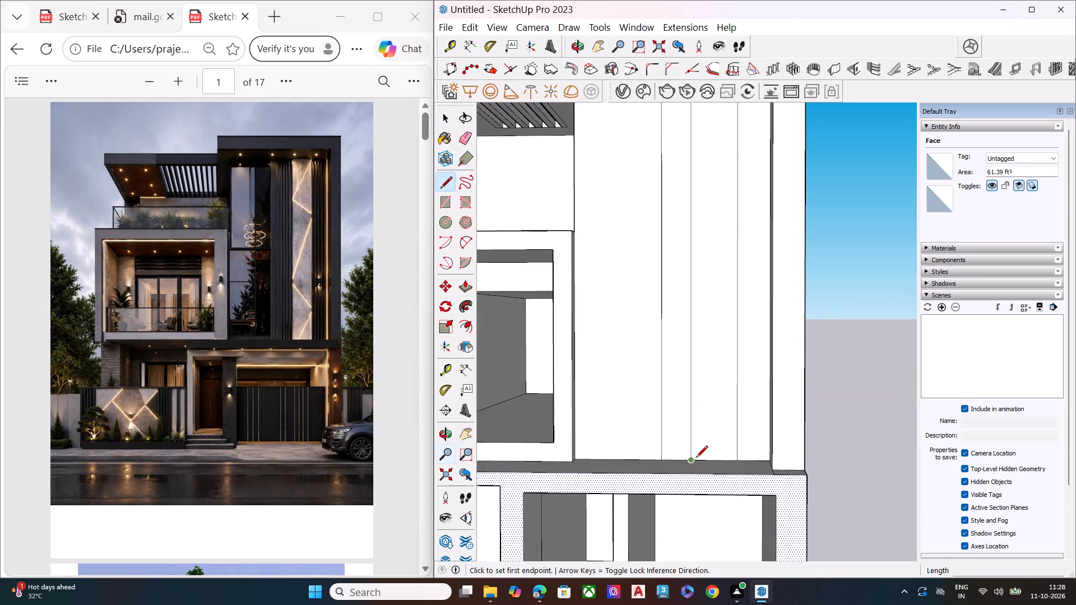
{"action": "left_click", "coordinate": [690, 459]}
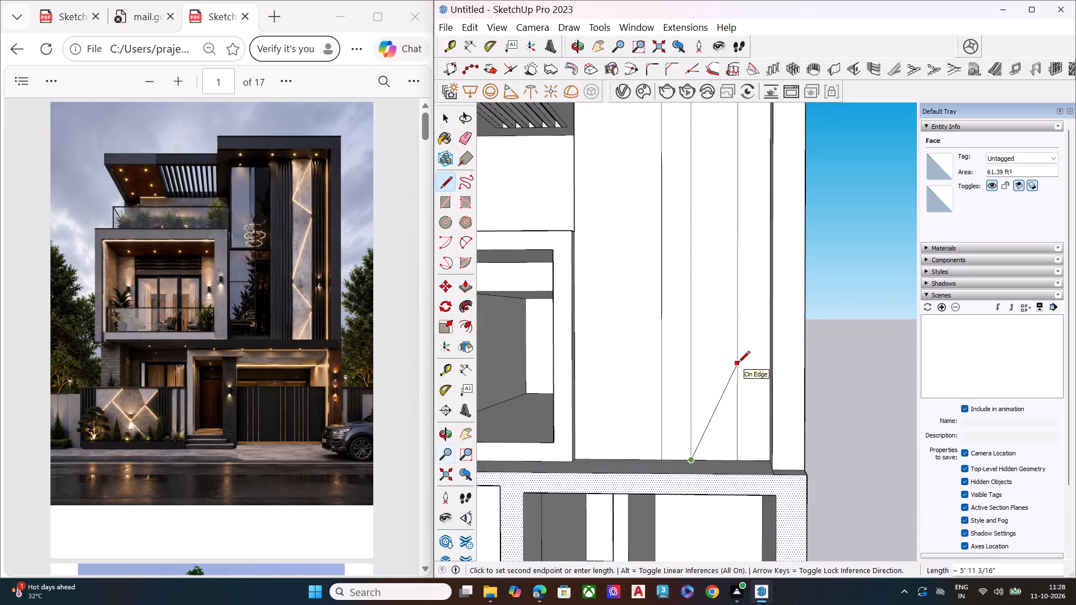
{"action": "left_click", "coordinate": [738, 364]}
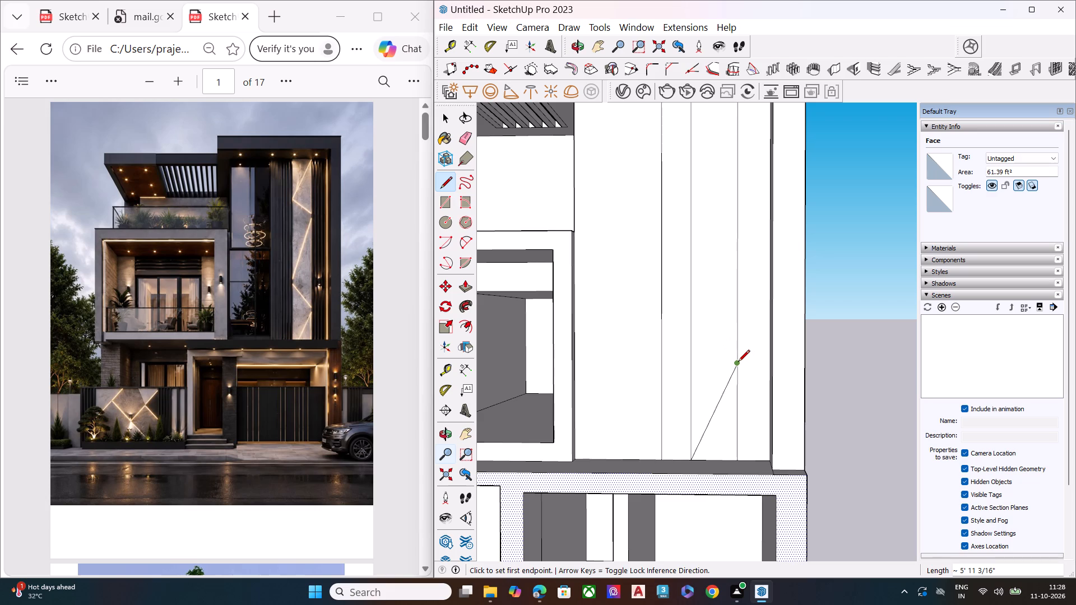
{"action": "left_click", "coordinate": [736, 362]}
{"action": "left_click", "coordinate": [692, 290]}
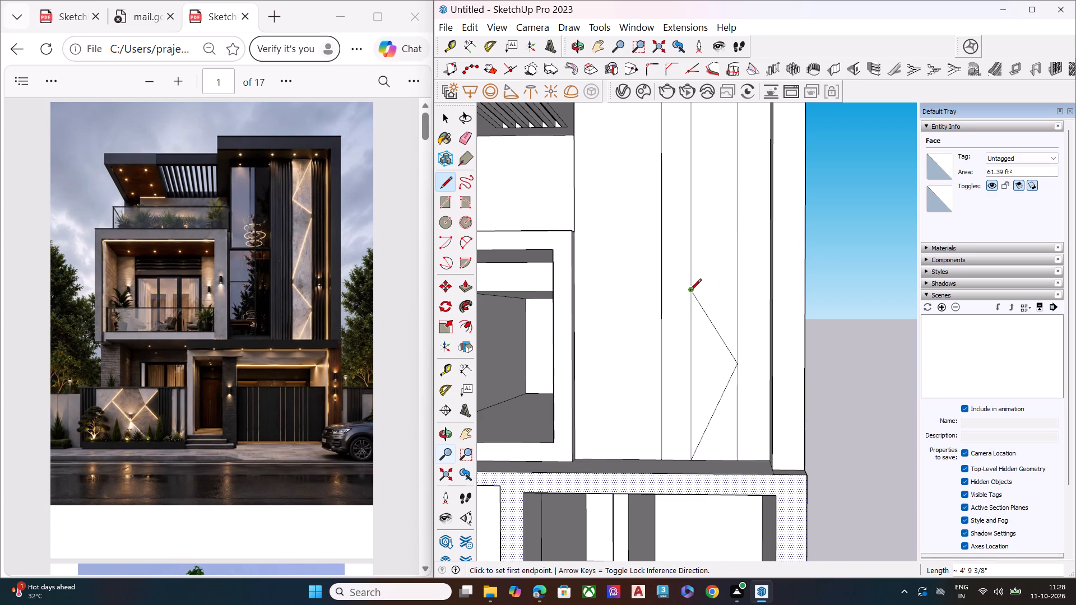
Continue the zigzag to the top of the panel with three lines about 6' 10", 3' 4" and 4' 11" long.
{"action": "left_click", "coordinate": [690, 291]}
{"action": "scroll", "coordinate": [650, 332], "scroll_direction": "down", "scroll_amount": 7}
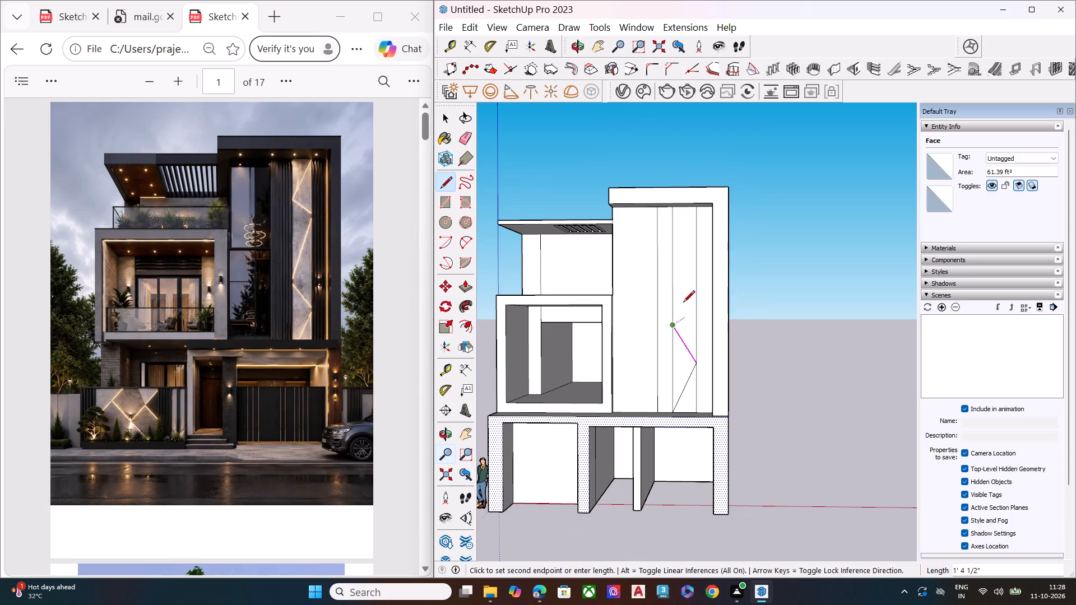
{"action": "scroll", "coordinate": [692, 265], "scroll_direction": "up", "scroll_amount": 4}
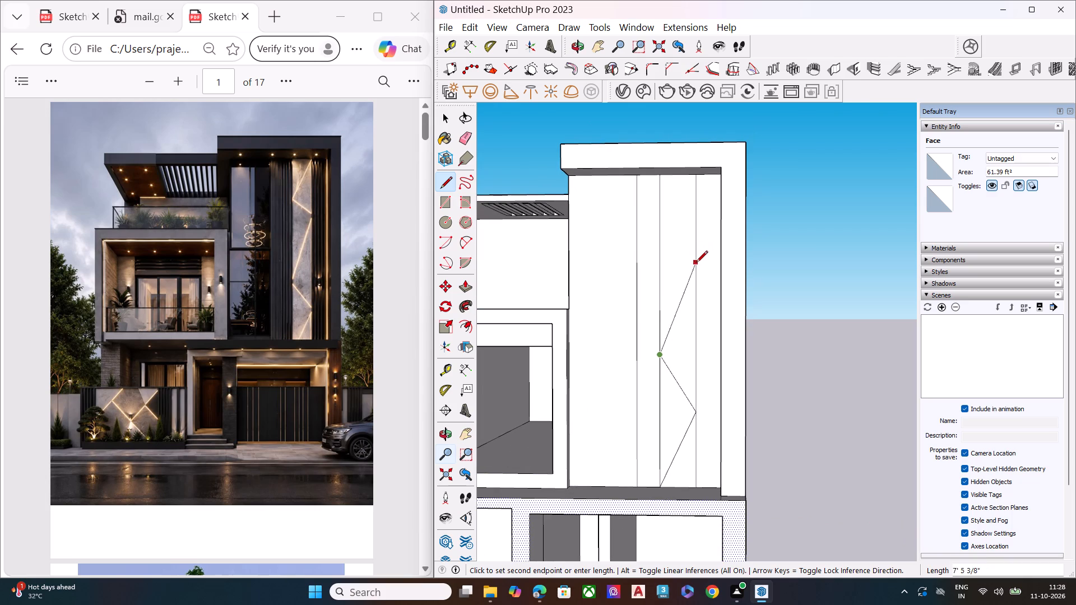
{"action": "left_click", "coordinate": [694, 264]}
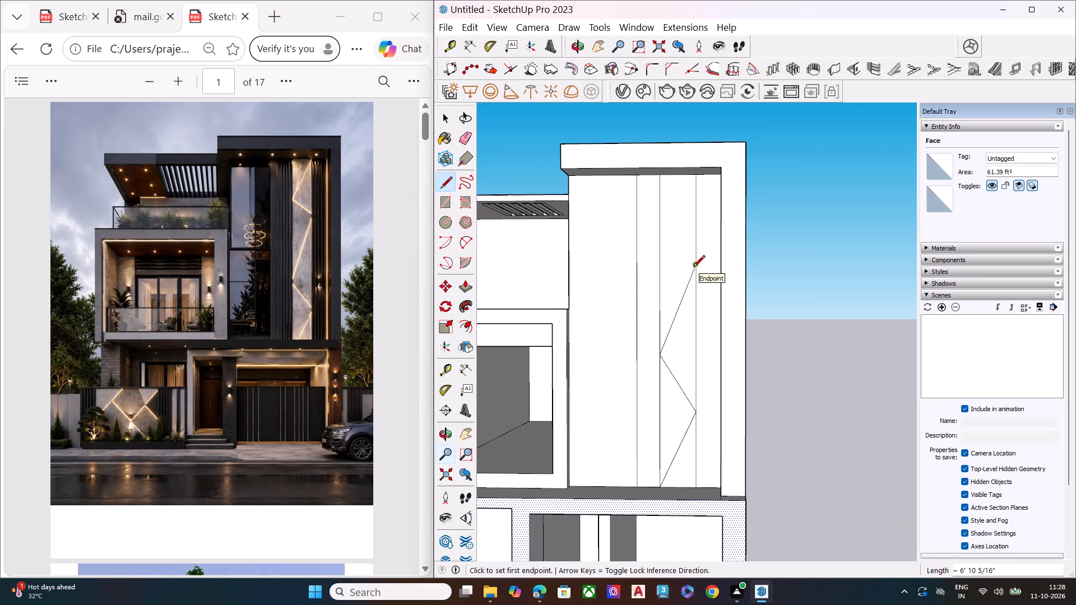
{"action": "left_click", "coordinate": [695, 265]}
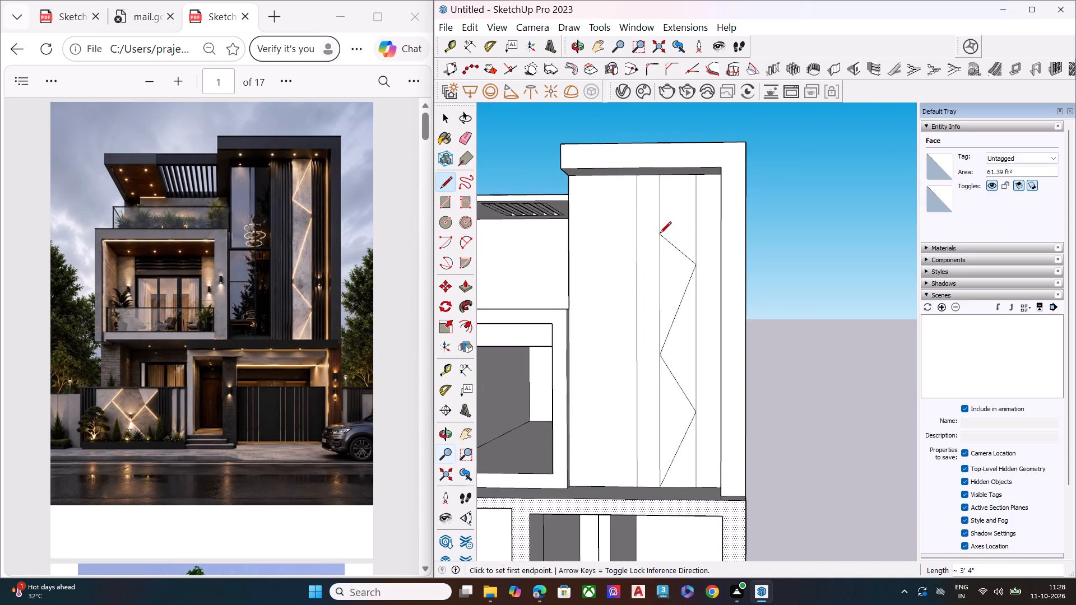
{"action": "left_click", "coordinate": [660, 234]}
{"action": "left_click", "coordinate": [661, 236]}
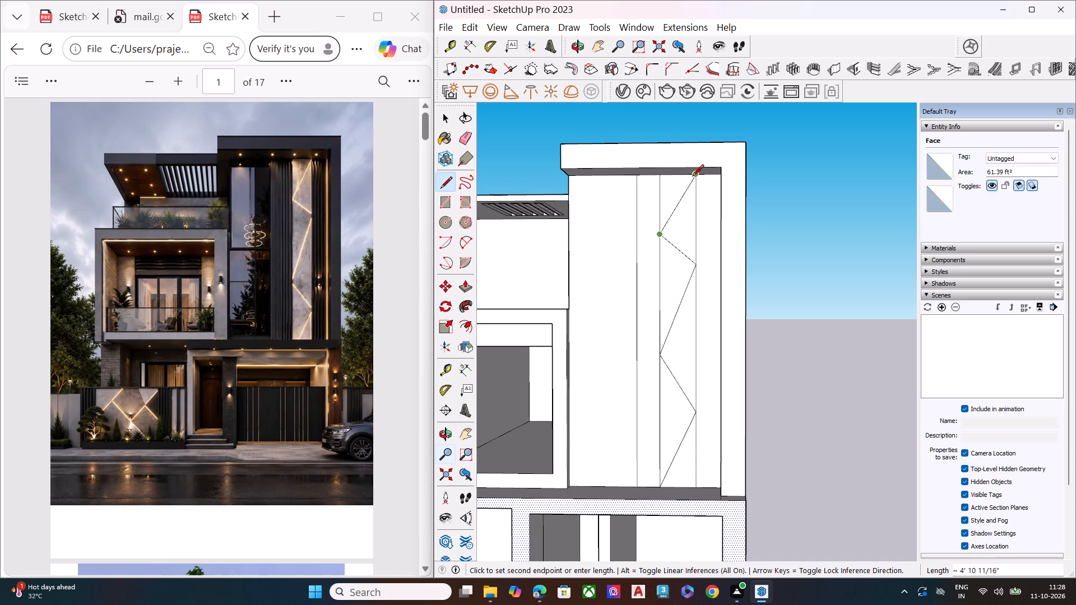
{"action": "left_click", "coordinate": [697, 174]}
{"action": "key", "text": "space"}
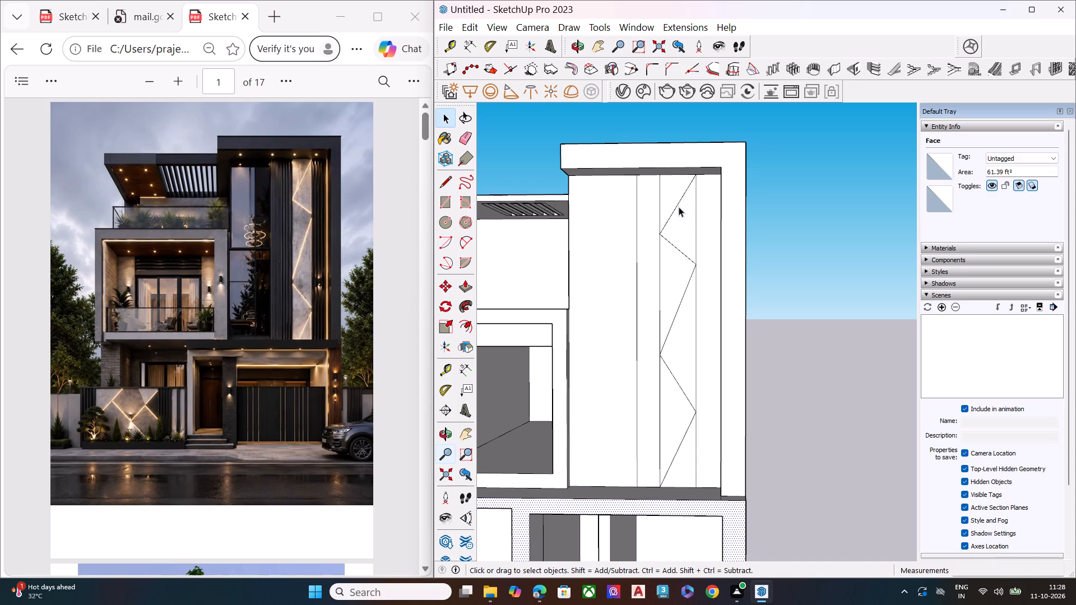
Copy the topmost zigzag line 2" along the adjoining line to start a thin parallel strip.
{"action": "left_click", "coordinate": [678, 202]}
{"action": "scroll", "coordinate": [678, 202], "scroll_direction": "up", "scroll_amount": 1}
{"action": "scroll", "coordinate": [678, 202], "scroll_direction": "down", "scroll_amount": 3}
{"action": "scroll", "coordinate": [678, 202], "scroll_direction": "up", "scroll_amount": 5}
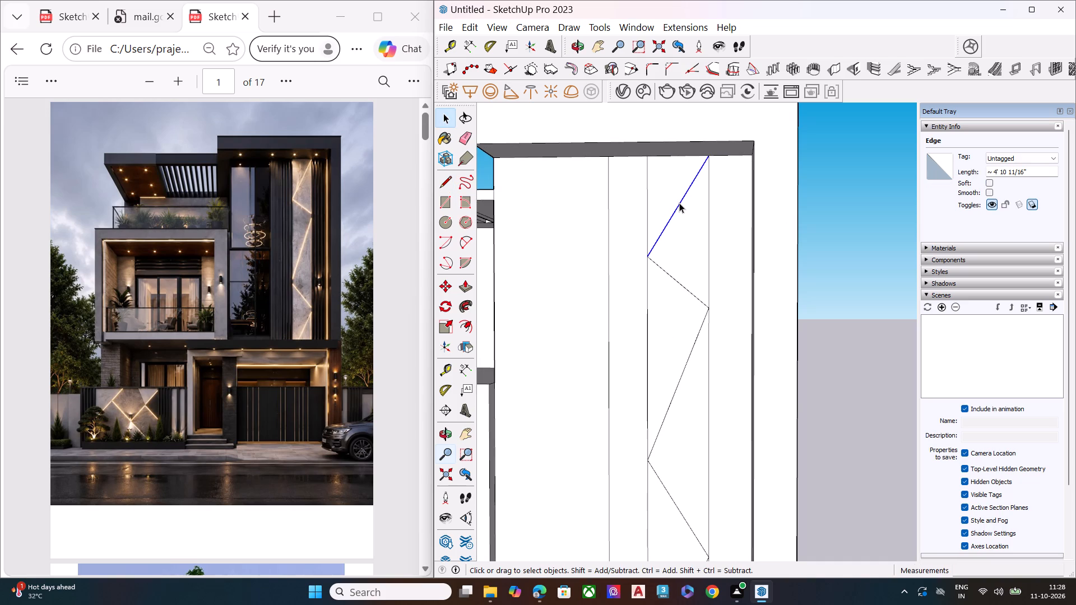
{"action": "key", "text": "m"}
{"action": "left_click", "coordinate": [648, 257]}
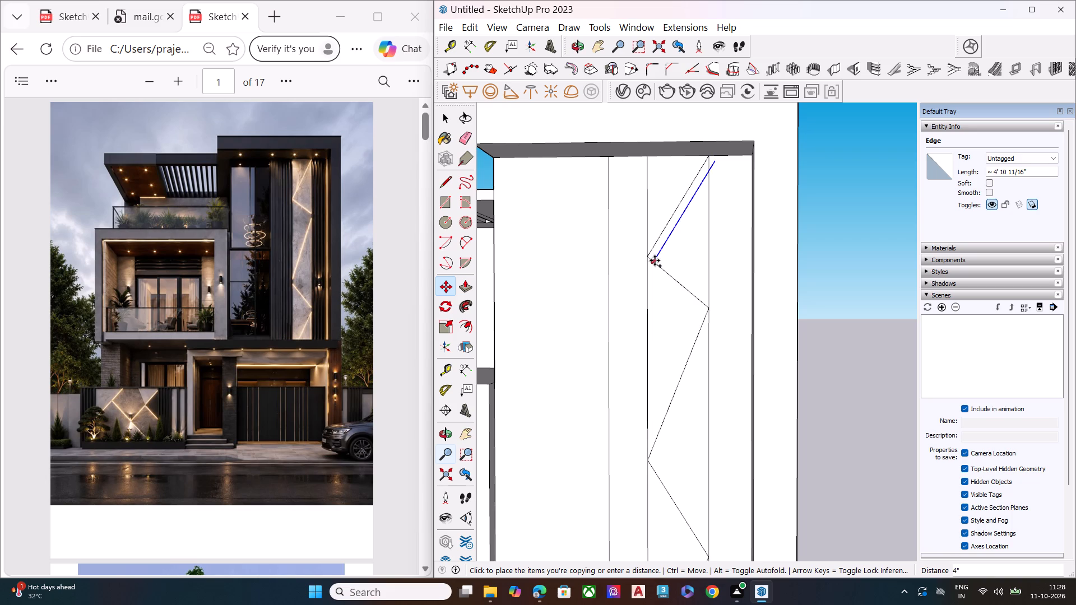
{"action": "scroll", "coordinate": [655, 260], "scroll_direction": "up", "scroll_amount": 2}
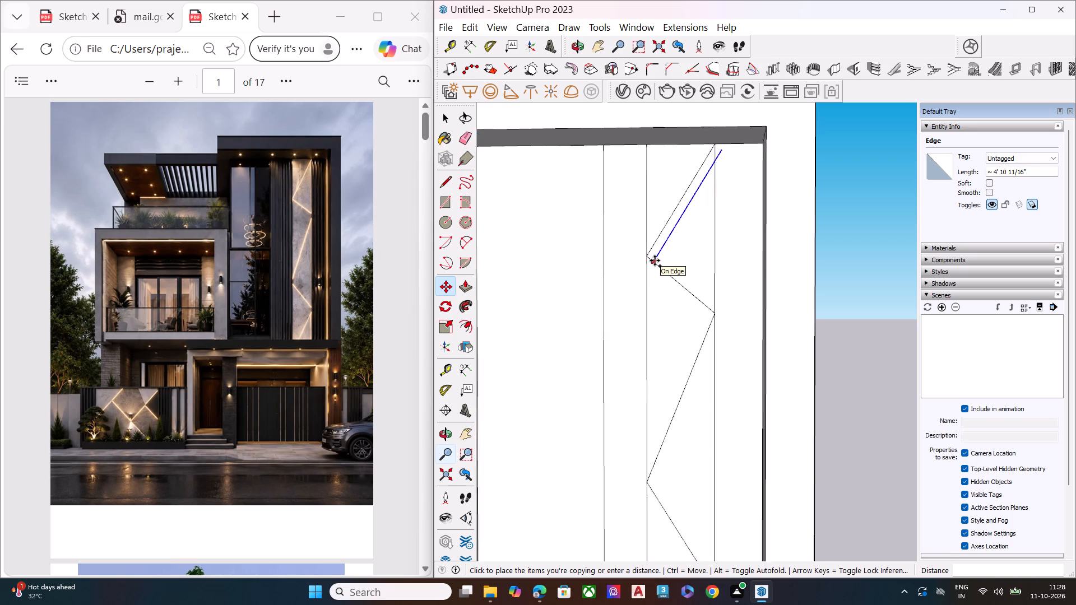
{"action": "scroll", "coordinate": [655, 260], "scroll_direction": "up", "scroll_amount": 6}
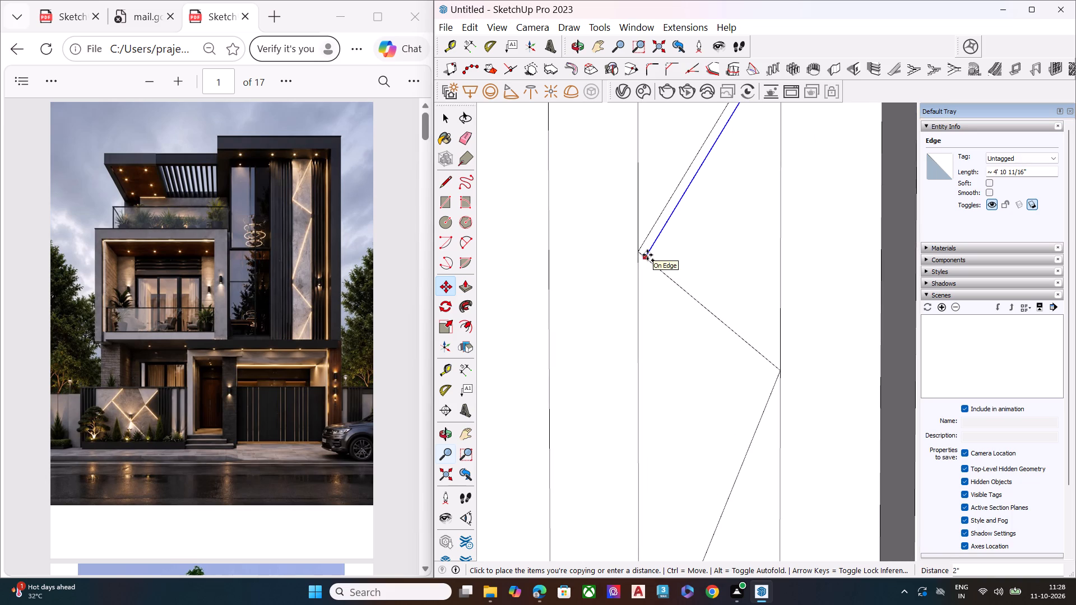
{"action": "left_click", "coordinate": [647, 255]}
{"action": "key", "text": "space"}
Copy the second zigzag line from the top about 2" up along the copied topmost line.
{"action": "scroll", "coordinate": [637, 274], "scroll_direction": "down", "scroll_amount": 4}
{"action": "scroll", "coordinate": [636, 276], "scroll_direction": "up", "scroll_amount": 1}
{"action": "scroll", "coordinate": [636, 276], "scroll_direction": "down", "scroll_amount": 3}
{"action": "left_click", "coordinate": [668, 284]}
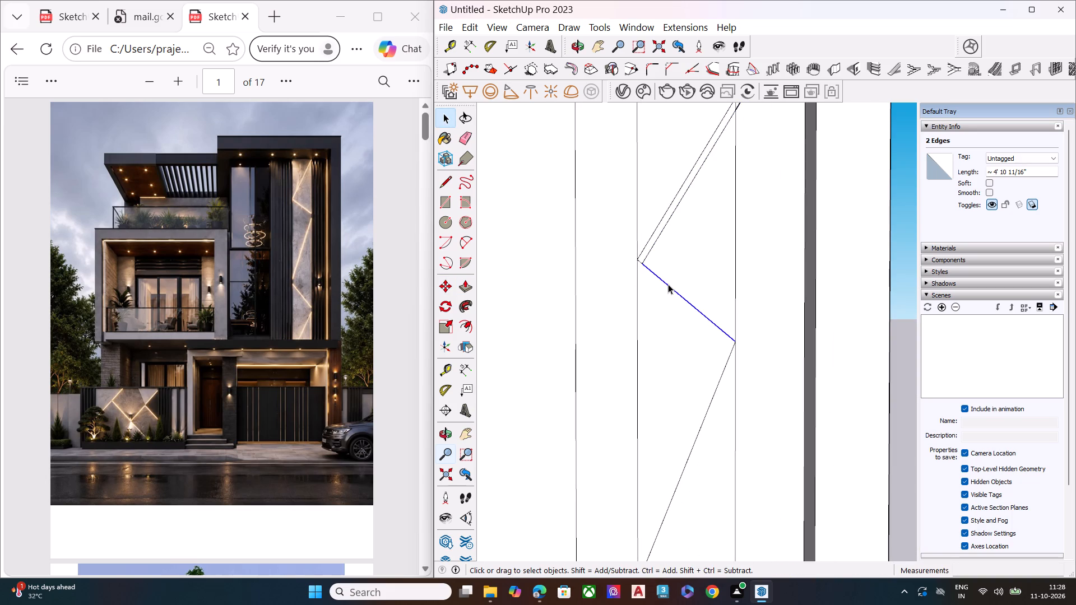
{"action": "key", "text": "m"}
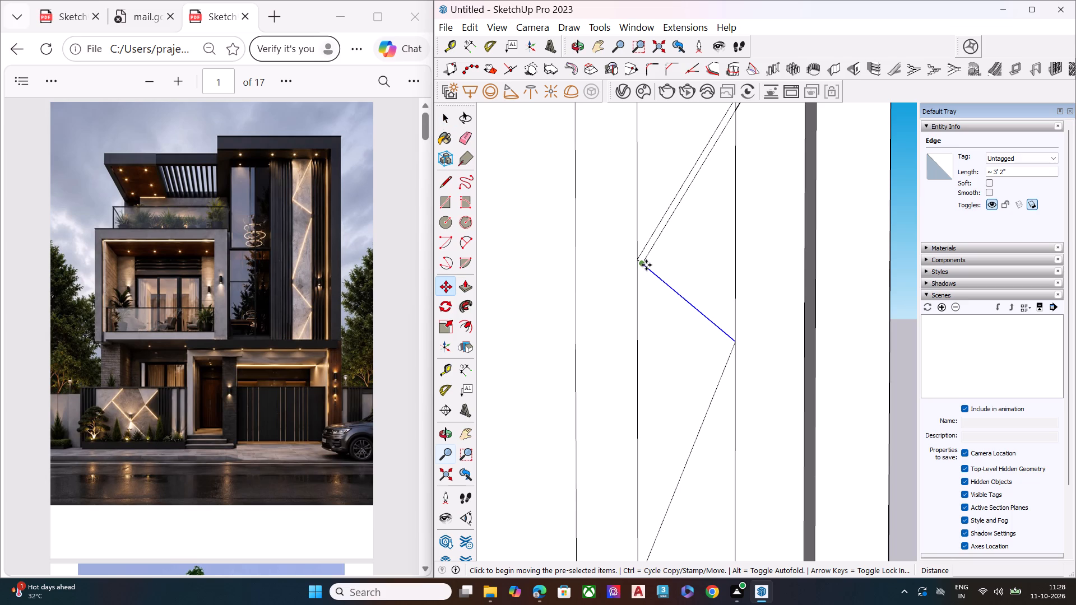
{"action": "left_click", "coordinate": [646, 265]}
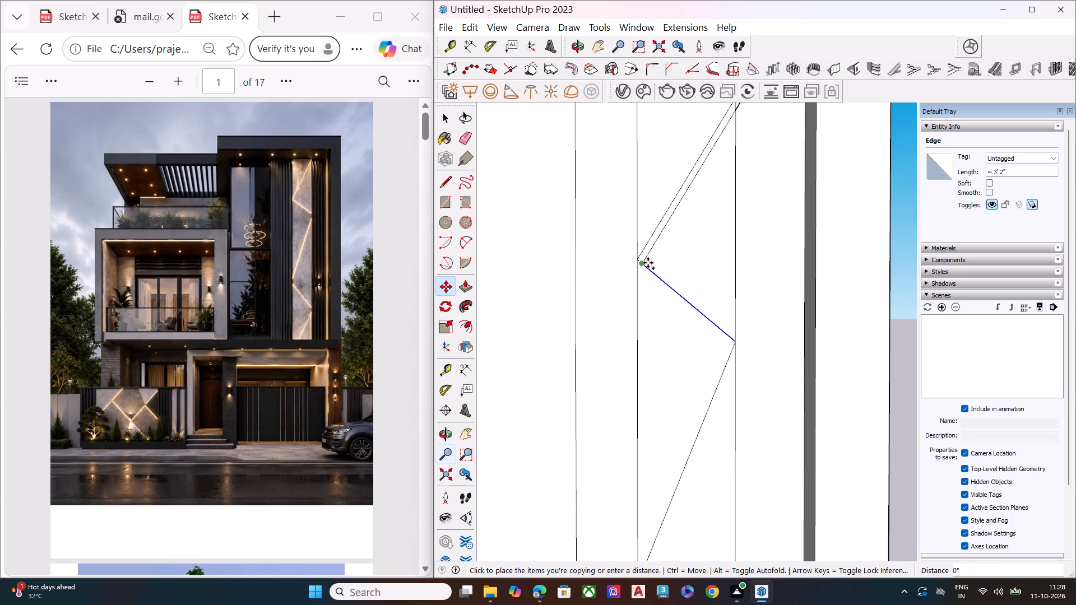
{"action": "scroll", "coordinate": [648, 263], "scroll_direction": "up", "scroll_amount": 8}
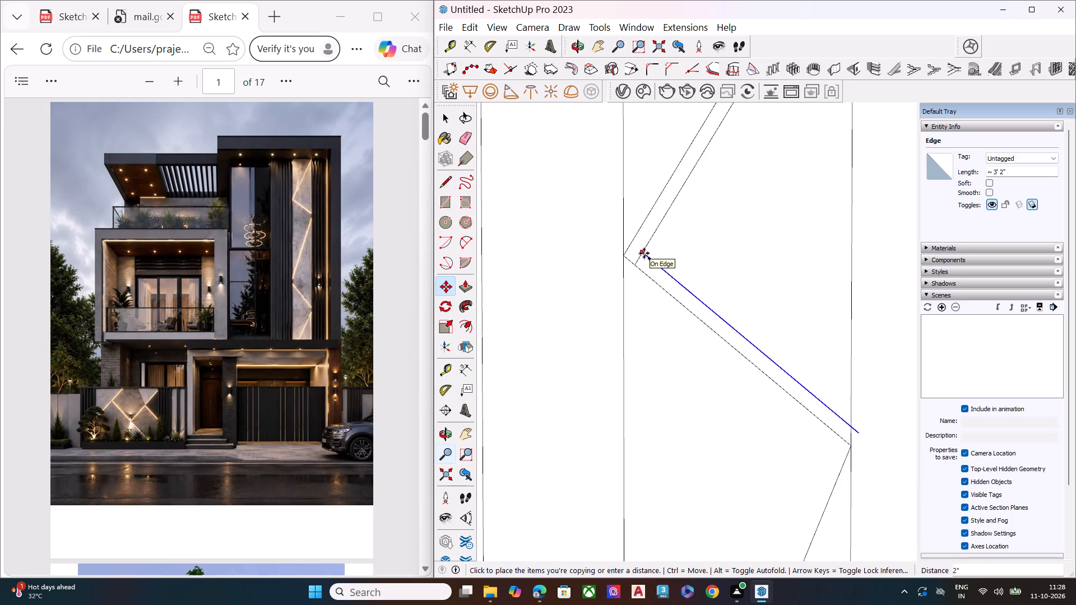
{"action": "left_click", "coordinate": [644, 253]}
{"action": "key", "text": "space"}
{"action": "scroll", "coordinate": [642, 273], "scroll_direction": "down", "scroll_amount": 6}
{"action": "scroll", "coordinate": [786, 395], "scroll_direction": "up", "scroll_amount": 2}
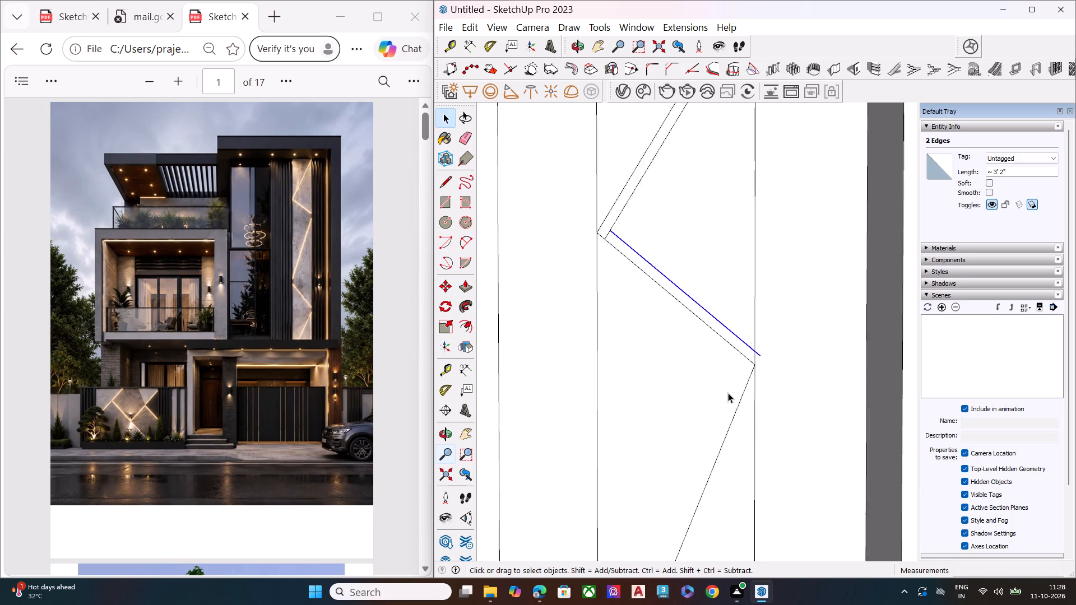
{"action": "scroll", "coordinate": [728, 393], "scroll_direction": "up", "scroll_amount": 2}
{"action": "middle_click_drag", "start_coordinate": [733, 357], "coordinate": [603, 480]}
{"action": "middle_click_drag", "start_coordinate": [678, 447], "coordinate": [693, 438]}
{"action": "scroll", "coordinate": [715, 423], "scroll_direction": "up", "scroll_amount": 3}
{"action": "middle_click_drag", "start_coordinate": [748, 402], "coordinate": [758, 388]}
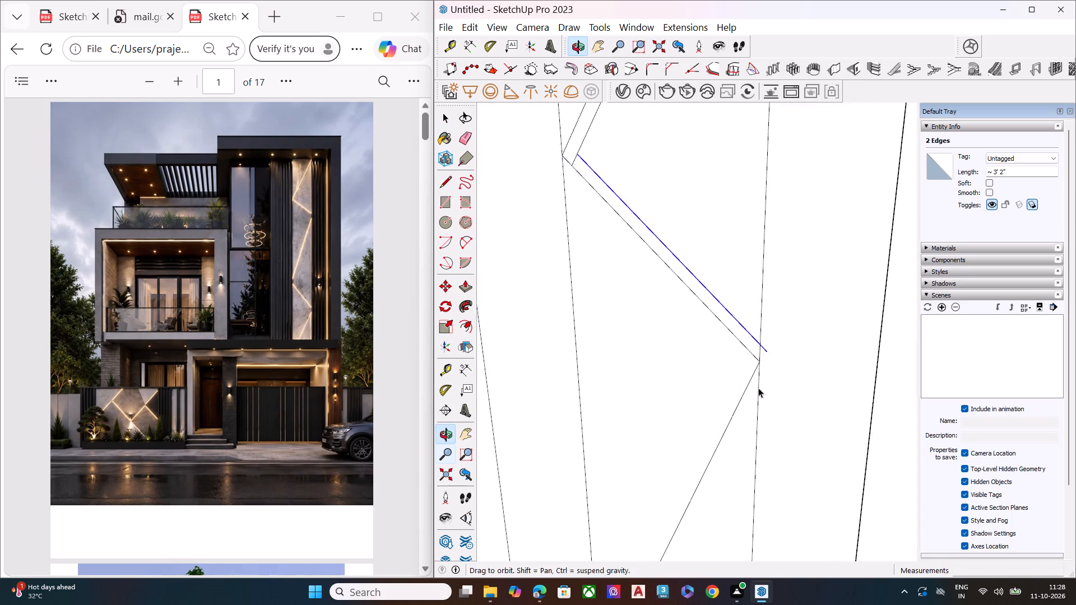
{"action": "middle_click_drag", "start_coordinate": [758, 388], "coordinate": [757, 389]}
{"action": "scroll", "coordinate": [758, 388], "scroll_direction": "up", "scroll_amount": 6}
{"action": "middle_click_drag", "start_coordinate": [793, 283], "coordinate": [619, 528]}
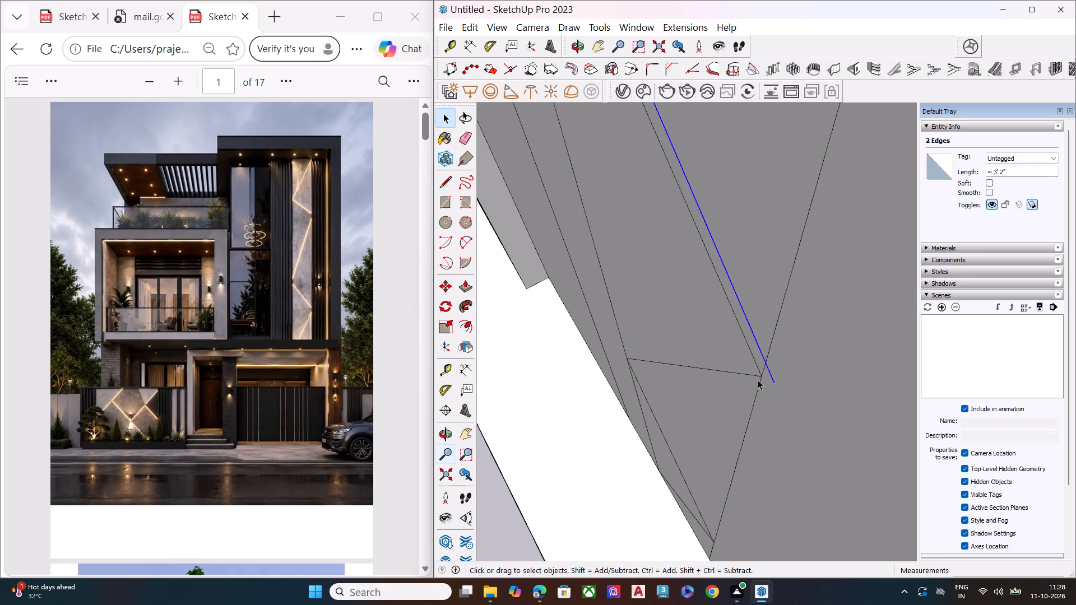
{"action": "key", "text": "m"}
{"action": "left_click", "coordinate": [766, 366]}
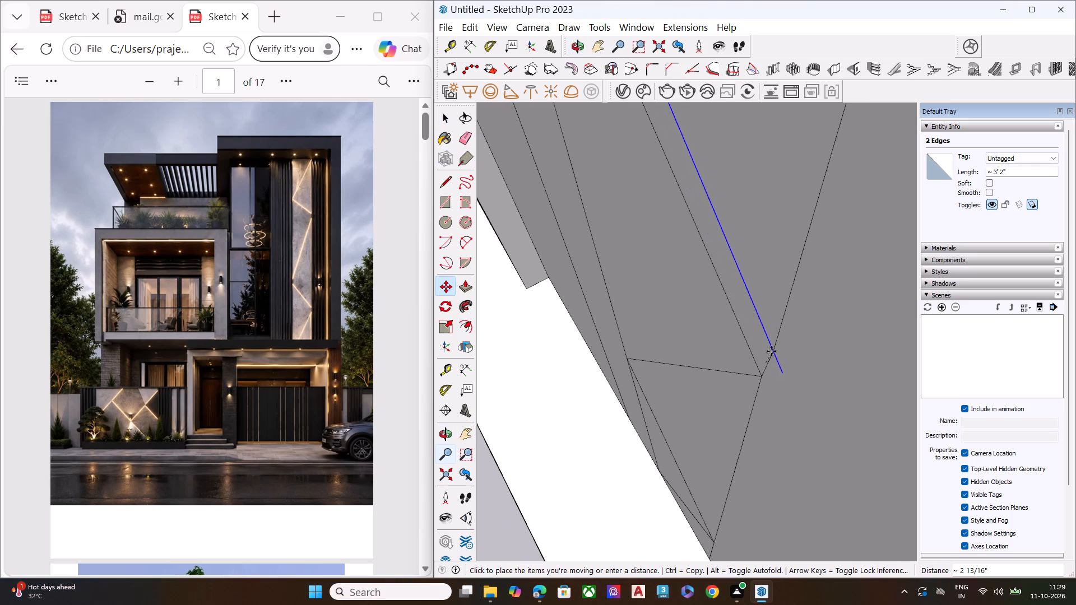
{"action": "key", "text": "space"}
Examine the copied zigzag lines, especially the end that crosses the panel's edge, and the rest of the zigzag below.
{"action": "middle_click_drag", "start_coordinate": [706, 376], "coordinate": [1020, 278]}
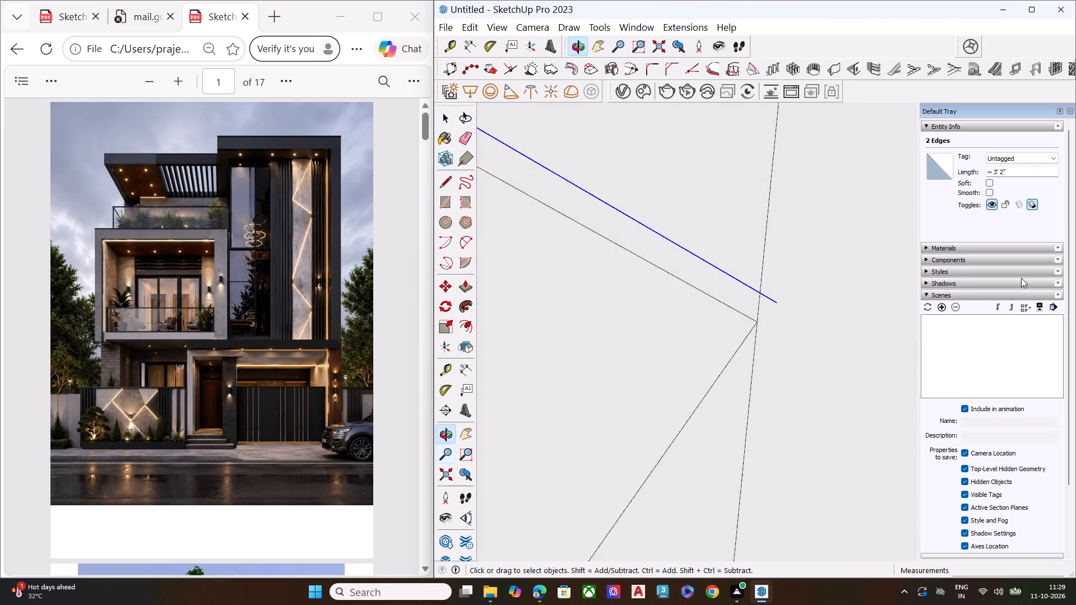
{"action": "scroll", "coordinate": [753, 288], "scroll_direction": "down", "scroll_amount": 3}
{"action": "scroll", "coordinate": [755, 291], "scroll_direction": "up", "scroll_amount": 1}
{"action": "scroll", "coordinate": [759, 293], "scroll_direction": "down", "scroll_amount": 5}
{"action": "scroll", "coordinate": [787, 305], "scroll_direction": "up", "scroll_amount": 1}
{"action": "scroll", "coordinate": [767, 313], "scroll_direction": "down", "scroll_amount": 1}
{"action": "scroll", "coordinate": [767, 314], "scroll_direction": "up", "scroll_amount": 1}
{"action": "scroll", "coordinate": [767, 315], "scroll_direction": "down", "scroll_amount": 4}
{"action": "scroll", "coordinate": [767, 318], "scroll_direction": "up", "scroll_amount": 1}
{"action": "scroll", "coordinate": [767, 318], "scroll_direction": "down", "scroll_amount": 11}
{"action": "scroll", "coordinate": [715, 297], "scroll_direction": "down", "scroll_amount": 3}
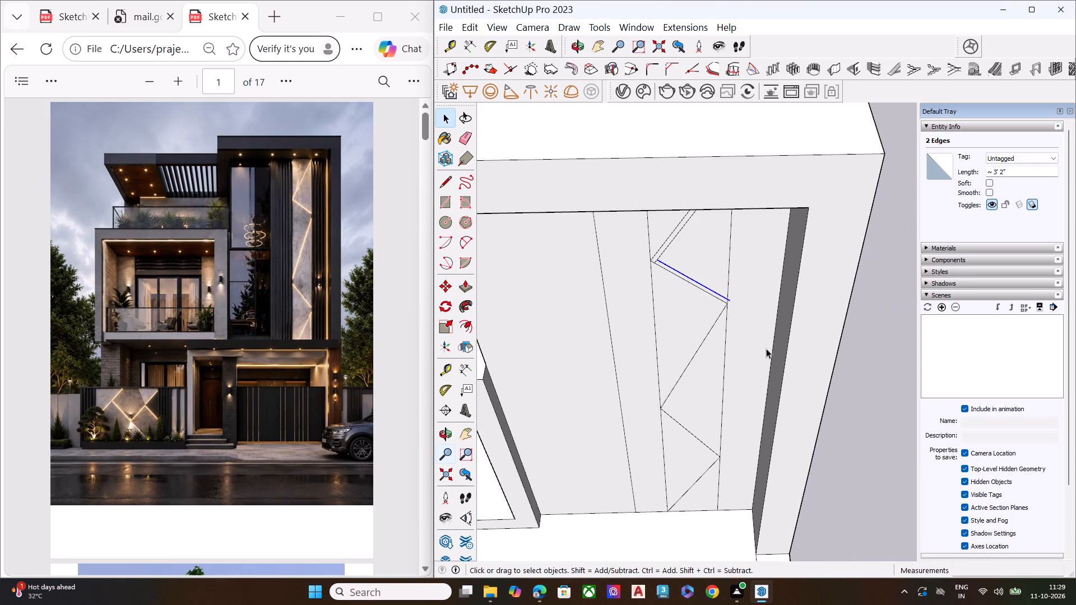
{"action": "scroll", "coordinate": [750, 347], "scroll_direction": "down", "scroll_amount": 1}
{"action": "middle_click_drag", "start_coordinate": [743, 343], "coordinate": [731, 234]}
{"action": "key", "text": "space"}
{"action": "left_click", "coordinate": [880, 276]}
{"action": "scroll", "coordinate": [691, 230], "scroll_direction": "up", "scroll_amount": 2}
{"action": "scroll", "coordinate": [690, 230], "scroll_direction": "down", "scroll_amount": 1}
{"action": "scroll", "coordinate": [690, 230], "scroll_direction": "up", "scroll_amount": 5}
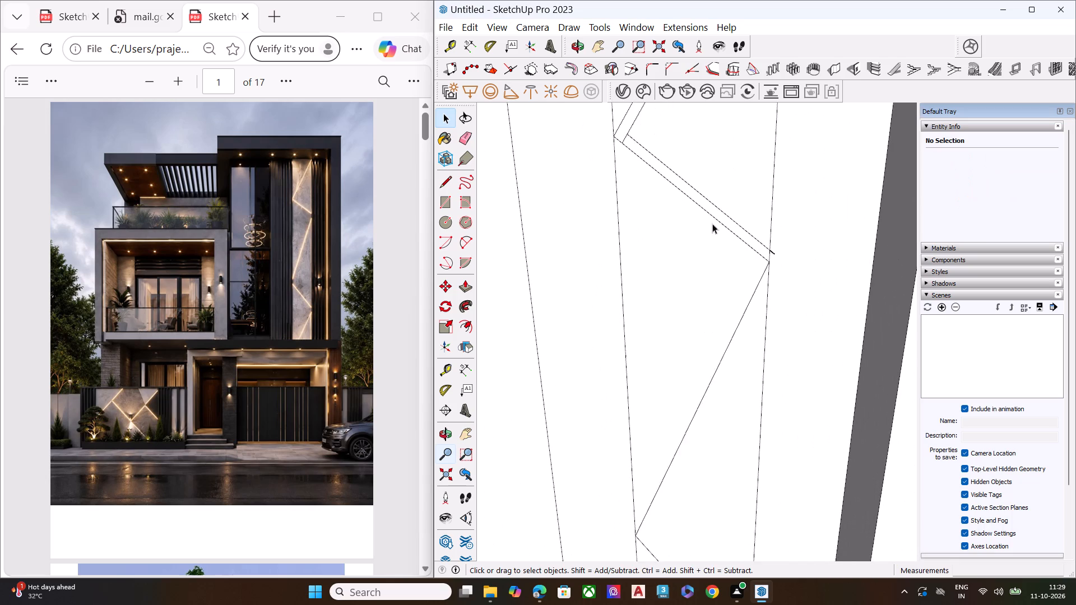
{"action": "scroll", "coordinate": [712, 224], "scroll_direction": "up", "scroll_amount": 6}
{"action": "middle_click_drag", "start_coordinate": [738, 218], "coordinate": [860, 210]}
{"action": "scroll", "coordinate": [759, 249], "scroll_direction": "up", "scroll_amount": 5}
{"action": "scroll", "coordinate": [749, 253], "scroll_direction": "down", "scroll_amount": 1}
{"action": "scroll", "coordinate": [749, 253], "scroll_direction": "up", "scroll_amount": 9}
{"action": "scroll", "coordinate": [739, 275], "scroll_direction": "down", "scroll_amount": 1}
{"action": "scroll", "coordinate": [738, 275], "scroll_direction": "up", "scroll_amount": 1}
{"action": "scroll", "coordinate": [738, 275], "scroll_direction": "down", "scroll_amount": 1}
{"action": "scroll", "coordinate": [738, 275], "scroll_direction": "up", "scroll_amount": 4}
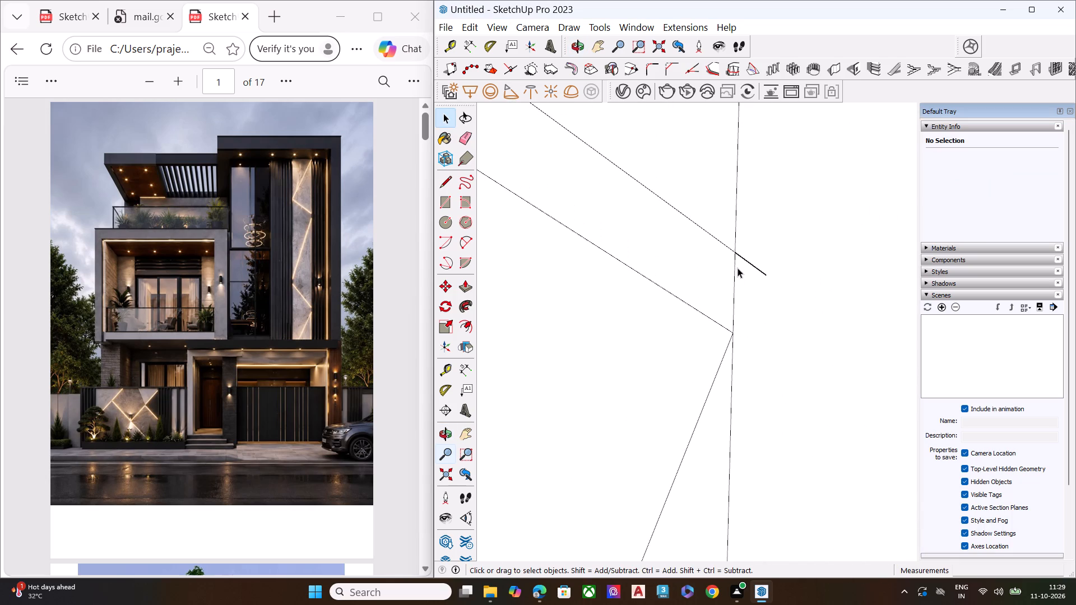
{"action": "scroll", "coordinate": [738, 268], "scroll_direction": "up", "scroll_amount": 4}
{"action": "scroll", "coordinate": [740, 266], "scroll_direction": "down", "scroll_amount": 3}
{"action": "scroll", "coordinate": [740, 266], "scroll_direction": "up", "scroll_amount": 7}
{"action": "middle_click_drag", "start_coordinate": [743, 259], "coordinate": [592, 272]}
{"action": "scroll", "coordinate": [683, 276], "scroll_direction": "down", "scroll_amount": 2}
{"action": "scroll", "coordinate": [683, 276], "scroll_direction": "up", "scroll_amount": 1}
{"action": "scroll", "coordinate": [683, 276], "scroll_direction": "down", "scroll_amount": 1}
{"action": "scroll", "coordinate": [683, 276], "scroll_direction": "up", "scroll_amount": 1}
{"action": "scroll", "coordinate": [683, 276], "scroll_direction": "down", "scroll_amount": 2}
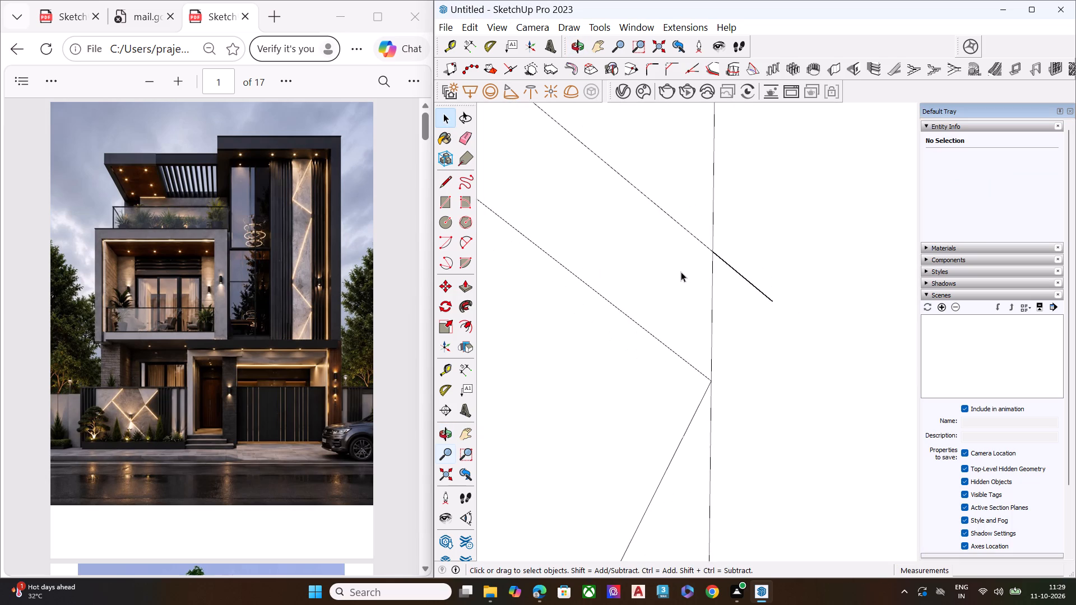
{"action": "scroll", "coordinate": [681, 272], "scroll_direction": "down", "scroll_amount": 3}
{"action": "scroll", "coordinate": [680, 271], "scroll_direction": "up", "scroll_amount": 1}
{"action": "scroll", "coordinate": [680, 271], "scroll_direction": "down", "scroll_amount": 7}
{"action": "scroll", "coordinate": [691, 268], "scroll_direction": "up", "scroll_amount": 1}
{"action": "scroll", "coordinate": [692, 268], "scroll_direction": "down", "scroll_amount": 4}
{"action": "scroll", "coordinate": [693, 269], "scroll_direction": "up", "scroll_amount": 1}
{"action": "scroll", "coordinate": [694, 269], "scroll_direction": "down", "scroll_amount": 20}
{"action": "scroll", "coordinate": [694, 269], "scroll_direction": "down", "scroll_amount": 8}
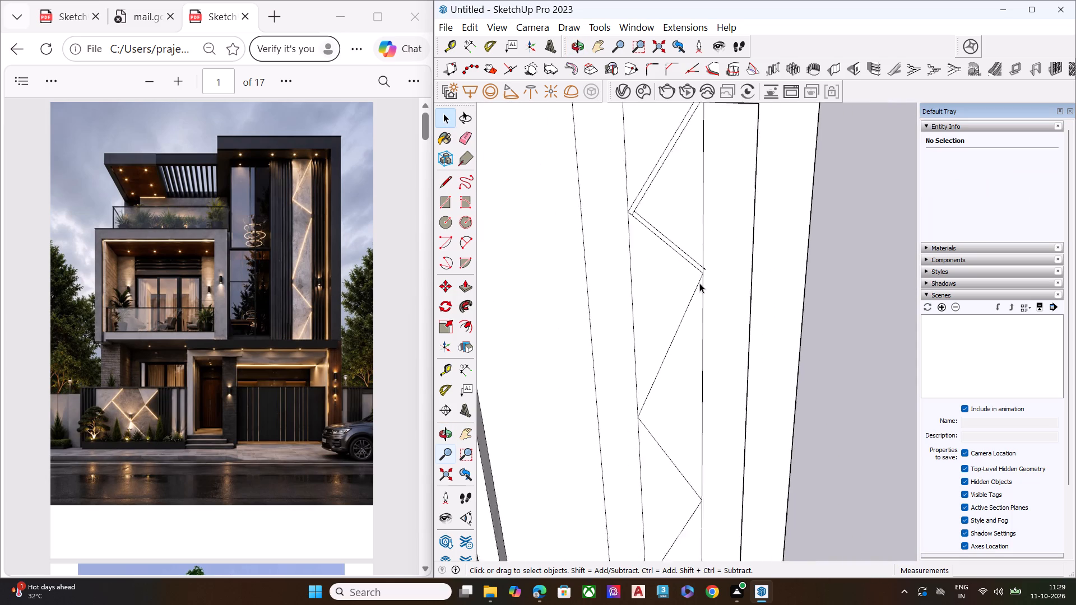
{"action": "scroll", "coordinate": [699, 283], "scroll_direction": "down", "scroll_amount": 1}
{"action": "middle_click_drag", "start_coordinate": [699, 302], "coordinate": [701, 277]}
{"action": "scroll", "coordinate": [703, 285], "scroll_direction": "up", "scroll_amount": 5}
{"action": "scroll", "coordinate": [712, 264], "scroll_direction": "down", "scroll_amount": 6}
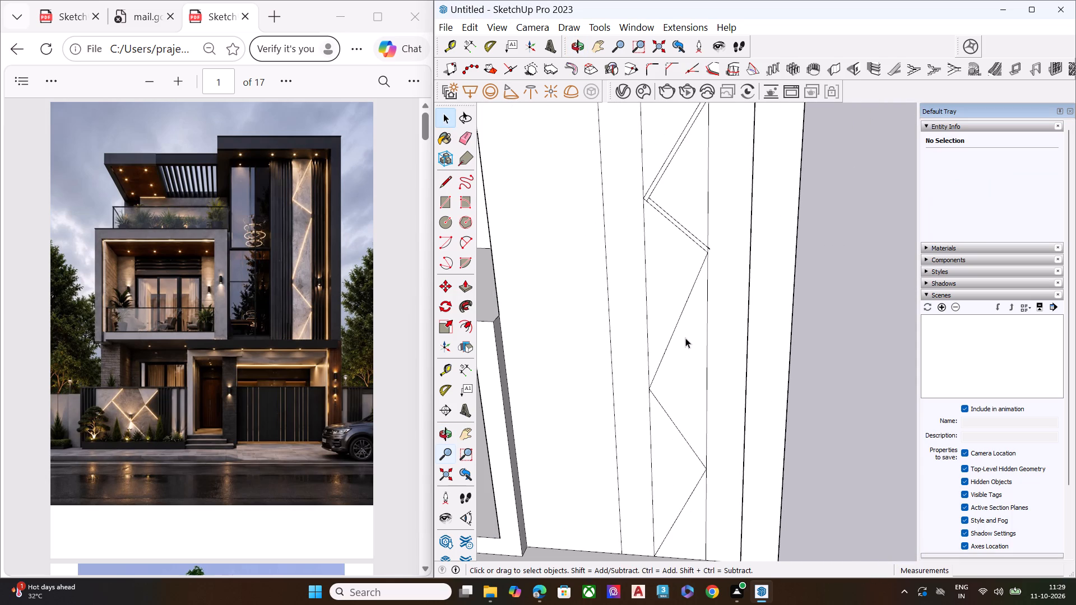
Copy the middle zigzag line about 2 3/16" sideways from its upper endpoint.
{"action": "key", "text": "space"}
{"action": "left_click", "coordinate": [682, 309]}
{"action": "key", "text": "m"}
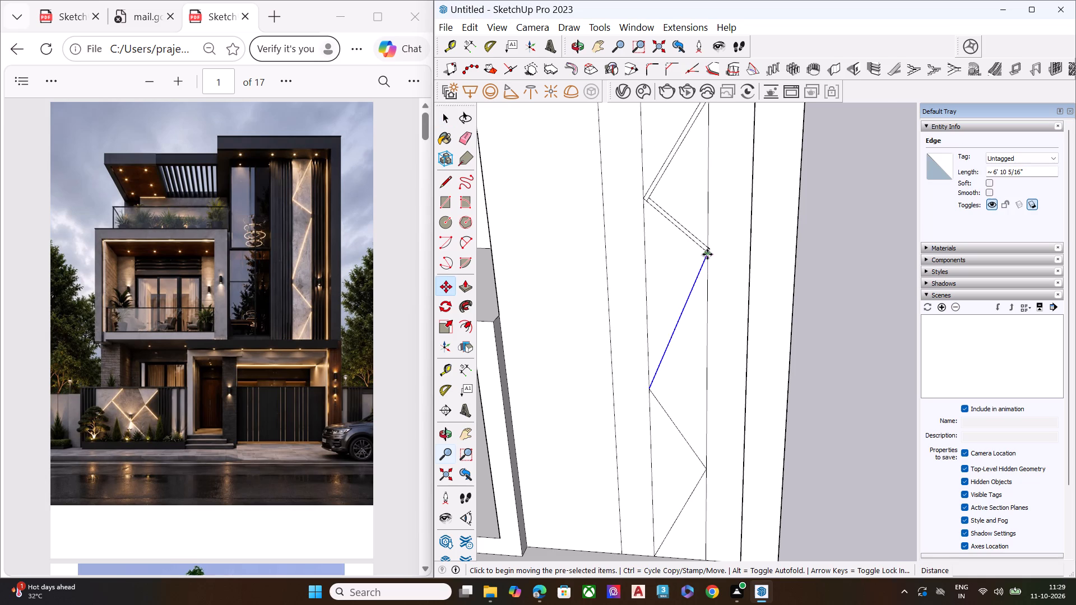
{"action": "scroll", "coordinate": [707, 253], "scroll_direction": "up", "scroll_amount": 1}
{"action": "scroll", "coordinate": [707, 253], "scroll_direction": "down", "scroll_amount": 1}
{"action": "scroll", "coordinate": [707, 253], "scroll_direction": "up", "scroll_amount": 5}
{"action": "left_click", "coordinate": [708, 253]}
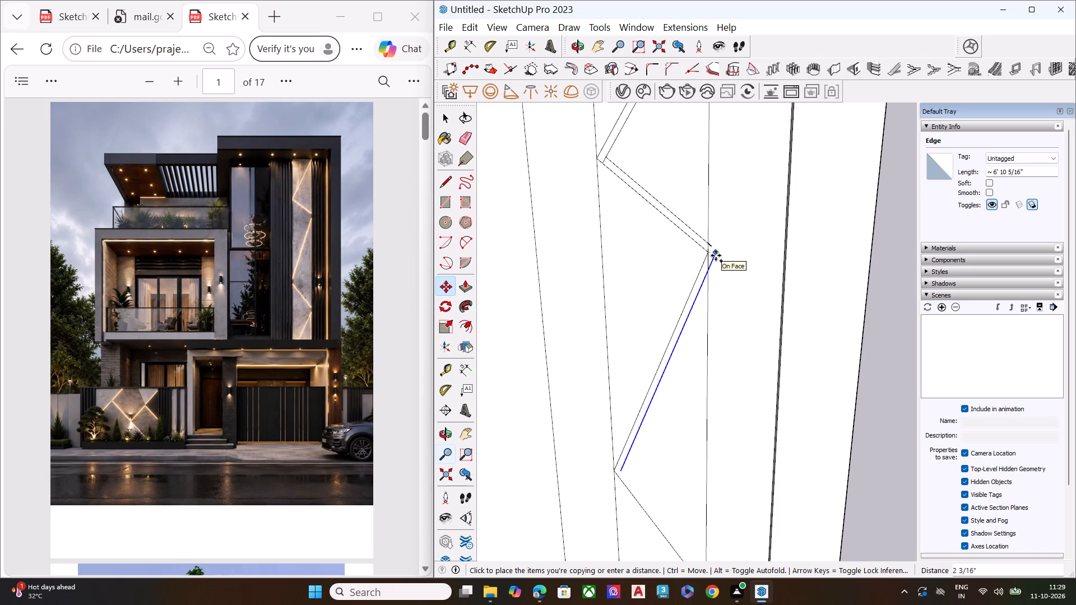
{"action": "left_click", "coordinate": [716, 255]}
Copy the second-lowest zigzag line 2" upward along the middle zigzag line.
{"action": "scroll", "coordinate": [643, 252], "scroll_direction": "down", "scroll_amount": 5}
{"action": "scroll", "coordinate": [654, 248], "scroll_direction": "up", "scroll_amount": 1}
{"action": "scroll", "coordinate": [662, 250], "scroll_direction": "down", "scroll_amount": 1}
{"action": "scroll", "coordinate": [653, 421], "scroll_direction": "up", "scroll_amount": 7}
{"action": "left_click", "coordinate": [634, 430]}
{"action": "key", "text": "space"}
{"action": "left_click", "coordinate": [635, 430]}
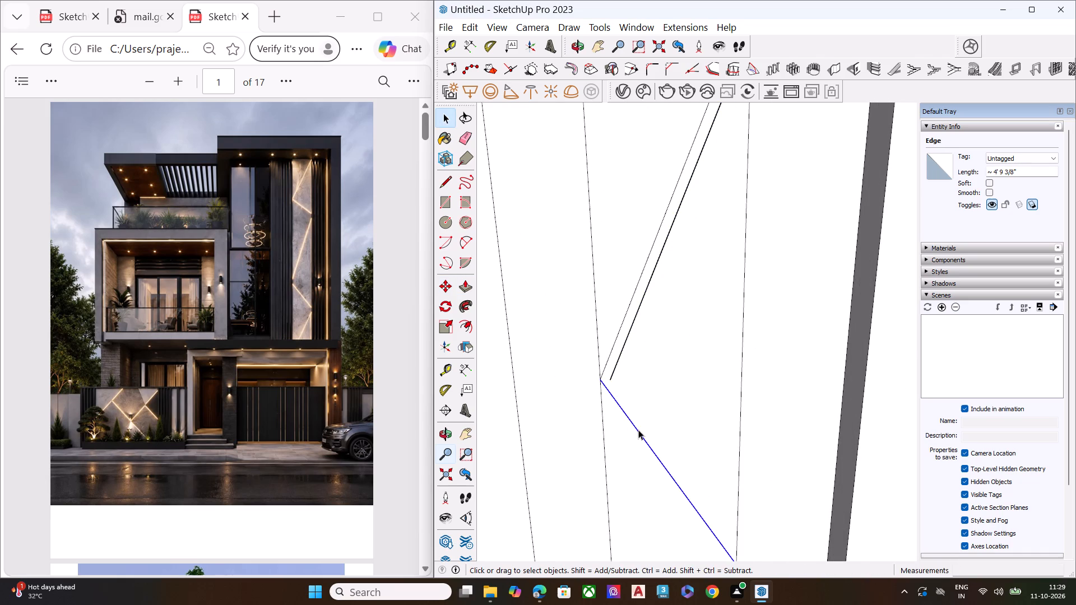
{"action": "key", "text": "m"}
{"action": "left_click", "coordinate": [601, 383]}
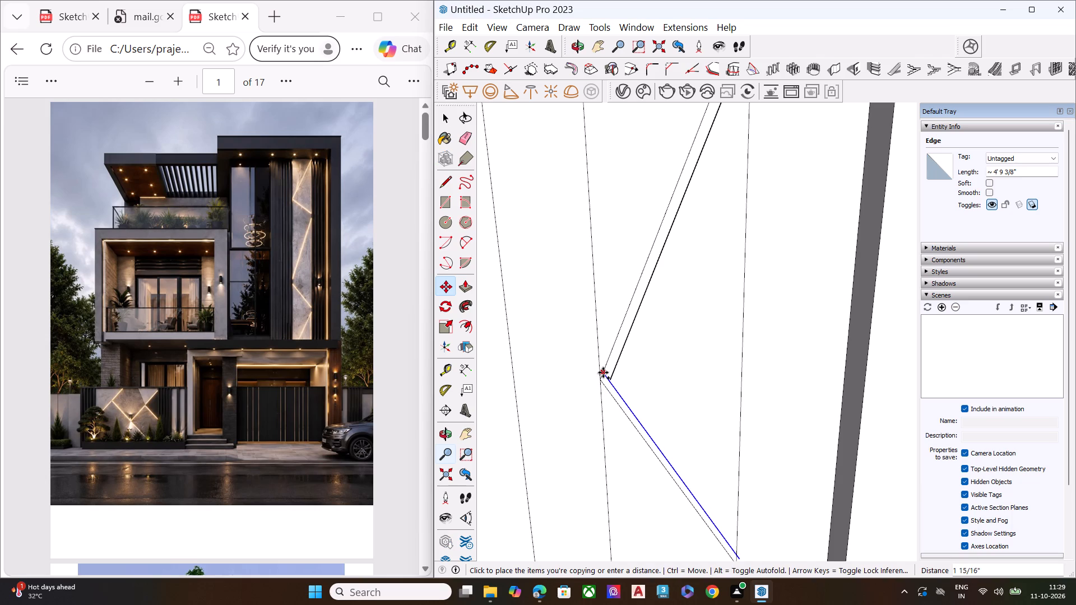
{"action": "type", "text": "2\""}
{"action": "key", "text": "Return"}
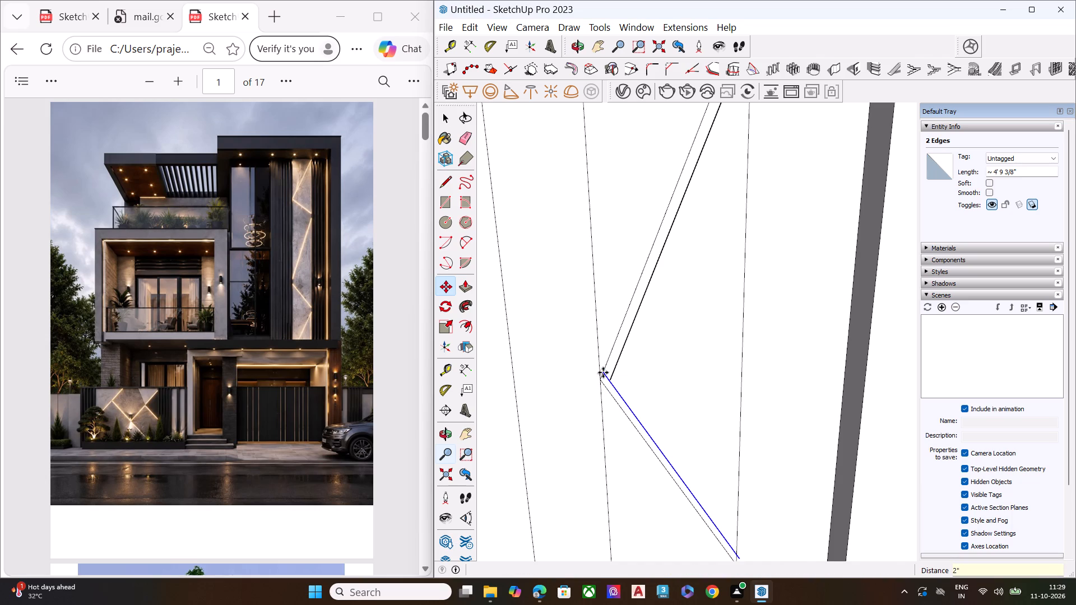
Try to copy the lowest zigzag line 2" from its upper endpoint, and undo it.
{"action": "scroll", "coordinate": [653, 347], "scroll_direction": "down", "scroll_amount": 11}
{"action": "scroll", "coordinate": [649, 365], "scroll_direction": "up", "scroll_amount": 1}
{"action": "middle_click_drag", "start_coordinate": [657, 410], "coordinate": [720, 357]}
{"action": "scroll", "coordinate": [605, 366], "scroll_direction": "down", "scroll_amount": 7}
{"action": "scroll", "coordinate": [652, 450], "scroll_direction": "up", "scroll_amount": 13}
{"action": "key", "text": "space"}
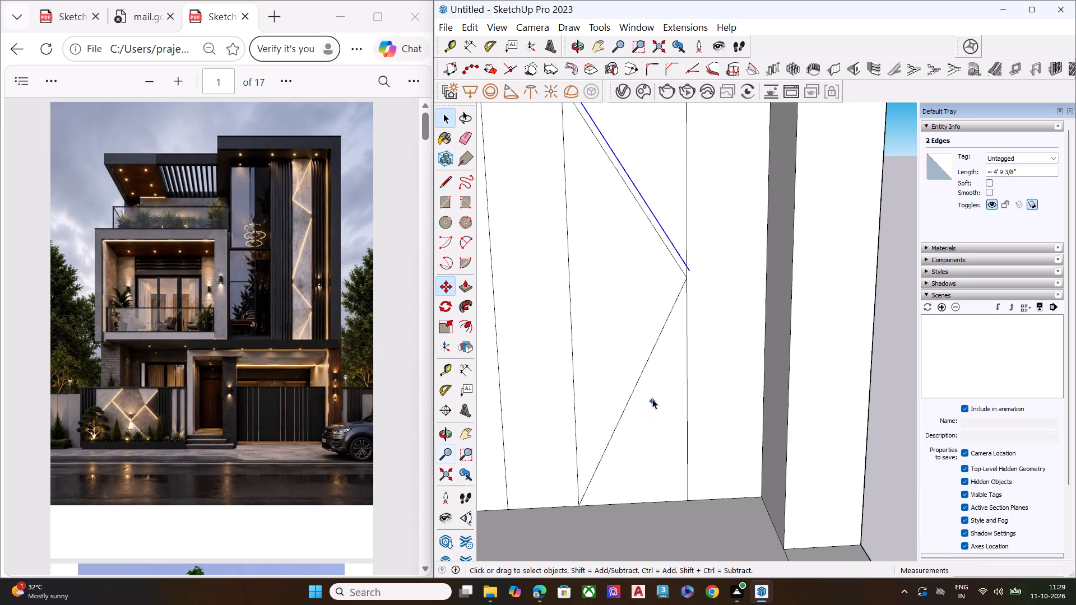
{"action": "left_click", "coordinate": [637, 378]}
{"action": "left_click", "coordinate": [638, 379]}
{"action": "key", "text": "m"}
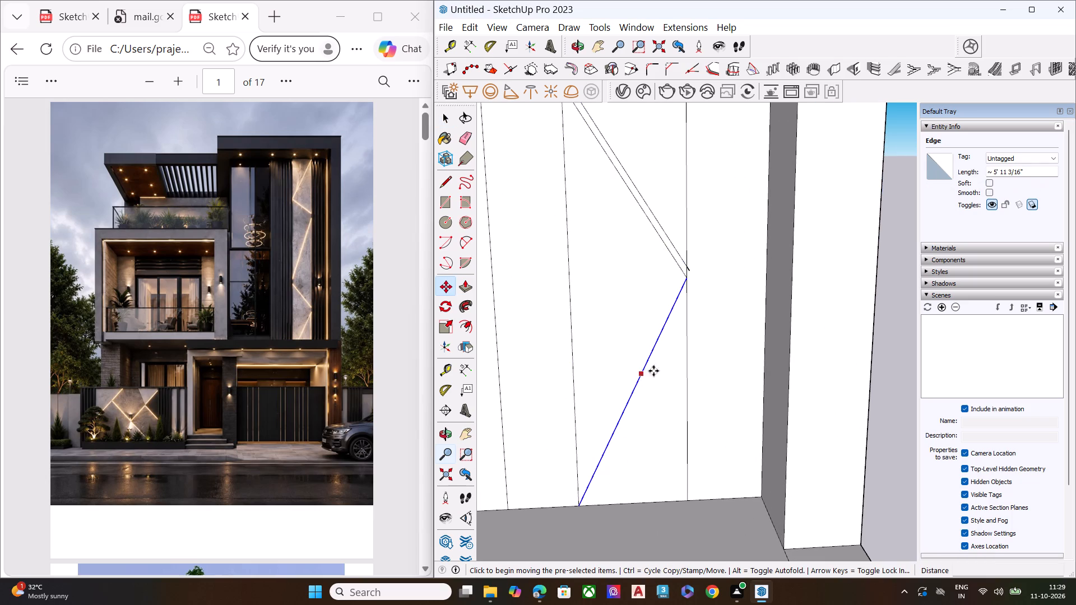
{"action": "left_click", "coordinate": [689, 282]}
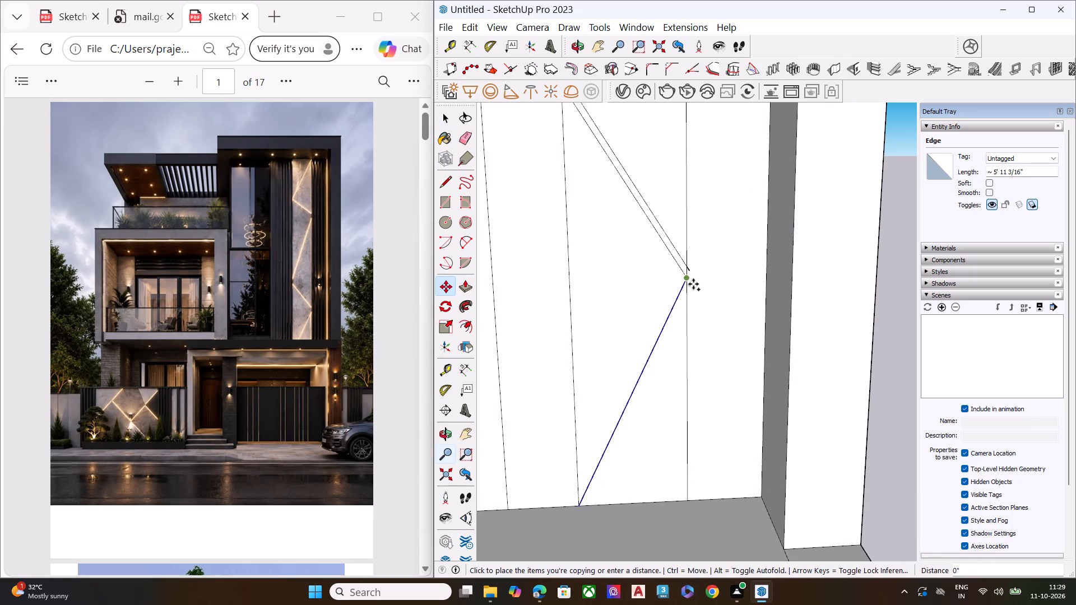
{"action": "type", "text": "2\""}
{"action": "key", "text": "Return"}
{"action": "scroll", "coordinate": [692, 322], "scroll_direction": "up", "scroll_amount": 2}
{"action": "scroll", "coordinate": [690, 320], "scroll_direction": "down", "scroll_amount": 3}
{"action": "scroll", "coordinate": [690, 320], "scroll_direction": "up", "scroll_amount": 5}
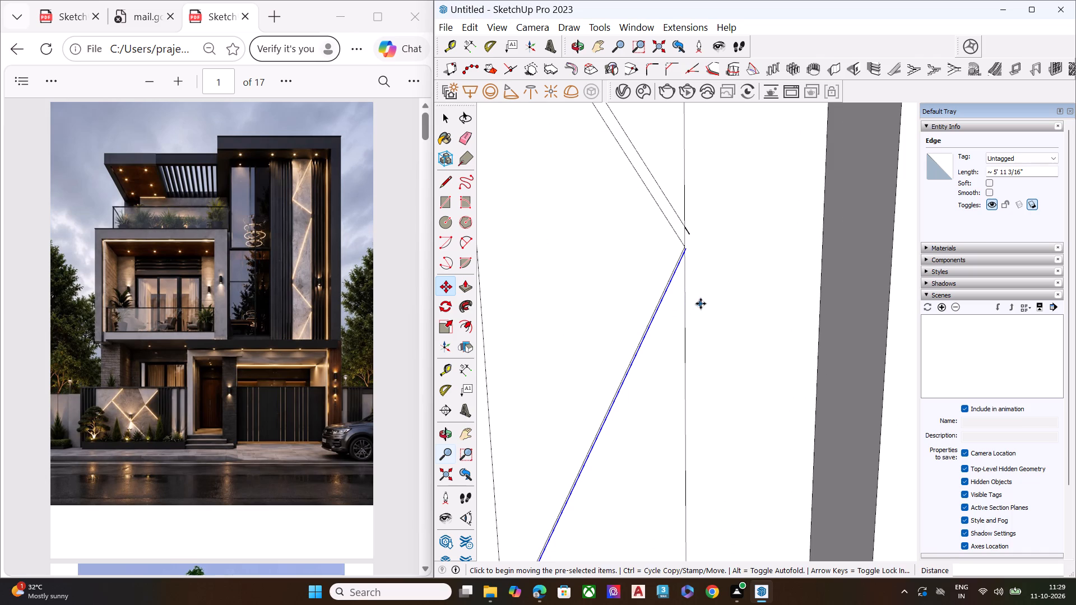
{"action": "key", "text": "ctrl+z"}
Copy the lowest zigzag line 2" sideways from its upper endpoint, toward the panel's outer edge.
{"action": "left_click", "coordinate": [683, 249]}
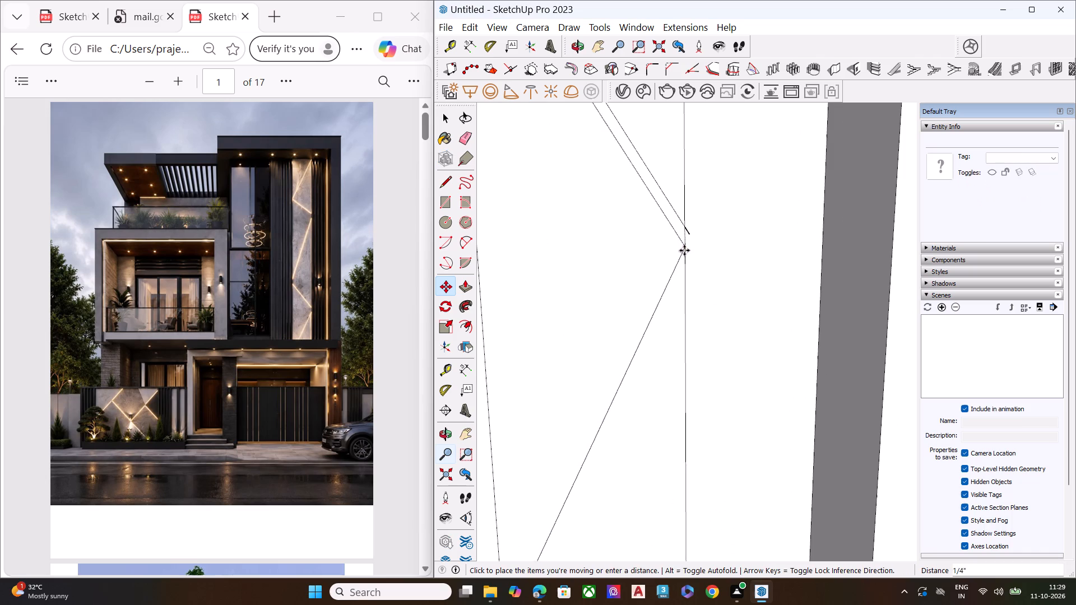
{"action": "key", "text": "space"}
{"action": "left_click", "coordinate": [676, 254]}
{"action": "left_click", "coordinate": [679, 259]}
{"action": "key", "text": "m"}
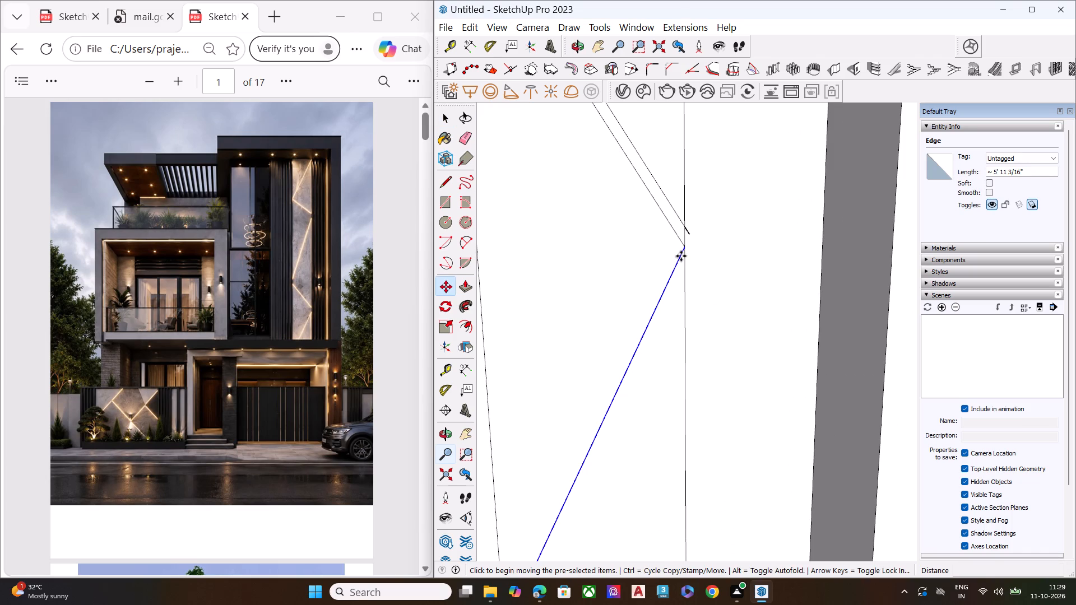
{"action": "left_click", "coordinate": [681, 256]}
{"action": "key", "text": "space"}
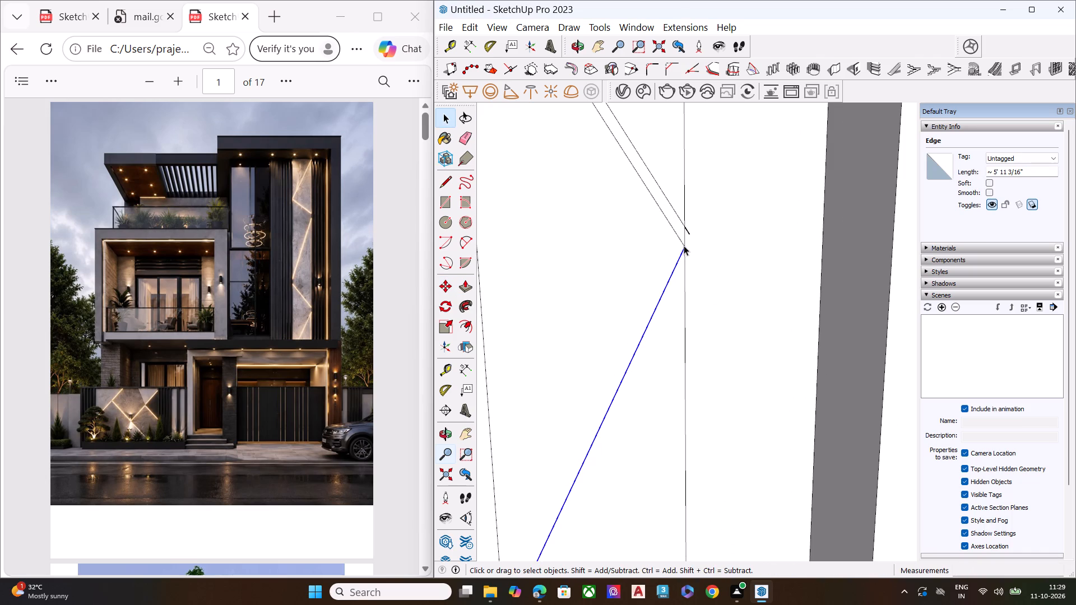
{"action": "key", "text": "m"}
{"action": "left_click", "coordinate": [685, 249]}
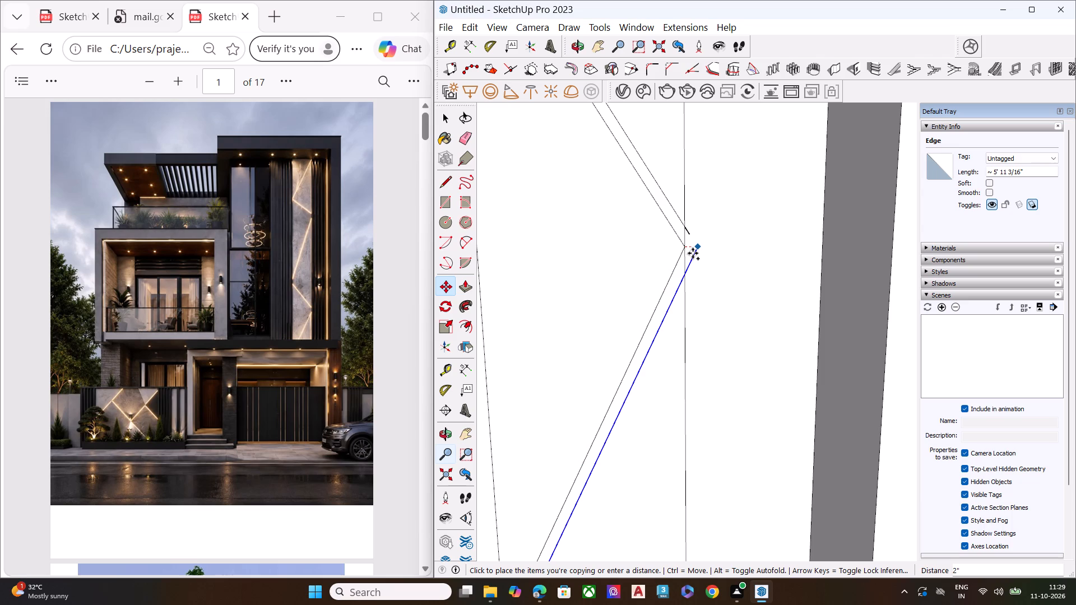
{"action": "left_click", "coordinate": [692, 253]}
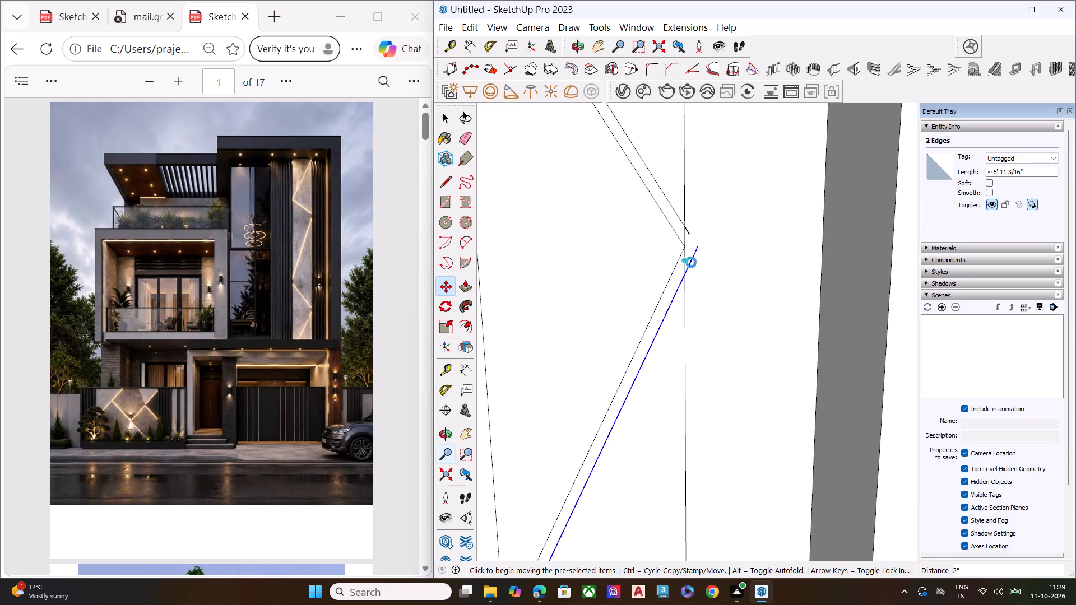
Erase the copied line ends that overshoot the panel's edge at the lowest zigzag bend.
{"action": "scroll", "coordinate": [696, 256], "scroll_direction": "up", "scroll_amount": 7}
{"action": "key", "text": "e"}
{"action": "left_click", "coordinate": [691, 263]}
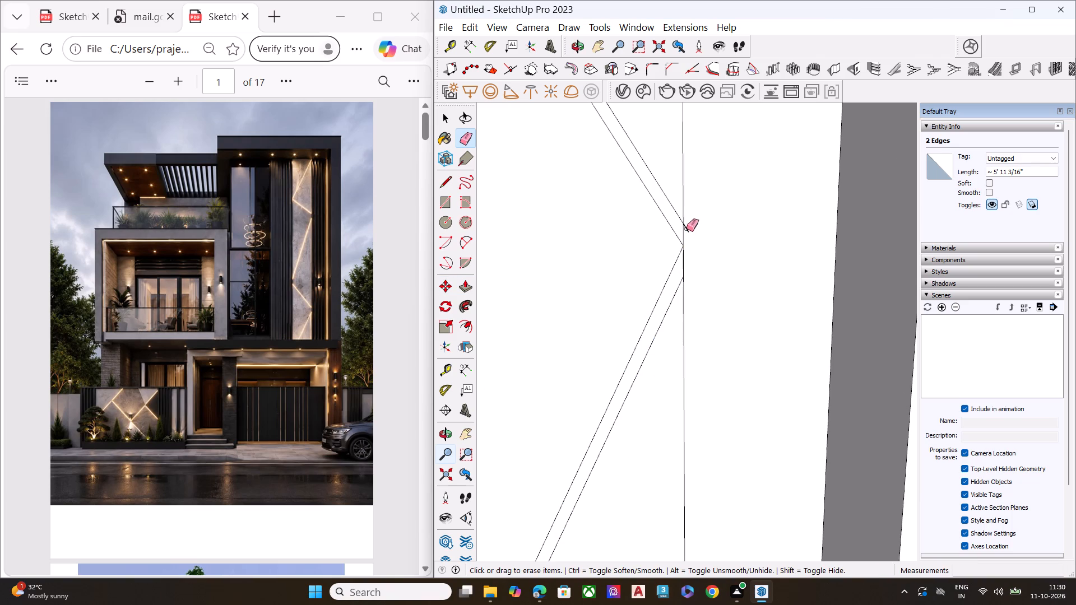
{"action": "left_click", "coordinate": [688, 228]}
{"action": "scroll", "coordinate": [638, 345], "scroll_direction": "down", "scroll_amount": 8}
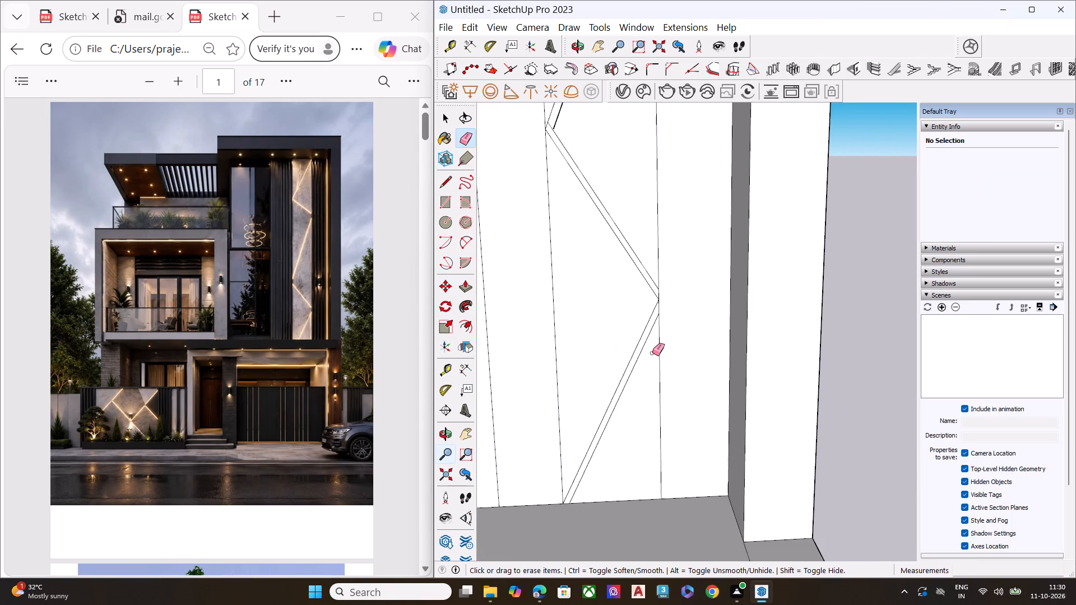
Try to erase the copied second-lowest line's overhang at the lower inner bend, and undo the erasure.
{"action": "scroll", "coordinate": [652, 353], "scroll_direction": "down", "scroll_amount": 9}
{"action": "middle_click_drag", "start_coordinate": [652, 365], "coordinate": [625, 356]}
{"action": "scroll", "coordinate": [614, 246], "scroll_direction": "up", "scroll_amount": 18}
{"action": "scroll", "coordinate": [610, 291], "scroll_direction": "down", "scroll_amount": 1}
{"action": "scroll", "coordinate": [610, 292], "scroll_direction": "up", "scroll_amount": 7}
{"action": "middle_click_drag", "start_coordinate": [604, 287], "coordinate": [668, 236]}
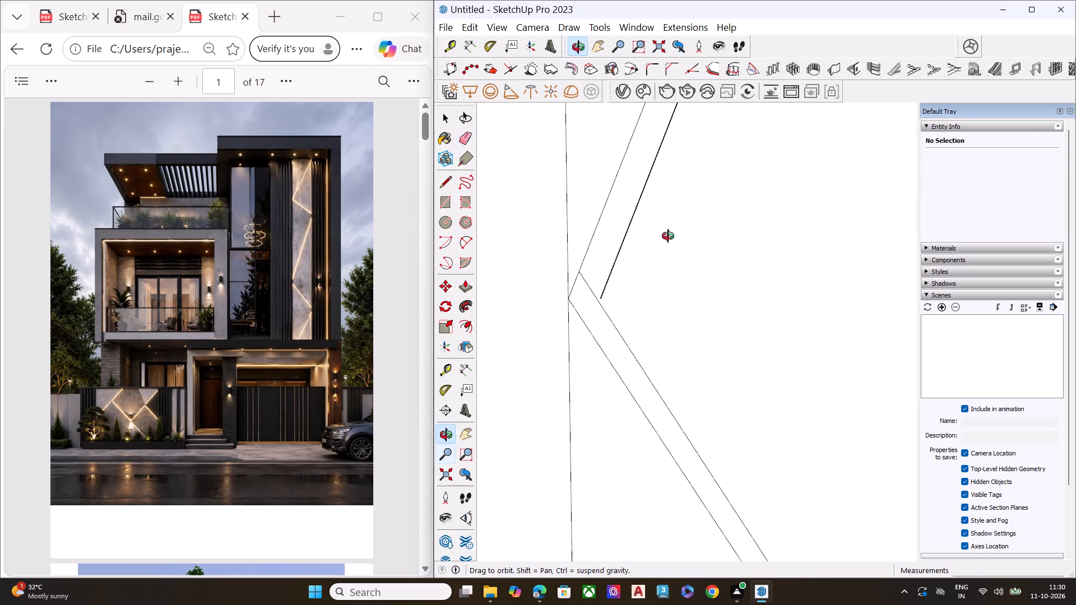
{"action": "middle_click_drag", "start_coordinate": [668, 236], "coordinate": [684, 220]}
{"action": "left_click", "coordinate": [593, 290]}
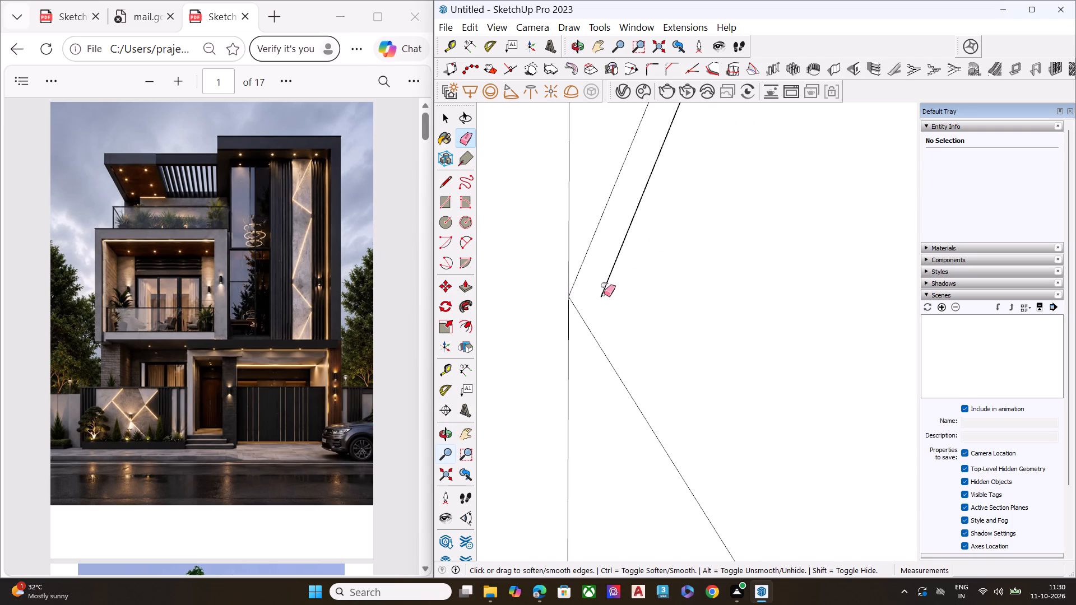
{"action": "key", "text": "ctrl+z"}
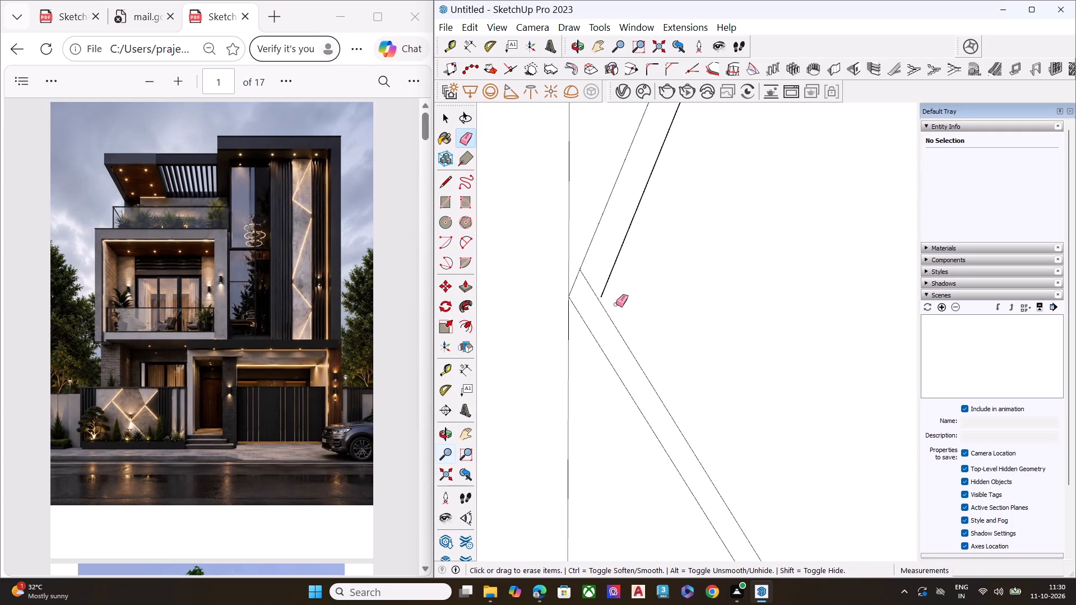
Move the copied middle zigzag line about 1/4" so its lower end meets the copied second-lowest line.
{"action": "key", "text": "space"}
{"action": "left_click", "coordinate": [606, 282]}
{"action": "scroll", "coordinate": [613, 349], "scroll_direction": "down", "scroll_amount": 1}
{"action": "scroll", "coordinate": [614, 352], "scroll_direction": "up", "scroll_amount": 1}
{"action": "scroll", "coordinate": [617, 362], "scroll_direction": "down", "scroll_amount": 6}
{"action": "middle_click_drag", "start_coordinate": [607, 377], "coordinate": [770, 413]}
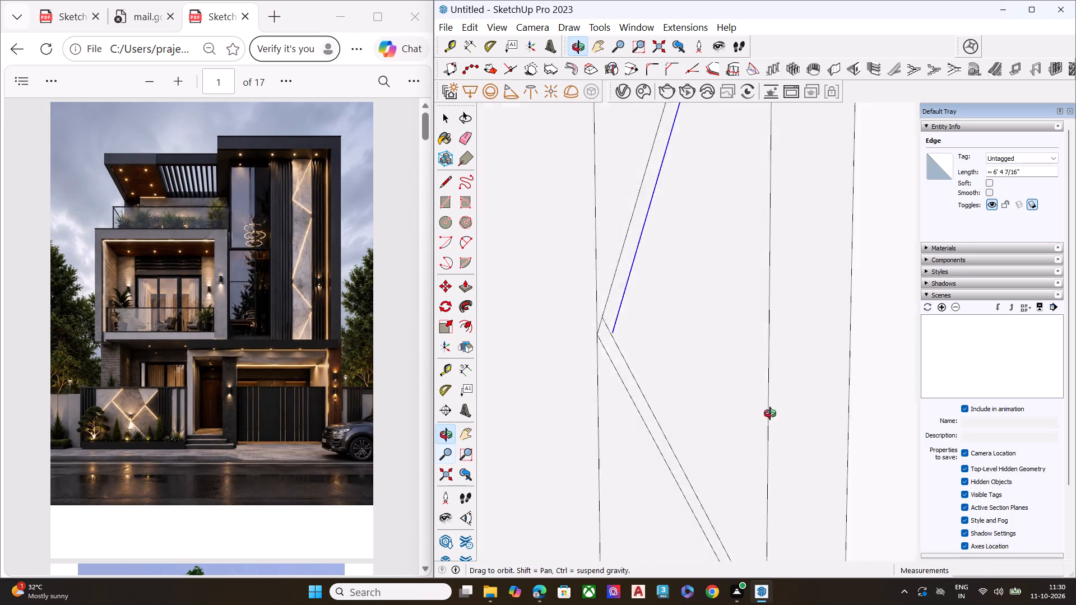
{"action": "middle_click_drag", "start_coordinate": [770, 413], "coordinate": [558, 462]}
{"action": "scroll", "coordinate": [618, 313], "scroll_direction": "up", "scroll_amount": 8}
{"action": "key", "text": "m"}
{"action": "left_click", "coordinate": [601, 340]}
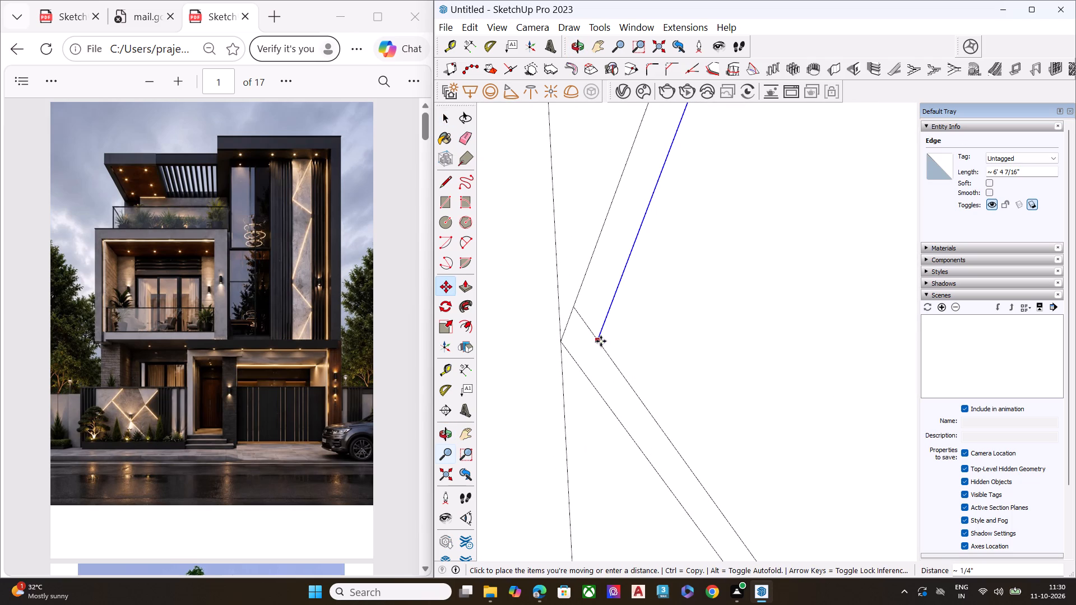
{"action": "left_click", "coordinate": [598, 344]}
{"action": "key", "text": "space"}
Erase the stub of the copied second-lowest line between the two middle zigzag lines.
{"action": "middle_click_drag", "start_coordinate": [601, 352], "coordinate": [467, 391]}
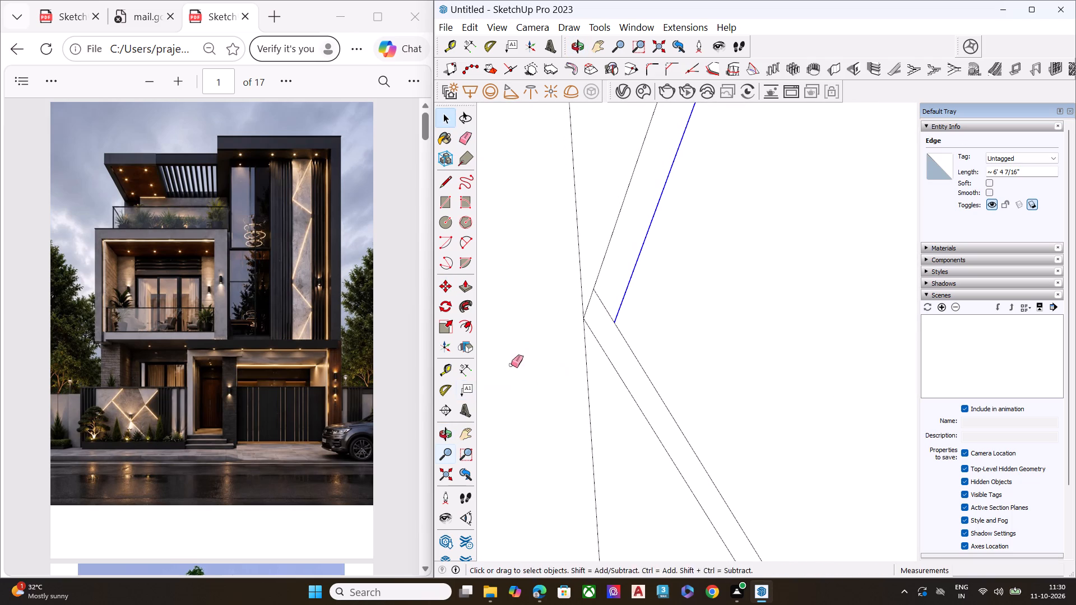
{"action": "key", "text": "e"}
{"action": "left_click", "coordinate": [605, 305]}
{"action": "scroll", "coordinate": [565, 355], "scroll_direction": "down", "scroll_amount": 2}
{"action": "scroll", "coordinate": [566, 360], "scroll_direction": "up", "scroll_amount": 3}
{"action": "scroll", "coordinate": [566, 360], "scroll_direction": "down", "scroll_amount": 10}
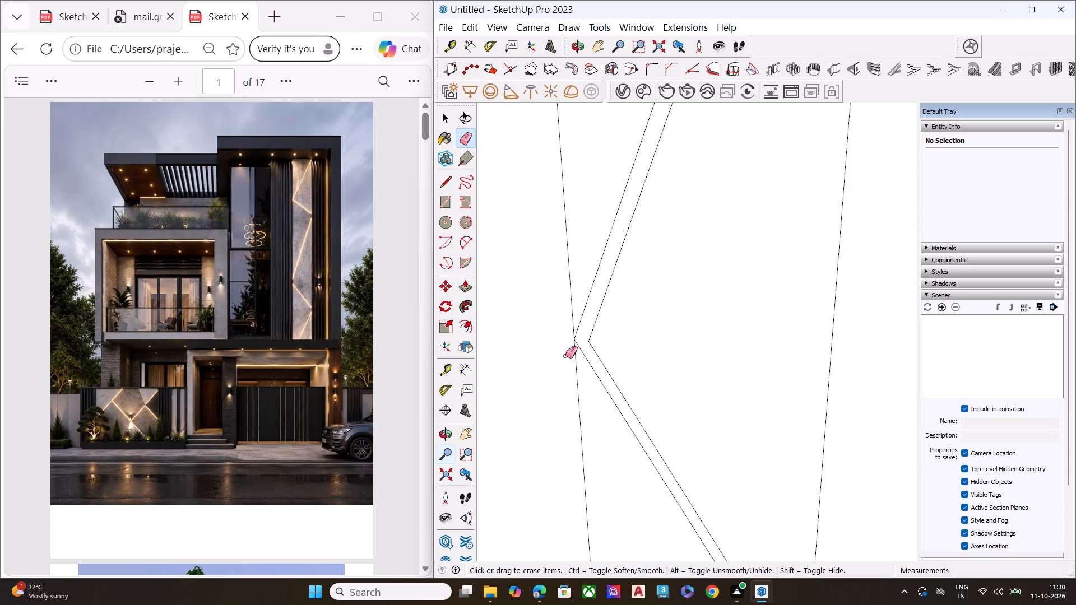
Erase both copied line ends that overshoot the panel's edge at the upper outer zigzag bend.
{"action": "scroll", "coordinate": [565, 356], "scroll_direction": "down", "scroll_amount": 2}
{"action": "scroll", "coordinate": [565, 356], "scroll_direction": "up", "scroll_amount": 1}
{"action": "scroll", "coordinate": [565, 356], "scroll_direction": "down", "scroll_amount": 9}
{"action": "scroll", "coordinate": [595, 402], "scroll_direction": "down", "scroll_amount": 6}
{"action": "scroll", "coordinate": [619, 212], "scroll_direction": "up", "scroll_amount": 3}
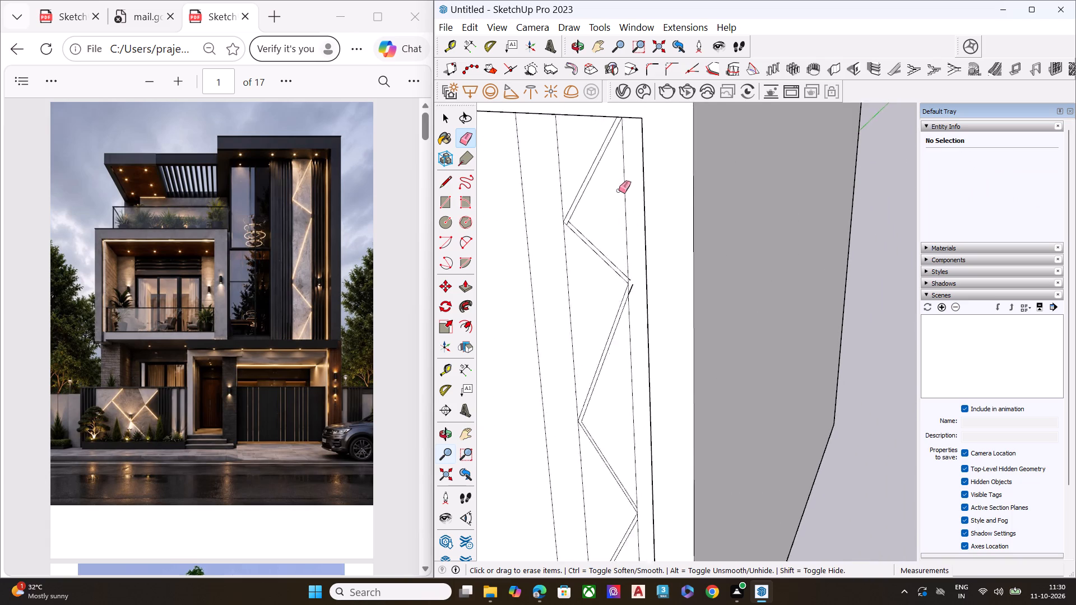
{"action": "scroll", "coordinate": [619, 190], "scroll_direction": "up", "scroll_amount": 5}
{"action": "scroll", "coordinate": [634, 367], "scroll_direction": "down", "scroll_amount": 2}
{"action": "scroll", "coordinate": [634, 367], "scroll_direction": "up", "scroll_amount": 15}
{"action": "left_click", "coordinate": [644, 319]}
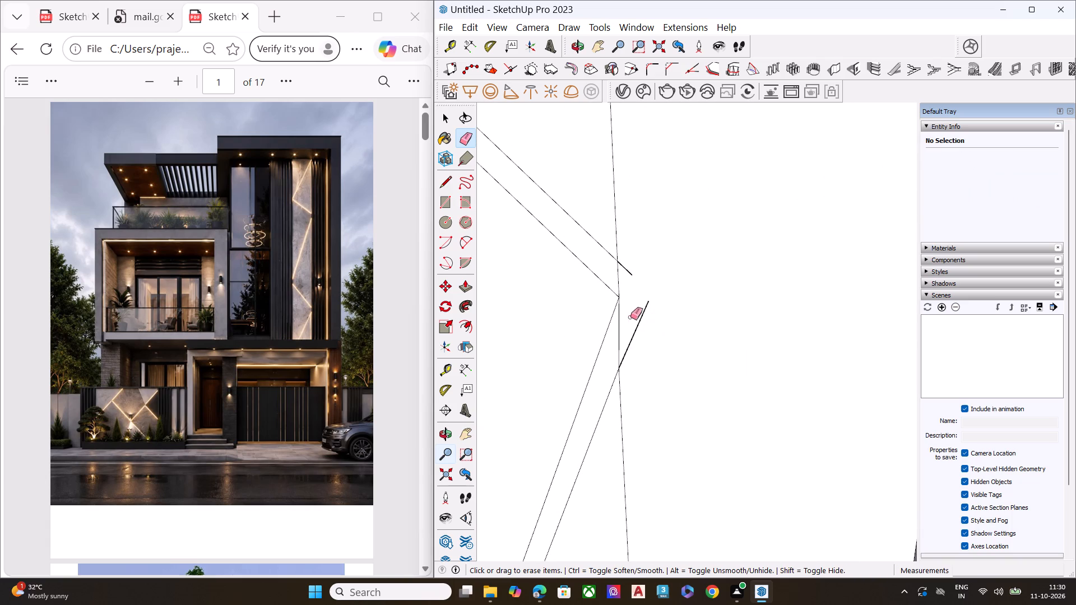
{"action": "left_click", "coordinate": [639, 319]}
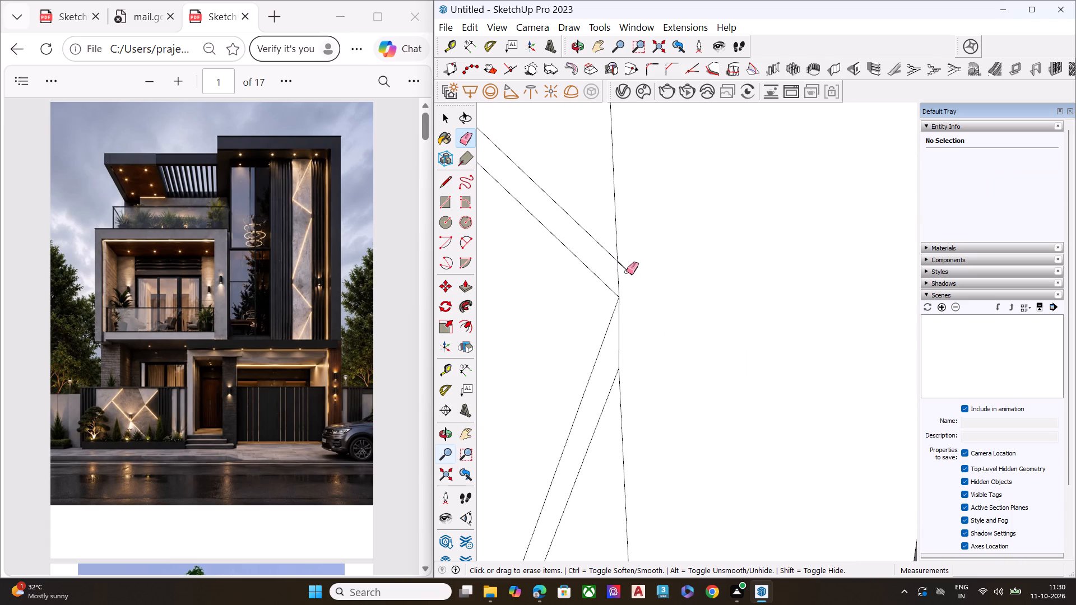
{"action": "left_click", "coordinate": [628, 269]}
Erase the leftover line stub inside the strip at the topmost inner zigzag bend.
{"action": "scroll", "coordinate": [632, 358], "scroll_direction": "down", "scroll_amount": 18}
{"action": "scroll", "coordinate": [633, 360], "scroll_direction": "up", "scroll_amount": 1}
{"action": "scroll", "coordinate": [633, 360], "scroll_direction": "down", "scroll_amount": 1}
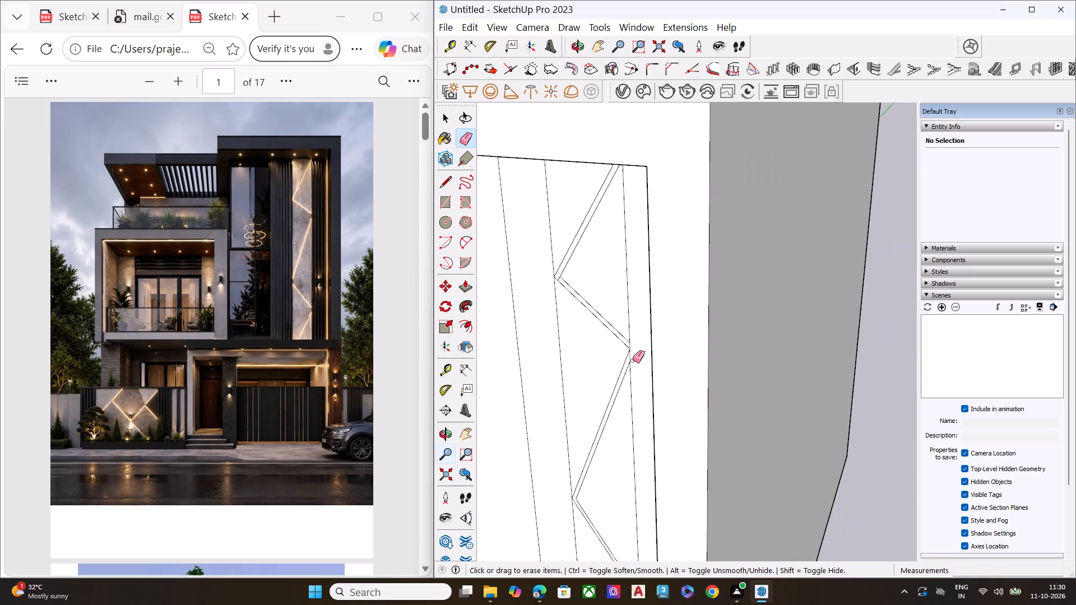
{"action": "scroll", "coordinate": [568, 262], "scroll_direction": "up", "scroll_amount": 10}
{"action": "scroll", "coordinate": [558, 286], "scroll_direction": "down", "scroll_amount": 1}
{"action": "scroll", "coordinate": [558, 286], "scroll_direction": "up", "scroll_amount": 5}
{"action": "left_click", "coordinate": [554, 290]}
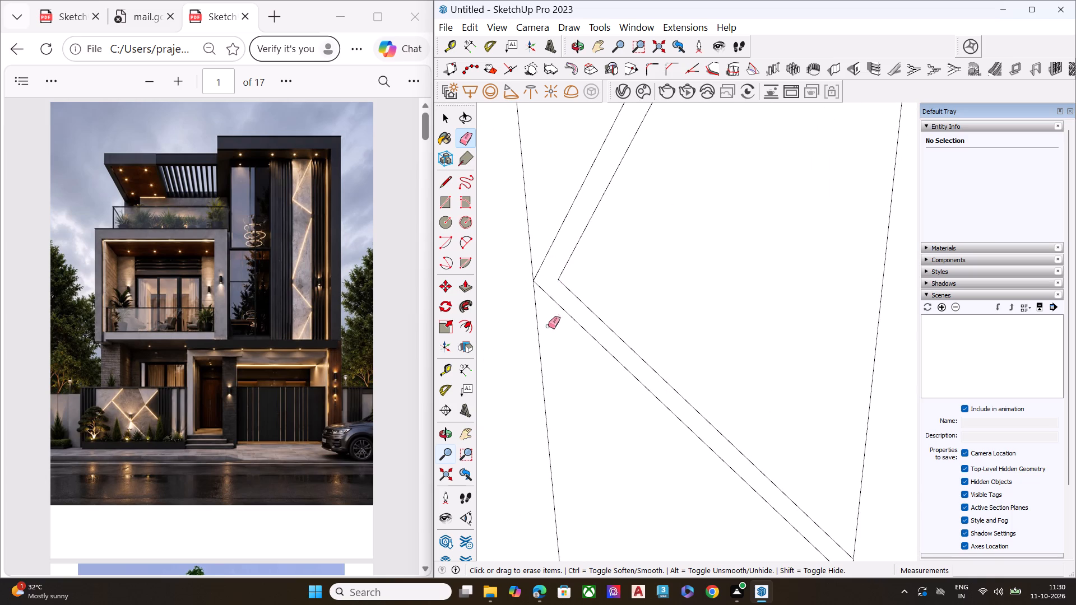
Examine the double-line zigzag on the tower panel and the overall front of the house.
{"action": "scroll", "coordinate": [546, 335], "scroll_direction": "down", "scroll_amount": 12}
{"action": "scroll", "coordinate": [564, 335], "scroll_direction": "up", "scroll_amount": 2}
{"action": "scroll", "coordinate": [564, 336], "scroll_direction": "down", "scroll_amount": 5}
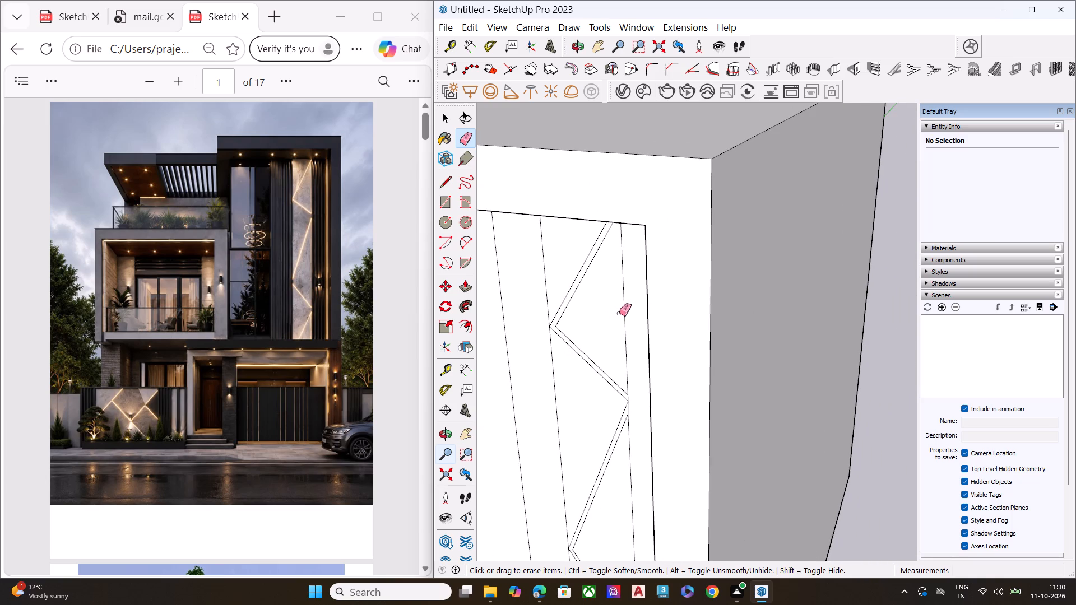
{"action": "scroll", "coordinate": [619, 314], "scroll_direction": "down", "scroll_amount": 9}
{"action": "scroll", "coordinate": [619, 315], "scroll_direction": "up", "scroll_amount": 1}
{"action": "scroll", "coordinate": [619, 315], "scroll_direction": "down", "scroll_amount": 3}
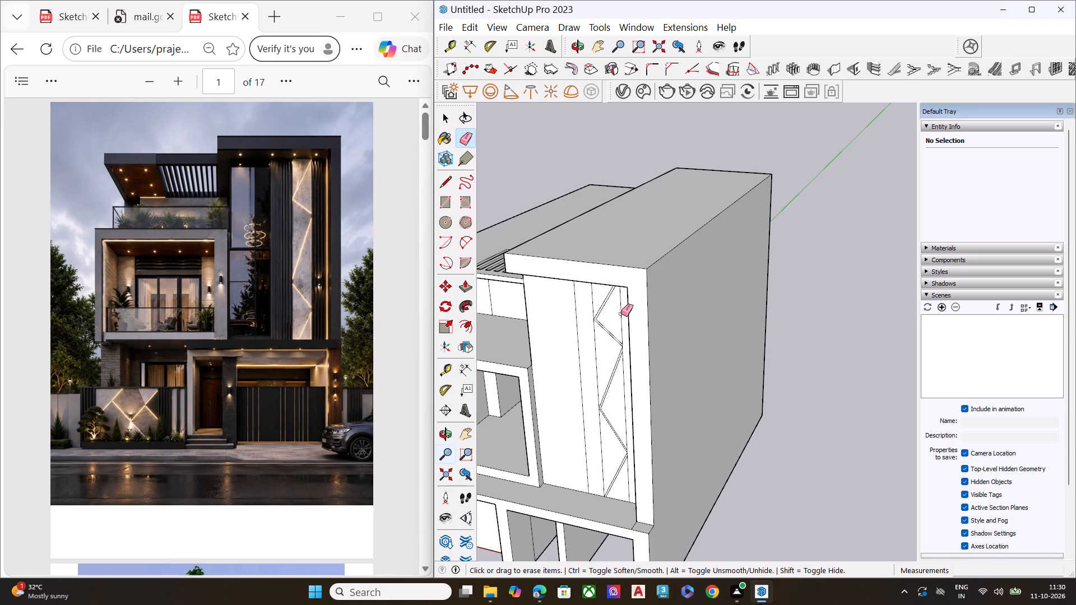
{"action": "scroll", "coordinate": [583, 273], "scroll_direction": "down", "scroll_amount": 7}
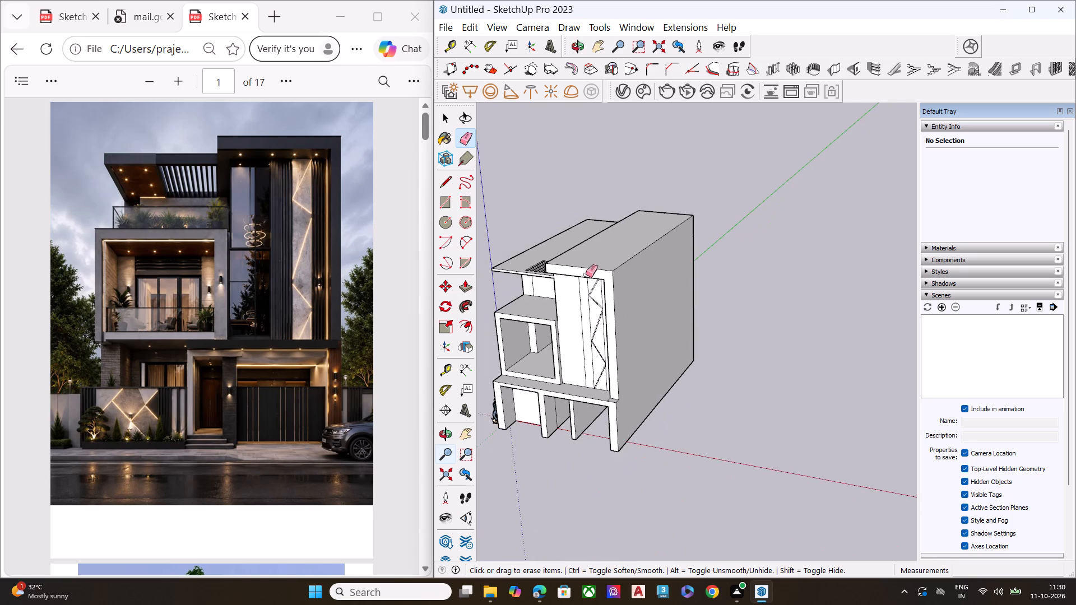
{"action": "scroll", "coordinate": [586, 274], "scroll_direction": "down", "scroll_amount": 1}
{"action": "middle_click_drag", "start_coordinate": [588, 331], "coordinate": [621, 200]}
{"action": "key", "text": "space"}
{"action": "scroll", "coordinate": [624, 296], "scroll_direction": "up", "scroll_amount": 8}
{"action": "middle_click_drag", "start_coordinate": [559, 267], "coordinate": [558, 266]}
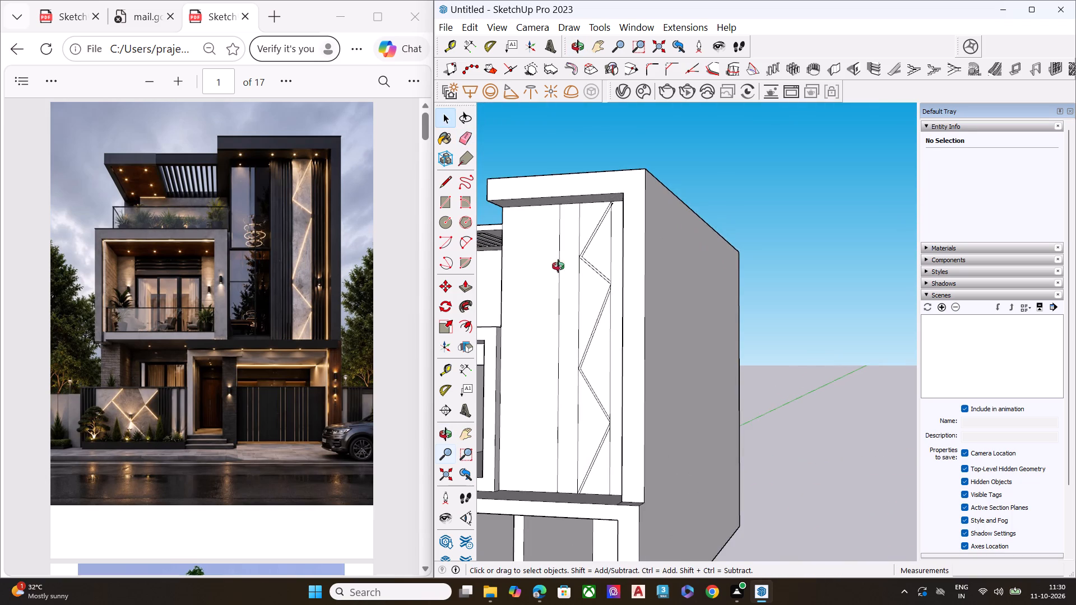
{"action": "middle_click_drag", "start_coordinate": [558, 266], "coordinate": [705, 229]}
{"action": "scroll", "coordinate": [589, 212], "scroll_direction": "up", "scroll_amount": 9}
{"action": "scroll", "coordinate": [605, 222], "scroll_direction": "down", "scroll_amount": 8}
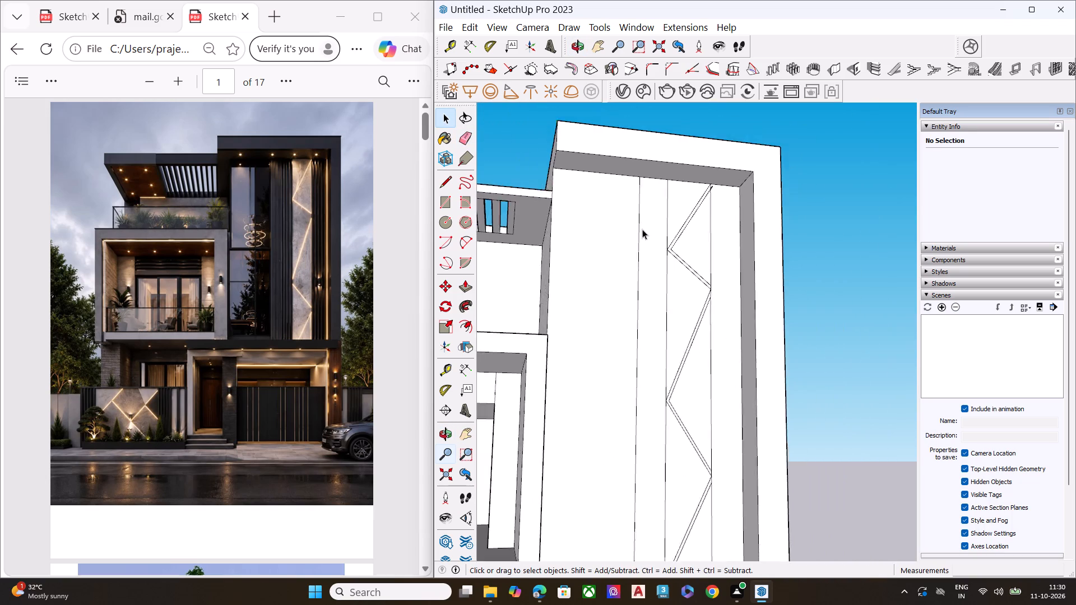
{"action": "scroll", "coordinate": [642, 229], "scroll_direction": "down", "scroll_amount": 11}
{"action": "scroll", "coordinate": [591, 317], "scroll_direction": "up", "scroll_amount": 1}
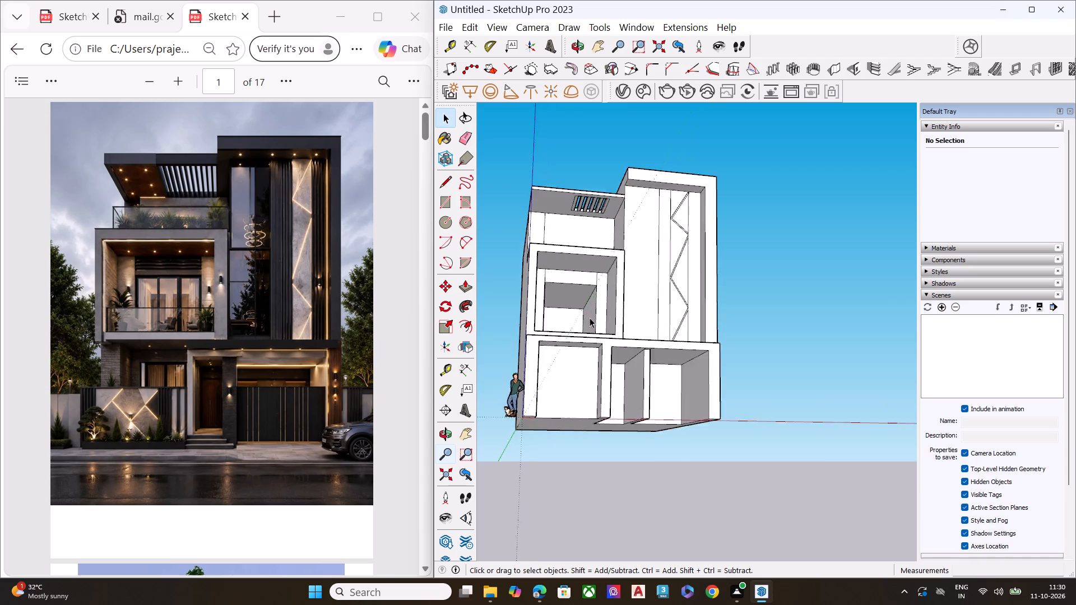
Copy the front left vertical edge of the first-floor balcony opening about 7 1/4" inward along its side wall.
{"action": "scroll", "coordinate": [590, 318], "scroll_direction": "up", "scroll_amount": 10}
{"action": "middle_click_drag", "start_coordinate": [629, 269], "coordinate": [591, 349]}
{"action": "middle_click_drag", "start_coordinate": [644, 247], "coordinate": [678, 203]}
{"action": "scroll", "coordinate": [689, 253], "scroll_direction": "down", "scroll_amount": 2}
{"action": "scroll", "coordinate": [692, 262], "scroll_direction": "up", "scroll_amount": 1}
{"action": "scroll", "coordinate": [693, 264], "scroll_direction": "down", "scroll_amount": 3}
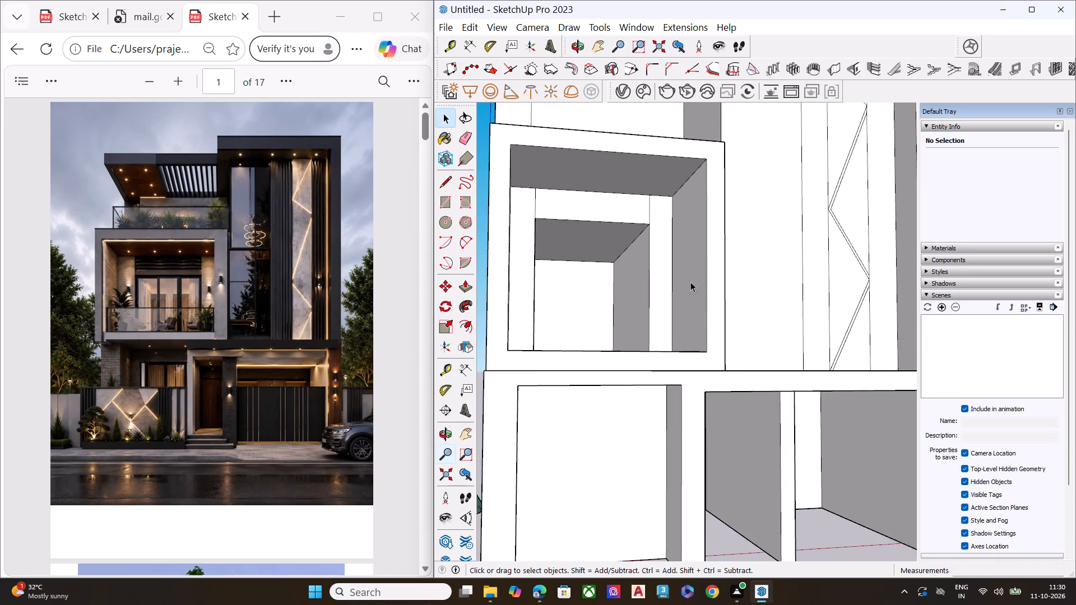
{"action": "scroll", "coordinate": [690, 282], "scroll_direction": "down", "scroll_amount": 2}
{"action": "middle_click_drag", "start_coordinate": [636, 295], "coordinate": [454, 300]}
{"action": "scroll", "coordinate": [488, 271], "scroll_direction": "up", "scroll_amount": 7}
{"action": "scroll", "coordinate": [656, 218], "scroll_direction": "down", "scroll_amount": 6}
{"action": "middle_click_drag", "start_coordinate": [607, 281], "coordinate": [579, 280]}
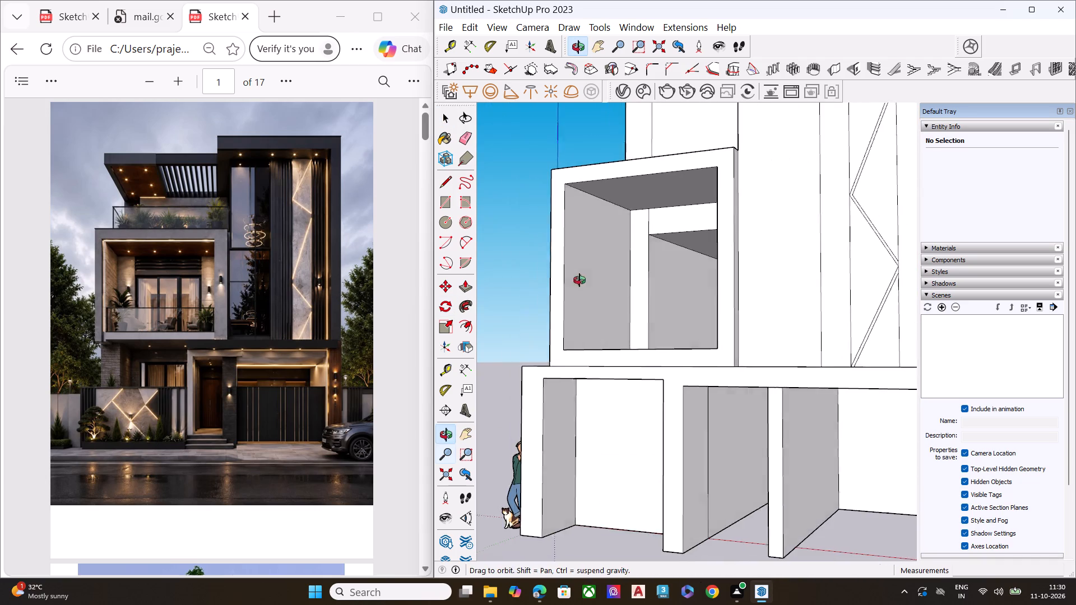
{"action": "middle_click_drag", "start_coordinate": [579, 280], "coordinate": [560, 280]}
{"action": "scroll", "coordinate": [555, 258], "scroll_direction": "up", "scroll_amount": 7}
{"action": "left_click", "coordinate": [557, 244]}
{"action": "key", "text": "m"}
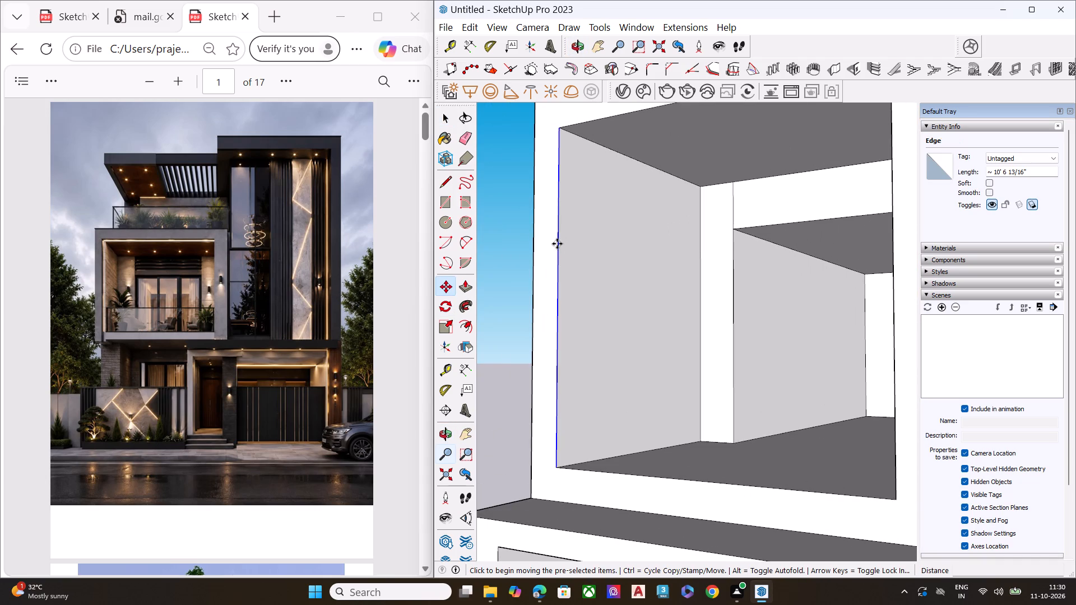
{"action": "left_click", "coordinate": [560, 132]}
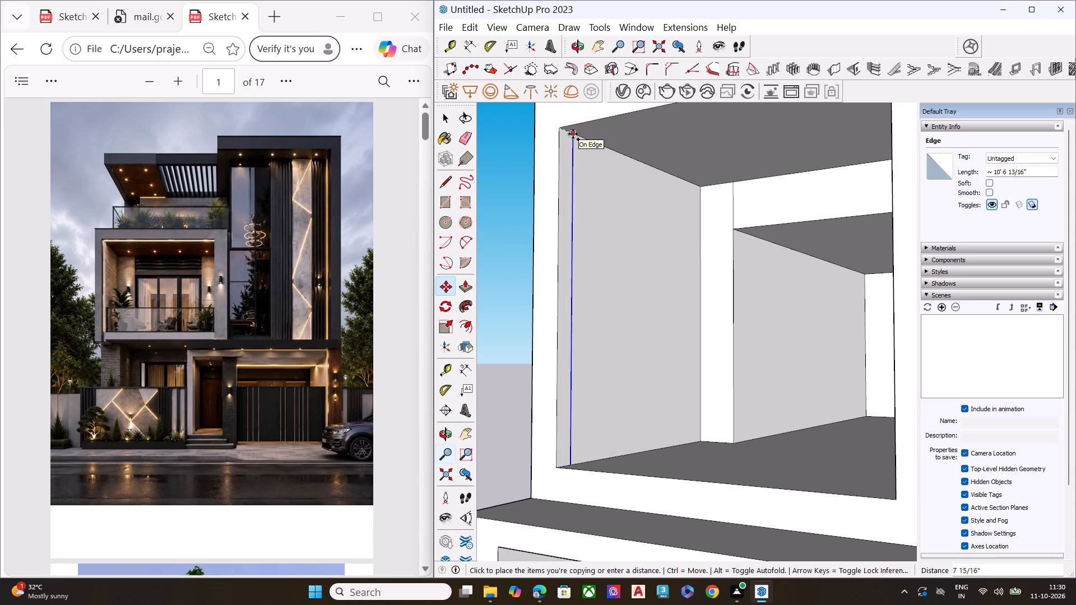
{"action": "left_click", "coordinate": [572, 133]}
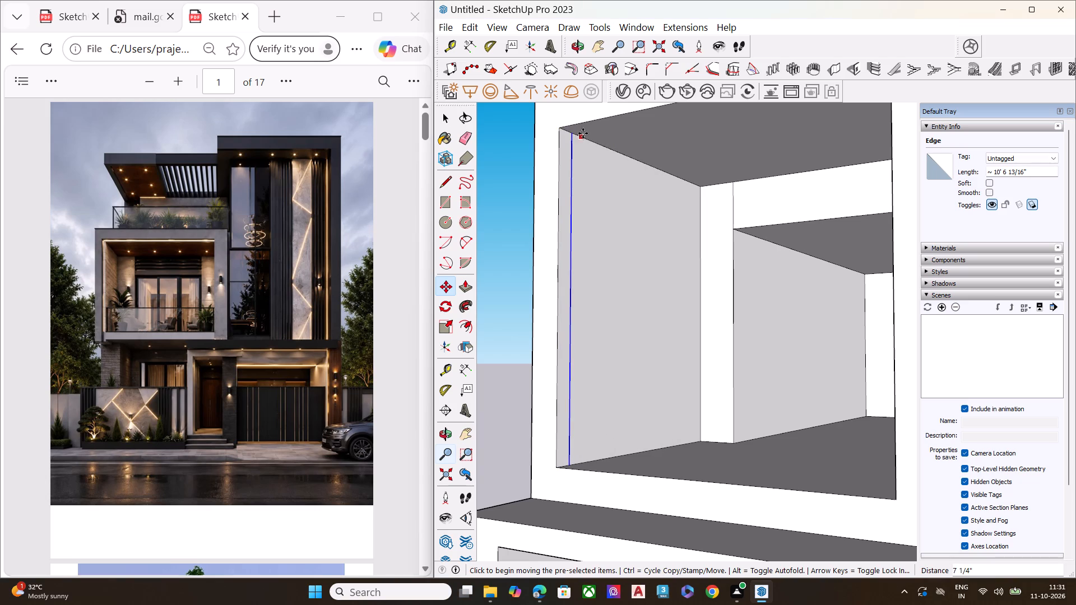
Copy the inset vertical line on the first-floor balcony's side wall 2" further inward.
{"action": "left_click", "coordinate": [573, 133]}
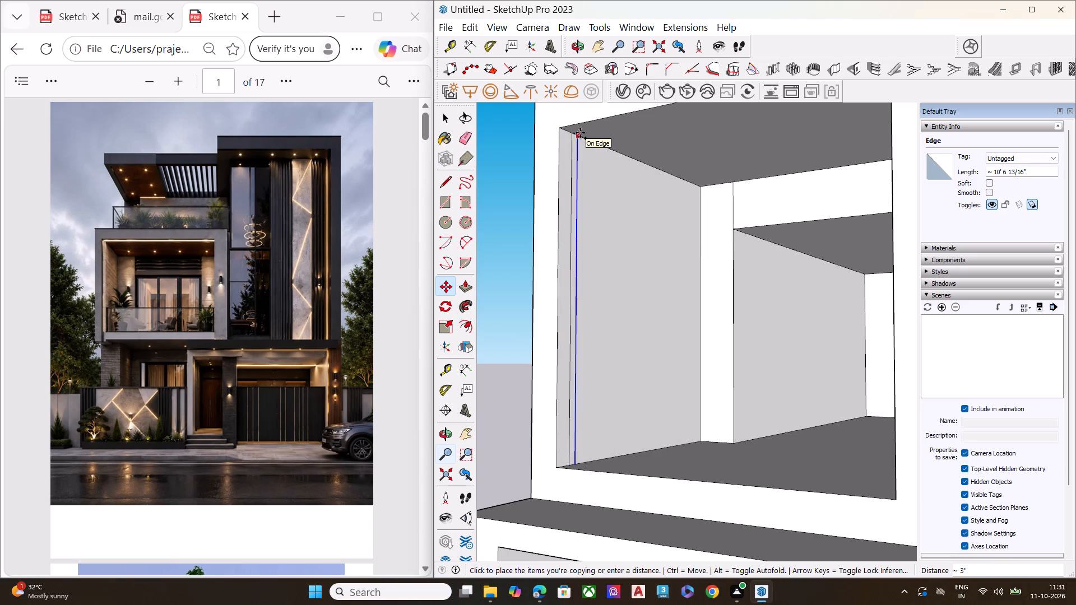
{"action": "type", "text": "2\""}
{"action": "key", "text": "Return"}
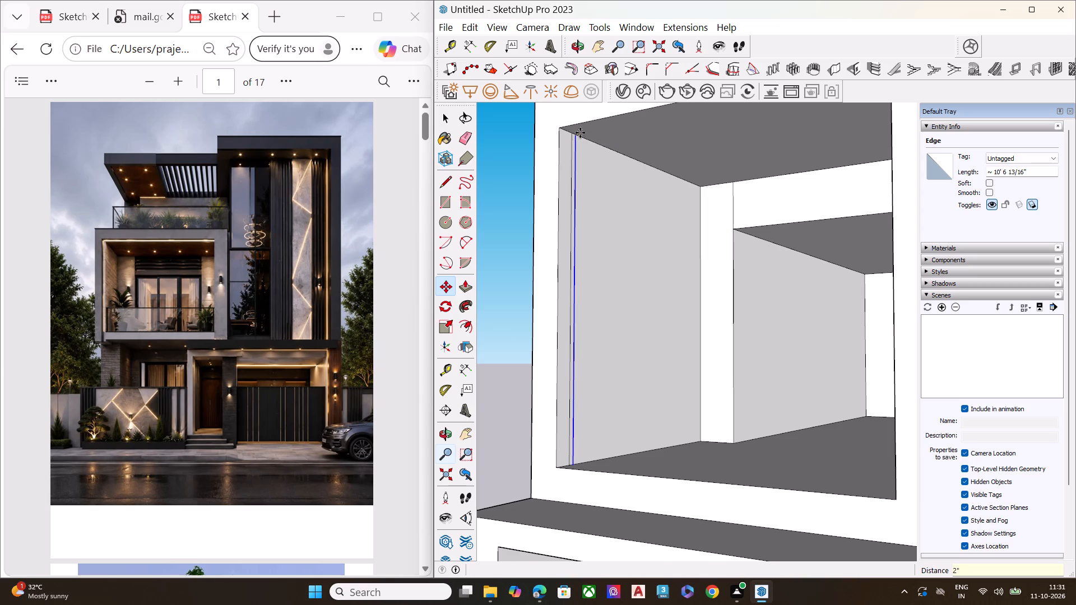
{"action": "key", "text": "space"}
Draw a line across the balcony ceiling from the top of the first inset vertical line to the opposite side wall.
{"action": "scroll", "coordinate": [508, 221], "scroll_direction": "down", "scroll_amount": 5}
{"action": "middle_click_drag", "start_coordinate": [517, 246], "coordinate": [620, 171]}
{"action": "scroll", "coordinate": [620, 171], "scroll_direction": "up", "scroll_amount": 10}
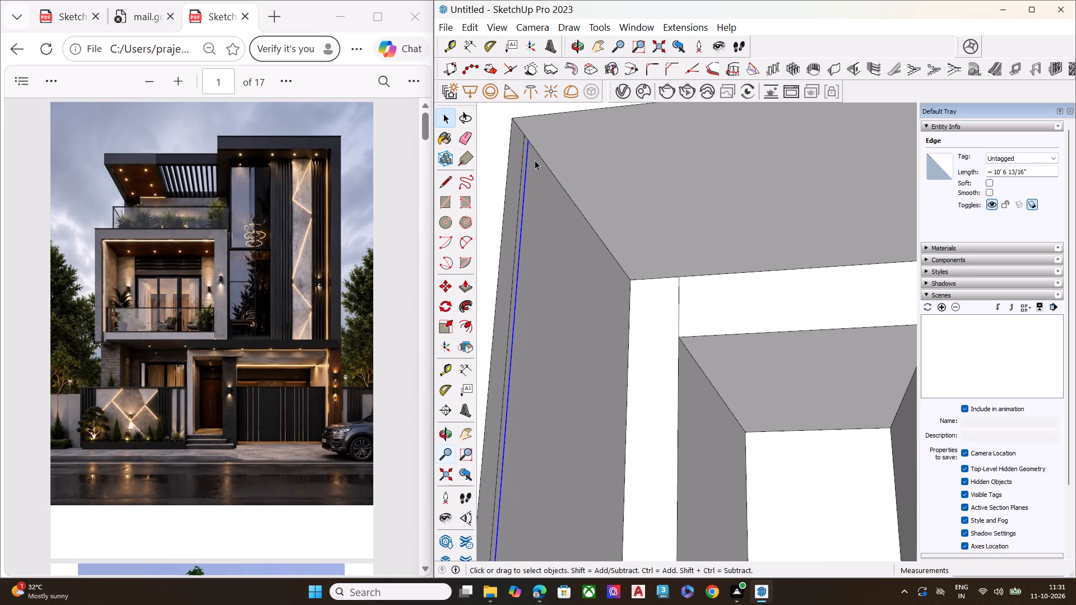
{"action": "key", "text": "l"}
{"action": "left_click", "coordinate": [524, 135]}
{"action": "scroll", "coordinate": [486, 184], "scroll_direction": "down", "scroll_amount": 9}
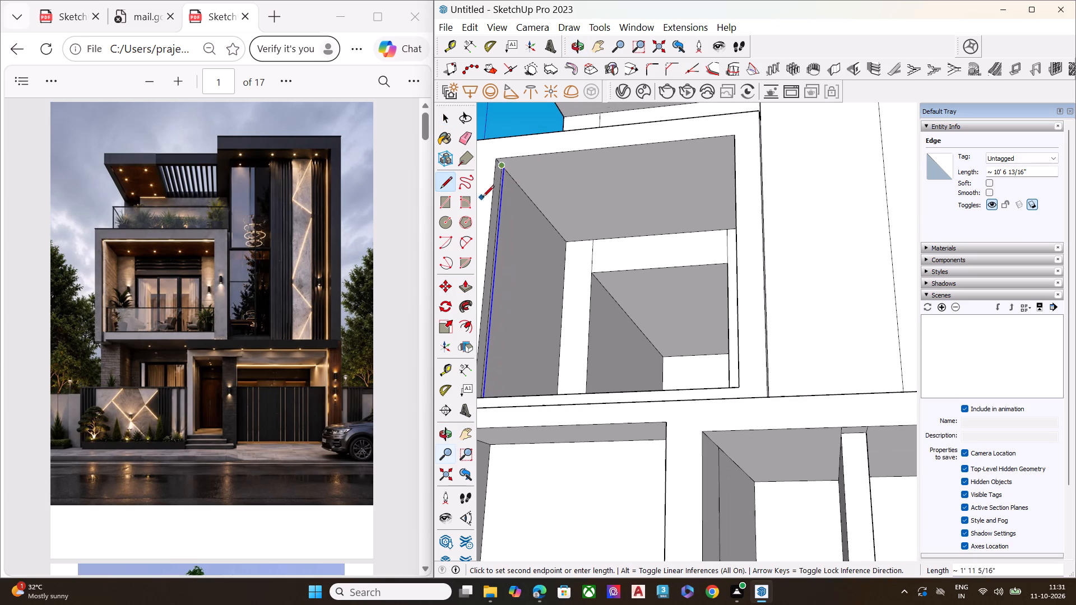
{"action": "middle_click_drag", "start_coordinate": [679, 159], "coordinate": [749, 133]}
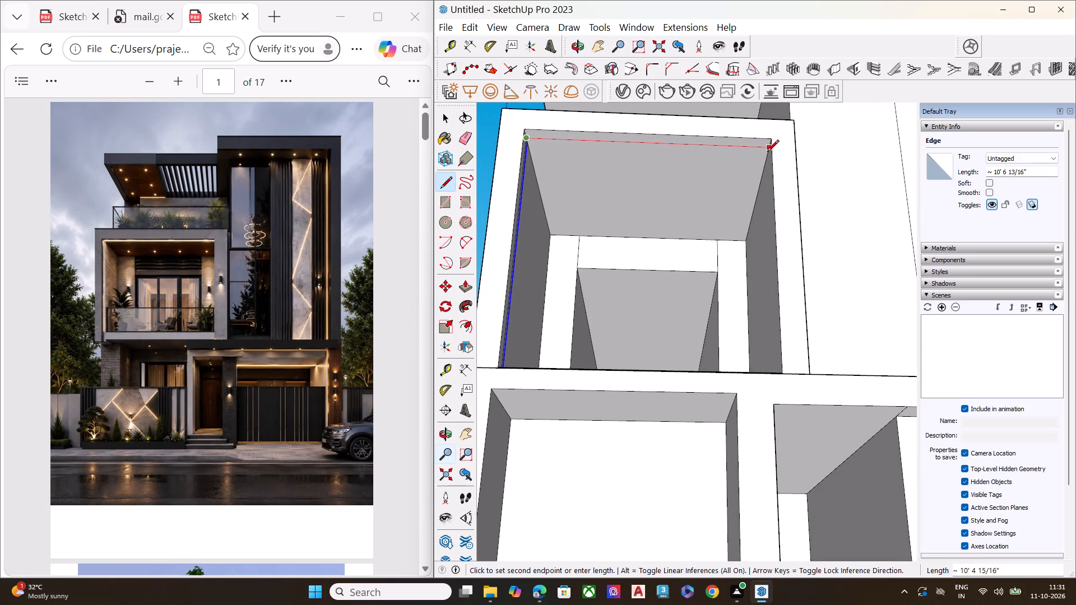
{"action": "left_click", "coordinate": [767, 152]}
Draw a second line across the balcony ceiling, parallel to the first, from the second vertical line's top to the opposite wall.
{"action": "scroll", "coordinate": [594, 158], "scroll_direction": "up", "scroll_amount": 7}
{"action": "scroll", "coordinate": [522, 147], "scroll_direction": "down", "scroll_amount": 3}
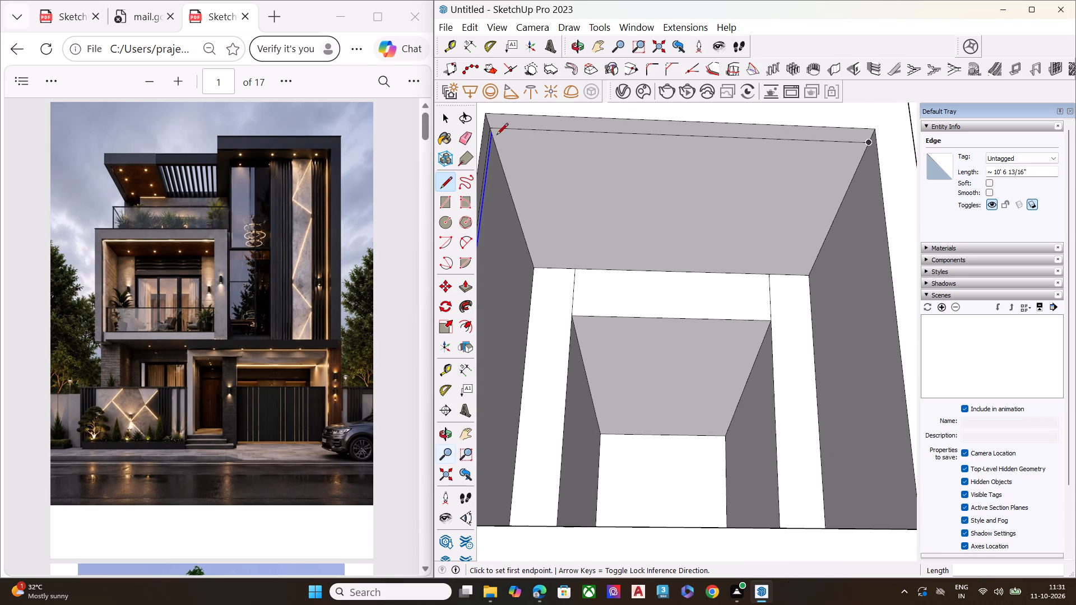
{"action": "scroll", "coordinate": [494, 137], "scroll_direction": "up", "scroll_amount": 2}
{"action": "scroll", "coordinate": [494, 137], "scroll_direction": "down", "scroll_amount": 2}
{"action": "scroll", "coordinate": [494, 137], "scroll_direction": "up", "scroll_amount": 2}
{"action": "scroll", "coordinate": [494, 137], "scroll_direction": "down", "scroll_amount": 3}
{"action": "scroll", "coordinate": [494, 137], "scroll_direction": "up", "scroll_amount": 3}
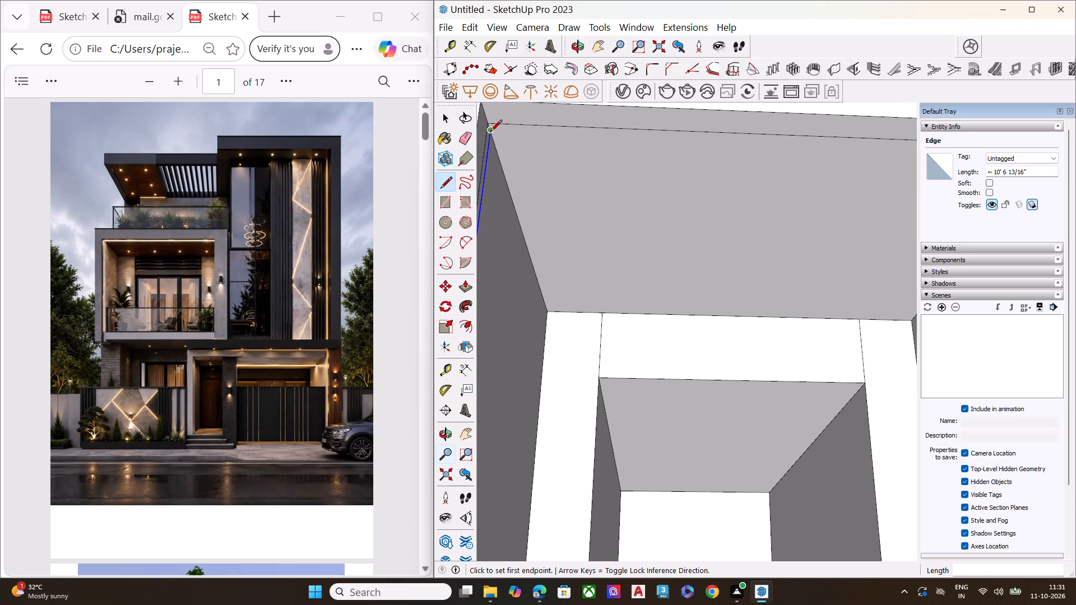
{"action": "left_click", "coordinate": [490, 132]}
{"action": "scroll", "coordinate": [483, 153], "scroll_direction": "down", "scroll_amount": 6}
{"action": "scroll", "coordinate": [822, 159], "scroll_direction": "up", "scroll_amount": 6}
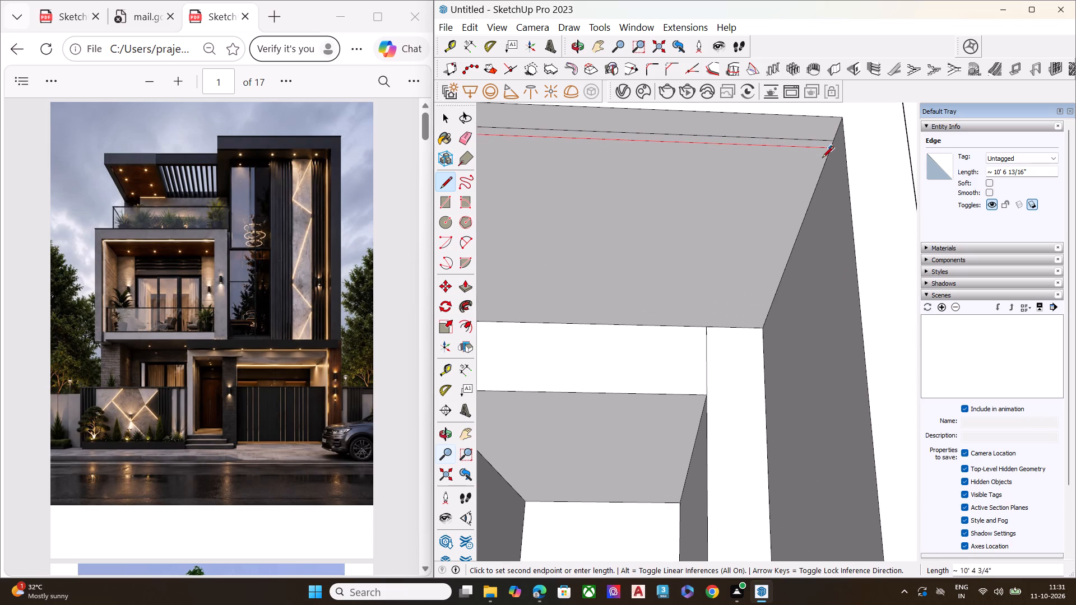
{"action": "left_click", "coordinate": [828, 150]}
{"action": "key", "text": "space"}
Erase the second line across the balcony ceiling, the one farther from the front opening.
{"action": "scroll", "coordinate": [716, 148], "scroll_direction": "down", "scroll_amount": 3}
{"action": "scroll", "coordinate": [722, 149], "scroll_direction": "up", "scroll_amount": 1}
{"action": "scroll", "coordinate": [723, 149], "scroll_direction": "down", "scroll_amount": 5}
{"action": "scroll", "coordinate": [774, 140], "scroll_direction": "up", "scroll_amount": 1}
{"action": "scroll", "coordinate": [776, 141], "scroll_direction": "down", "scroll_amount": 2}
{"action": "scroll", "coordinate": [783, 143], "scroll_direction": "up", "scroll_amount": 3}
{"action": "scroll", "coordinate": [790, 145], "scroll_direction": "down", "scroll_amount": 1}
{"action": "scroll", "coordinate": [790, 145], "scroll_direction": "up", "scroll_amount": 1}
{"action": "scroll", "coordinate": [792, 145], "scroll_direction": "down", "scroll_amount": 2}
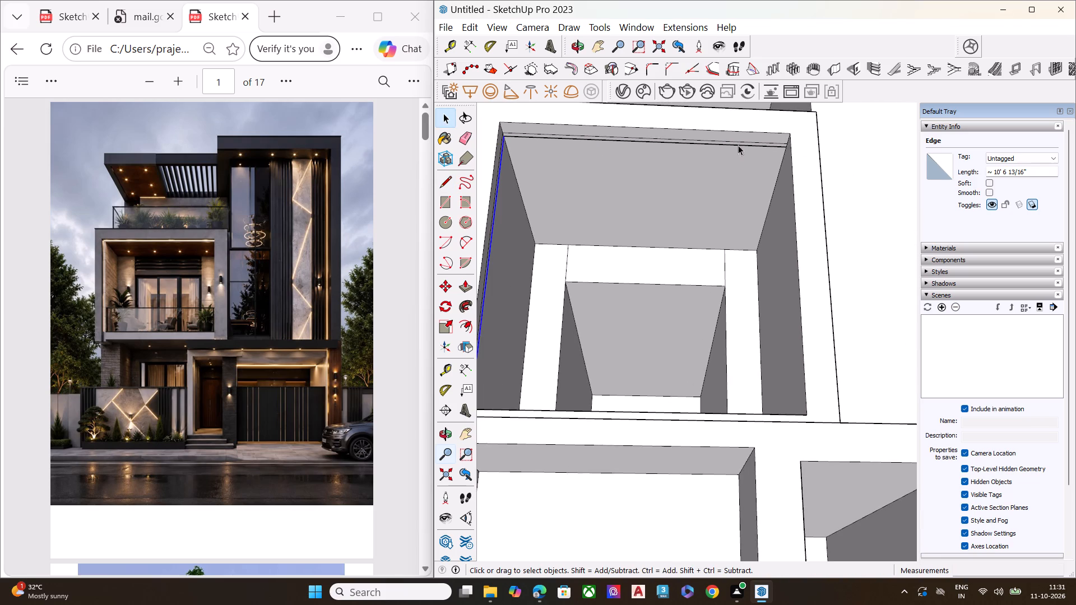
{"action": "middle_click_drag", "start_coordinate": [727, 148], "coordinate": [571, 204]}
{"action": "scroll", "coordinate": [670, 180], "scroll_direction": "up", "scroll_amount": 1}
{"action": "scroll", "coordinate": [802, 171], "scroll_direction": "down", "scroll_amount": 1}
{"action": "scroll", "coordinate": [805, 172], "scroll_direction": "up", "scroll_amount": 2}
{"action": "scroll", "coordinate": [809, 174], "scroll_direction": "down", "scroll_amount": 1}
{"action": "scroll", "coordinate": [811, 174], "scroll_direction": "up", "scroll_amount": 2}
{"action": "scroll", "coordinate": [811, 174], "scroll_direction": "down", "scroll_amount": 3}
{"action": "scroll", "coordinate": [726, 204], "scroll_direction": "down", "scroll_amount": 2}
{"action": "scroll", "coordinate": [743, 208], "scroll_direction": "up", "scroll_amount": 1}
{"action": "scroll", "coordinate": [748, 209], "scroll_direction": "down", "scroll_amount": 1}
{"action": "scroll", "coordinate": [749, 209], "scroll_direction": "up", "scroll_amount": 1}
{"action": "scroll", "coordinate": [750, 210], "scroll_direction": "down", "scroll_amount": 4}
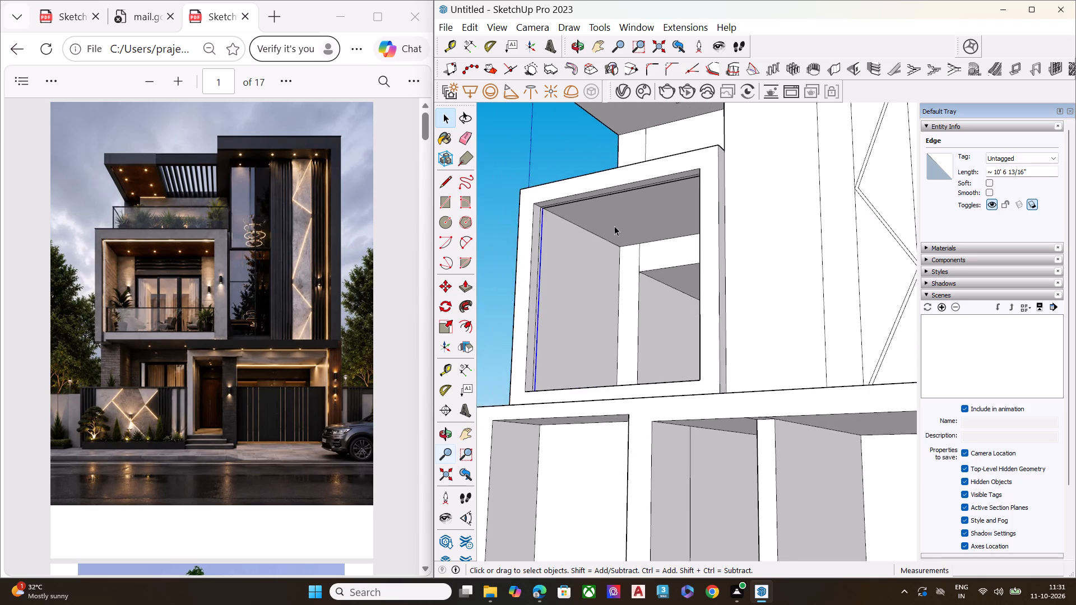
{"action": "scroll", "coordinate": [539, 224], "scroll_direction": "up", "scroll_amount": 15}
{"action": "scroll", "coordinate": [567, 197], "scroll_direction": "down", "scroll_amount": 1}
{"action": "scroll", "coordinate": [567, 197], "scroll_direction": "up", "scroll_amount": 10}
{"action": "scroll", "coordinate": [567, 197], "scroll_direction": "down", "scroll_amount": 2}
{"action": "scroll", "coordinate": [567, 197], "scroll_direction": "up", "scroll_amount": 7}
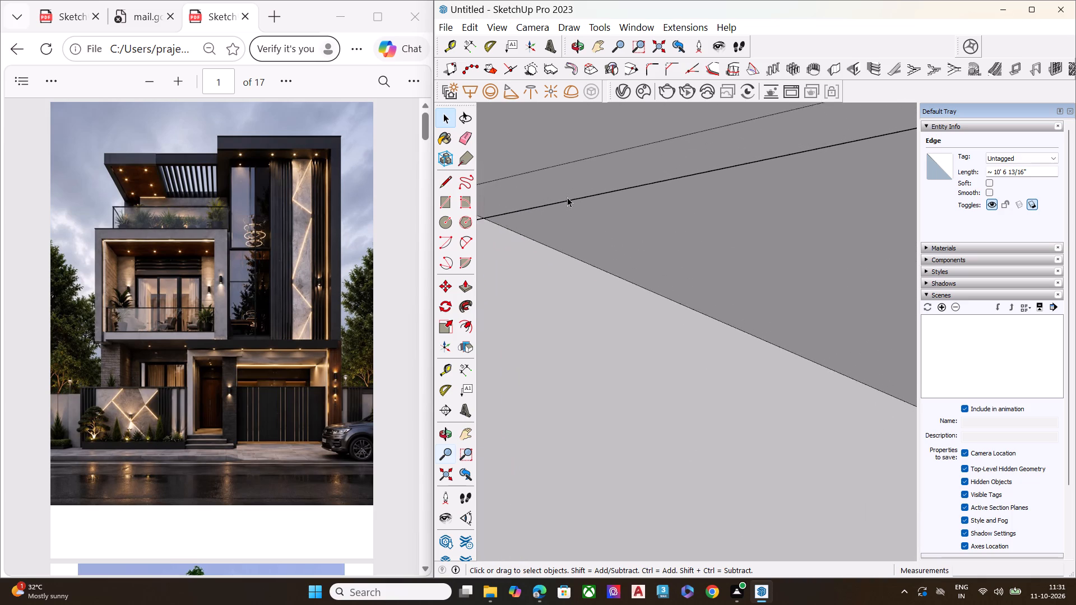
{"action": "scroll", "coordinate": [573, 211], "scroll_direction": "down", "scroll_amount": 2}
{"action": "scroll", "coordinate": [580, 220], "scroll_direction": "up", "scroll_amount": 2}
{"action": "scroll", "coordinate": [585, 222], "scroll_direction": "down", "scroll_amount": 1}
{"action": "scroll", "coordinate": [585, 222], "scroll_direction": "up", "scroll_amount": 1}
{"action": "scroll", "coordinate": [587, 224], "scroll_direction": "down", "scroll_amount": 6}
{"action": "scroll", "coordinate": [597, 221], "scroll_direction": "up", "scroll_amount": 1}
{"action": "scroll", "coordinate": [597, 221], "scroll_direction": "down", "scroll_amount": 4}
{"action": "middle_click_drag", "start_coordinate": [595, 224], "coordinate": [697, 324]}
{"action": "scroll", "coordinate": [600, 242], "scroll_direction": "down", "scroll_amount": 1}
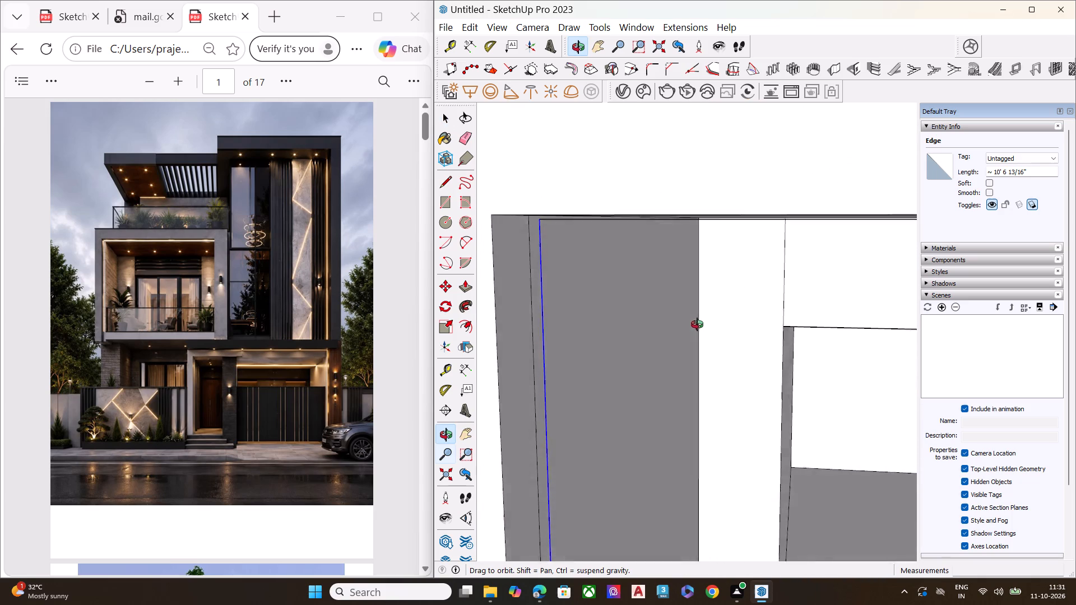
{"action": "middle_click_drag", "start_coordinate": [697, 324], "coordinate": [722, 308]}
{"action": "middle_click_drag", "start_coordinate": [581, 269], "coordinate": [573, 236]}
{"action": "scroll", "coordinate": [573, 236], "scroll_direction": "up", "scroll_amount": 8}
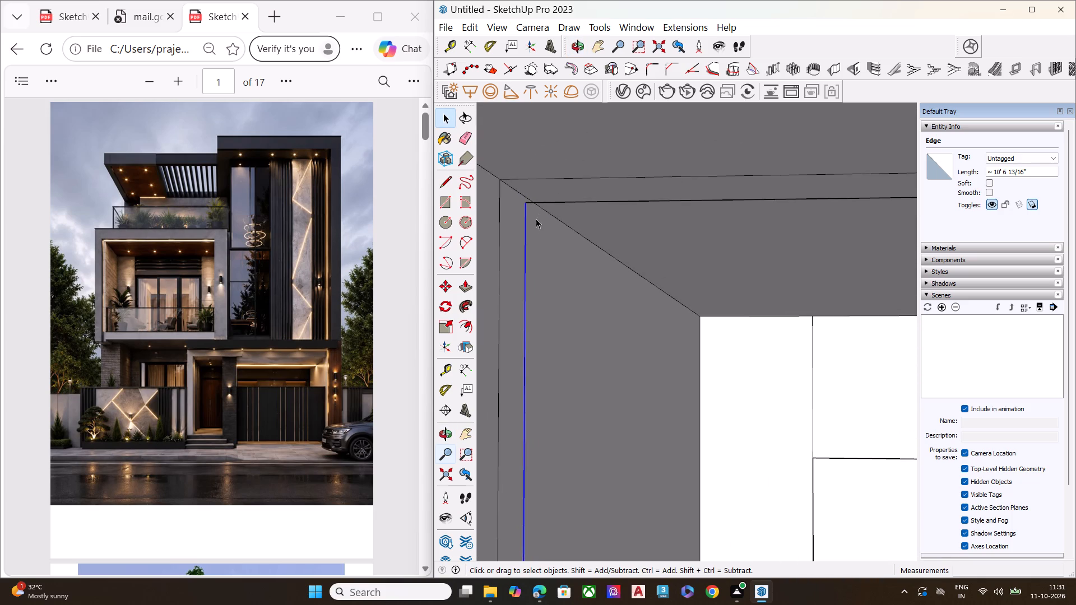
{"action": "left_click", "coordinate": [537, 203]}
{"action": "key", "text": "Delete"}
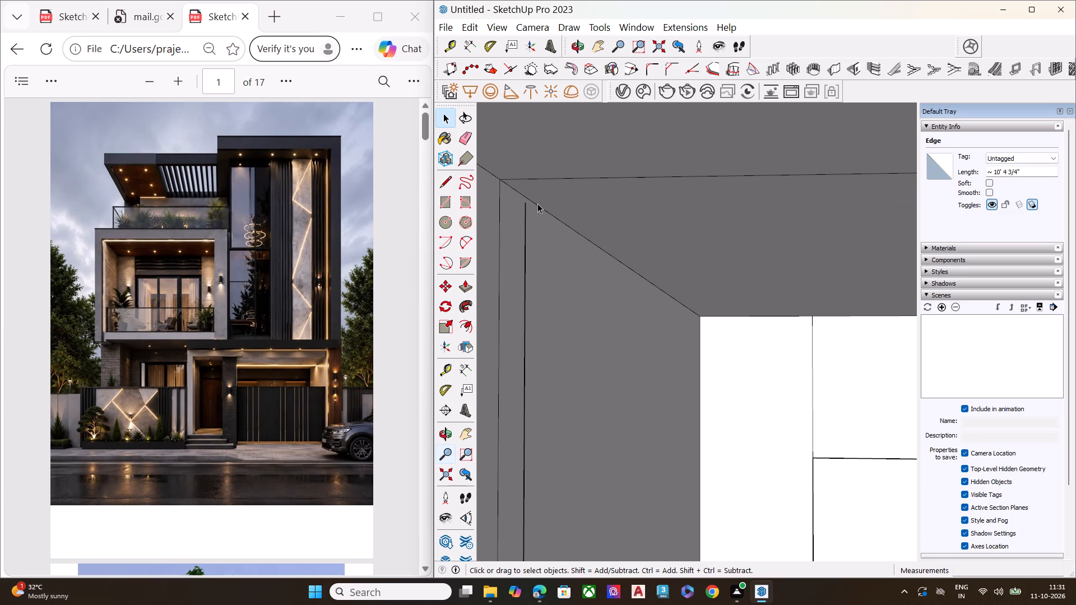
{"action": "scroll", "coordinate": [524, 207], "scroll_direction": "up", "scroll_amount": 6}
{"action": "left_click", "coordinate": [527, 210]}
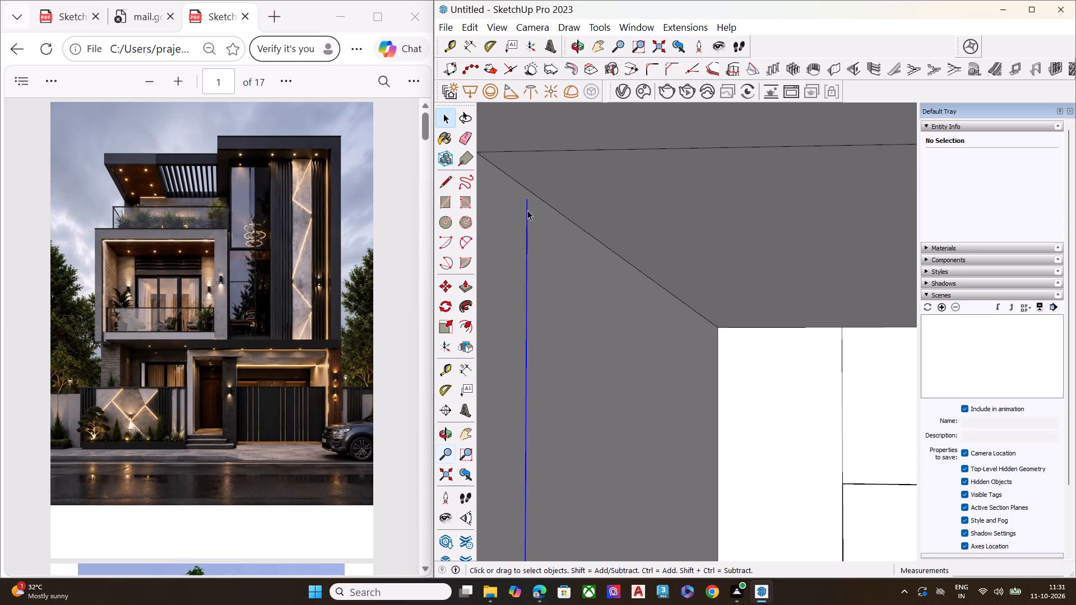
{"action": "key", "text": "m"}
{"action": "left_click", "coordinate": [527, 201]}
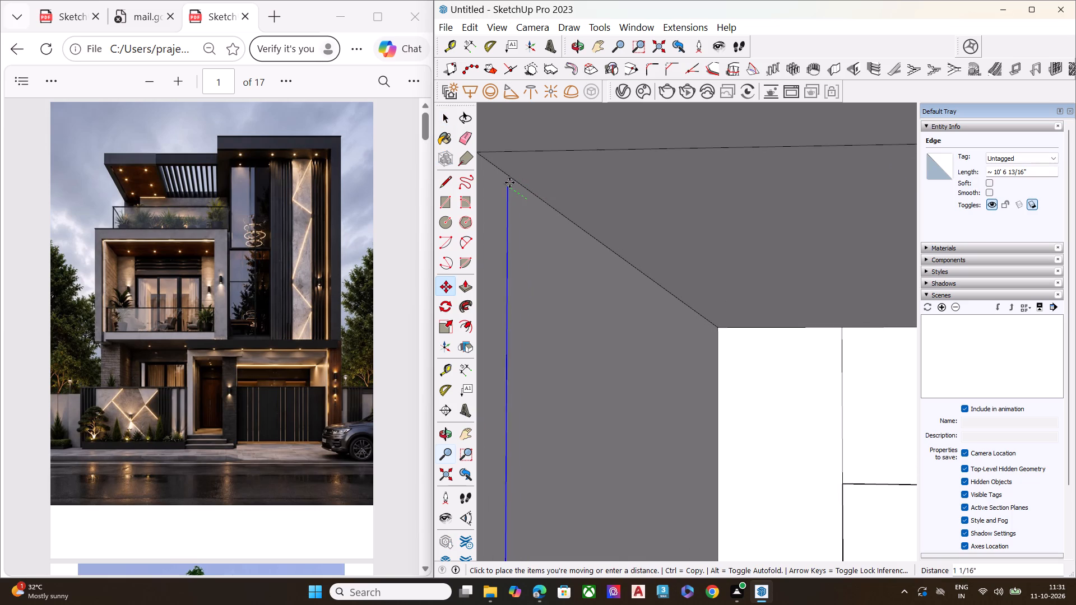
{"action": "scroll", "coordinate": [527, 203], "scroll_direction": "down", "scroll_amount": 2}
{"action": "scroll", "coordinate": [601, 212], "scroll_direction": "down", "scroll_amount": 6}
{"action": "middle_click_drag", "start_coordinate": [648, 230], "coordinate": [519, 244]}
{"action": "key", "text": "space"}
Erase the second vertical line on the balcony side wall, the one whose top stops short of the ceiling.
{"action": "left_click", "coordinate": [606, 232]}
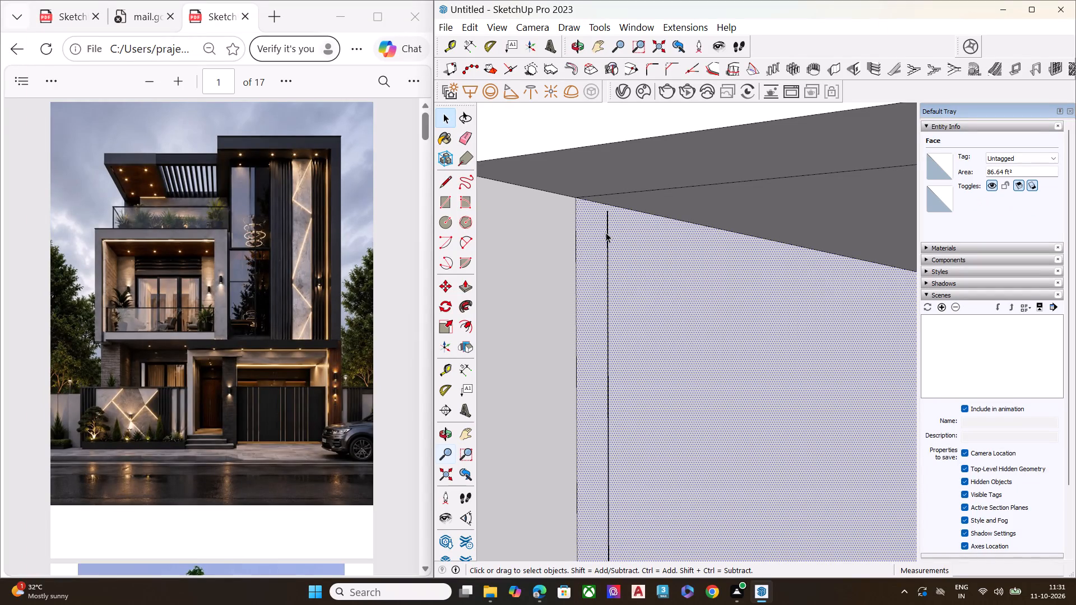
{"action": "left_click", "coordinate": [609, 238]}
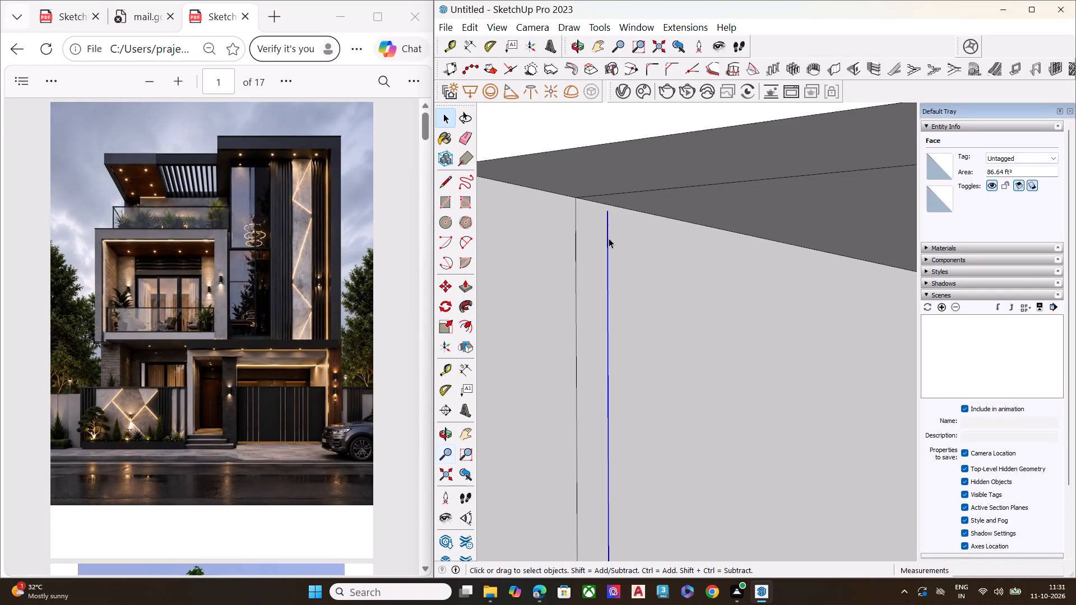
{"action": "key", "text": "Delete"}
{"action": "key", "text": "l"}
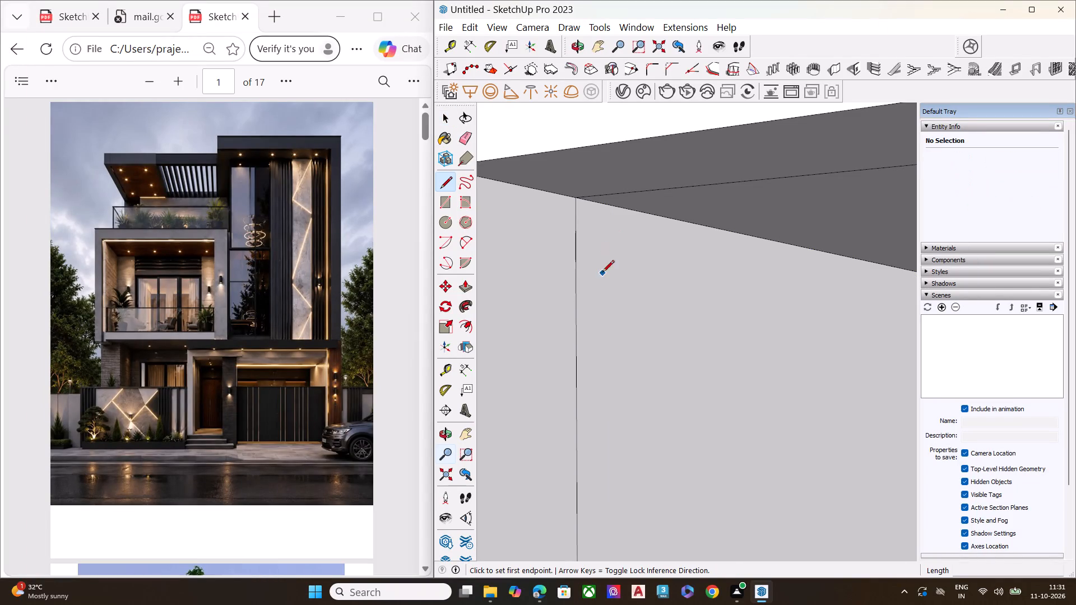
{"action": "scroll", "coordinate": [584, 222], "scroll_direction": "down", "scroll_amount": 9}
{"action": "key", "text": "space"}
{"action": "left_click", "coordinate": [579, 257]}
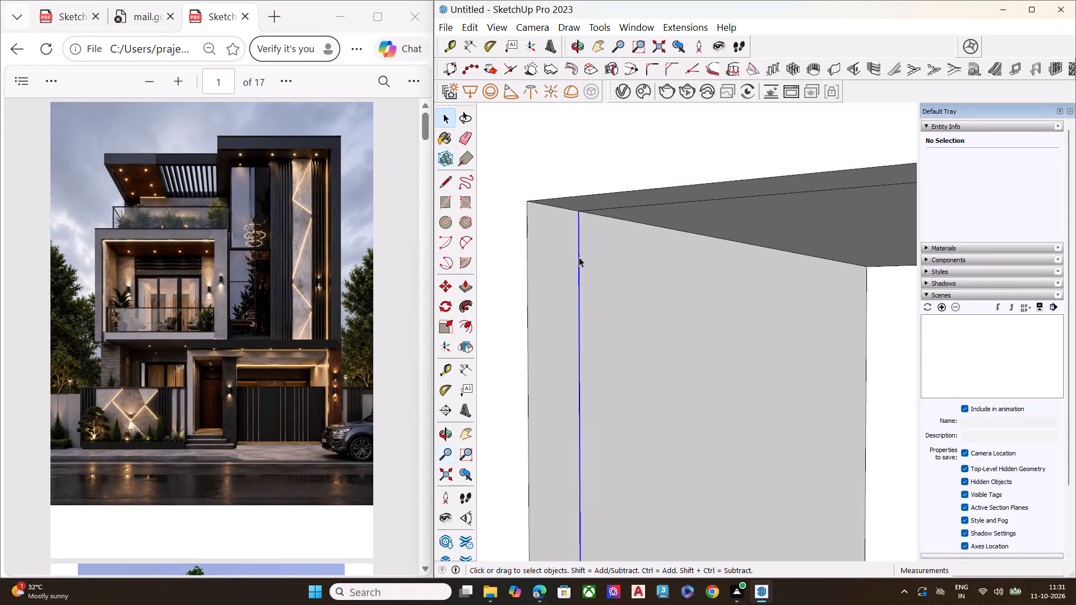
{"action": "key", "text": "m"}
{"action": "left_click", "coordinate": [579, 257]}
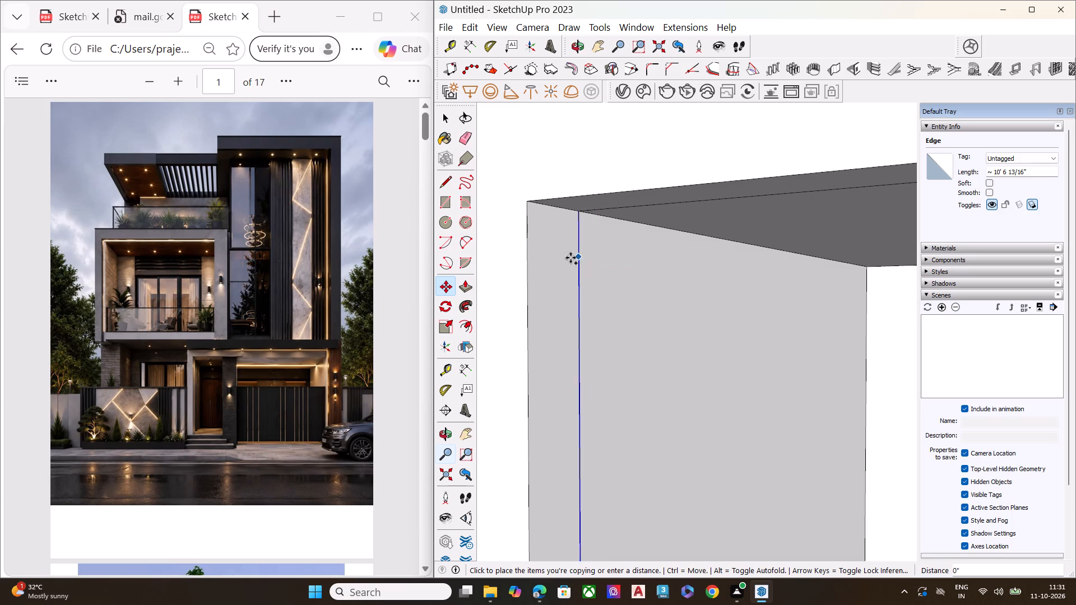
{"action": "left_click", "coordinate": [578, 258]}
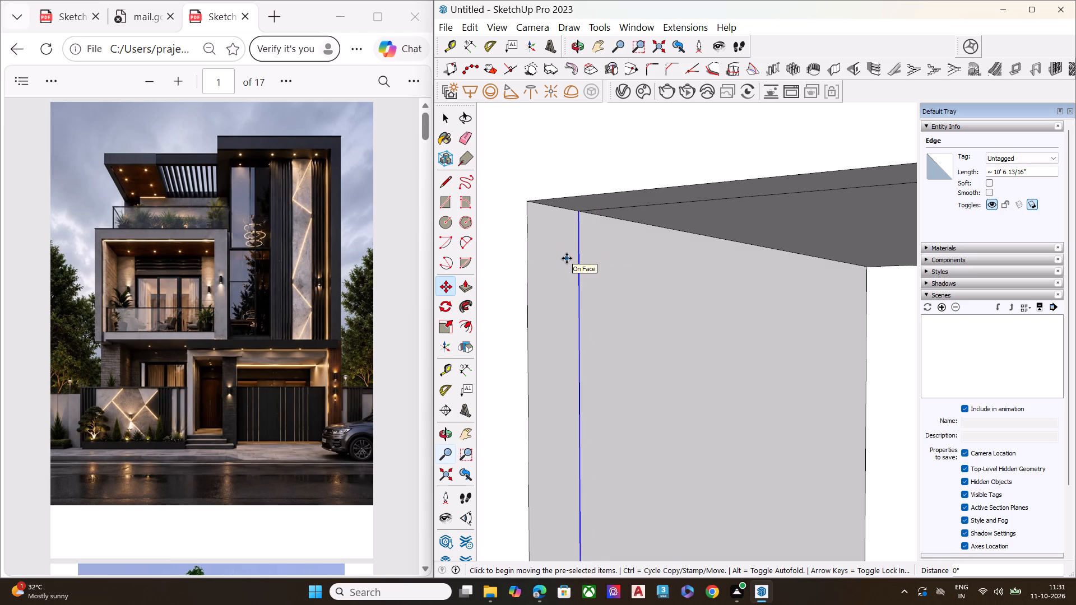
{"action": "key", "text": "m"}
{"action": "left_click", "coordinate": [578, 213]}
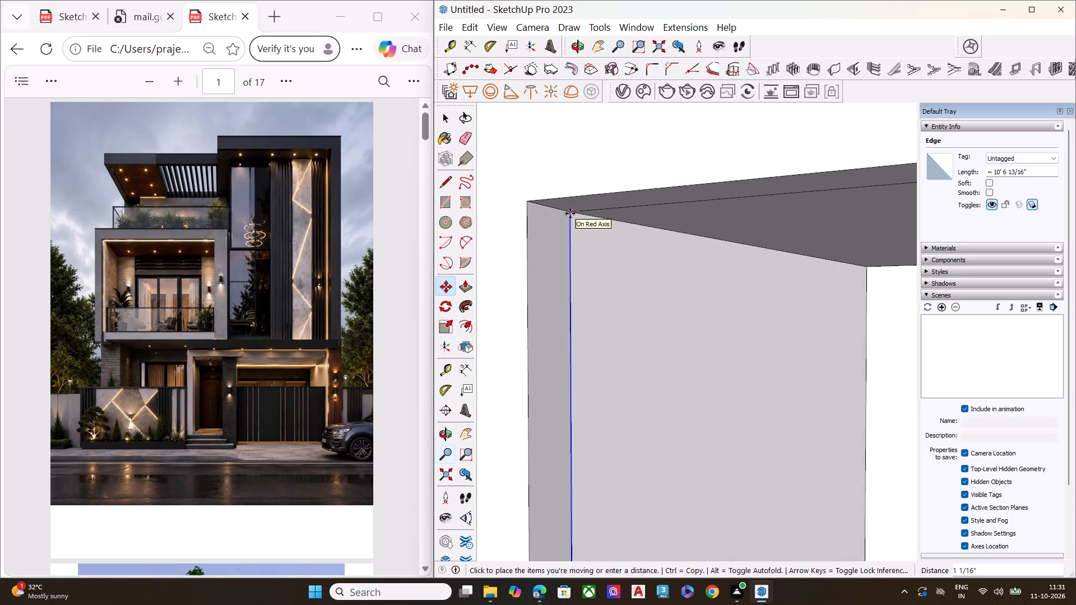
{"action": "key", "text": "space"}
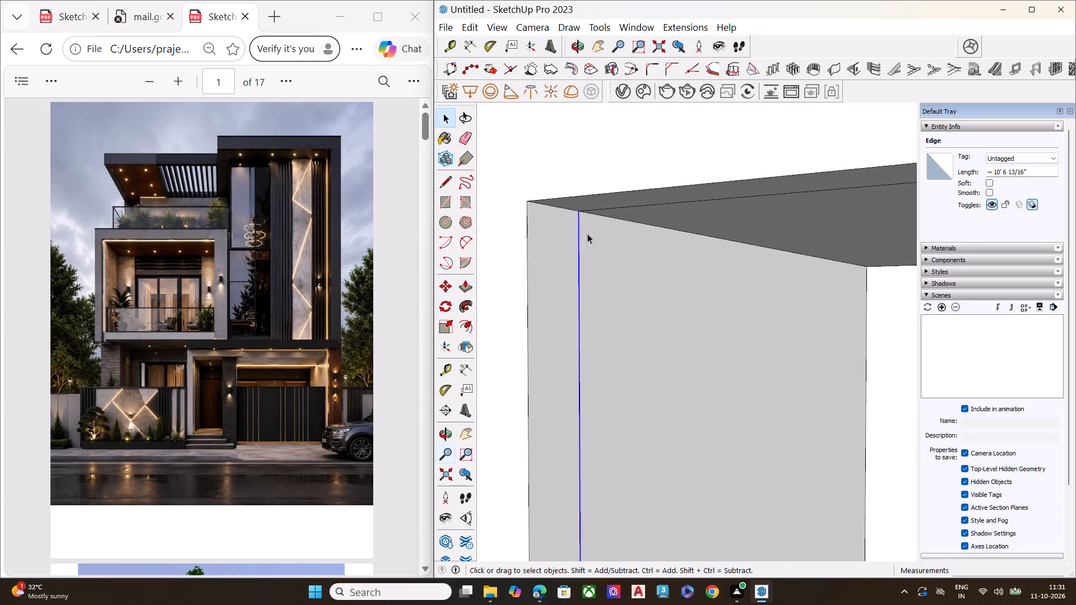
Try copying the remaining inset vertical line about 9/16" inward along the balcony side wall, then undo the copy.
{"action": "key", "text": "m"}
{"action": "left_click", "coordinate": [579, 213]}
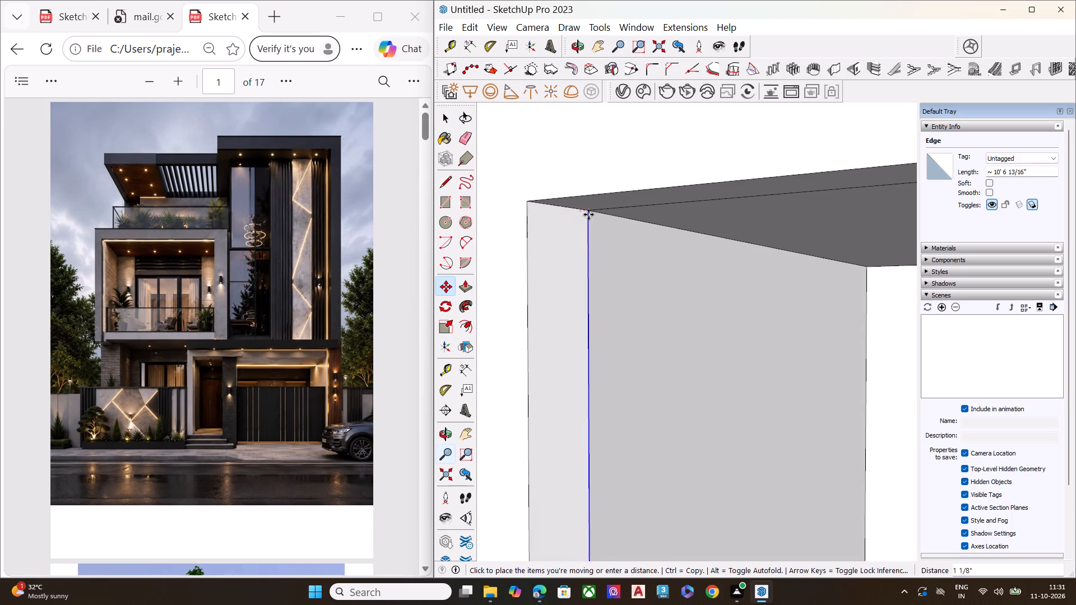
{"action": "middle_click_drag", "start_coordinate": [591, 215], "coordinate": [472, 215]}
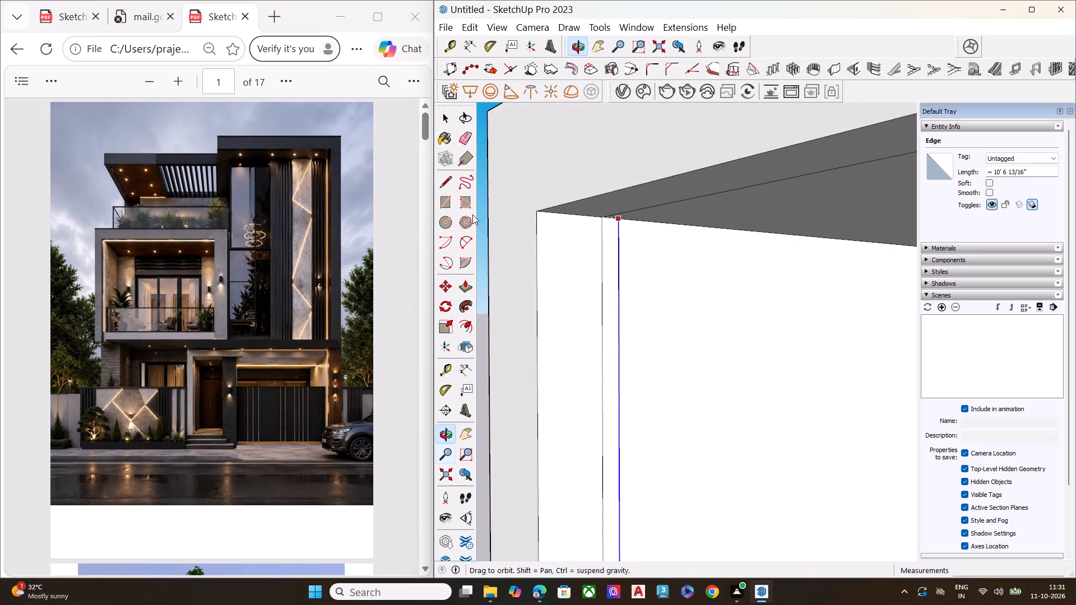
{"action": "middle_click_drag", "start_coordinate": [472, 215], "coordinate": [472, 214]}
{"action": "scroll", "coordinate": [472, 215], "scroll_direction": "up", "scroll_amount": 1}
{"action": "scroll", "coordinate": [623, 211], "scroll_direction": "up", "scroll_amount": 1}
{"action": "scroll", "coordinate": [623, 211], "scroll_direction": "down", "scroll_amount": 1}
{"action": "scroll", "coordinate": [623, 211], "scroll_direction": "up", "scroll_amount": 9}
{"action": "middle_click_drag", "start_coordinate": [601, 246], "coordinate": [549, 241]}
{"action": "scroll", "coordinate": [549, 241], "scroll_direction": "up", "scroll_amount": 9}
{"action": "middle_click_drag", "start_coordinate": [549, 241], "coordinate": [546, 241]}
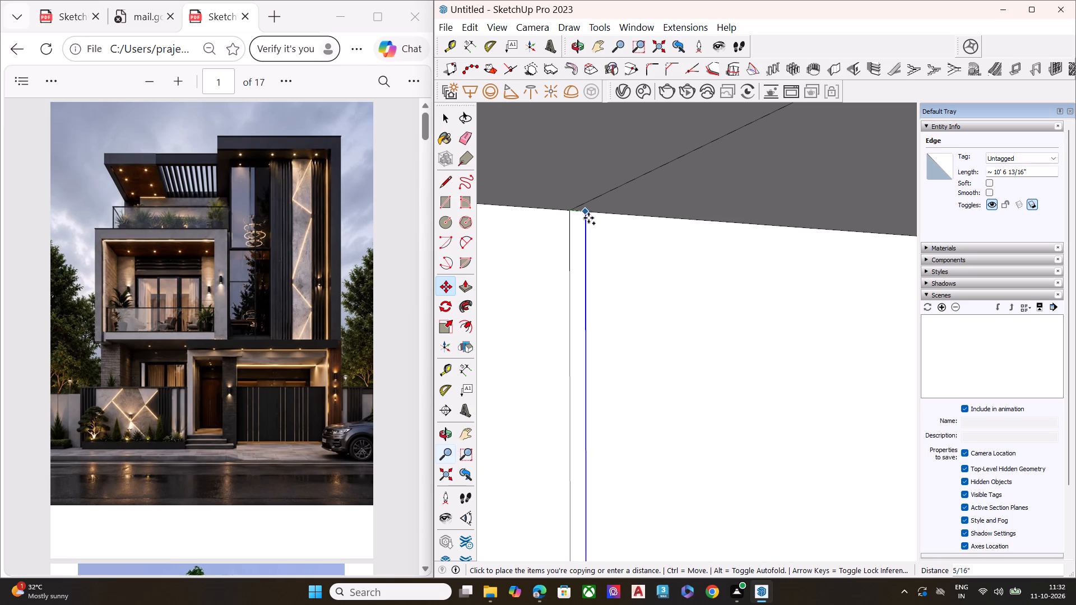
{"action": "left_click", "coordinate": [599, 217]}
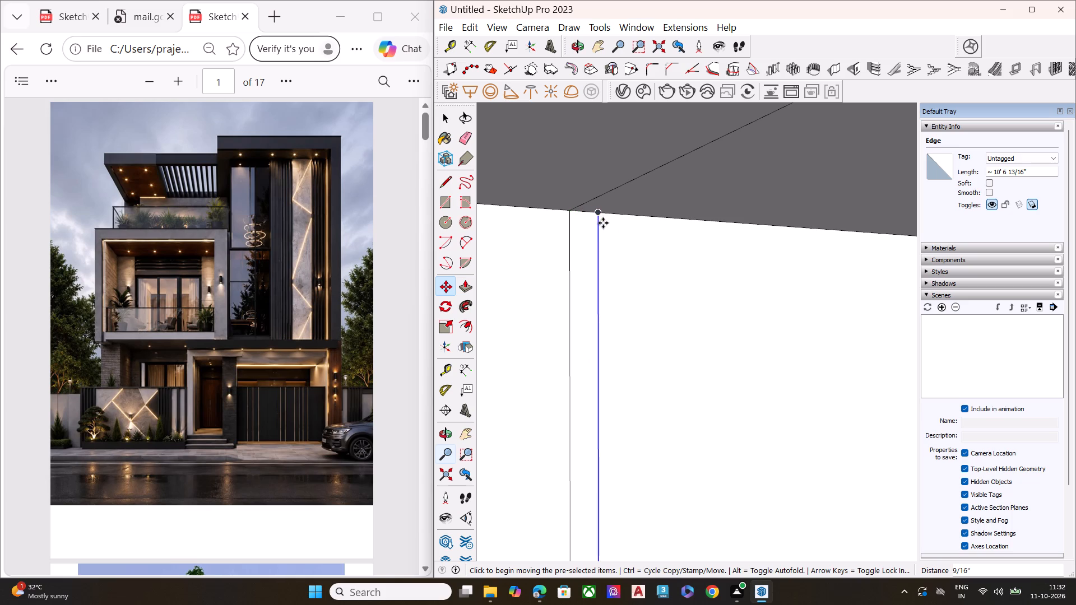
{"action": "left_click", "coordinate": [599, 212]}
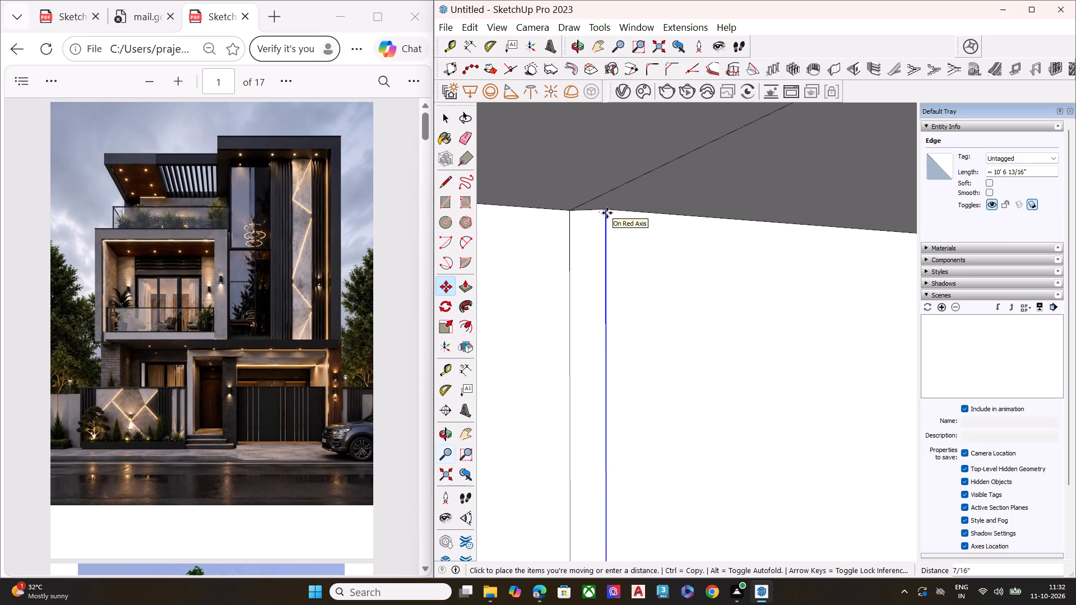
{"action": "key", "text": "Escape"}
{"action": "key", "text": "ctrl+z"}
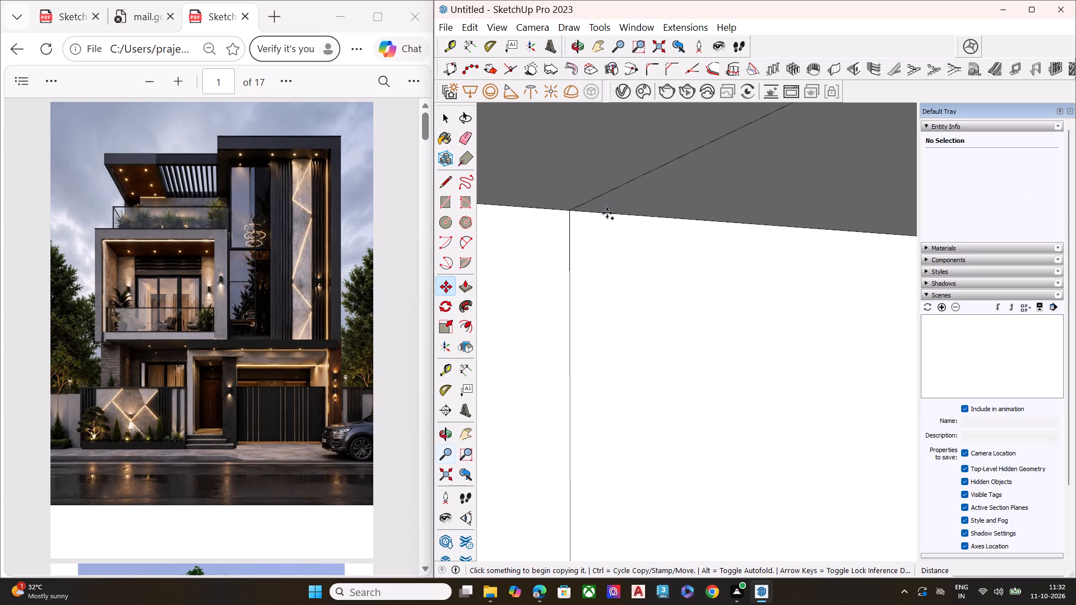
Copy the inset vertical line 2" inward along the ceiling edge of the balcony side wall.
{"action": "key", "text": "space"}
{"action": "left_click", "coordinate": [568, 227]}
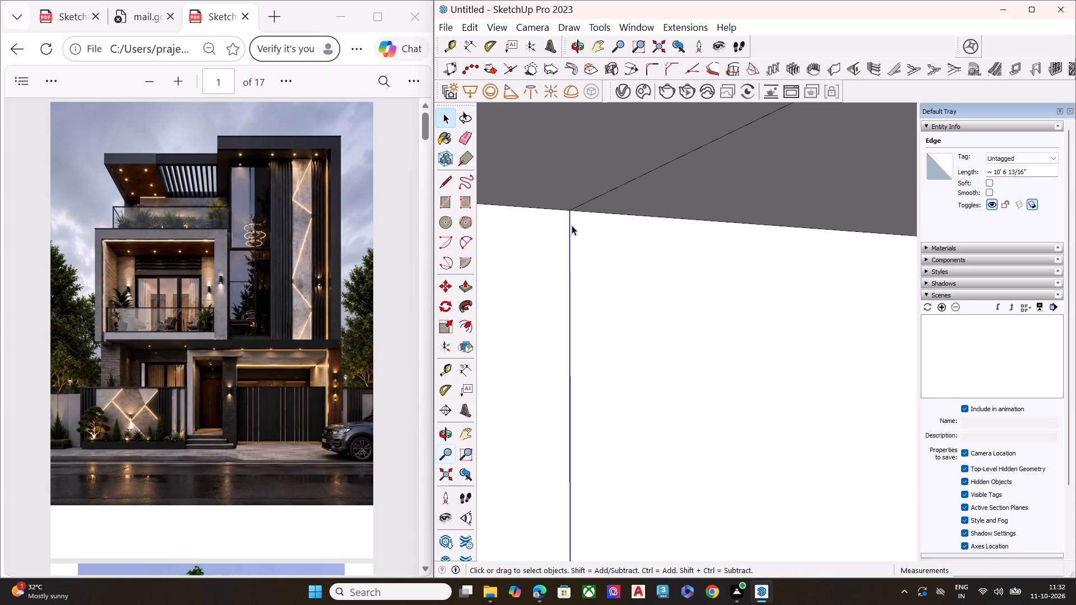
{"action": "key", "text": "m"}
{"action": "left_click", "coordinate": [572, 211]}
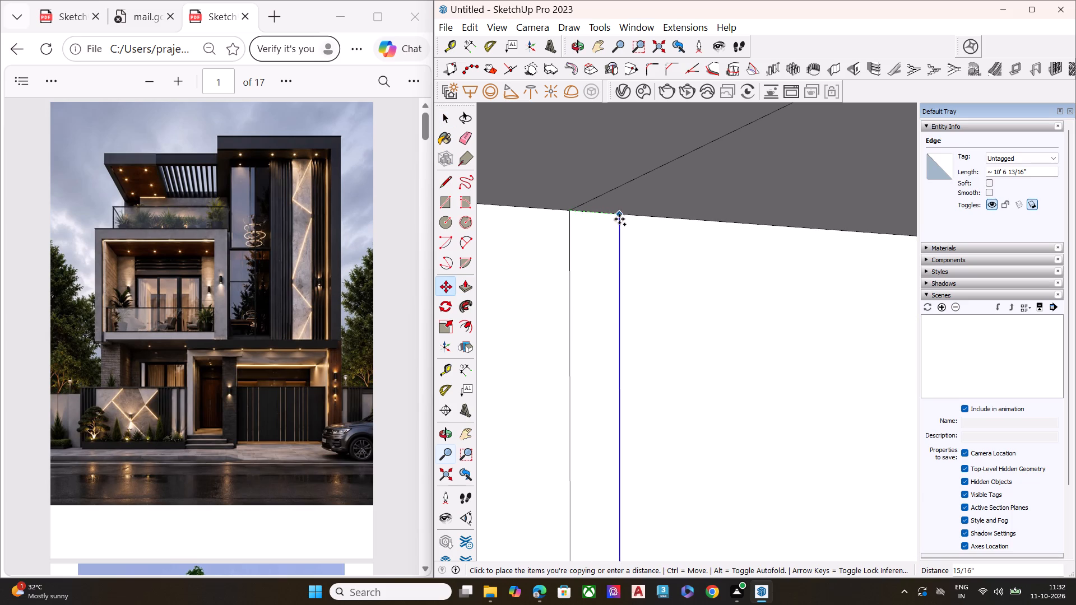
{"action": "left_click", "coordinate": [668, 221]}
{"action": "key", "text": "space"}
Draw a line about 10' 4 15/16" across the balcony ceiling, from the copied side-wall line's top to the opposite wall's second inset point.
{"action": "scroll", "coordinate": [594, 229], "scroll_direction": "down", "scroll_amount": 1}
{"action": "scroll", "coordinate": [594, 229], "scroll_direction": "up", "scroll_amount": 1}
{"action": "scroll", "coordinate": [594, 229], "scroll_direction": "down", "scroll_amount": 6}
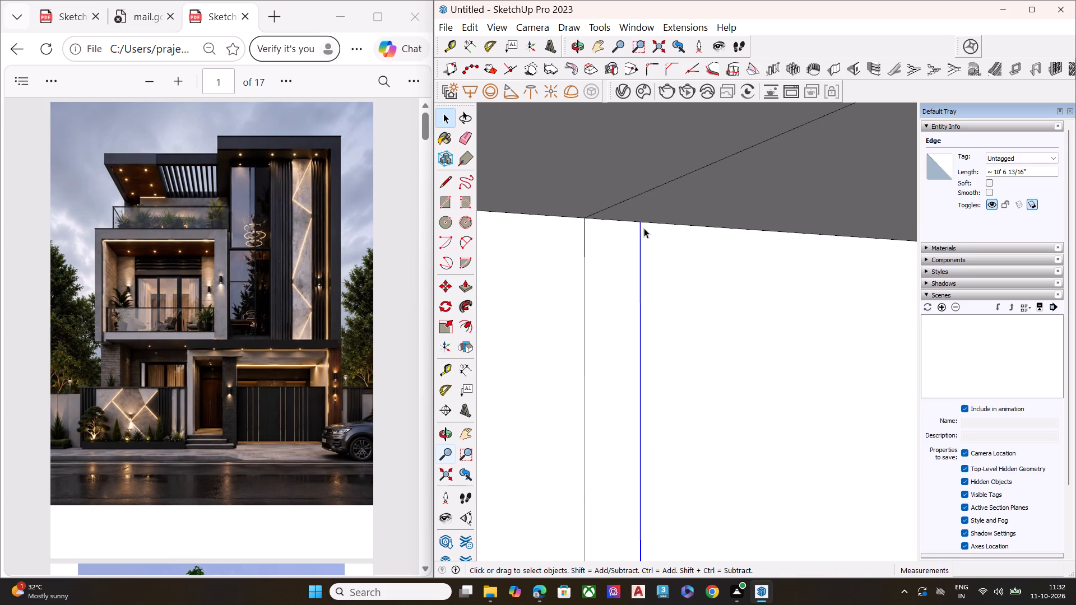
{"action": "key", "text": "l"}
{"action": "left_click", "coordinate": [641, 224]}
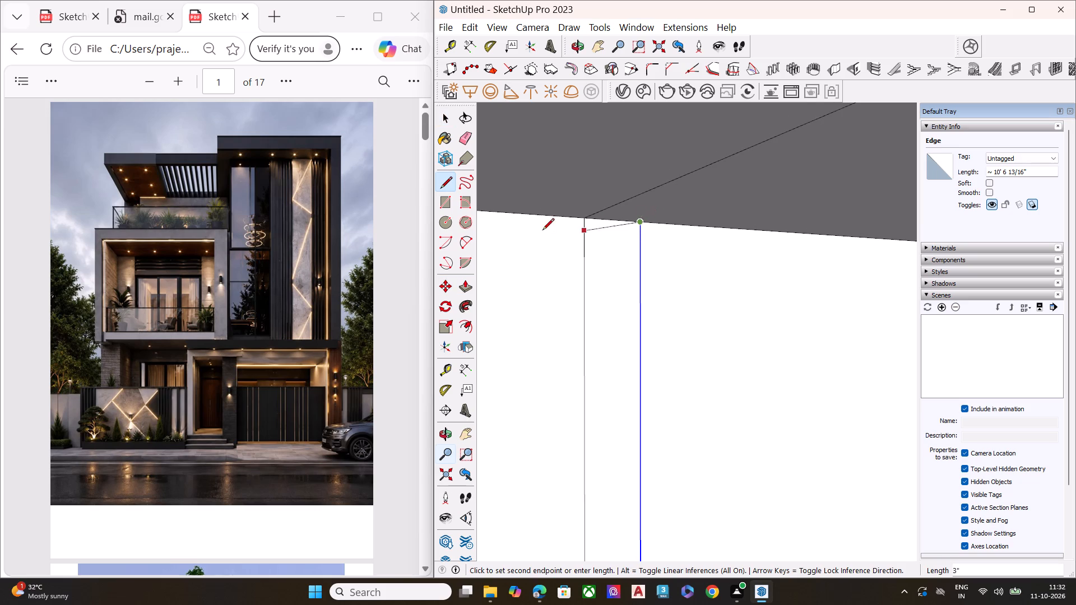
{"action": "scroll", "coordinate": [531, 238], "scroll_direction": "down", "scroll_amount": 2}
{"action": "scroll", "coordinate": [530, 239], "scroll_direction": "up", "scroll_amount": 1}
{"action": "scroll", "coordinate": [530, 240], "scroll_direction": "down", "scroll_amount": 3}
{"action": "scroll", "coordinate": [531, 243], "scroll_direction": "up", "scroll_amount": 1}
{"action": "scroll", "coordinate": [534, 244], "scroll_direction": "down", "scroll_amount": 13}
{"action": "middle_click_drag", "start_coordinate": [601, 285], "coordinate": [733, 231]}
{"action": "scroll", "coordinate": [563, 255], "scroll_direction": "down", "scroll_amount": 1}
{"action": "scroll", "coordinate": [563, 256], "scroll_direction": "up", "scroll_amount": 2}
{"action": "scroll", "coordinate": [556, 259], "scroll_direction": "down", "scroll_amount": 3}
{"action": "scroll", "coordinate": [555, 260], "scroll_direction": "up", "scroll_amount": 3}
{"action": "scroll", "coordinate": [555, 260], "scroll_direction": "down", "scroll_amount": 7}
{"action": "scroll", "coordinate": [562, 258], "scroll_direction": "up", "scroll_amount": 1}
{"action": "scroll", "coordinate": [562, 258], "scroll_direction": "down", "scroll_amount": 5}
{"action": "scroll", "coordinate": [562, 258], "scroll_direction": "up", "scroll_amount": 1}
{"action": "scroll", "coordinate": [562, 258], "scroll_direction": "down", "scroll_amount": 3}
{"action": "scroll", "coordinate": [564, 248], "scroll_direction": "up", "scroll_amount": 1}
{"action": "scroll", "coordinate": [564, 248], "scroll_direction": "down", "scroll_amount": 2}
{"action": "scroll", "coordinate": [564, 248], "scroll_direction": "up", "scroll_amount": 1}
{"action": "scroll", "coordinate": [564, 248], "scroll_direction": "down", "scroll_amount": 6}
{"action": "scroll", "coordinate": [569, 264], "scroll_direction": "up", "scroll_amount": 1}
{"action": "scroll", "coordinate": [570, 266], "scroll_direction": "down", "scroll_amount": 3}
{"action": "middle_click_drag", "start_coordinate": [595, 257], "coordinate": [758, 204]}
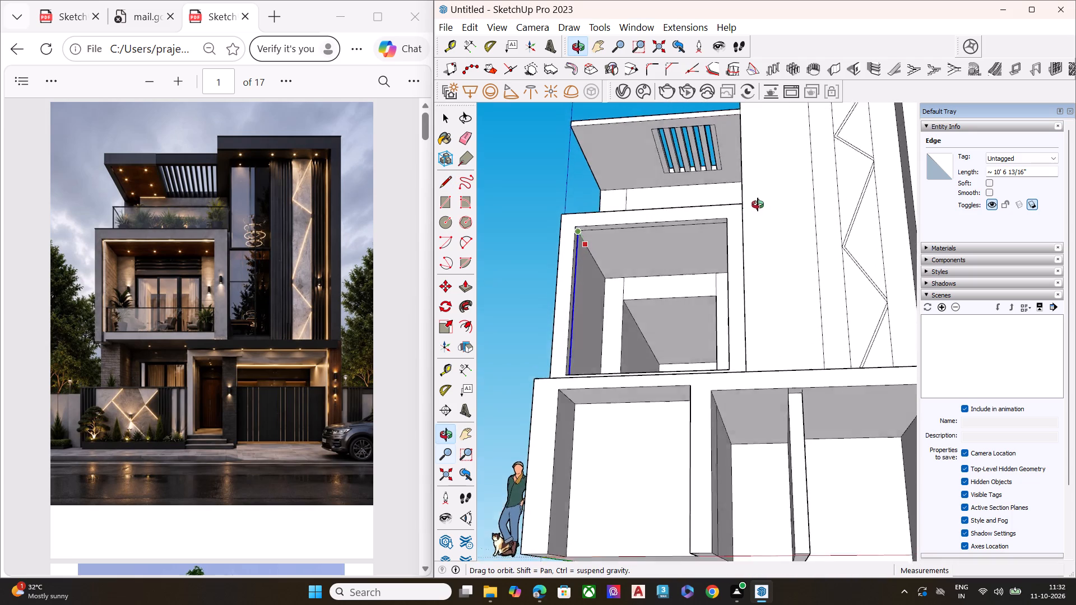
{"action": "middle_click_drag", "start_coordinate": [758, 204], "coordinate": [777, 199]}
{"action": "middle_click_drag", "start_coordinate": [703, 238], "coordinate": [789, 220]}
{"action": "scroll", "coordinate": [732, 234], "scroll_direction": "up", "scroll_amount": 9}
{"action": "scroll", "coordinate": [780, 232], "scroll_direction": "up", "scroll_amount": 7}
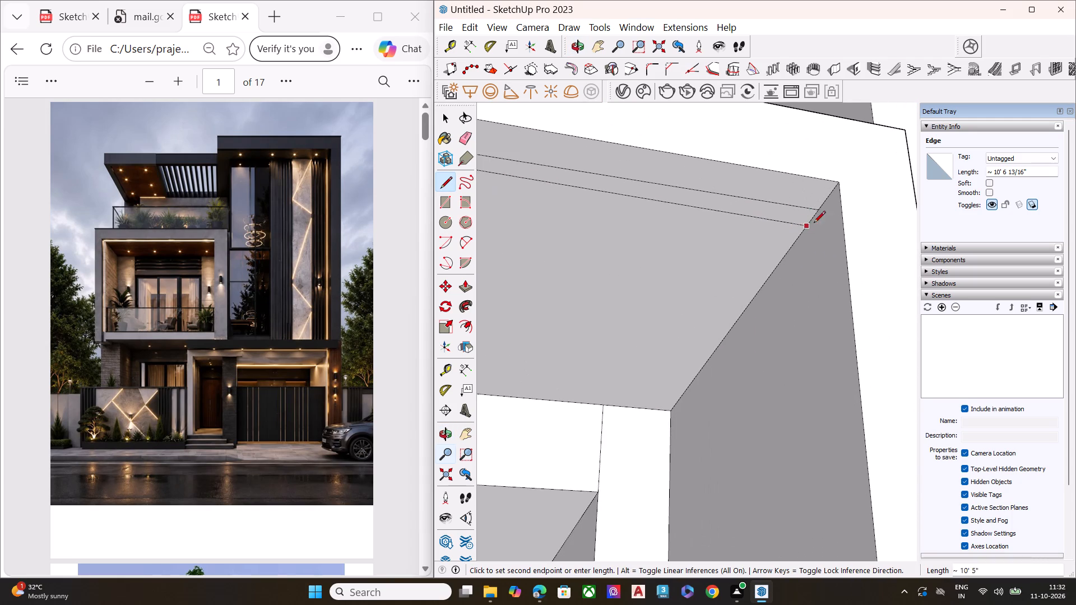
{"action": "scroll", "coordinate": [817, 217], "scroll_direction": "up", "scroll_amount": 4}
{"action": "left_click", "coordinate": [814, 217]}
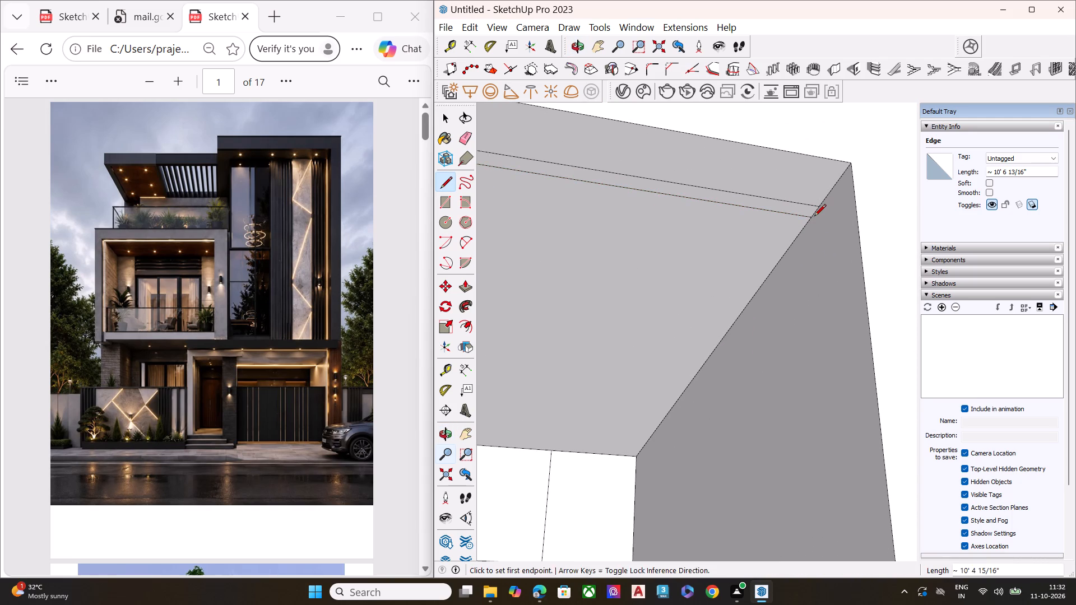
{"action": "key", "text": "space"}
Push/Pull the narrow vertical strip of the top-floor terrace's back wall by about 5/8", then clear the selection.
{"action": "scroll", "coordinate": [703, 237], "scroll_direction": "down", "scroll_amount": 2}
{"action": "scroll", "coordinate": [702, 238], "scroll_direction": "up", "scroll_amount": 2}
{"action": "scroll", "coordinate": [702, 239], "scroll_direction": "down", "scroll_amount": 2}
{"action": "scroll", "coordinate": [701, 240], "scroll_direction": "up", "scroll_amount": 1}
{"action": "scroll", "coordinate": [701, 240], "scroll_direction": "down", "scroll_amount": 7}
{"action": "scroll", "coordinate": [698, 243], "scroll_direction": "up", "scroll_amount": 2}
{"action": "scroll", "coordinate": [702, 243], "scroll_direction": "down", "scroll_amount": 8}
{"action": "scroll", "coordinate": [755, 216], "scroll_direction": "up", "scroll_amount": 1}
{"action": "scroll", "coordinate": [755, 216], "scroll_direction": "down", "scroll_amount": 1}
{"action": "scroll", "coordinate": [755, 216], "scroll_direction": "up", "scroll_amount": 1}
{"action": "scroll", "coordinate": [755, 216], "scroll_direction": "down", "scroll_amount": 5}
{"action": "middle_click_drag", "start_coordinate": [760, 228], "coordinate": [650, 294]}
{"action": "scroll", "coordinate": [709, 253], "scroll_direction": "down", "scroll_amount": 8}
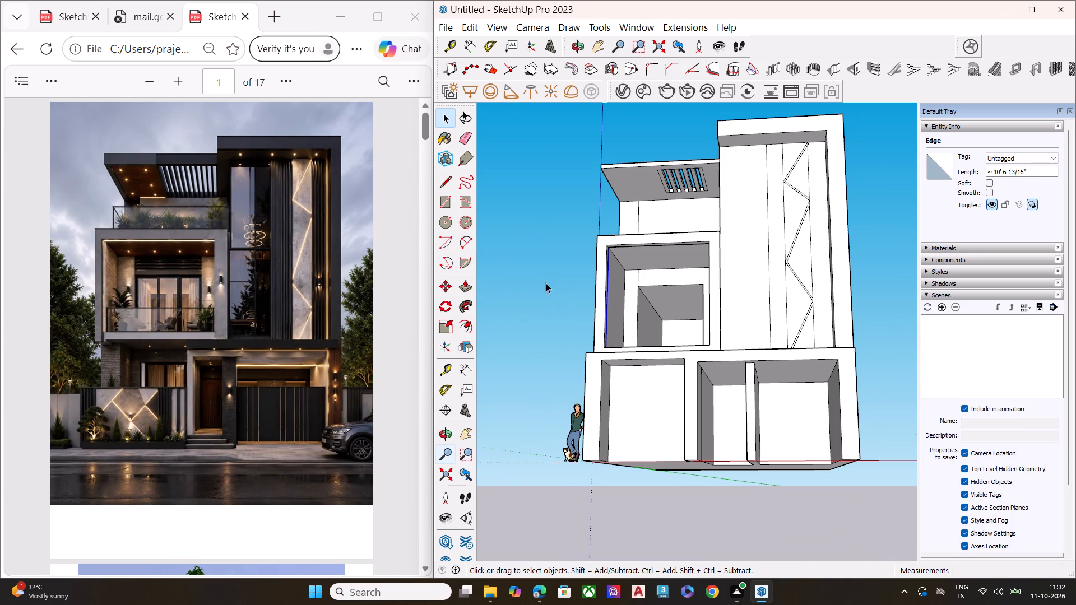
{"action": "scroll", "coordinate": [549, 285], "scroll_direction": "down", "scroll_amount": 4}
{"action": "middle_click_drag", "start_coordinate": [652, 281], "coordinate": [670, 404]}
{"action": "scroll", "coordinate": [636, 236], "scroll_direction": "up", "scroll_amount": 6}
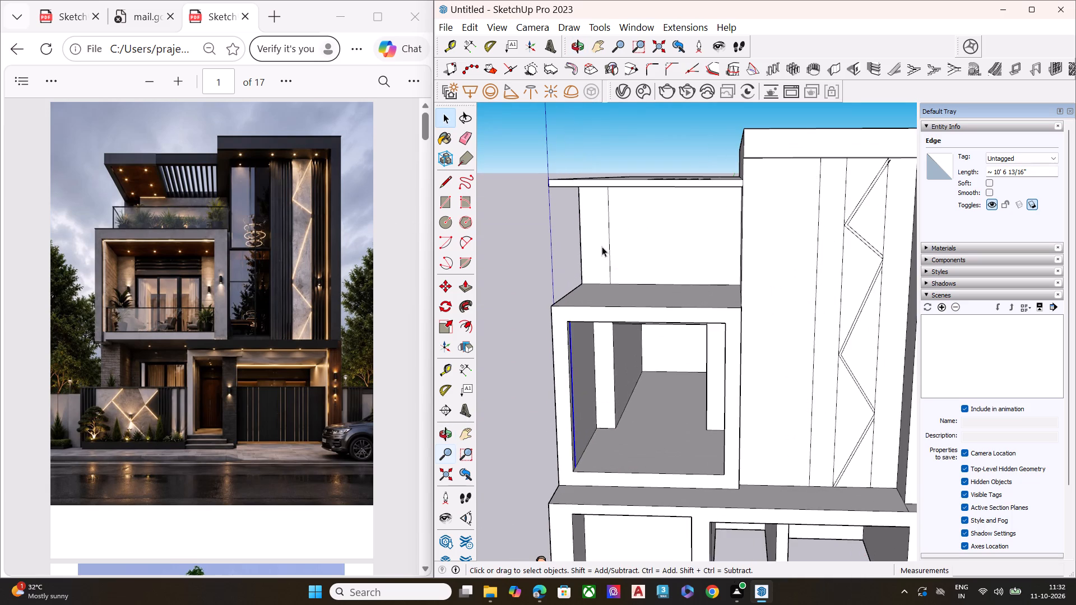
{"action": "middle_click_drag", "start_coordinate": [602, 246], "coordinate": [595, 215]}
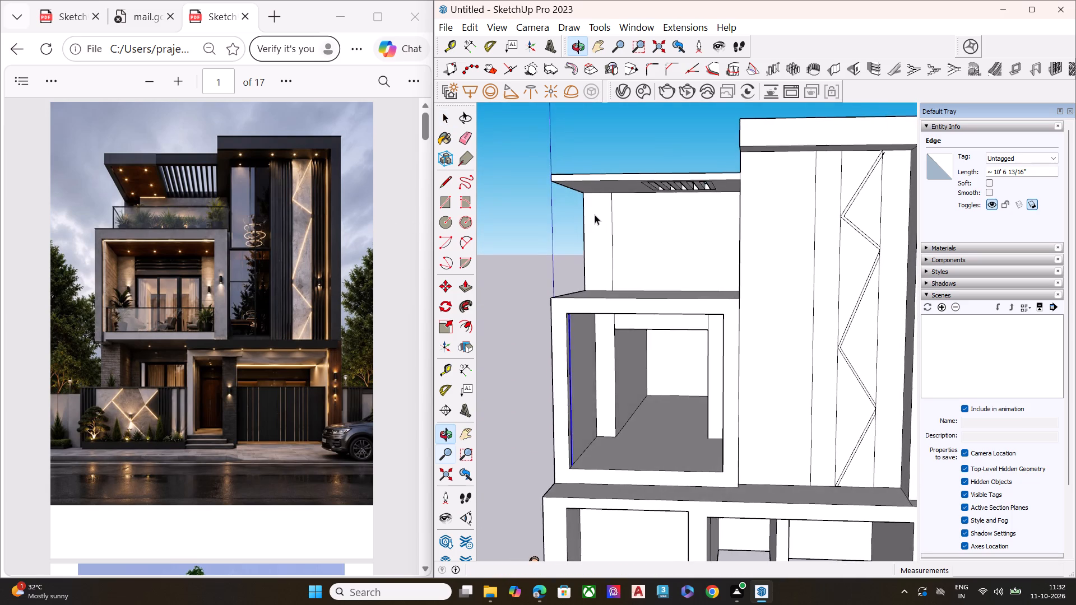
{"action": "scroll", "coordinate": [598, 217], "scroll_direction": "up", "scroll_amount": 6}
{"action": "left_click", "coordinate": [601, 228]}
{"action": "key", "text": "p"}
{"action": "left_click", "coordinate": [602, 228]}
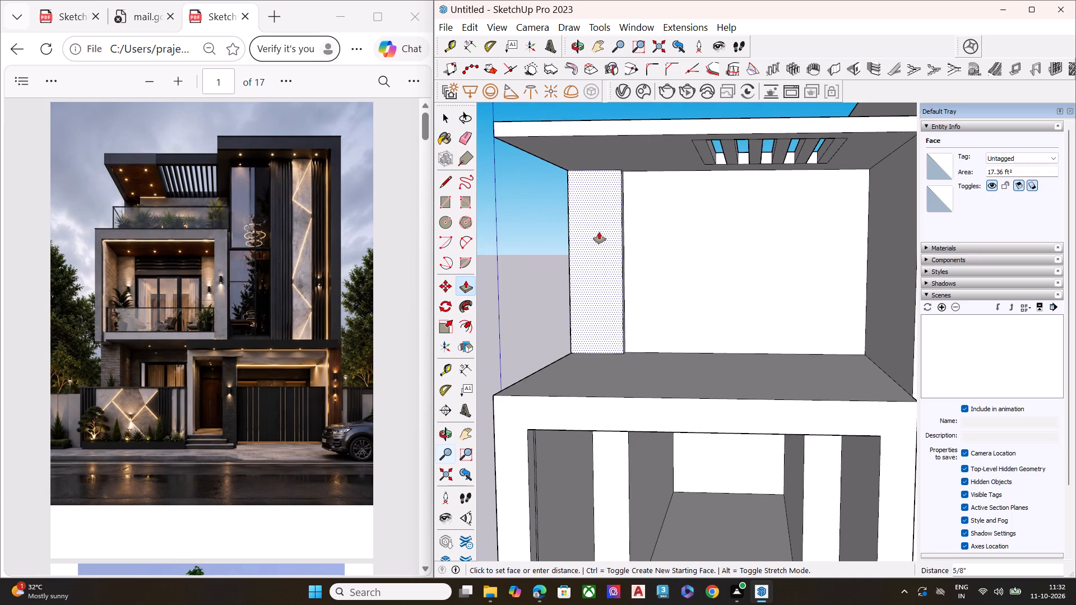
{"action": "left_click", "coordinate": [600, 232]}
{"action": "key", "text": "space"}
{"action": "scroll", "coordinate": [582, 232], "scroll_direction": "down", "scroll_amount": 5}
{"action": "scroll", "coordinate": [606, 250], "scroll_direction": "up", "scroll_amount": 1}
{"action": "scroll", "coordinate": [623, 245], "scroll_direction": "down", "scroll_amount": 1}
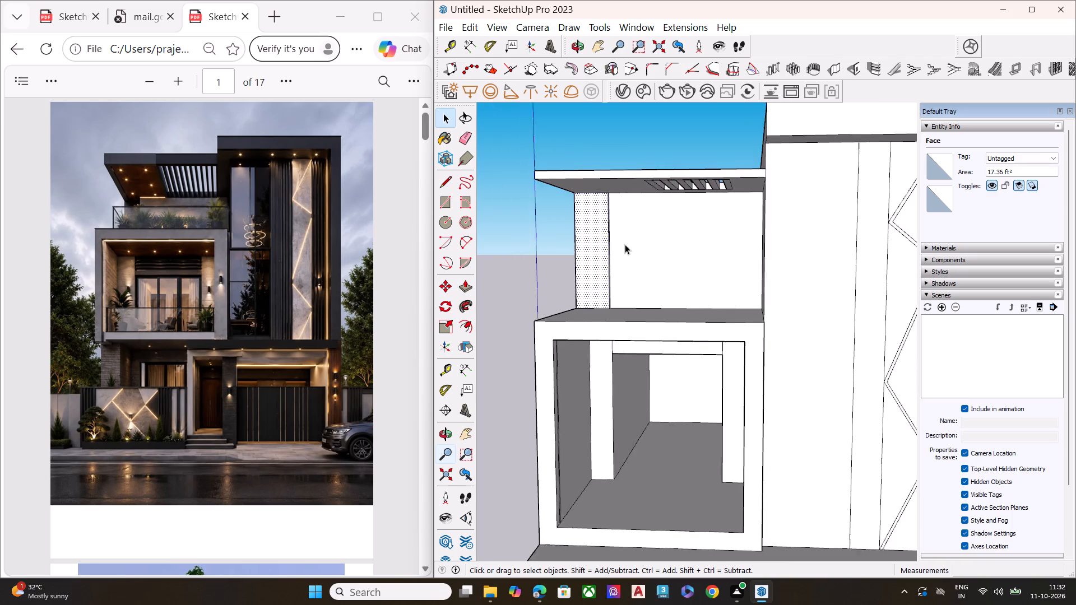
{"action": "scroll", "coordinate": [625, 244], "scroll_direction": "down", "scroll_amount": 1}
{"action": "middle_click", "coordinate": [633, 239]}
{"action": "left_click", "coordinate": [634, 143]}
Draw a circle of about 3 13/16" radius on the tall tower's top soffit, near the end beside the terrace.
{"action": "scroll", "coordinate": [545, 169], "scroll_direction": "down", "scroll_amount": 7}
{"action": "middle_click_drag", "start_coordinate": [618, 277], "coordinate": [680, 218]}
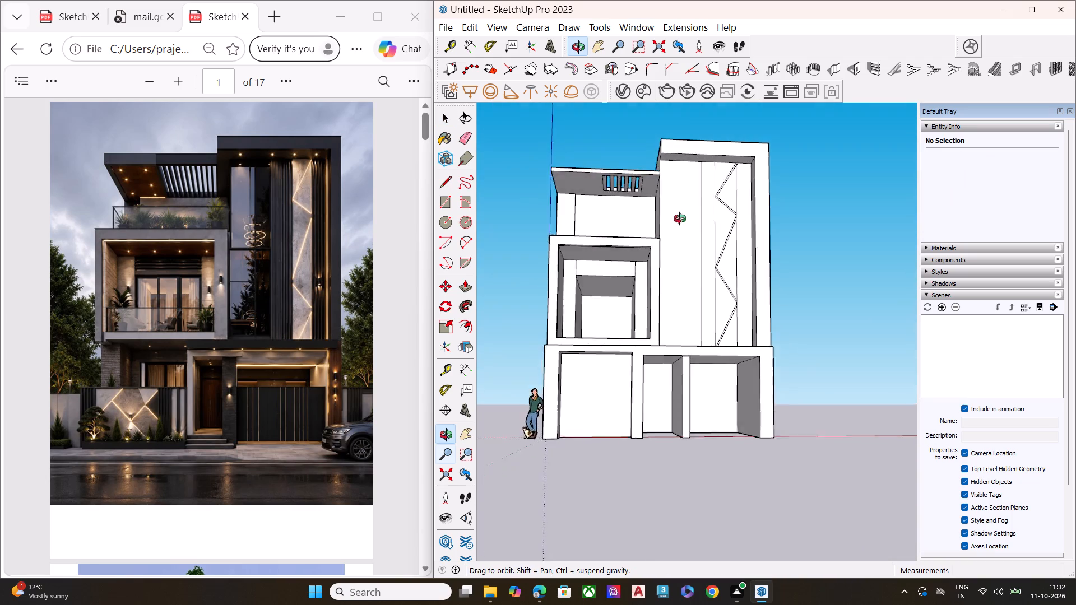
{"action": "middle_click_drag", "start_coordinate": [680, 218], "coordinate": [713, 218]}
{"action": "scroll", "coordinate": [734, 255], "scroll_direction": "up", "scroll_amount": 8}
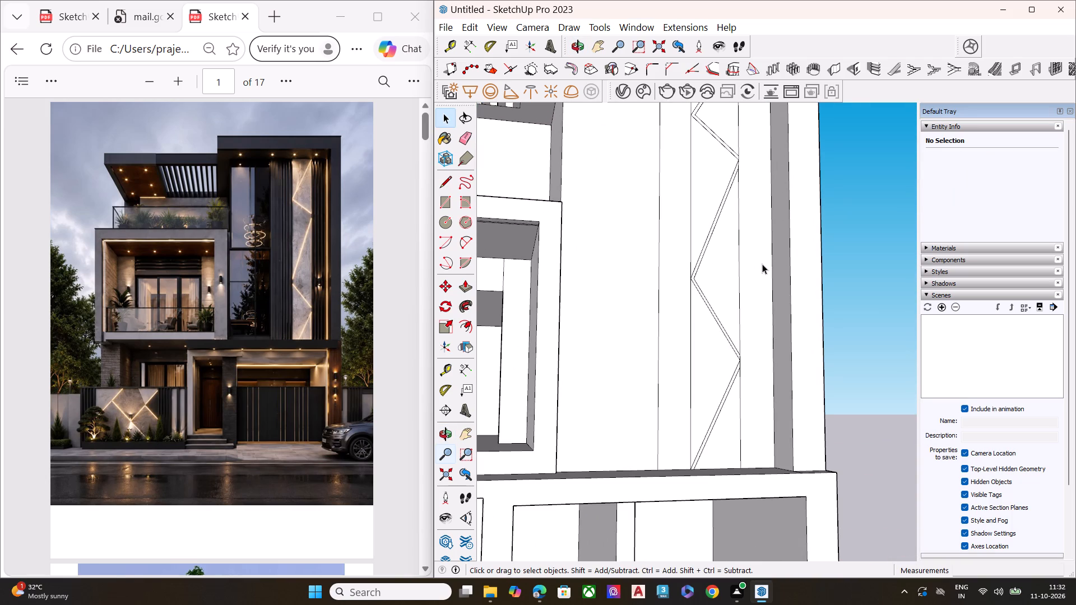
{"action": "scroll", "coordinate": [789, 262], "scroll_direction": "down", "scroll_amount": 8}
{"action": "middle_click_drag", "start_coordinate": [792, 274], "coordinate": [528, 304]}
{"action": "scroll", "coordinate": [572, 300], "scroll_direction": "up", "scroll_amount": 6}
{"action": "scroll", "coordinate": [613, 293], "scroll_direction": "down", "scroll_amount": 7}
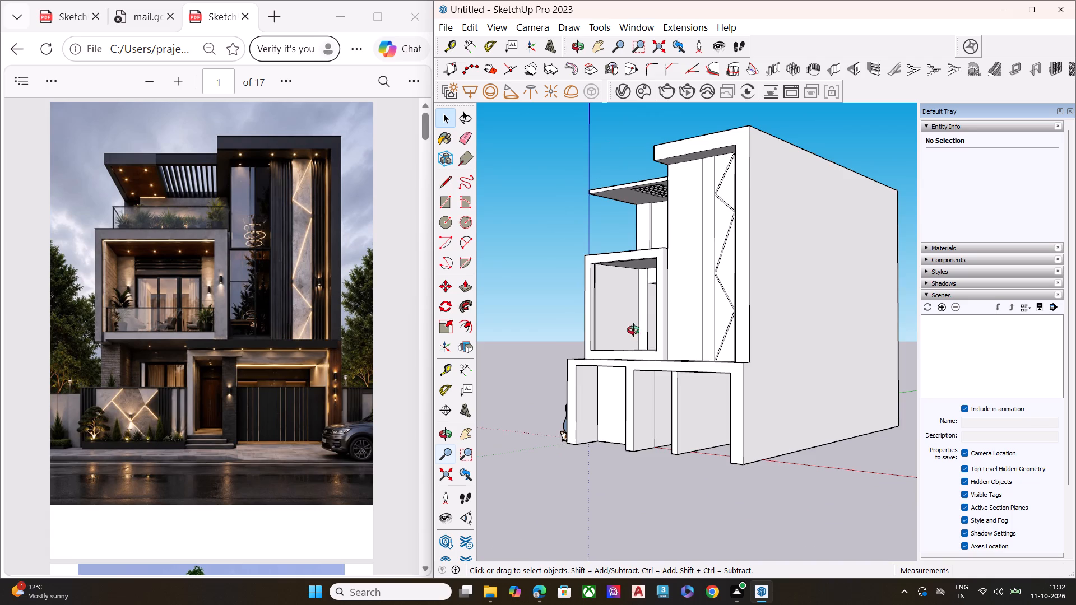
{"action": "middle_click_drag", "start_coordinate": [633, 330], "coordinate": [719, 143]}
{"action": "scroll", "coordinate": [688, 259], "scroll_direction": "up", "scroll_amount": 1}
{"action": "scroll", "coordinate": [705, 151], "scroll_direction": "up", "scroll_amount": 7}
{"action": "middle_click_drag", "start_coordinate": [701, 196], "coordinate": [760, 202]}
{"action": "scroll", "coordinate": [743, 197], "scroll_direction": "up", "scroll_amount": 3}
{"action": "scroll", "coordinate": [717, 191], "scroll_direction": "down", "scroll_amount": 1}
{"action": "scroll", "coordinate": [715, 190], "scroll_direction": "up", "scroll_amount": 3}
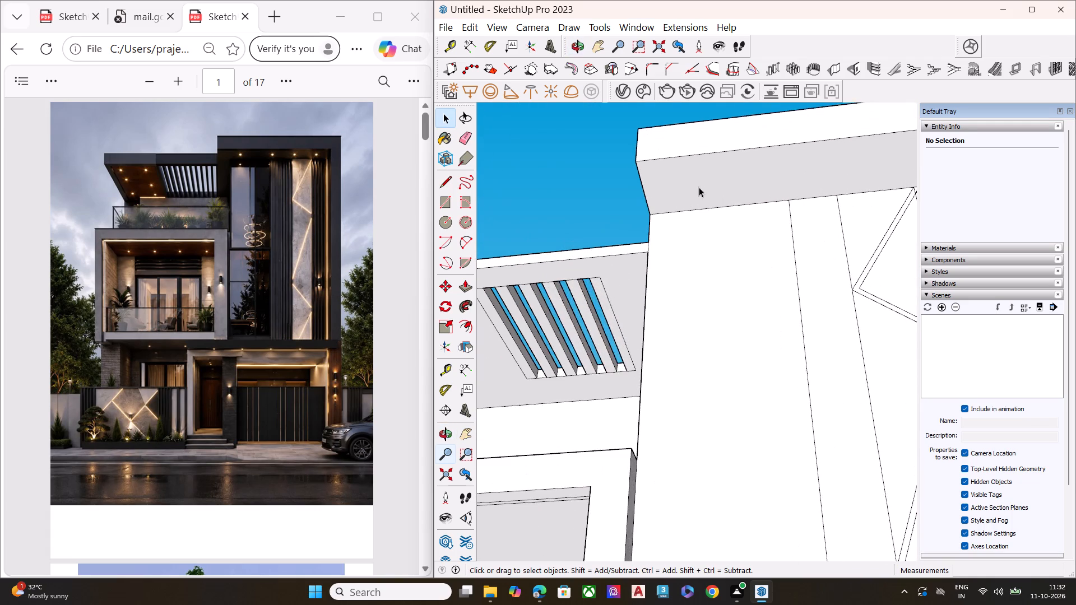
{"action": "scroll", "coordinate": [672, 177], "scroll_direction": "up", "scroll_amount": 5}
{"action": "scroll", "coordinate": [625, 184], "scroll_direction": "down", "scroll_amount": 6}
{"action": "key", "text": "c"}
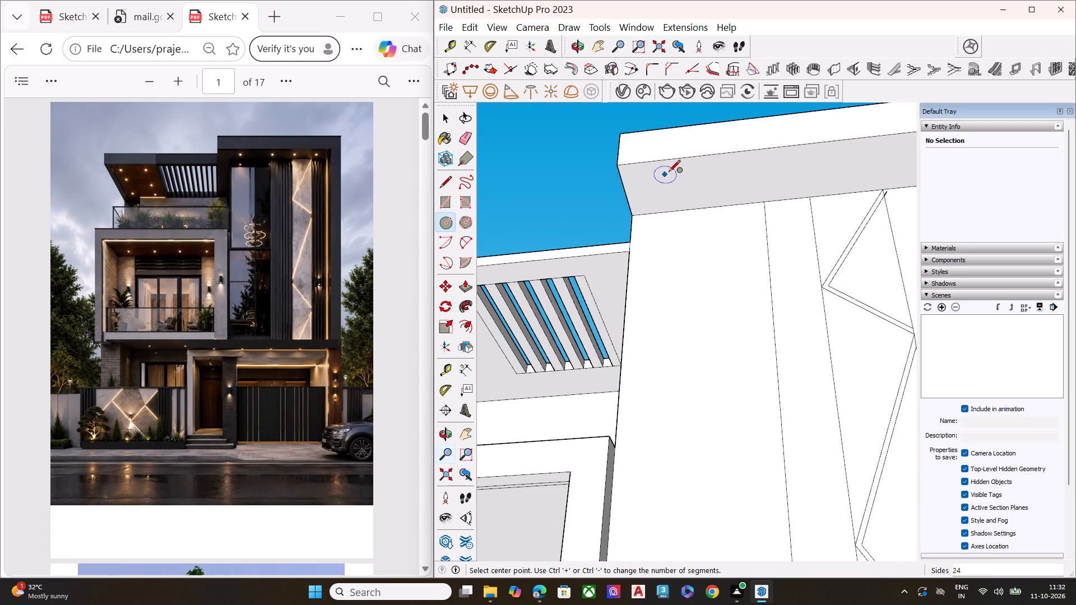
{"action": "left_click", "coordinate": [670, 188]}
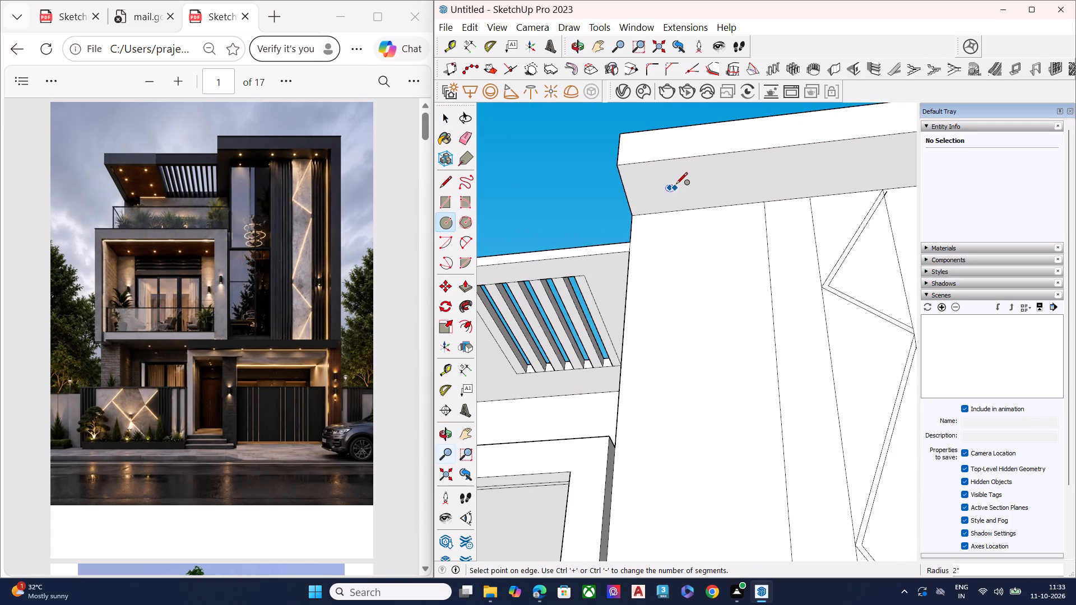
{"action": "scroll", "coordinate": [674, 186], "scroll_direction": "up", "scroll_amount": 5}
{"action": "scroll", "coordinate": [674, 186], "scroll_direction": "down", "scroll_amount": 1}
{"action": "scroll", "coordinate": [674, 186], "scroll_direction": "up", "scroll_amount": 4}
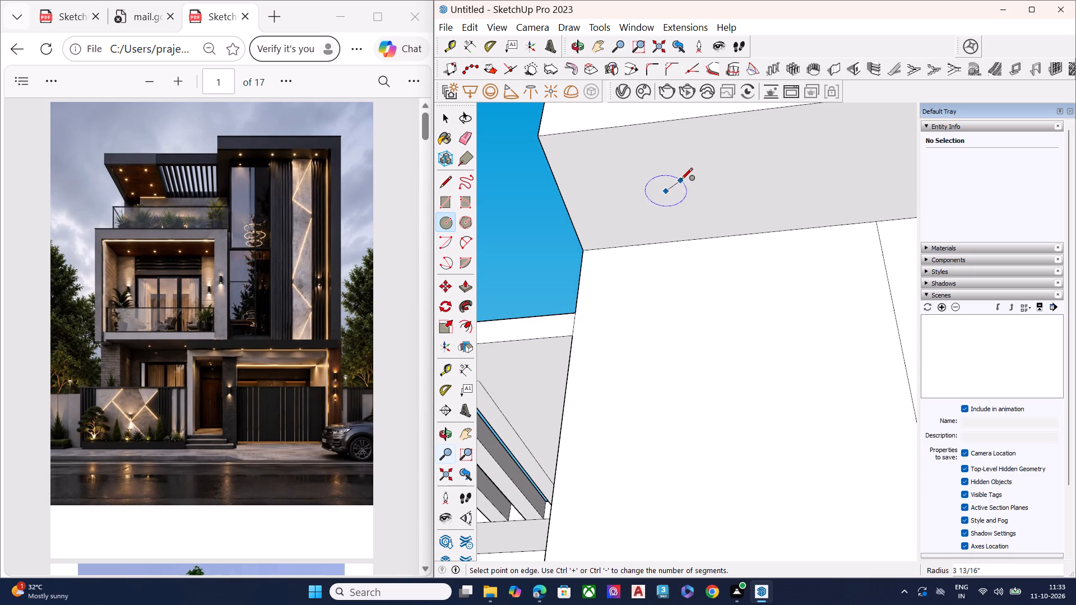
{"action": "left_click", "coordinate": [681, 180]}
{"action": "key", "text": "space"}
Copy the circle about 3' 7/8" along the tower soffit toward the far side wall.
{"action": "scroll", "coordinate": [631, 188], "scroll_direction": "down", "scroll_amount": 2}
{"action": "scroll", "coordinate": [629, 189], "scroll_direction": "up", "scroll_amount": 2}
{"action": "scroll", "coordinate": [629, 189], "scroll_direction": "down", "scroll_amount": 5}
{"action": "scroll", "coordinate": [657, 189], "scroll_direction": "up", "scroll_amount": 4}
{"action": "scroll", "coordinate": [659, 191], "scroll_direction": "down", "scroll_amount": 3}
{"action": "triple_click", "coordinate": [657, 187]}
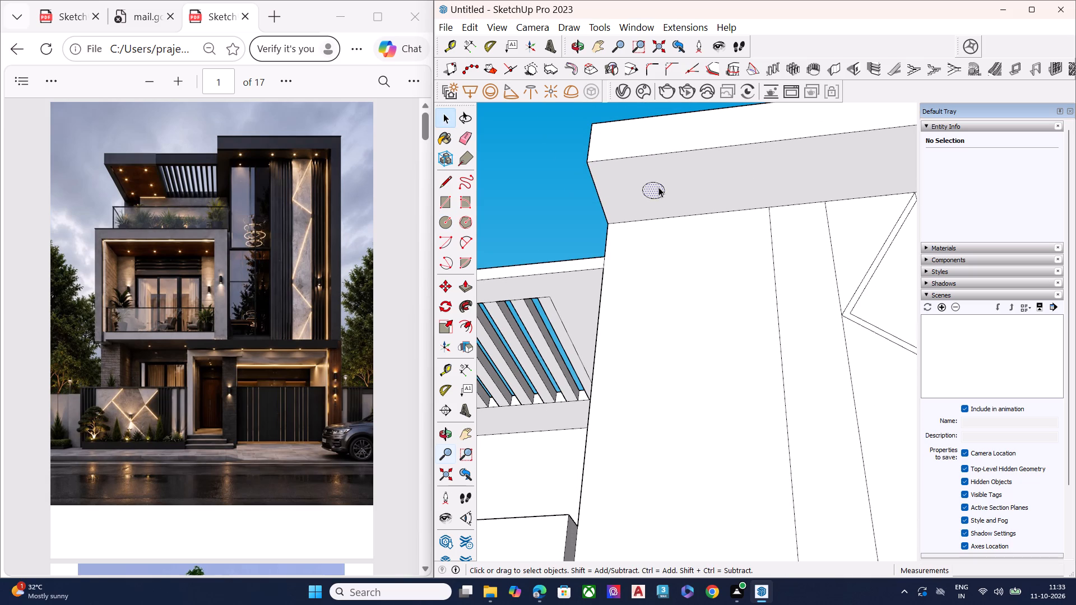
{"action": "key", "text": "m"}
{"action": "left_click", "coordinate": [654, 192]}
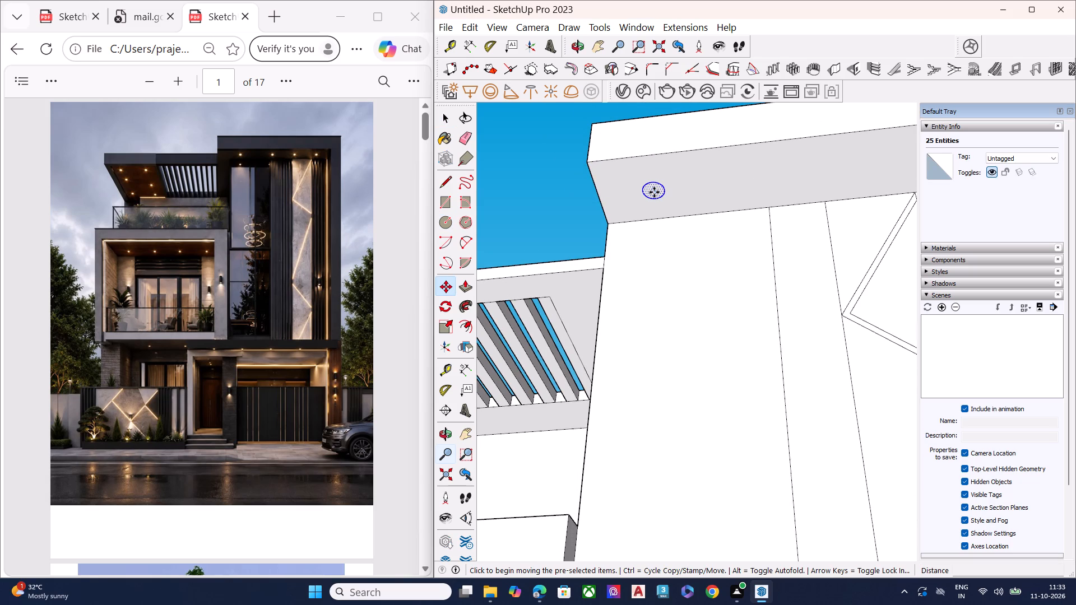
{"action": "scroll", "coordinate": [644, 190], "scroll_direction": "down", "scroll_amount": 5}
{"action": "middle_click_drag", "start_coordinate": [695, 192], "coordinate": [734, 193]}
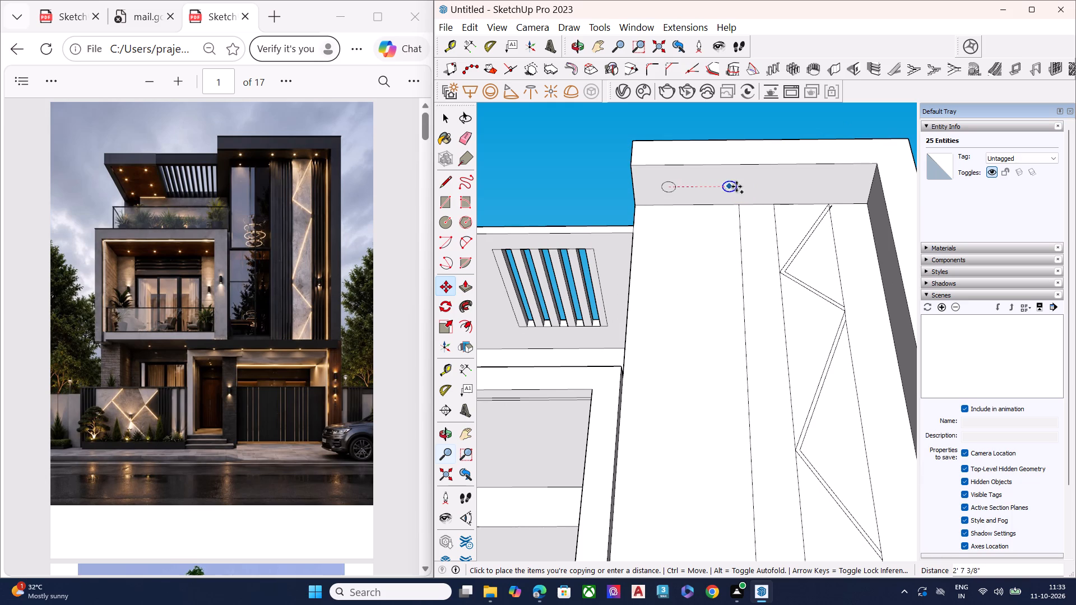
{"action": "left_click", "coordinate": [736, 187]}
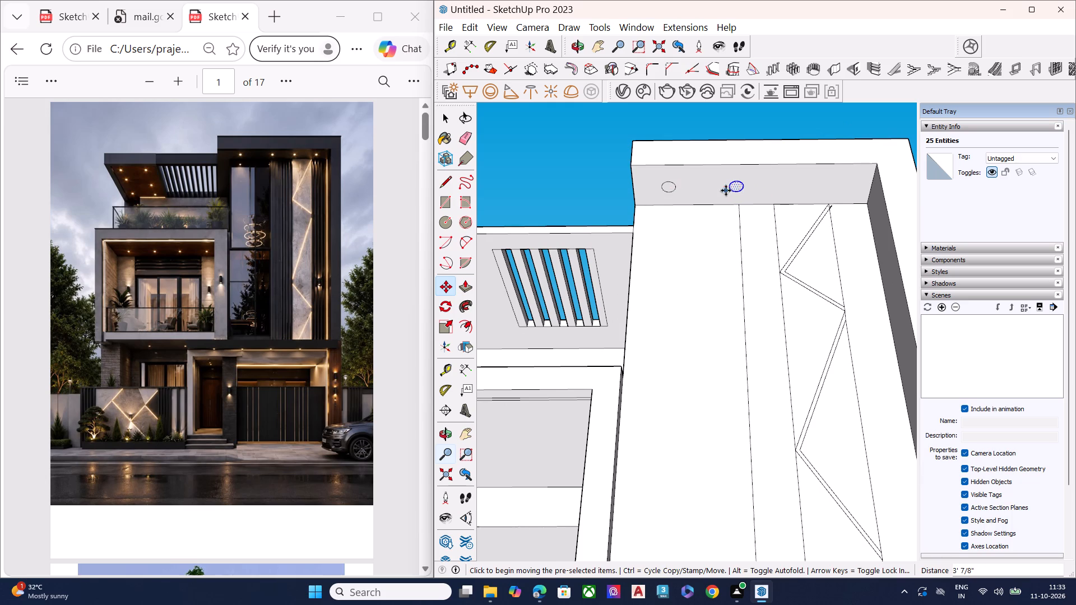
Copy the circle twice more along the soffit, at successive distances of about 2' 6 5/8" and 2' 4 11/16".
{"action": "scroll", "coordinate": [737, 187], "scroll_direction": "up", "scroll_amount": 8}
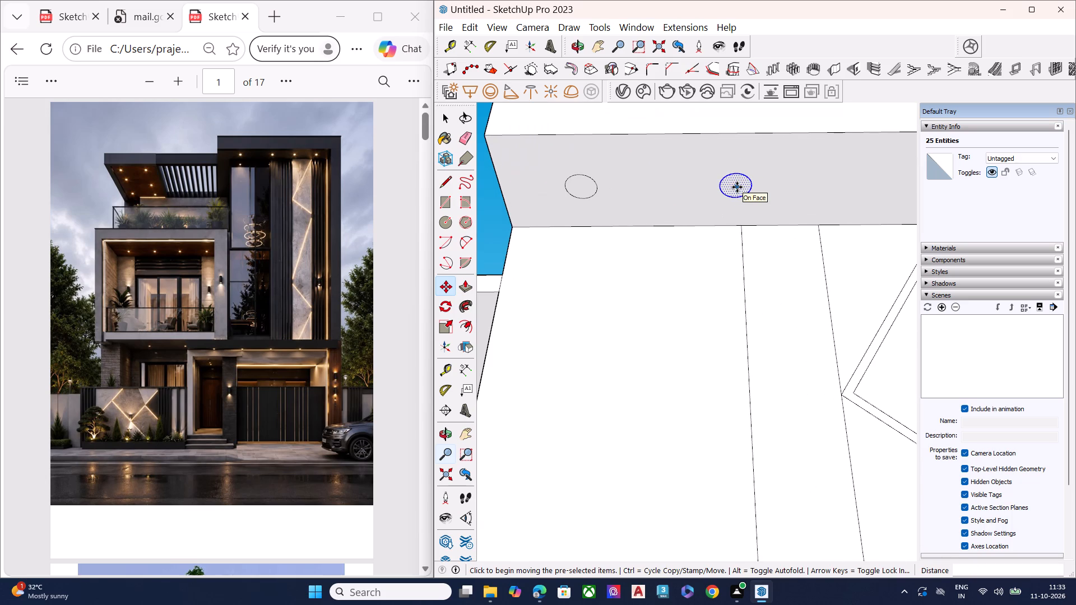
{"action": "left_click", "coordinate": [737, 187]}
{"action": "scroll", "coordinate": [727, 187], "scroll_direction": "down", "scroll_amount": 8}
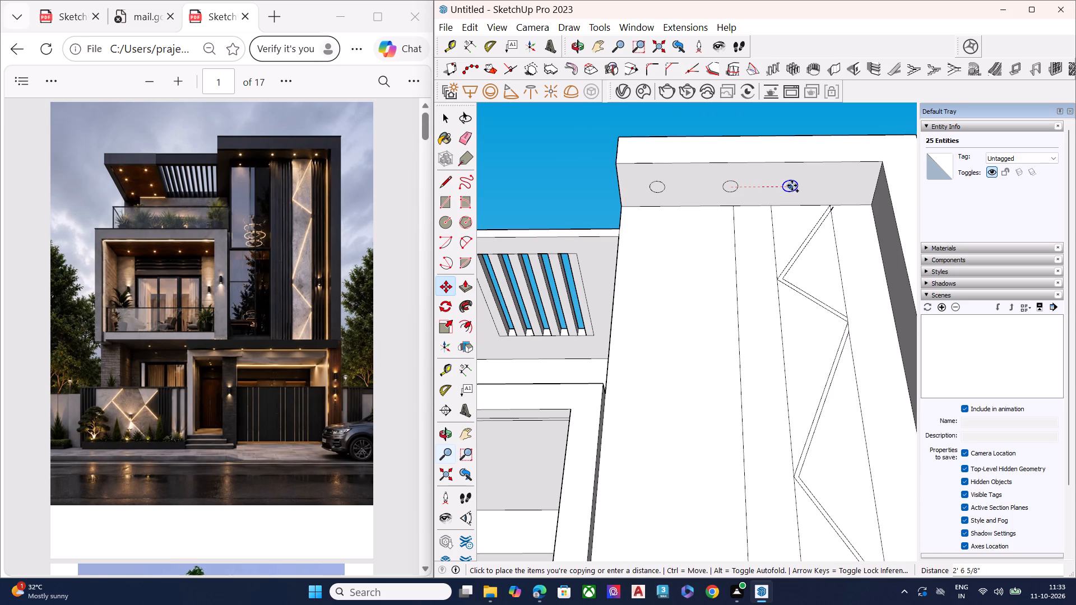
{"action": "left_click", "coordinate": [792, 185]}
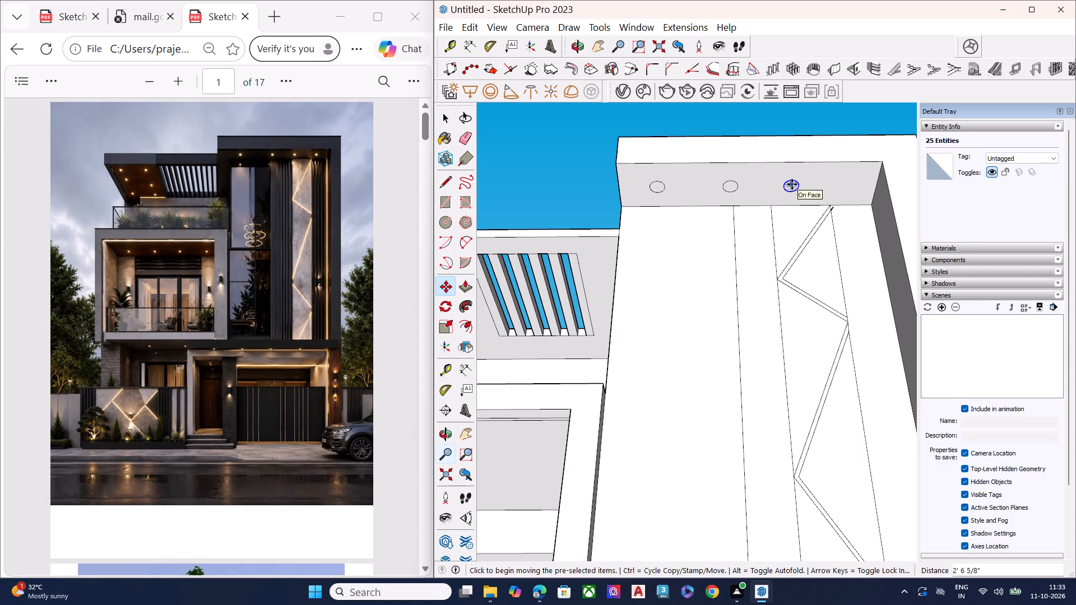
{"action": "left_click", "coordinate": [793, 185]}
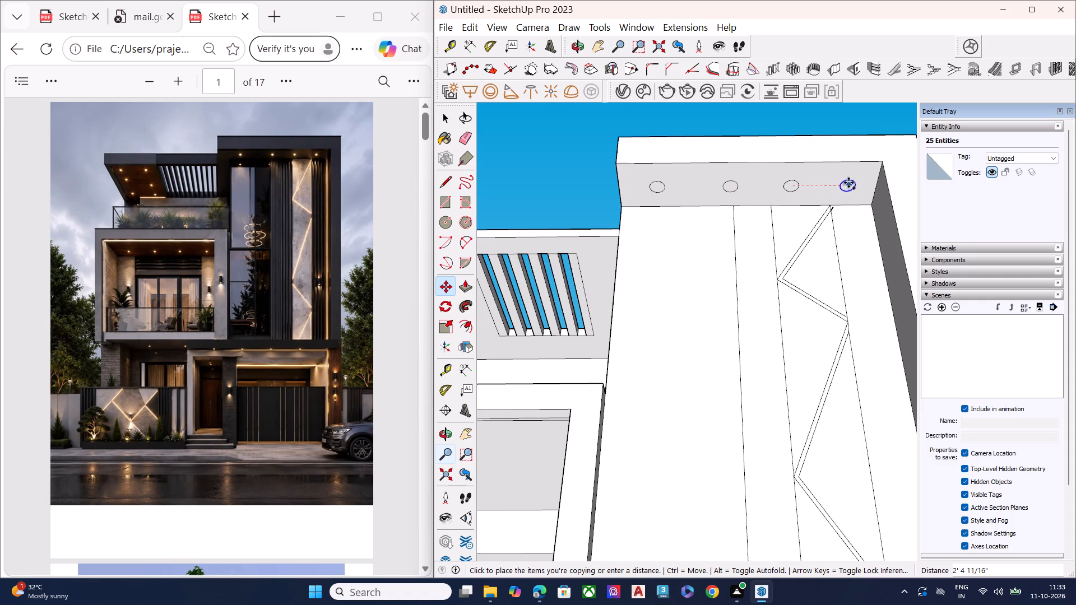
{"action": "left_click", "coordinate": [847, 183]}
{"action": "key", "text": "space"}
Move the third soffit circle about 2" toward the second circle.
{"action": "left_click", "coordinate": [784, 187]}
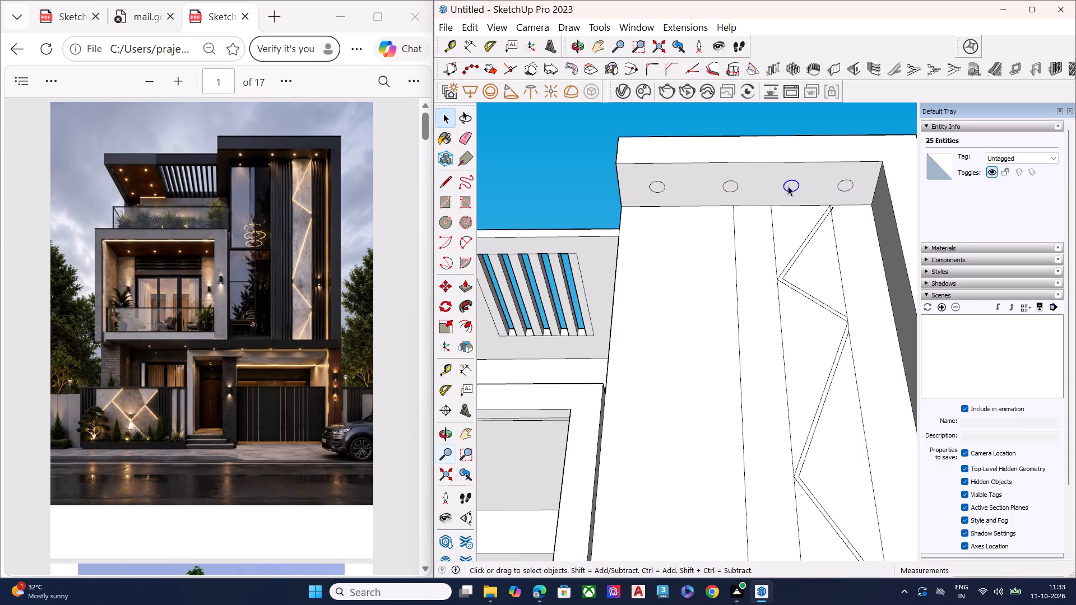
{"action": "left_click", "coordinate": [789, 185]}
{"action": "double_click", "coordinate": [789, 185]}
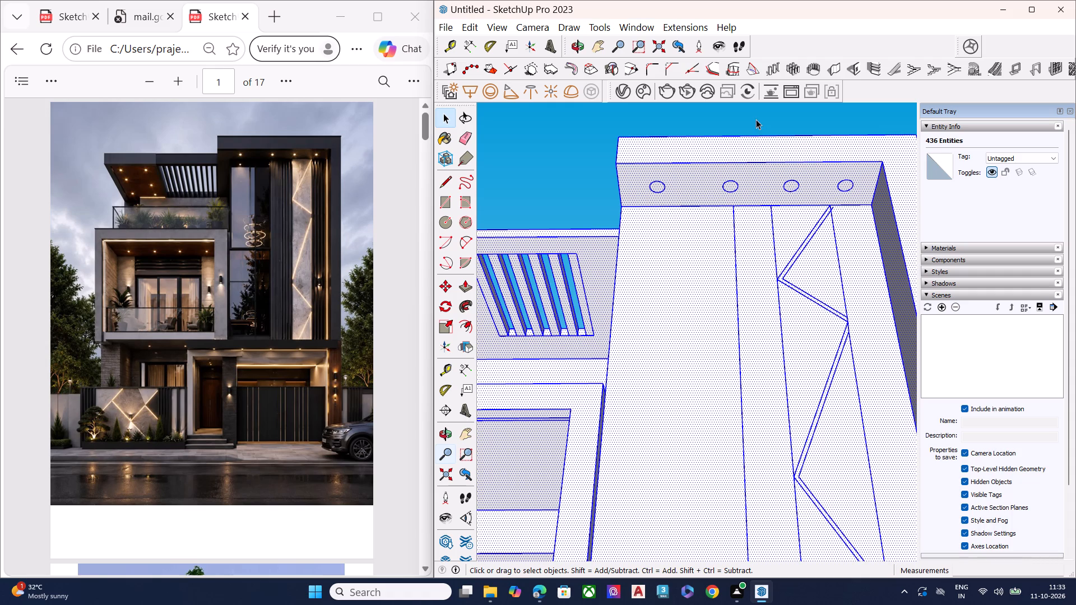
{"action": "left_click", "coordinate": [757, 113]}
{"action": "double_click", "coordinate": [795, 183]}
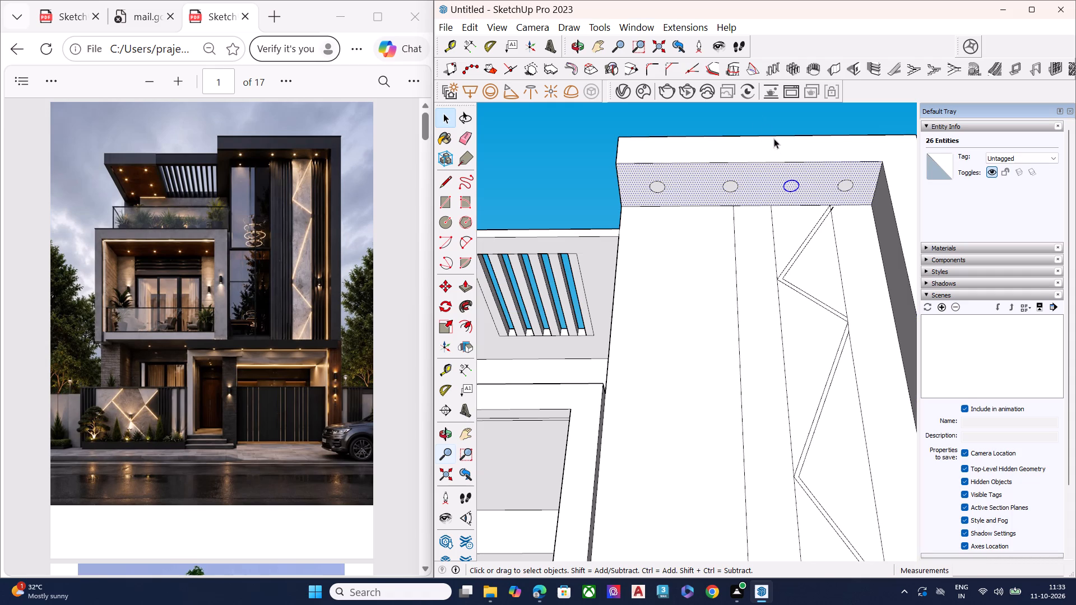
{"action": "left_click", "coordinate": [760, 118]}
{"action": "double_click", "coordinate": [791, 182]}
{"action": "left_click", "coordinate": [772, 120]}
{"action": "left_click", "coordinate": [788, 186]}
{"action": "left_click", "coordinate": [788, 186]}
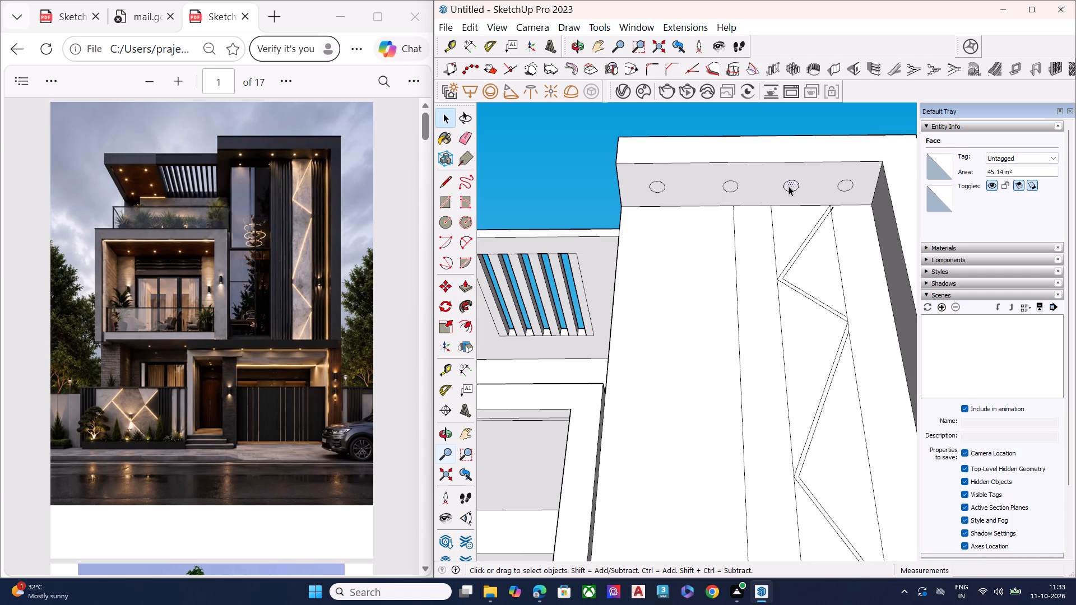
{"action": "left_click", "coordinate": [789, 185]}
{"action": "key", "text": "m"}
{"action": "left_click", "coordinate": [798, 185]}
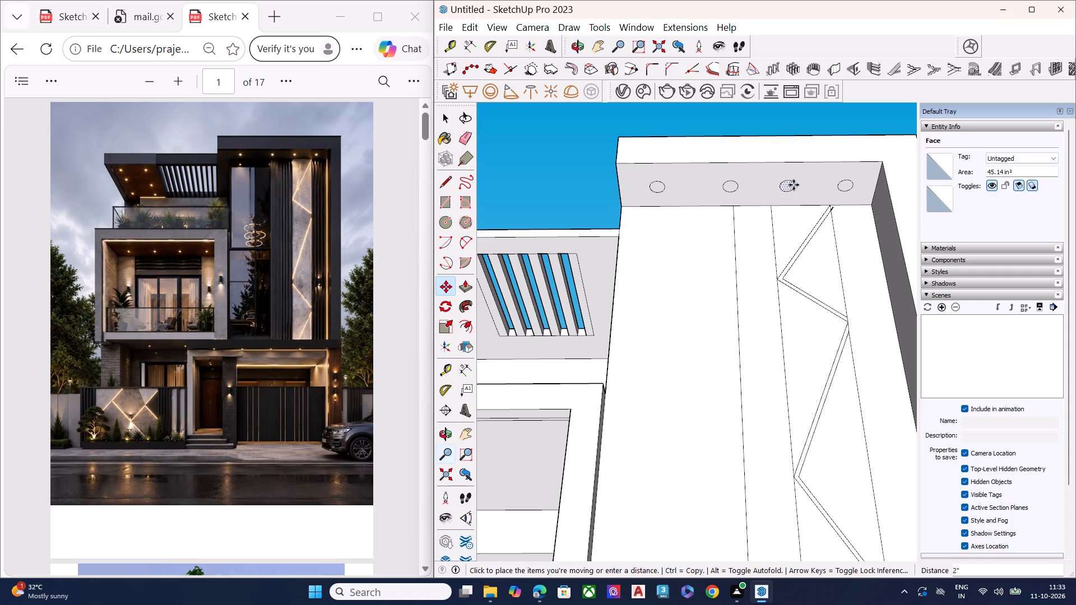
{"action": "left_click", "coordinate": [791, 185]}
{"action": "key", "text": "space"}
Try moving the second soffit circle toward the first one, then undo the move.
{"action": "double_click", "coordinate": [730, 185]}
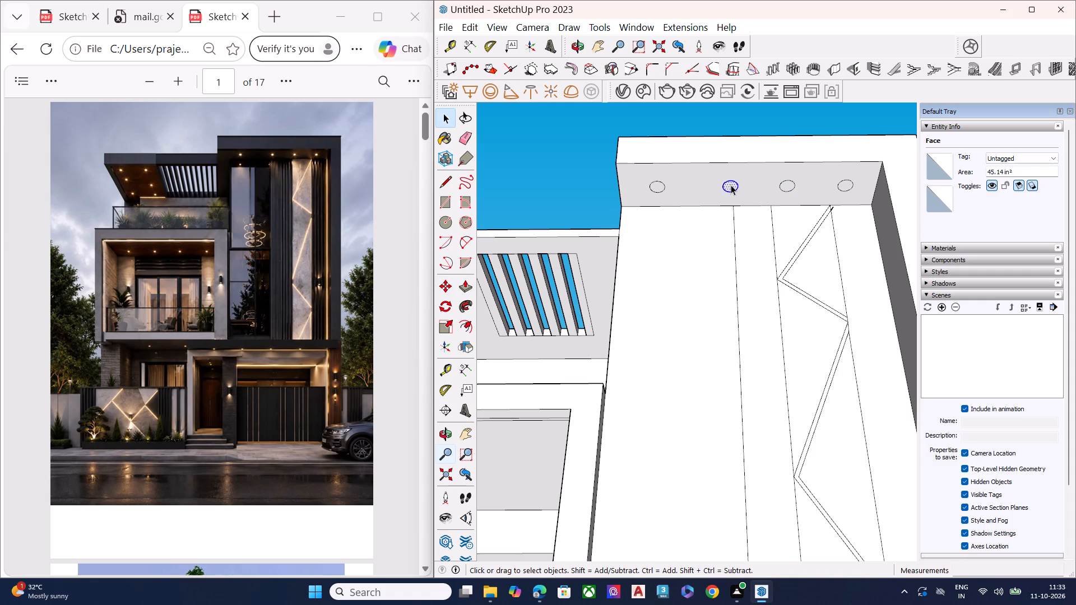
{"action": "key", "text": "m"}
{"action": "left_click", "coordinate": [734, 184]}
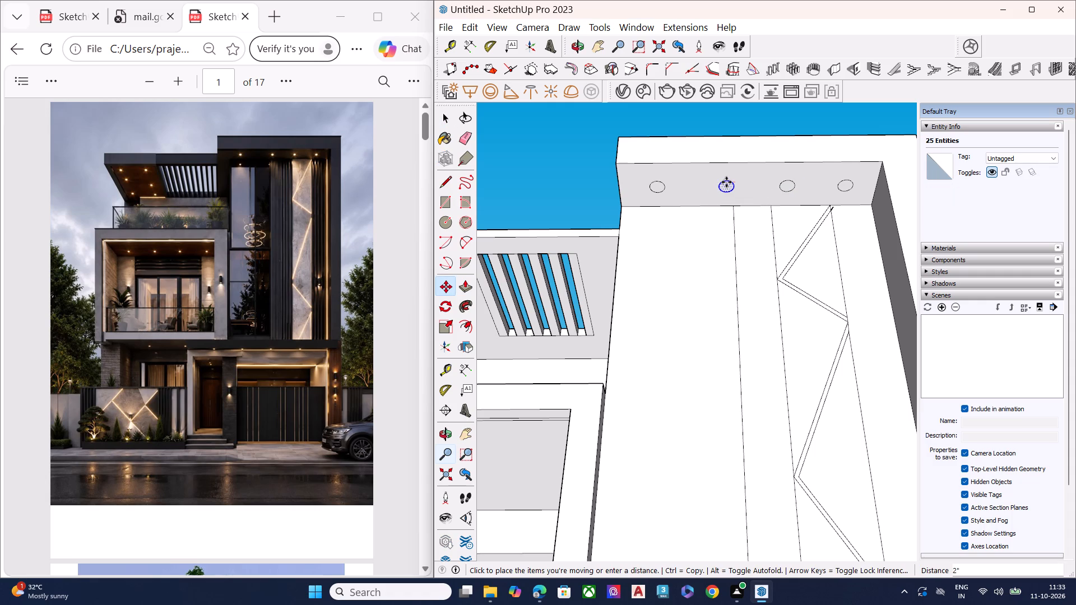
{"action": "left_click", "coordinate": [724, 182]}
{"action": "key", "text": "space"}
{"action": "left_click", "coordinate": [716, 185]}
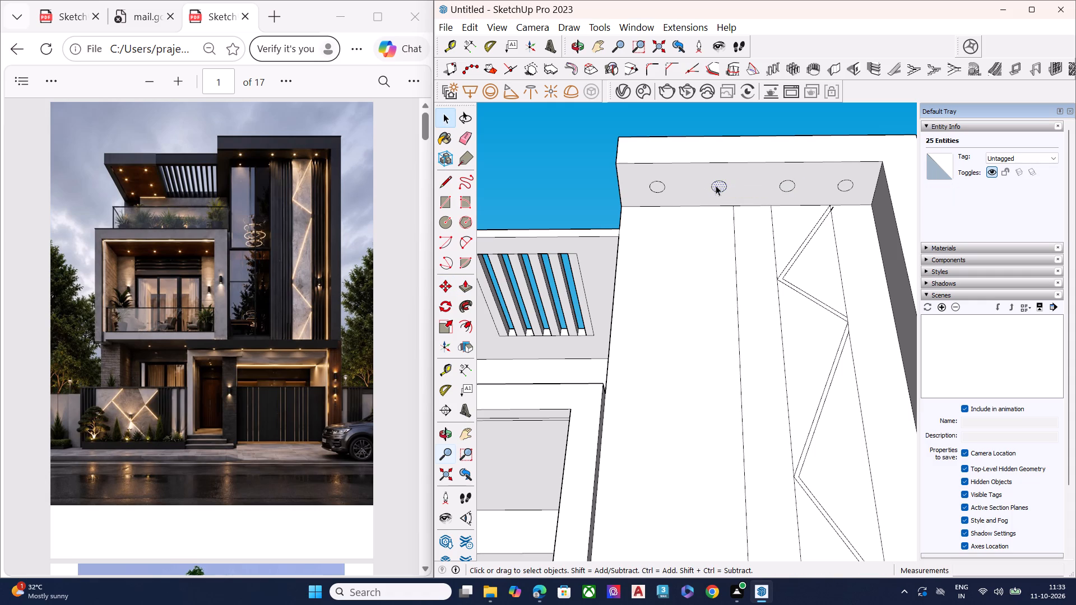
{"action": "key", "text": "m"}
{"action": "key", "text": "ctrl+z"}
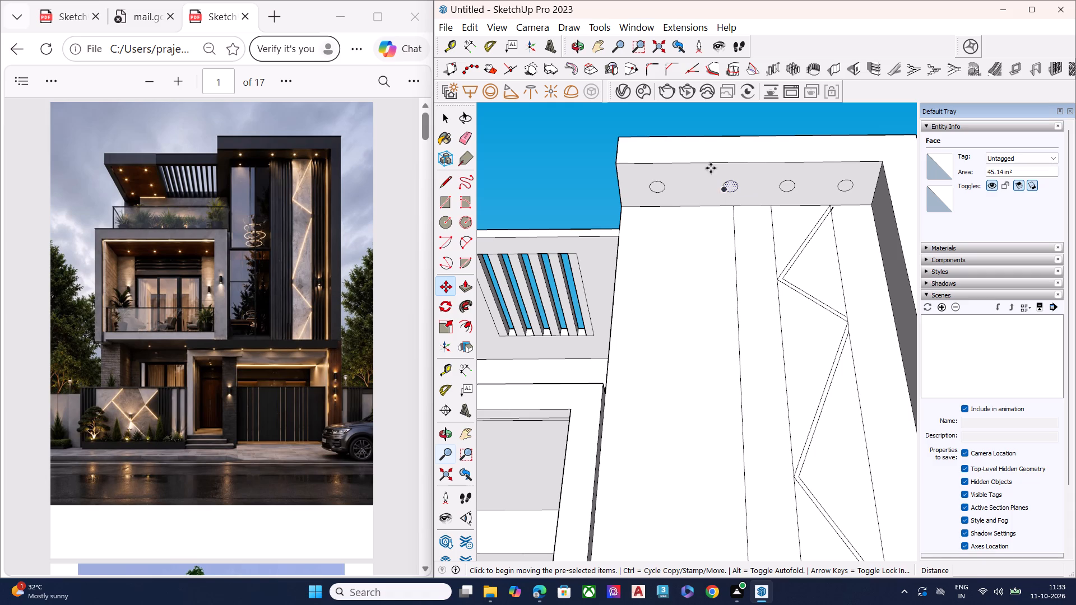
Compare the tower's soffit lights and overall front massing with the reference image.
{"action": "key", "text": "space"}
{"action": "left_click", "coordinate": [671, 124]}
{"action": "scroll", "coordinate": [612, 143], "scroll_direction": "down", "scroll_amount": 8}
{"action": "scroll", "coordinate": [718, 160], "scroll_direction": "down", "scroll_amount": 6}
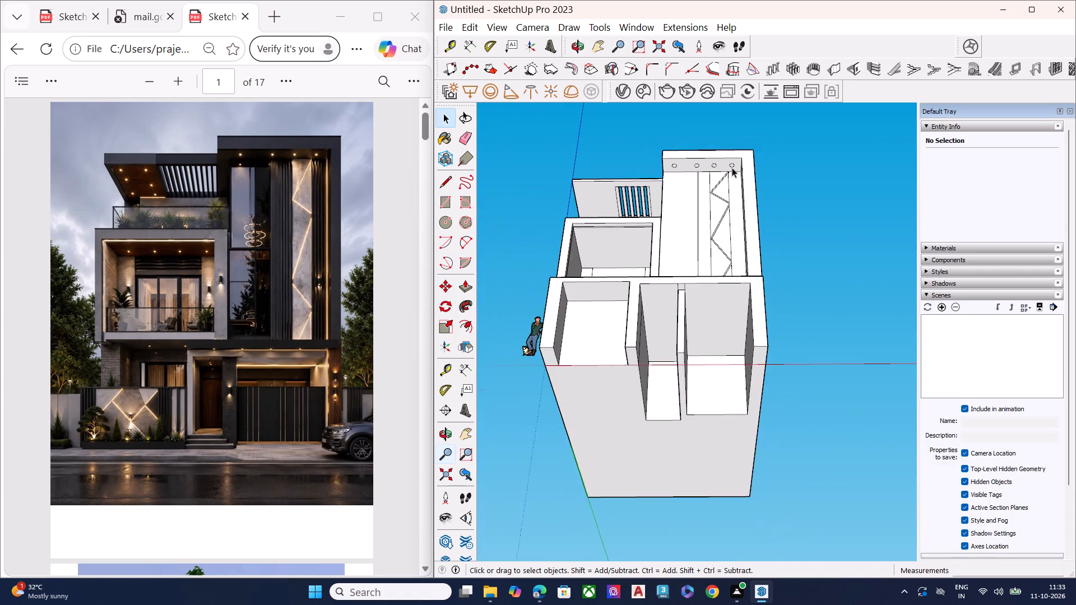
{"action": "middle_click_drag", "start_coordinate": [740, 192], "coordinate": [956, 367]}
{"action": "scroll", "coordinate": [729, 221], "scroll_direction": "up", "scroll_amount": 1}
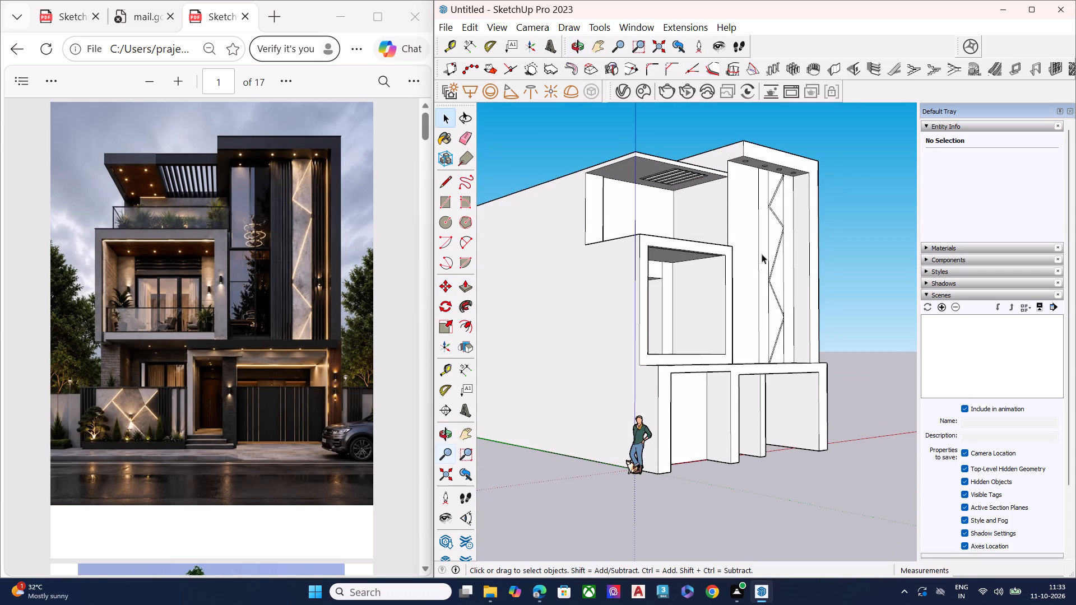
{"action": "middle_click", "coordinate": [782, 268]}
{"action": "scroll", "coordinate": [266, 354], "scroll_direction": "down", "scroll_amount": 6}
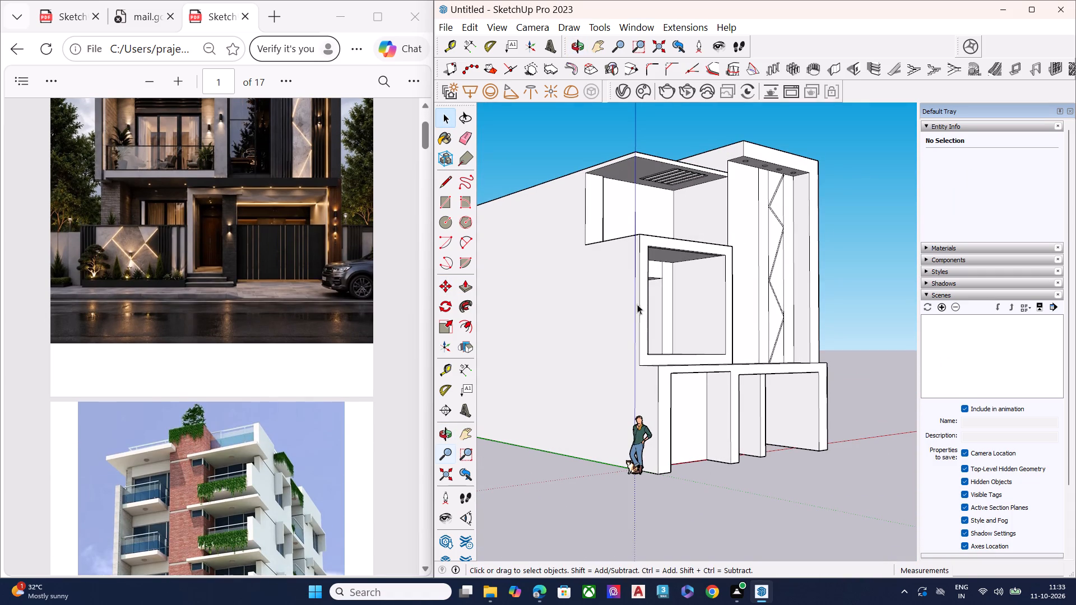
{"action": "scroll", "coordinate": [624, 301], "scroll_direction": "down", "scroll_amount": 4}
{"action": "scroll", "coordinate": [299, 250], "scroll_direction": "up", "scroll_amount": 8}
{"action": "scroll", "coordinate": [735, 283], "scroll_direction": "up", "scroll_amount": 1}
{"action": "scroll", "coordinate": [735, 283], "scroll_direction": "down", "scroll_amount": 2}
{"action": "scroll", "coordinate": [736, 282], "scroll_direction": "up", "scroll_amount": 10}
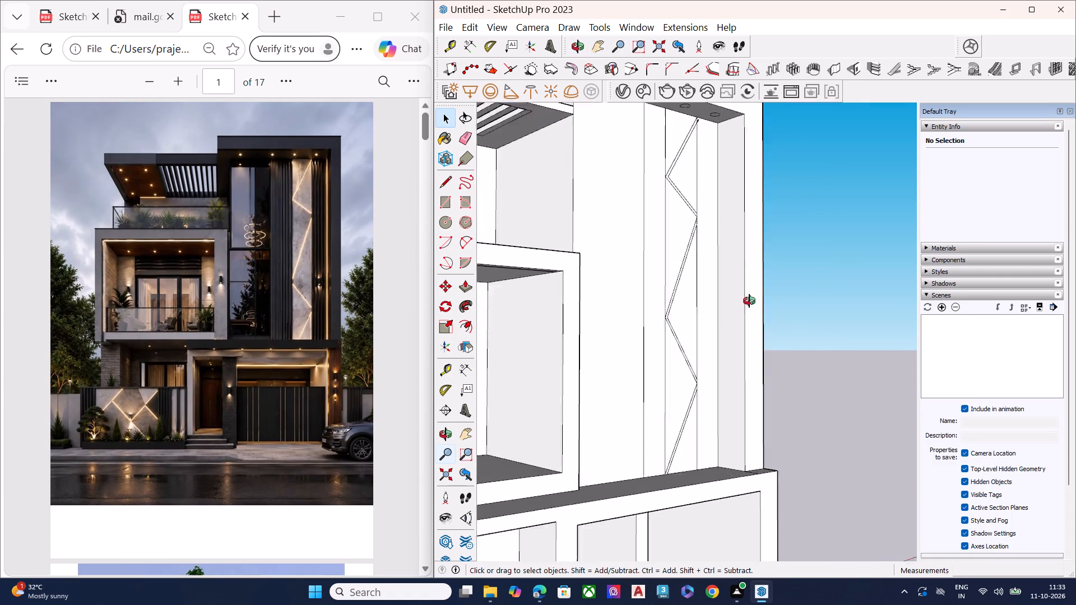
Copy the front vertical edge of the tower's inner side wall about 1' 2 1/2" inward, and again about 2" further.
{"action": "middle_click_drag", "start_coordinate": [749, 301], "coordinate": [799, 350]}
{"action": "scroll", "coordinate": [758, 394], "scroll_direction": "up", "scroll_amount": 5}
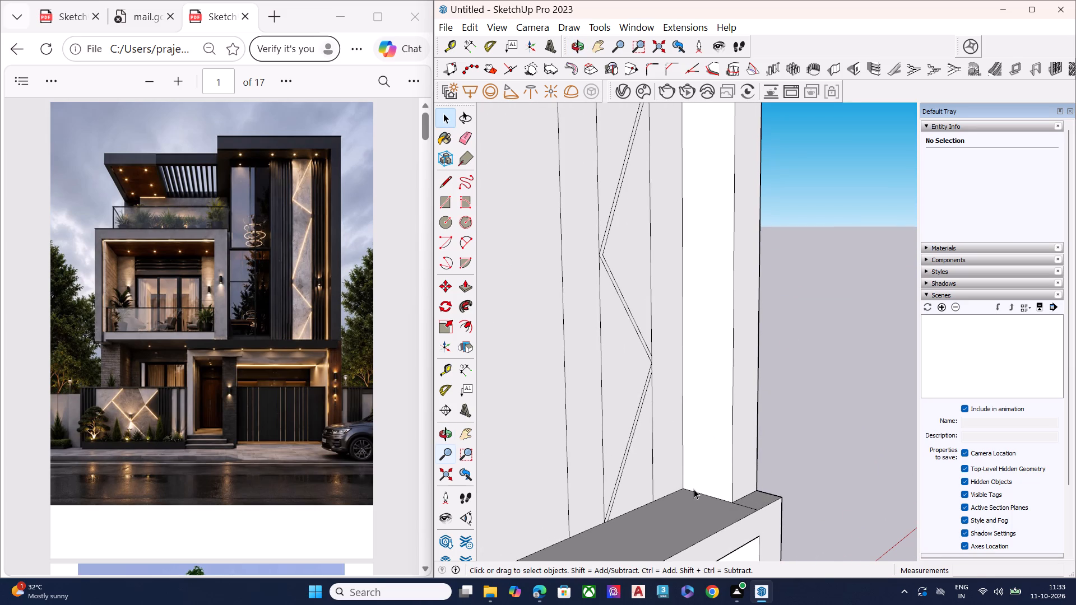
{"action": "key", "text": "space"}
{"action": "left_click", "coordinate": [732, 474]}
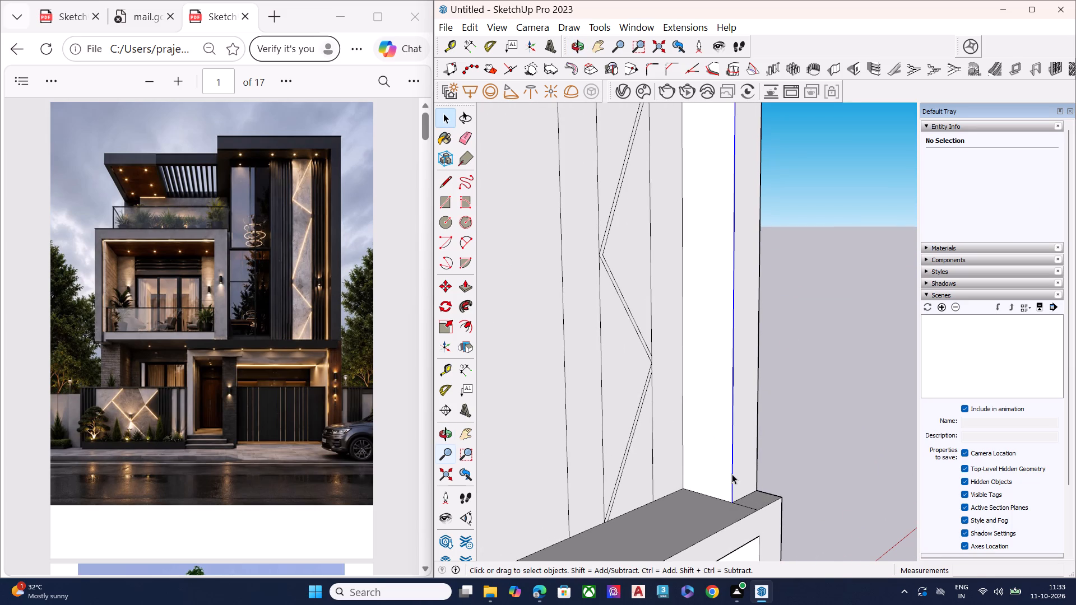
{"action": "key", "text": "m"}
{"action": "left_click", "coordinate": [733, 501]}
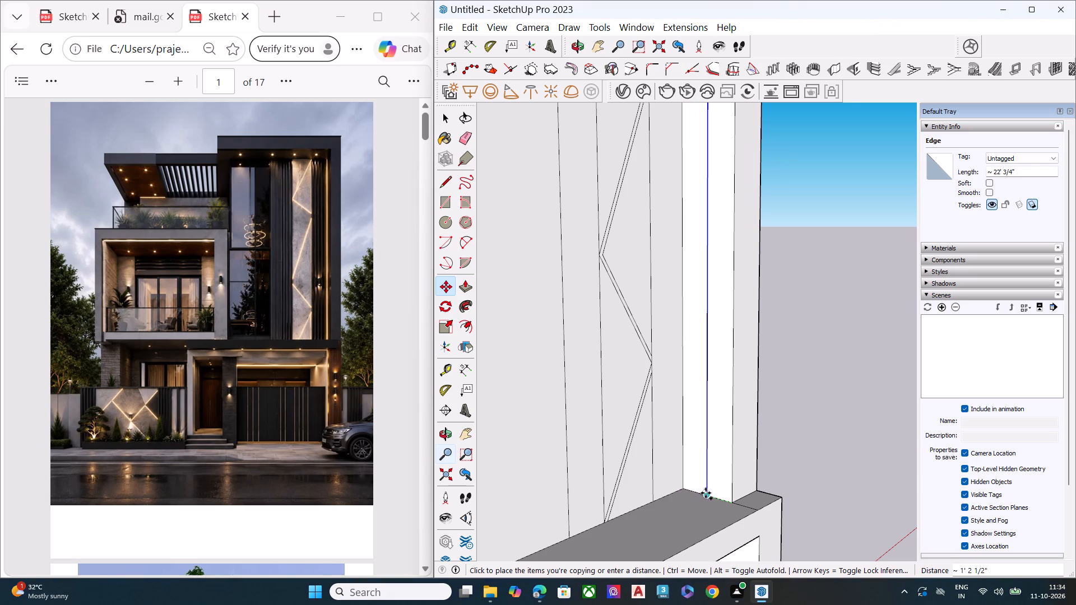
{"action": "left_click", "coordinate": [706, 493]}
{"action": "left_click", "coordinate": [707, 484]}
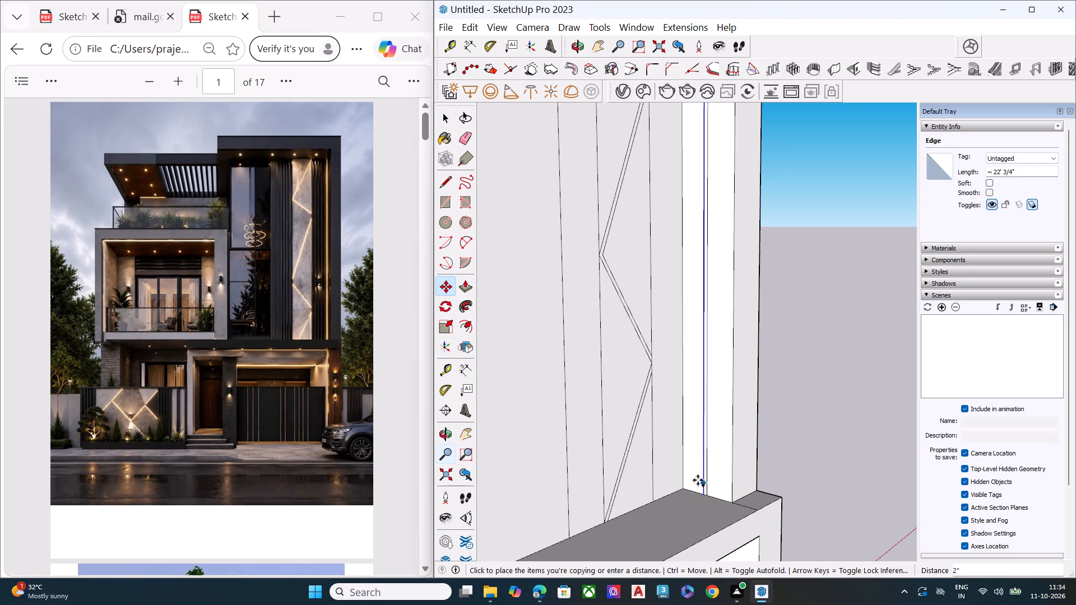
{"action": "left_click", "coordinate": [698, 480]}
{"action": "key", "text": "space"}
Examine the tower's side wall, its soffit and the ground-floor openings from several angles.
{"action": "scroll", "coordinate": [685, 450], "scroll_direction": "down", "scroll_amount": 4}
{"action": "middle_click_drag", "start_coordinate": [763, 422], "coordinate": [762, 422]}
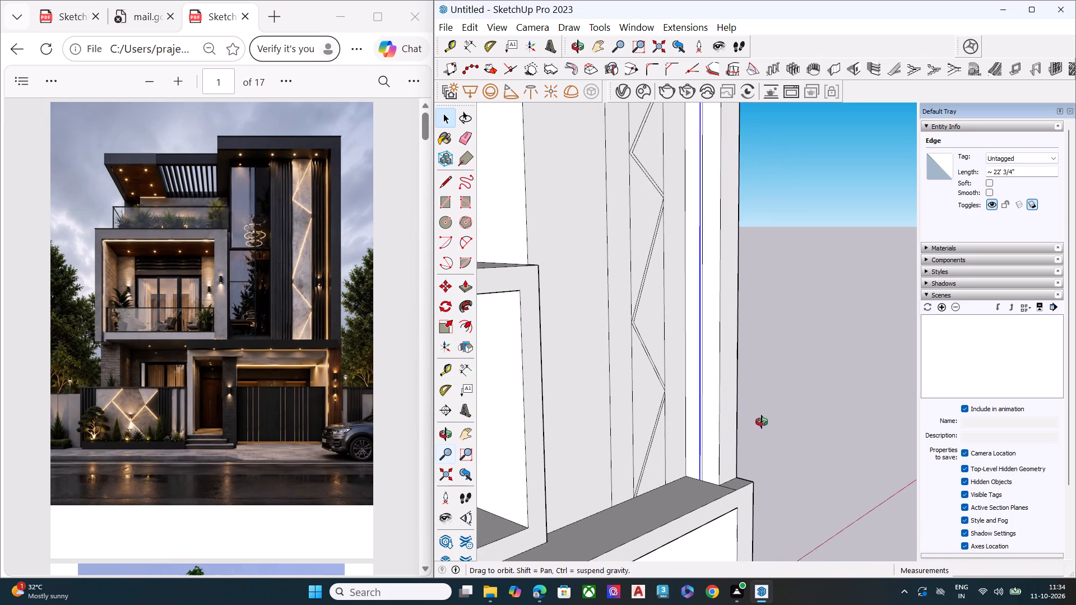
{"action": "middle_click_drag", "start_coordinate": [762, 422], "coordinate": [652, 408]}
{"action": "scroll", "coordinate": [704, 352], "scroll_direction": "down", "scroll_amount": 8}
{"action": "scroll", "coordinate": [754, 370], "scroll_direction": "up", "scroll_amount": 1}
{"action": "middle_click_drag", "start_coordinate": [754, 370], "coordinate": [677, 263]}
{"action": "left_click", "coordinate": [783, 301]}
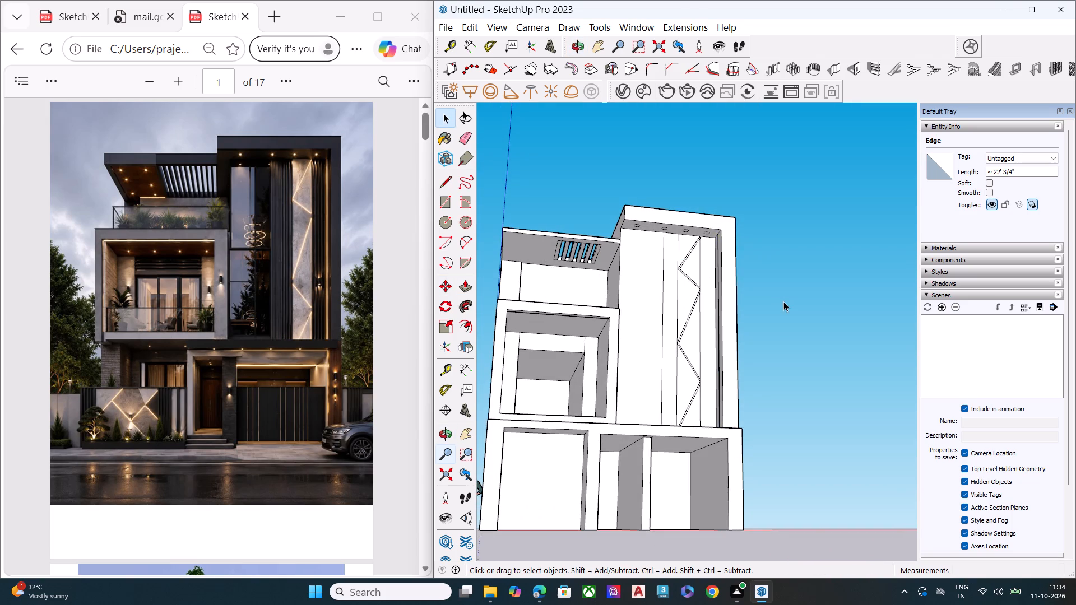
{"action": "middle_click_drag", "start_coordinate": [780, 324], "coordinate": [669, 392]}
{"action": "middle_click_drag", "start_coordinate": [704, 477], "coordinate": [715, 367]}
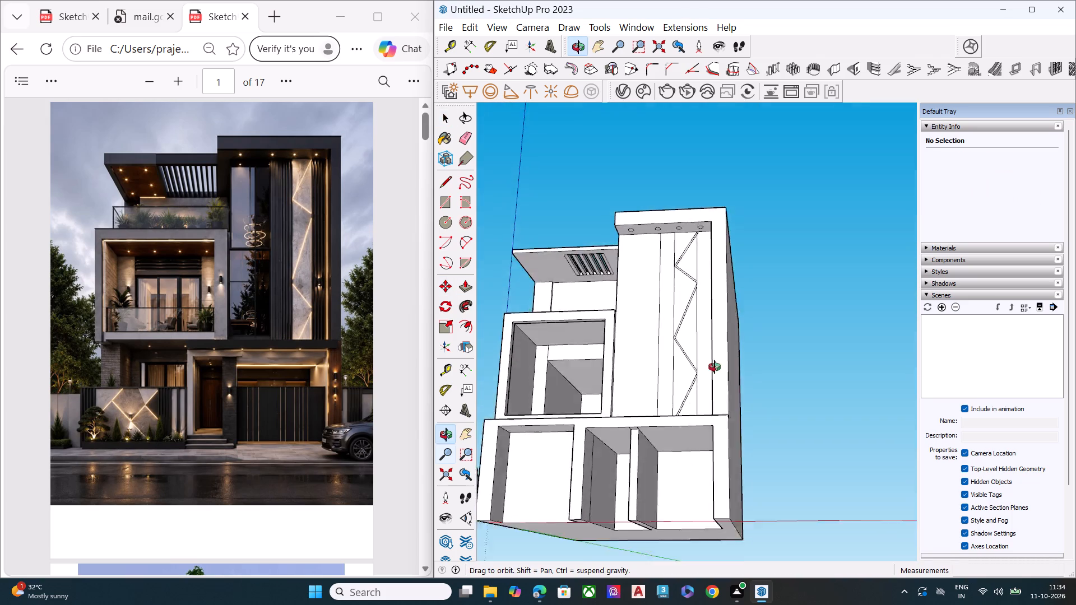
{"action": "middle_click_drag", "start_coordinate": [715, 367], "coordinate": [716, 322]}
{"action": "scroll", "coordinate": [715, 362], "scroll_direction": "up", "scroll_amount": 2}
{"action": "scroll", "coordinate": [741, 338], "scroll_direction": "down", "scroll_amount": 7}
{"action": "middle_click_drag", "start_coordinate": [730, 414], "coordinate": [741, 358]}
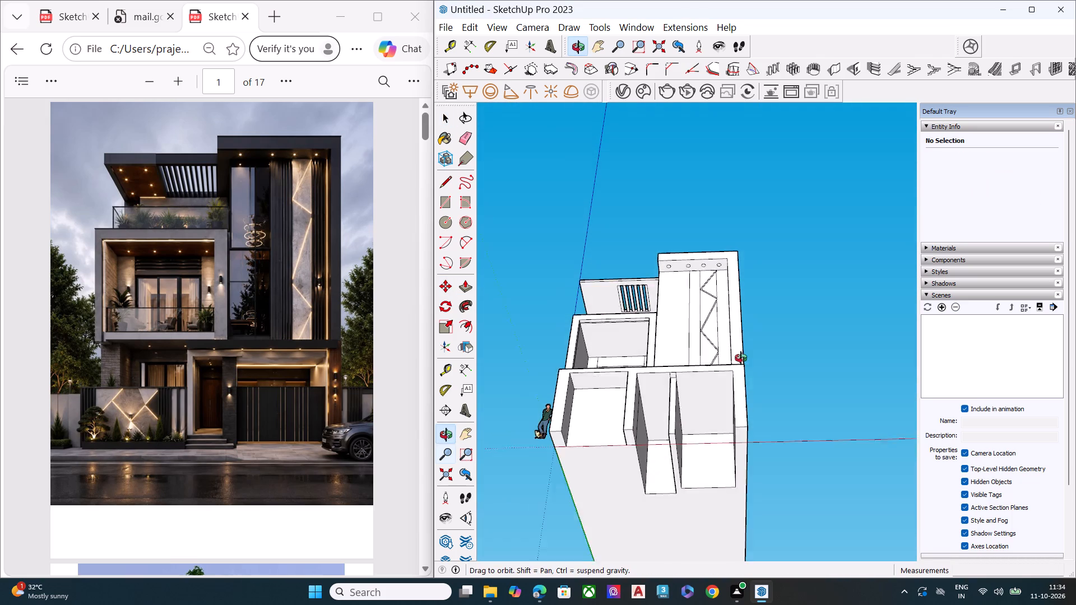
{"action": "middle_click_drag", "start_coordinate": [741, 358], "coordinate": [746, 339]}
{"action": "scroll", "coordinate": [695, 432], "scroll_direction": "up", "scroll_amount": 5}
{"action": "scroll", "coordinate": [706, 407], "scroll_direction": "down", "scroll_amount": 1}
{"action": "scroll", "coordinate": [706, 404], "scroll_direction": "up", "scroll_amount": 2}
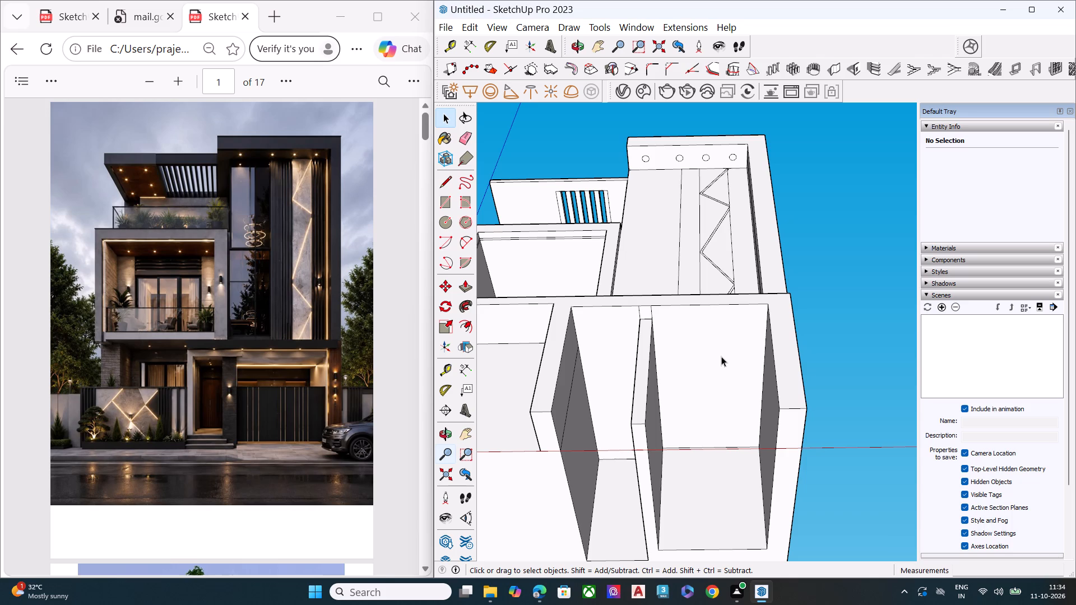
{"action": "middle_click_drag", "start_coordinate": [722, 356], "coordinate": [727, 404]}
{"action": "scroll", "coordinate": [722, 356], "scroll_direction": "up", "scroll_amount": 1}
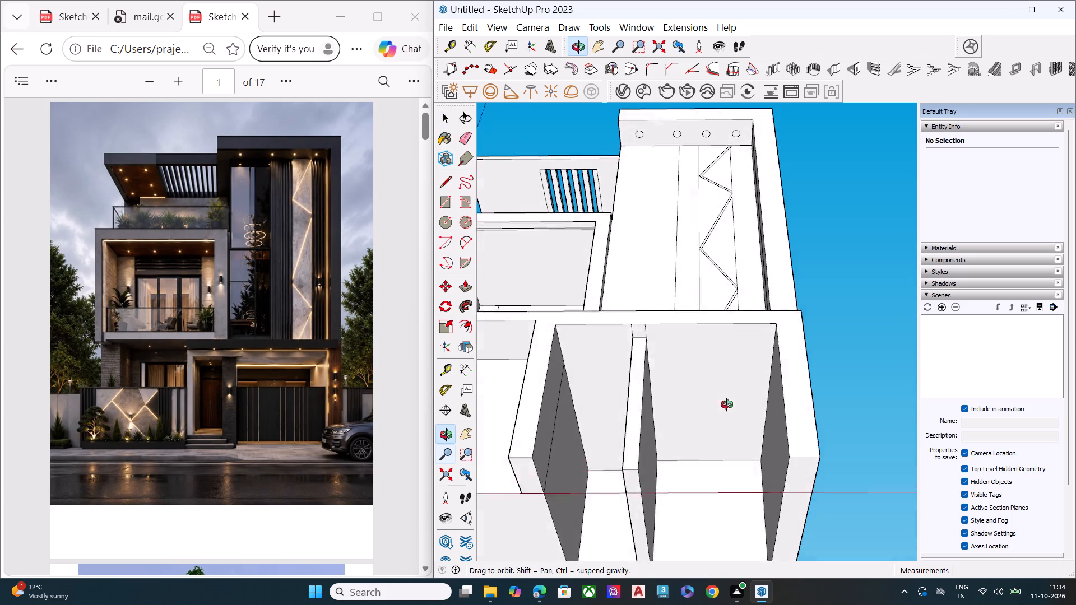
Draw a rectangle about 6 7/8" by 5 1/8" at the upper front corner of the entrance opening's inner side wall.
{"action": "middle_click_drag", "start_coordinate": [727, 404], "coordinate": [580, 461]}
{"action": "scroll", "coordinate": [564, 459], "scroll_direction": "up", "scroll_amount": 8}
{"action": "scroll", "coordinate": [574, 425], "scroll_direction": "down", "scroll_amount": 7}
{"action": "scroll", "coordinate": [555, 438], "scroll_direction": "up", "scroll_amount": 2}
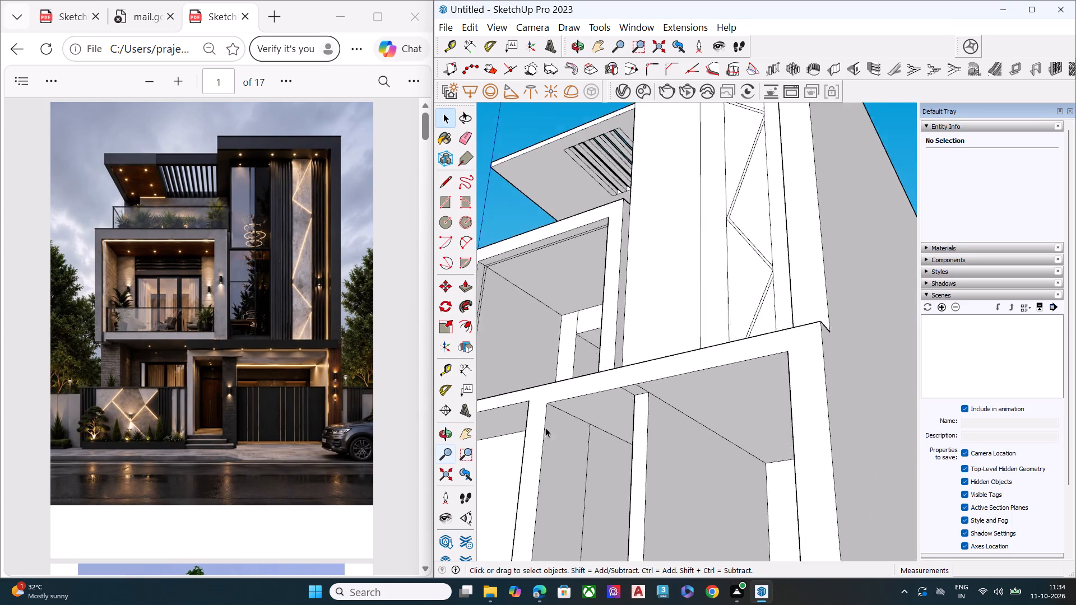
{"action": "scroll", "coordinate": [545, 427], "scroll_direction": "up", "scroll_amount": 6}
{"action": "middle_click_drag", "start_coordinate": [555, 409], "coordinate": [486, 439]}
{"action": "scroll", "coordinate": [504, 431], "scroll_direction": "up", "scroll_amount": 6}
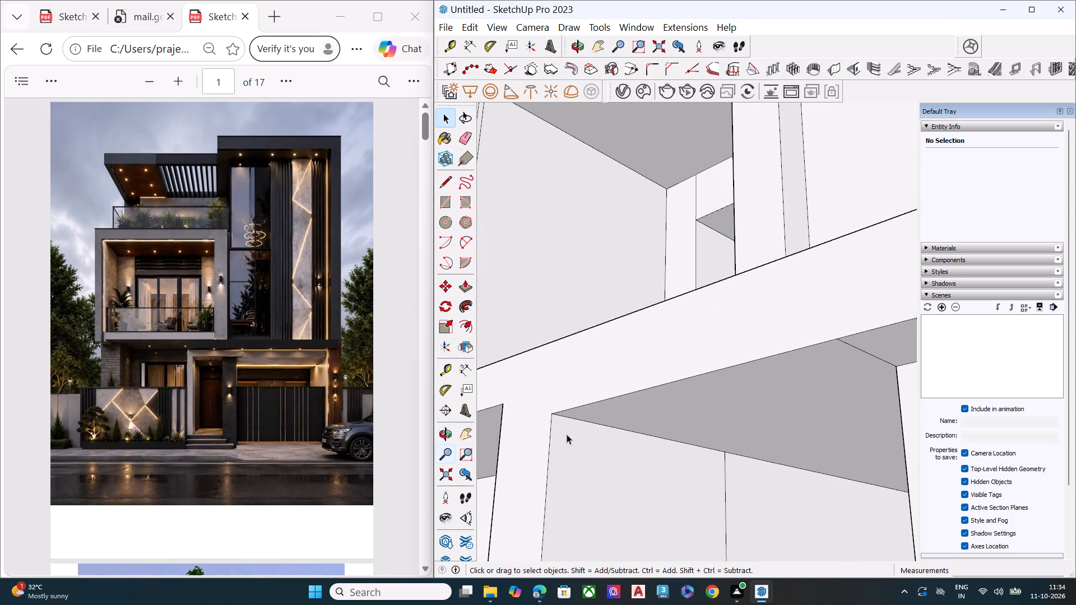
{"action": "key", "text": "r"}
{"action": "left_click", "coordinate": [553, 415]}
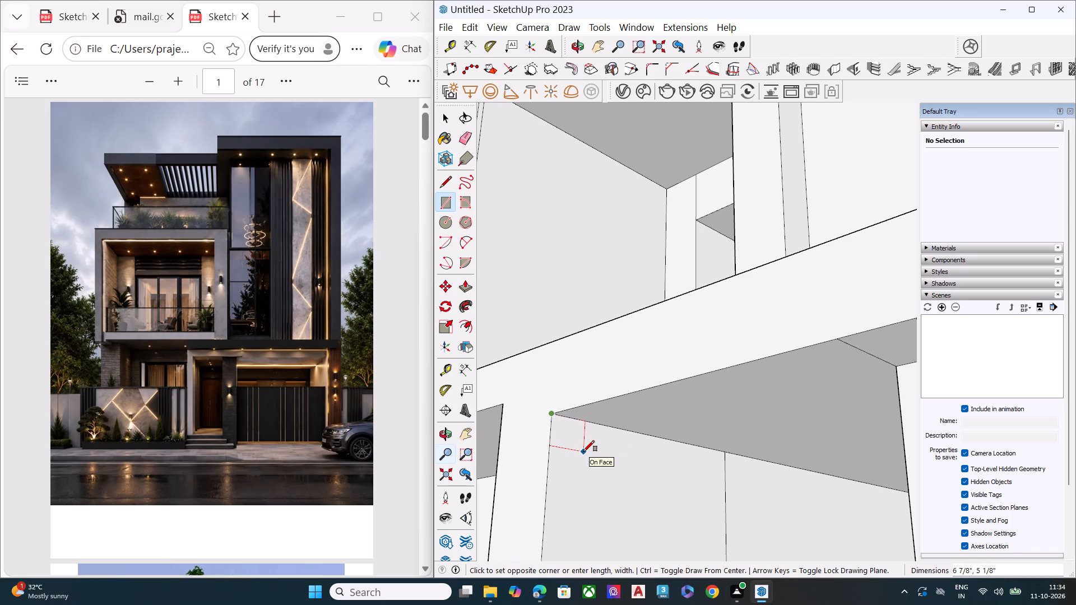
{"action": "left_click", "coordinate": [583, 452]}
{"action": "left_click", "coordinate": [572, 440]}
{"action": "key", "text": "space"}
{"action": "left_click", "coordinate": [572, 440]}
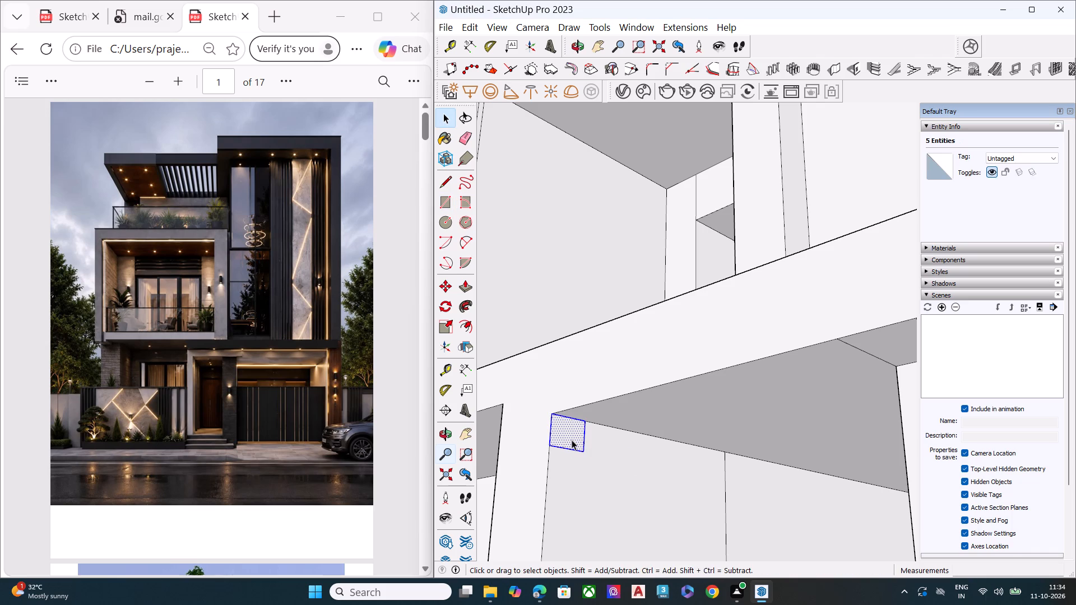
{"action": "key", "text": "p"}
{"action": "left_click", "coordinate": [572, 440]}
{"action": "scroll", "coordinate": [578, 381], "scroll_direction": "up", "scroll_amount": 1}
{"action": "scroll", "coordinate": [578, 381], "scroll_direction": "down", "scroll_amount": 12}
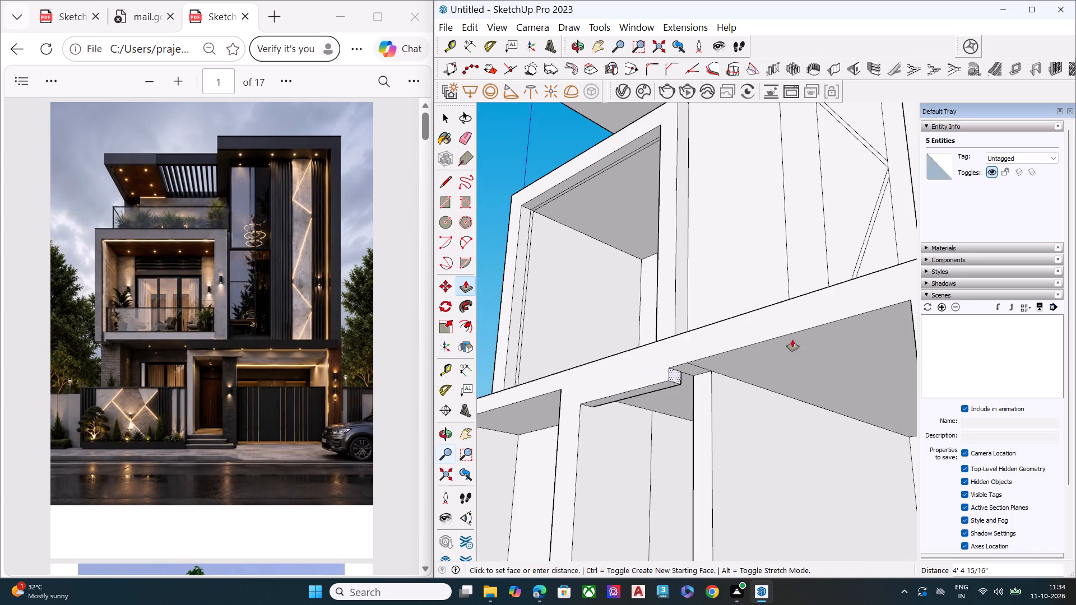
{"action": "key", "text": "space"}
Delete the two stray edges crossing the ceiling in front of the dividing wall between the entrance and garage.
{"action": "scroll", "coordinate": [688, 366], "scroll_direction": "up", "scroll_amount": 7}
{"action": "middle_click_drag", "start_coordinate": [684, 362], "coordinate": [701, 331]}
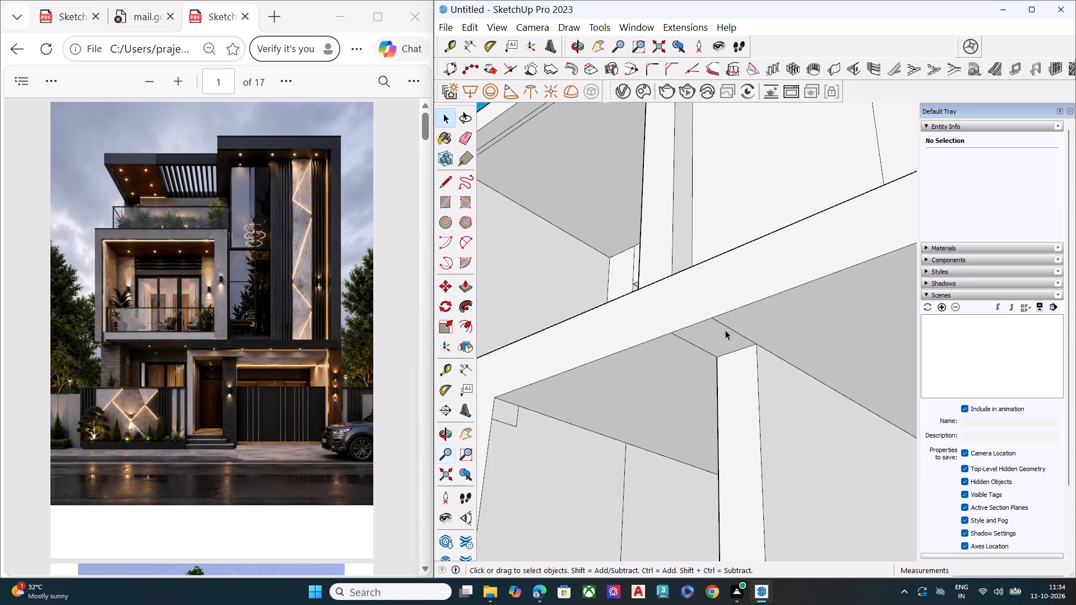
{"action": "left_click", "coordinate": [727, 325]}
{"action": "key", "text": "Delete"}
{"action": "left_click", "coordinate": [704, 351]}
{"action": "key", "text": "Delete"}
Push/Pull the small corner rectangle across the entrance and garage opening to the far side wall, forming a beam.
{"action": "key", "text": "p"}
{"action": "left_click", "coordinate": [507, 407]}
{"action": "scroll", "coordinate": [526, 351], "scroll_direction": "down", "scroll_amount": 5}
{"action": "scroll", "coordinate": [526, 351], "scroll_direction": "up", "scroll_amount": 1}
{"action": "scroll", "coordinate": [526, 351], "scroll_direction": "down", "scroll_amount": 11}
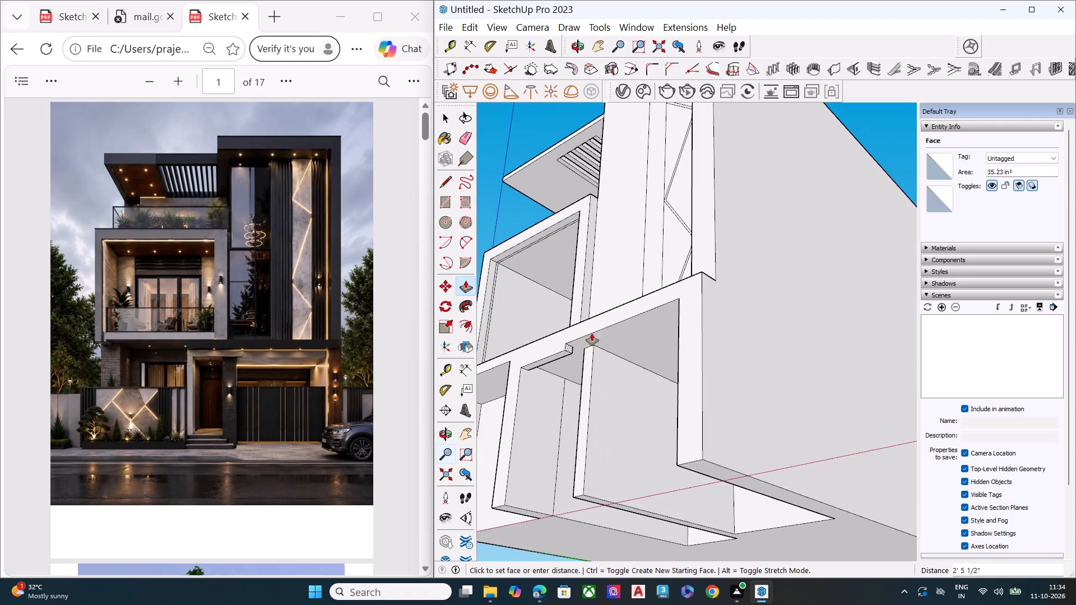
{"action": "left_click", "coordinate": [689, 301]}
{"action": "middle_click_drag", "start_coordinate": [672, 305], "coordinate": [852, 332]}
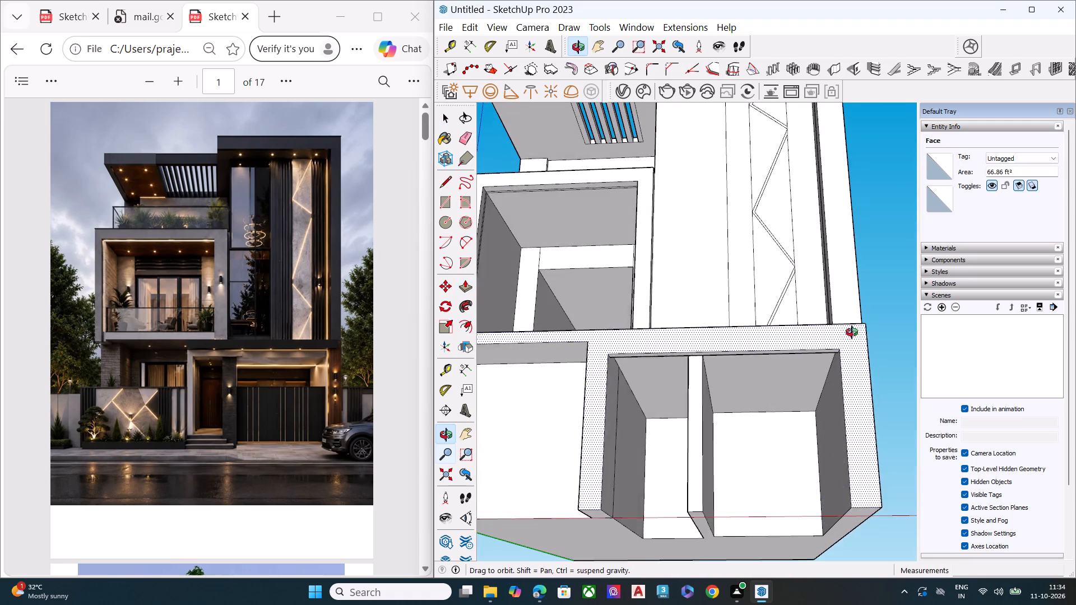
{"action": "middle_click_drag", "start_coordinate": [852, 332], "coordinate": [859, 337]}
{"action": "key", "text": "space"}
Push/Pull the dividing wall's front face forward to the back edge of the new beam.
{"action": "middle_click_drag", "start_coordinate": [752, 361], "coordinate": [755, 260]}
{"action": "scroll", "coordinate": [755, 260], "scroll_direction": "up", "scroll_amount": 2}
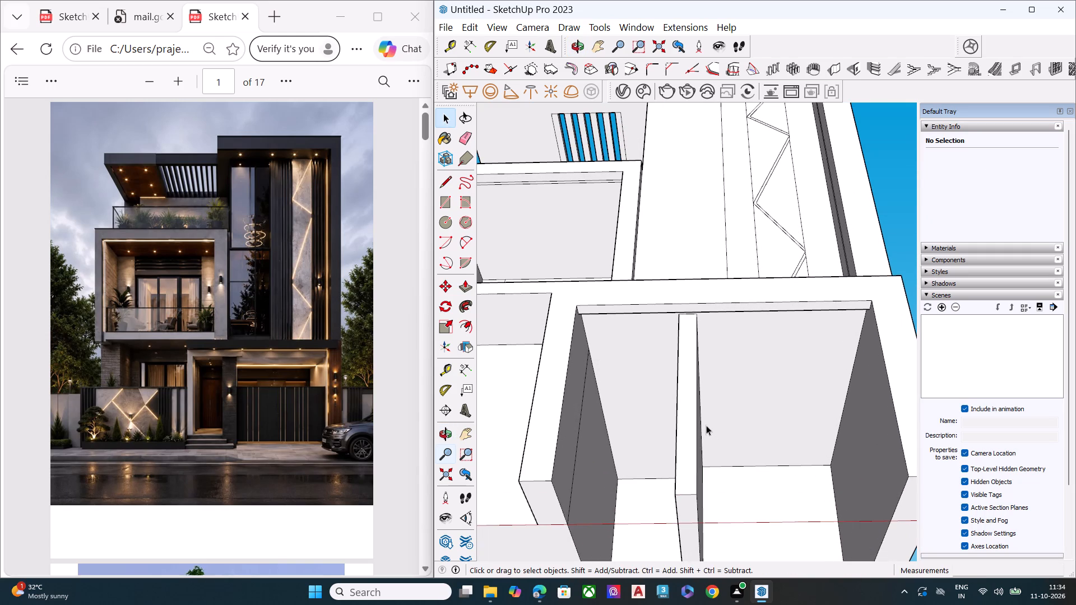
{"action": "left_click", "coordinate": [689, 412]}
{"action": "key", "text": "p"}
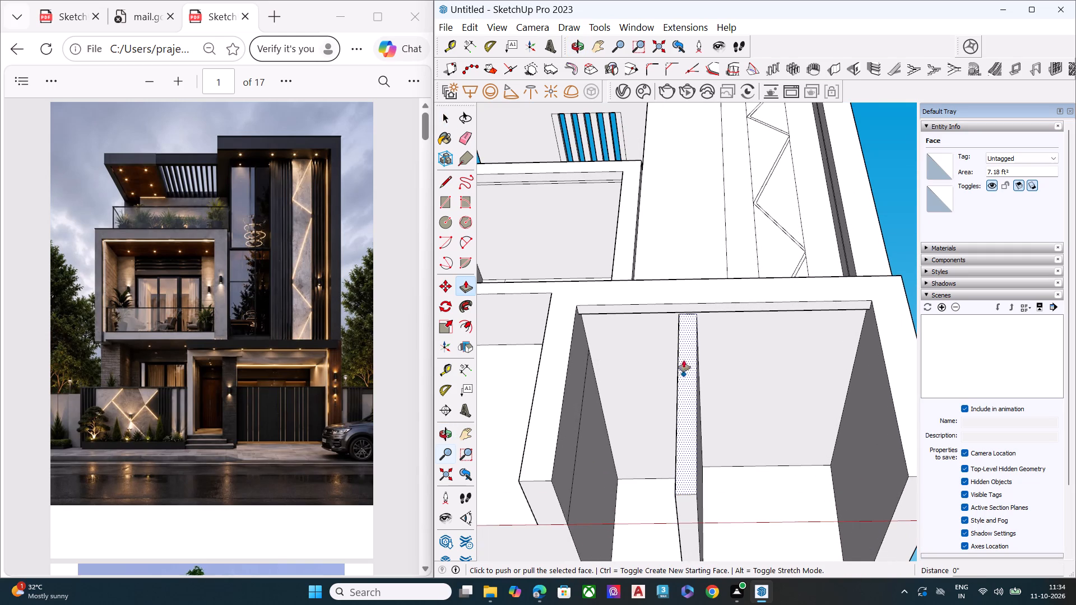
{"action": "scroll", "coordinate": [684, 314], "scroll_direction": "up", "scroll_amount": 17}
{"action": "left_click", "coordinate": [739, 301]}
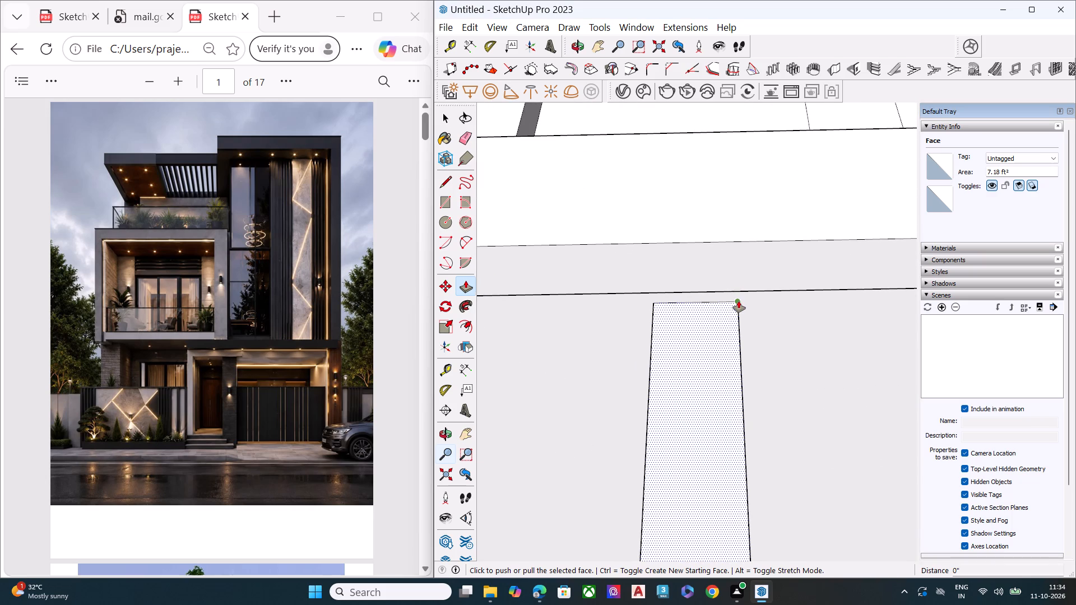
{"action": "left_click", "coordinate": [740, 288]}
{"action": "key", "text": "space"}
Draw a vertical line about 8' 9 1/2" long down the garage's inner side wall from the beam's lower back corner.
{"action": "scroll", "coordinate": [581, 322], "scroll_direction": "down", "scroll_amount": 19}
{"action": "scroll", "coordinate": [617, 324], "scroll_direction": "down", "scroll_amount": 2}
{"action": "middle_click_drag", "start_coordinate": [635, 399], "coordinate": [764, 461]}
{"action": "scroll", "coordinate": [572, 407], "scroll_direction": "down", "scroll_amount": 7}
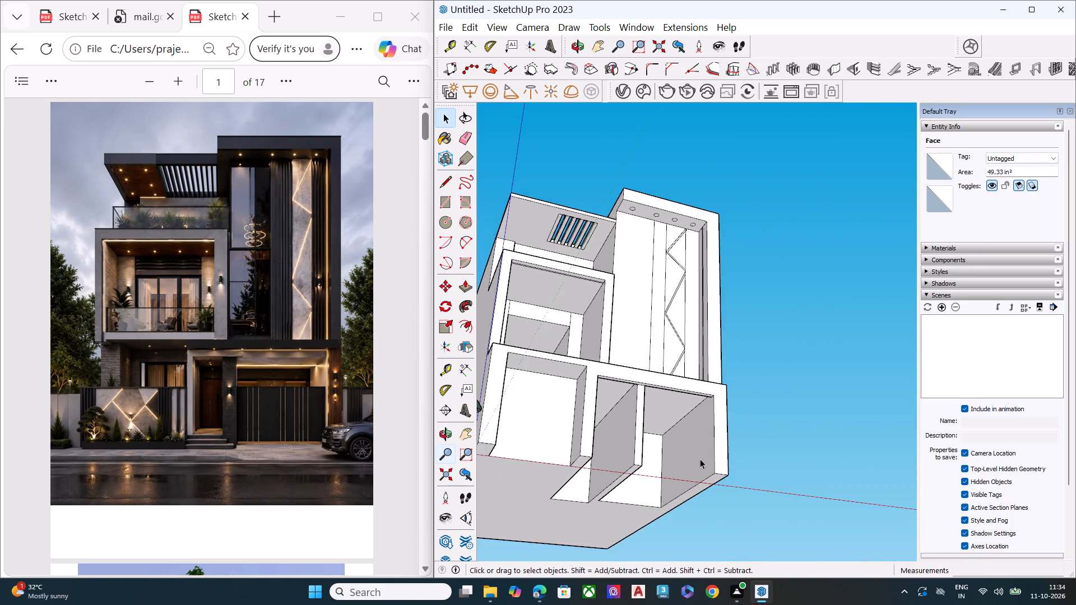
{"action": "middle_click_drag", "start_coordinate": [701, 459], "coordinate": [834, 542]}
{"action": "scroll", "coordinate": [792, 541], "scroll_direction": "down", "scroll_amount": 1}
{"action": "scroll", "coordinate": [736, 482], "scroll_direction": "up", "scroll_amount": 2}
{"action": "scroll", "coordinate": [711, 453], "scroll_direction": "down", "scroll_amount": 1}
{"action": "scroll", "coordinate": [711, 452], "scroll_direction": "up", "scroll_amount": 8}
{"action": "middle_click_drag", "start_coordinate": [741, 453], "coordinate": [760, 392]}
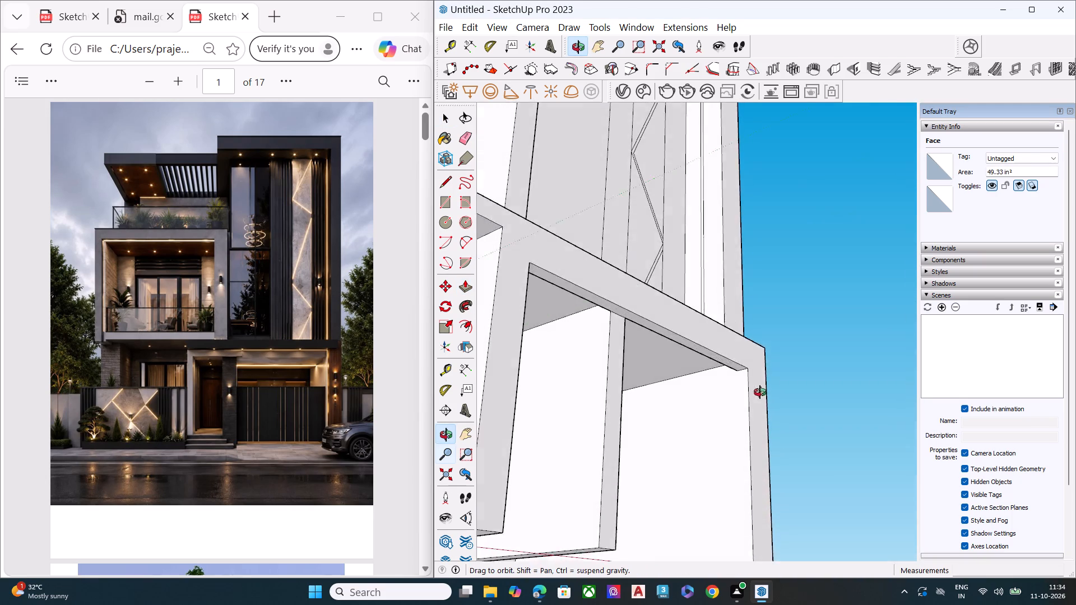
{"action": "middle_click_drag", "start_coordinate": [760, 392], "coordinate": [763, 387]}
{"action": "scroll", "coordinate": [736, 395], "scroll_direction": "up", "scroll_amount": 7}
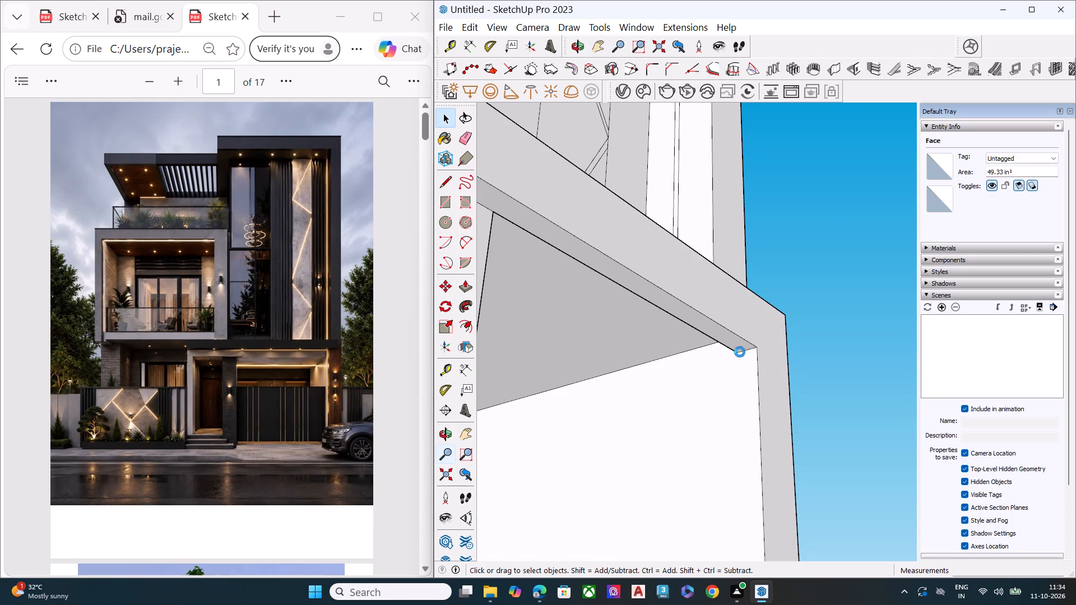
{"action": "key", "text": "l"}
{"action": "left_click", "coordinate": [737, 354]}
{"action": "scroll", "coordinate": [706, 430], "scroll_direction": "down", "scroll_amount": 4}
{"action": "scroll", "coordinate": [712, 432], "scroll_direction": "up", "scroll_amount": 1}
{"action": "scroll", "coordinate": [712, 432], "scroll_direction": "down", "scroll_amount": 4}
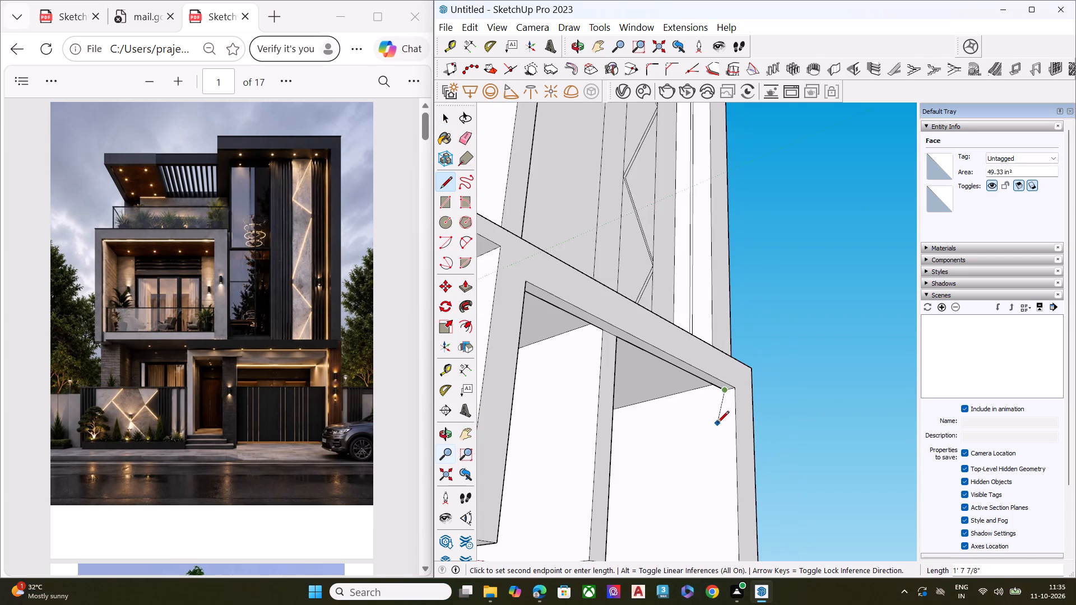
{"action": "scroll", "coordinate": [717, 424], "scroll_direction": "down", "scroll_amount": 10}
{"action": "scroll", "coordinate": [716, 487], "scroll_direction": "up", "scroll_amount": 2}
{"action": "middle_click_drag", "start_coordinate": [716, 487], "coordinate": [729, 570]}
{"action": "scroll", "coordinate": [716, 494], "scroll_direction": "up", "scroll_amount": 8}
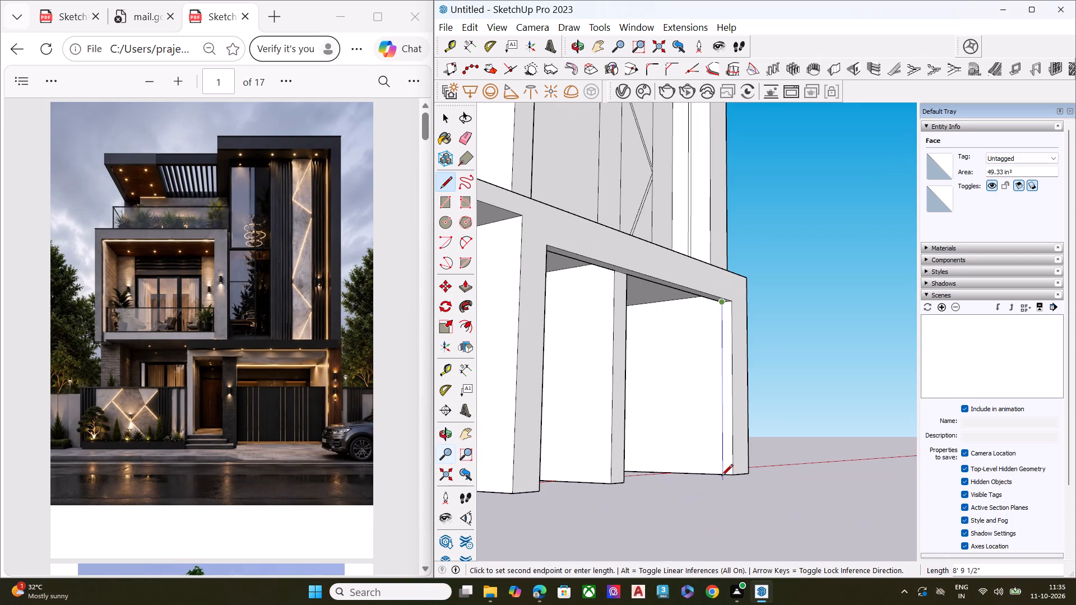
{"action": "left_click", "coordinate": [721, 477]}
{"action": "key", "text": "space"}
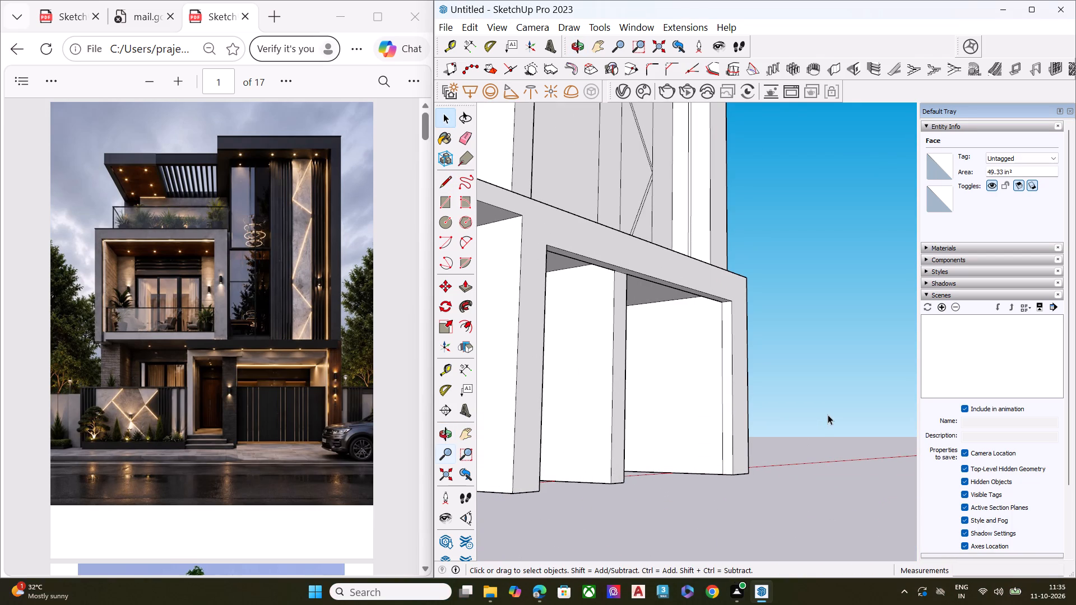
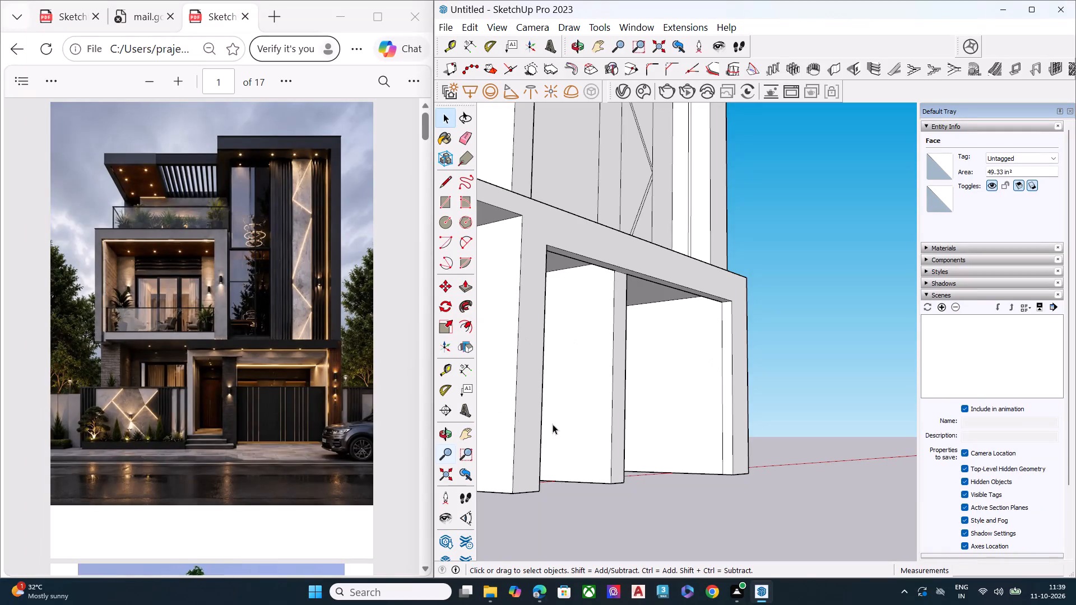
Copy the vertical edge on the garage's inner side wall 2" toward the front, starting from its top end.
{"action": "scroll", "coordinate": [720, 338], "scroll_direction": "up", "scroll_amount": 7}
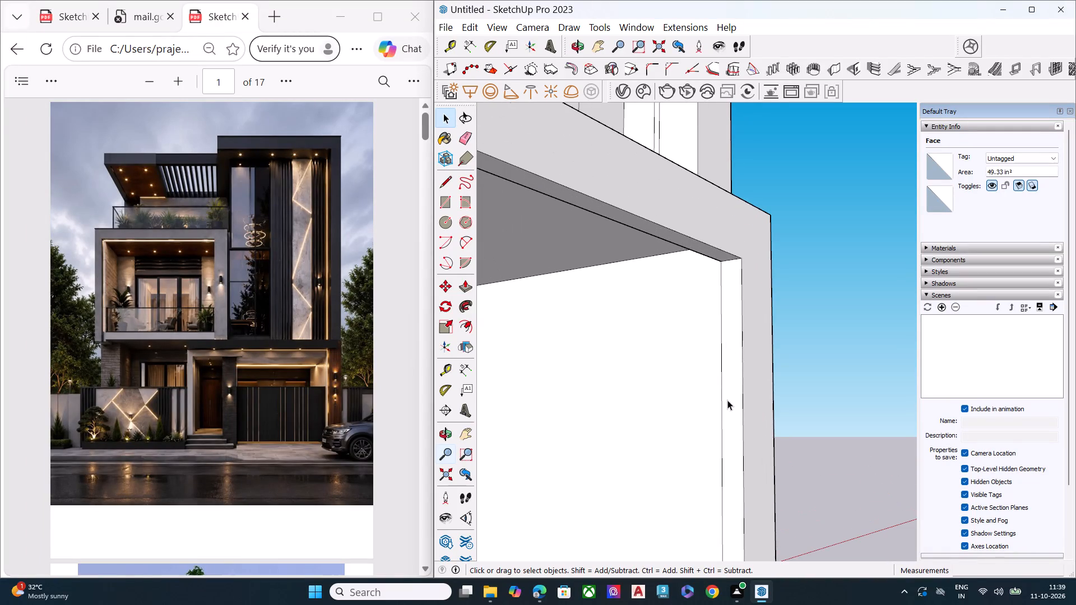
{"action": "scroll", "coordinate": [727, 400], "scroll_direction": "down", "scroll_amount": 3}
{"action": "key", "text": "l"}
{"action": "scroll", "coordinate": [726, 416], "scroll_direction": "down", "scroll_amount": 4}
{"action": "key", "text": "space"}
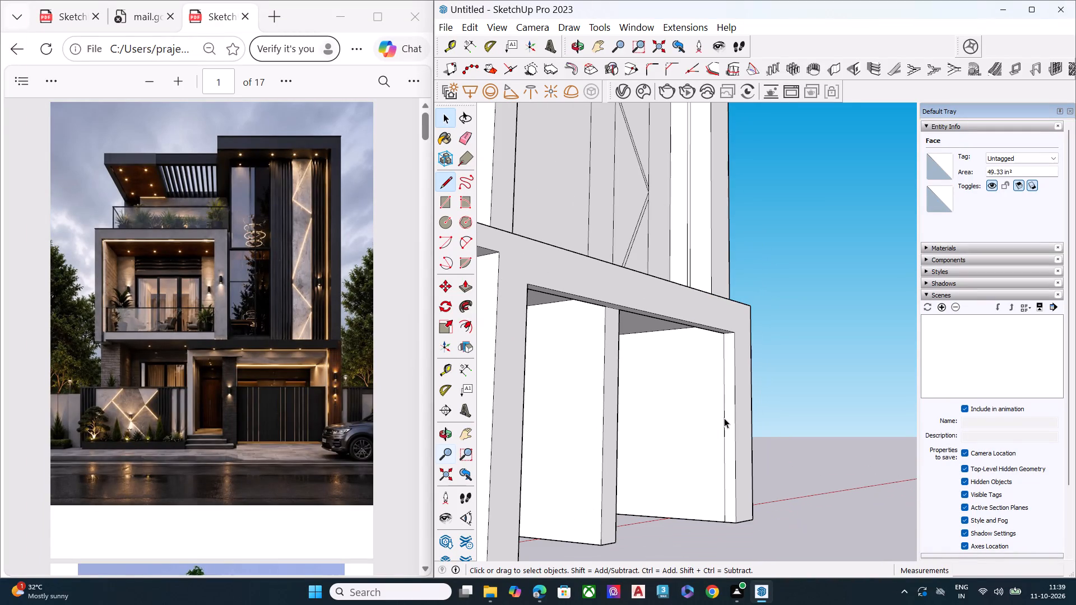
{"action": "left_click", "coordinate": [723, 418]}
{"action": "middle_click_drag", "start_coordinate": [723, 418], "coordinate": [760, 380]}
{"action": "scroll", "coordinate": [728, 406], "scroll_direction": "up", "scroll_amount": 4}
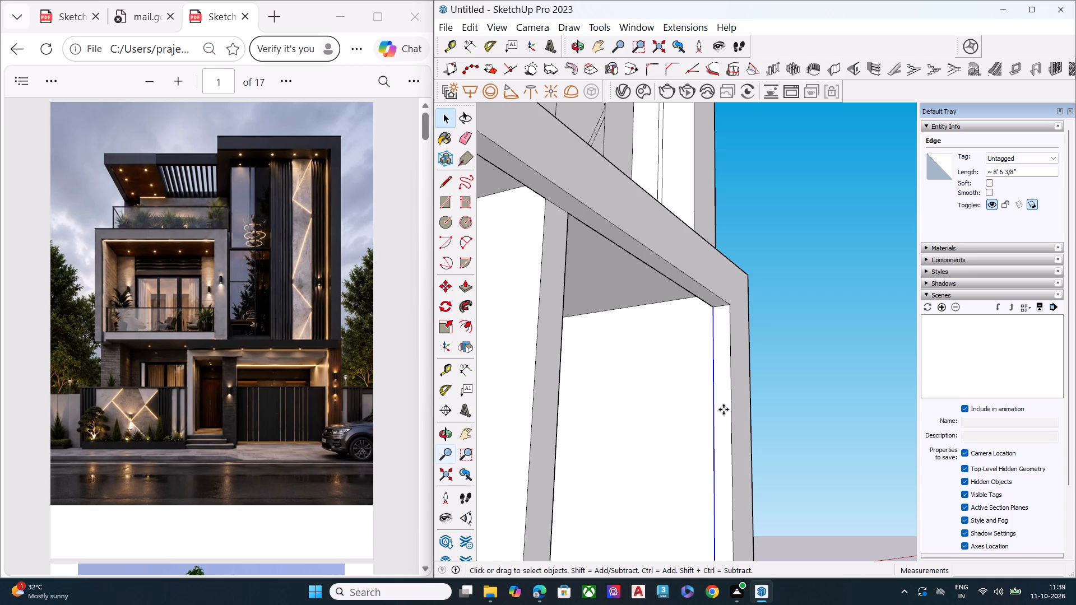
{"action": "key", "text": "m"}
{"action": "scroll", "coordinate": [712, 365], "scroll_direction": "down", "scroll_amount": 4}
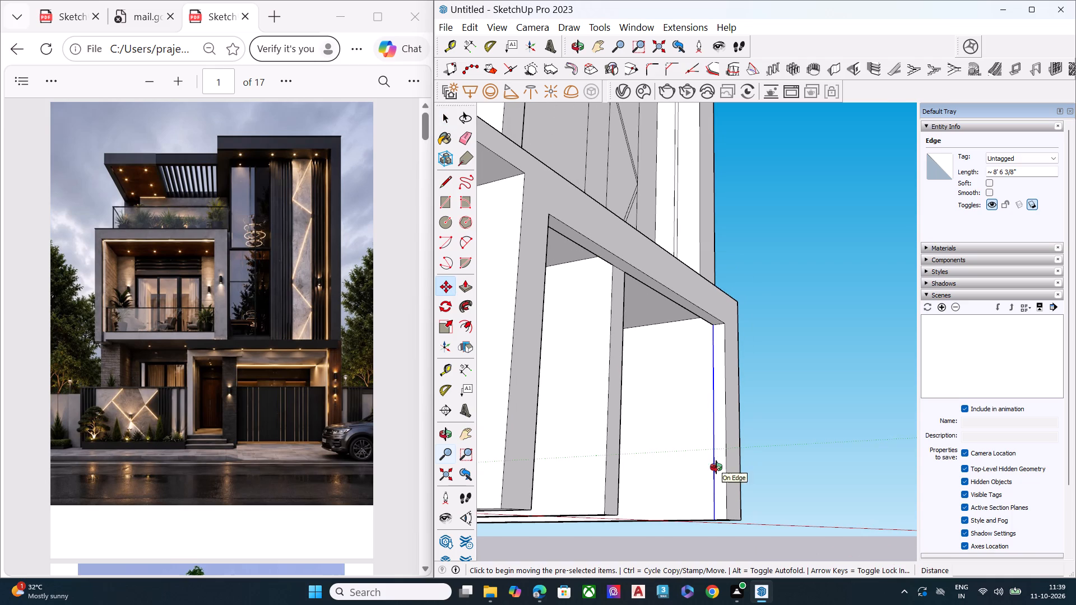
{"action": "middle_click", "coordinate": [716, 467]}
{"action": "scroll", "coordinate": [716, 467], "scroll_direction": "up", "scroll_amount": 2}
{"action": "left_click", "coordinate": [712, 418]}
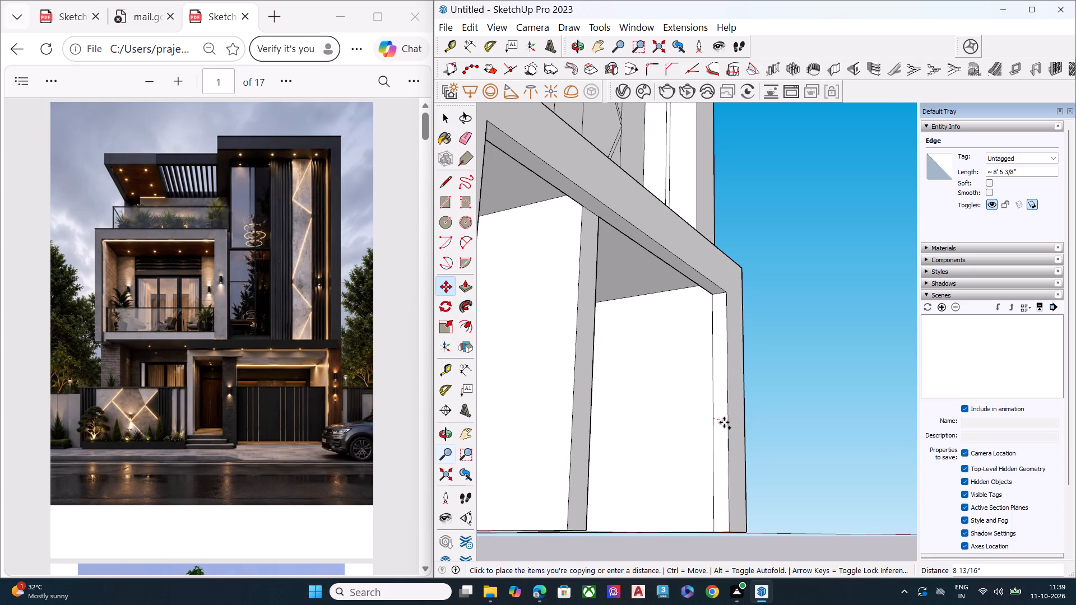
{"action": "scroll", "coordinate": [719, 421], "scroll_direction": "up", "scroll_amount": 7}
{"action": "key", "text": "space"}
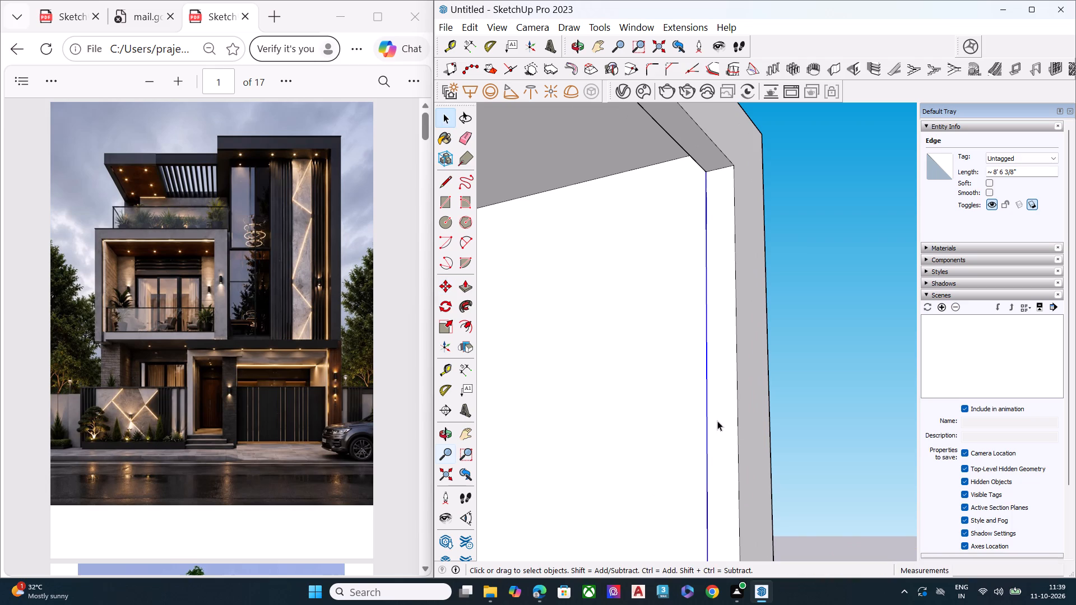
{"action": "key", "text": "m"}
{"action": "left_click", "coordinate": [705, 171]}
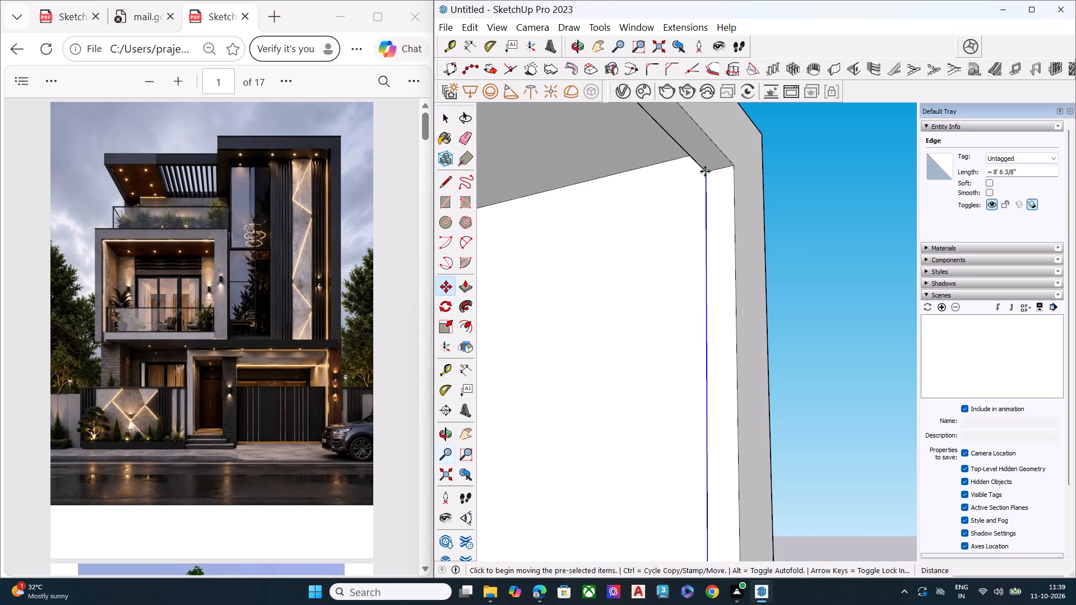
{"action": "scroll", "coordinate": [711, 173], "scroll_direction": "up", "scroll_amount": 5}
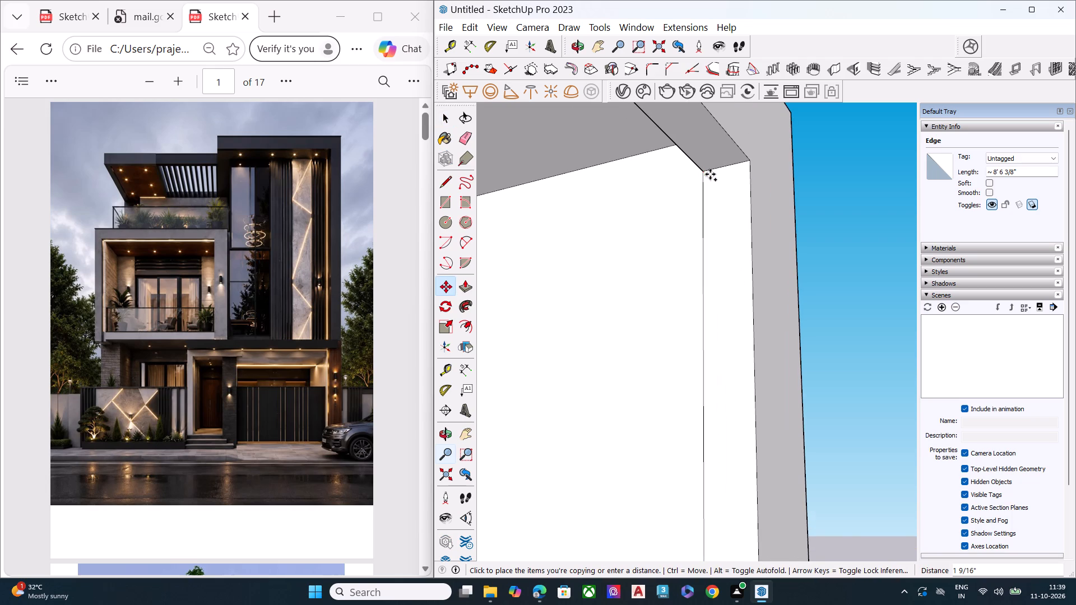
{"action": "left_click", "coordinate": [712, 172]}
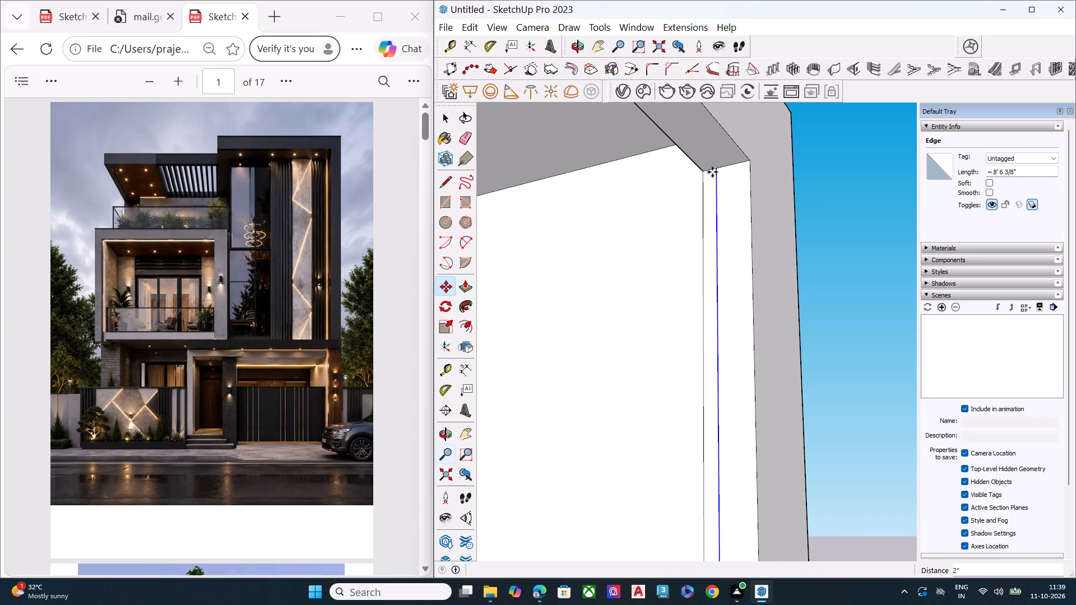
Draw a line about 7' 6" long across the beam's underside from the copied edge's top end to the dividing wall.
{"action": "scroll", "coordinate": [727, 229], "scroll_direction": "down", "scroll_amount": 4}
{"action": "scroll", "coordinate": [728, 230], "scroll_direction": "up", "scroll_amount": 1}
{"action": "scroll", "coordinate": [728, 230], "scroll_direction": "down", "scroll_amount": 2}
{"action": "middle_click_drag", "start_coordinate": [731, 248], "coordinate": [668, 238]}
{"action": "scroll", "coordinate": [688, 176], "scroll_direction": "up", "scroll_amount": 5}
{"action": "key", "text": "space"}
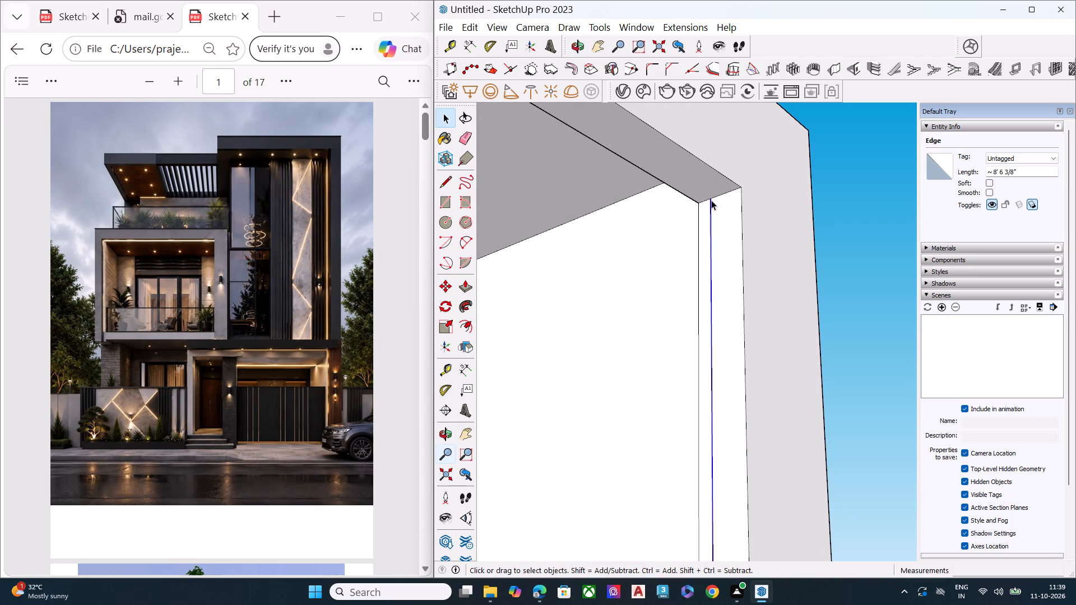
{"action": "key", "text": "l"}
{"action": "left_click", "coordinate": [711, 201]}
{"action": "scroll", "coordinate": [753, 199], "scroll_direction": "up", "scroll_amount": 1}
{"action": "scroll", "coordinate": [757, 214], "scroll_direction": "down", "scroll_amount": 13}
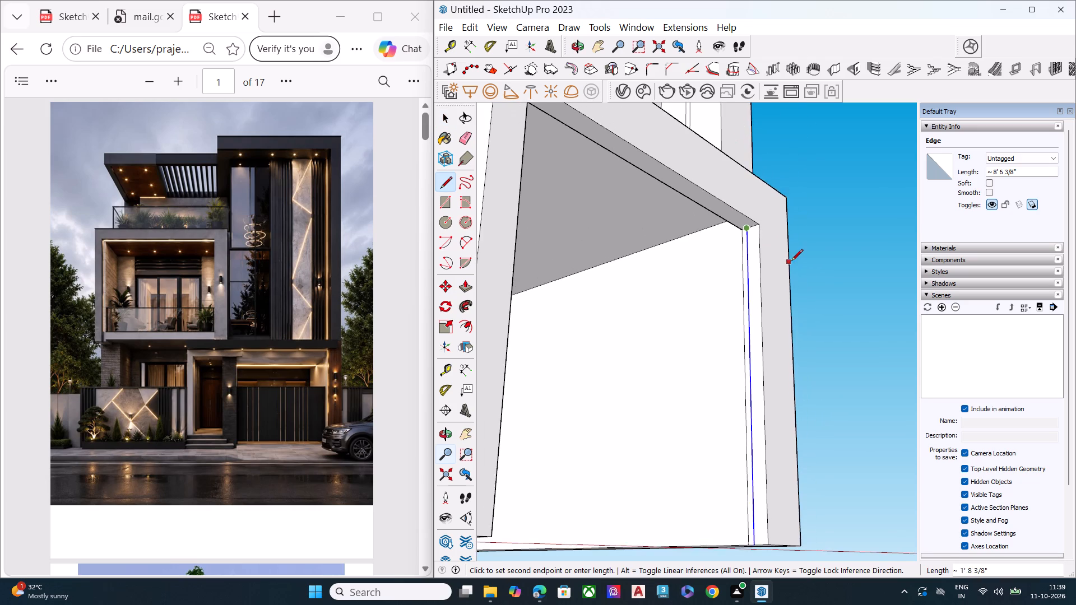
{"action": "scroll", "coordinate": [791, 262], "scroll_direction": "down", "scroll_amount": 5}
{"action": "scroll", "coordinate": [815, 257], "scroll_direction": "up", "scroll_amount": 2}
{"action": "scroll", "coordinate": [815, 258], "scroll_direction": "down", "scroll_amount": 5}
{"action": "middle_click_drag", "start_coordinate": [727, 272], "coordinate": [586, 234]}
{"action": "scroll", "coordinate": [823, 256], "scroll_direction": "down", "scroll_amount": 9}
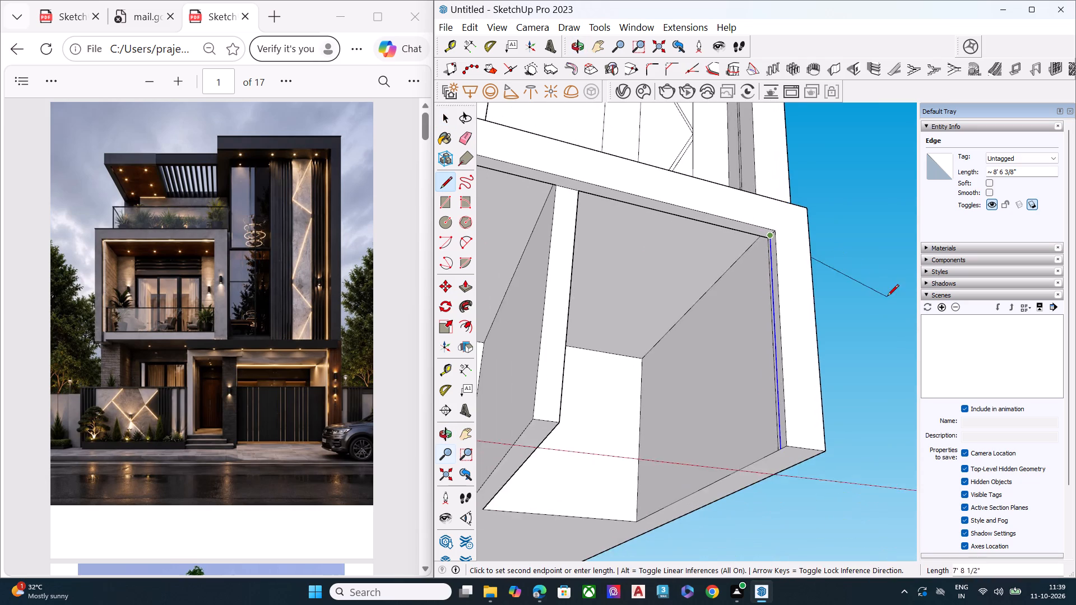
{"action": "scroll", "coordinate": [887, 297], "scroll_direction": "down", "scroll_amount": 8}
{"action": "middle_click_drag", "start_coordinate": [718, 313], "coordinate": [613, 265]}
{"action": "scroll", "coordinate": [602, 252], "scroll_direction": "up", "scroll_amount": 2}
{"action": "scroll", "coordinate": [600, 250], "scroll_direction": "down", "scroll_amount": 2}
{"action": "scroll", "coordinate": [598, 250], "scroll_direction": "up", "scroll_amount": 7}
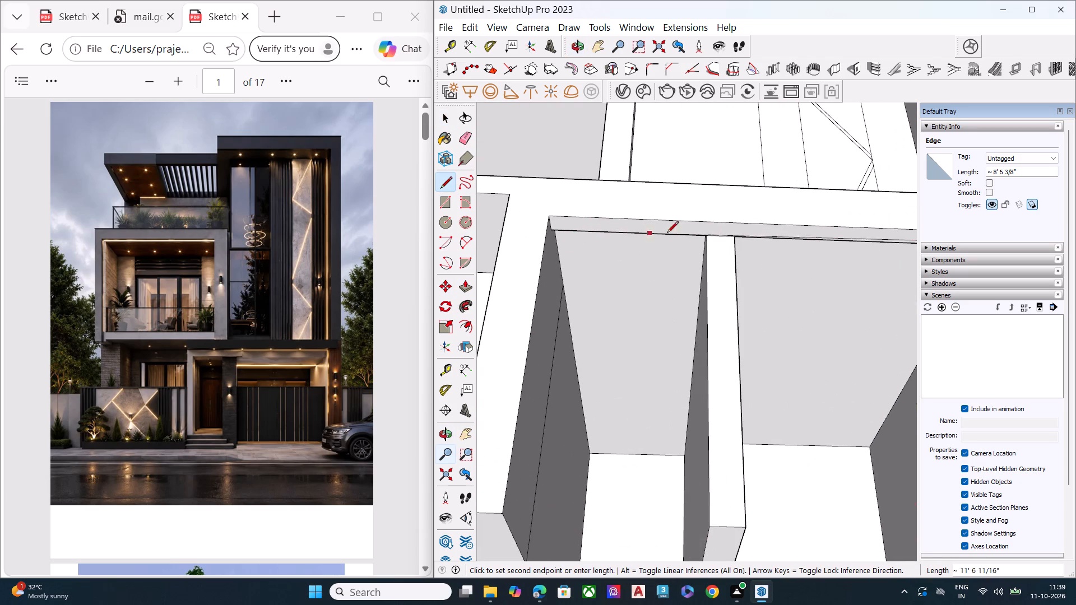
{"action": "scroll", "coordinate": [770, 226], "scroll_direction": "up", "scroll_amount": 7}
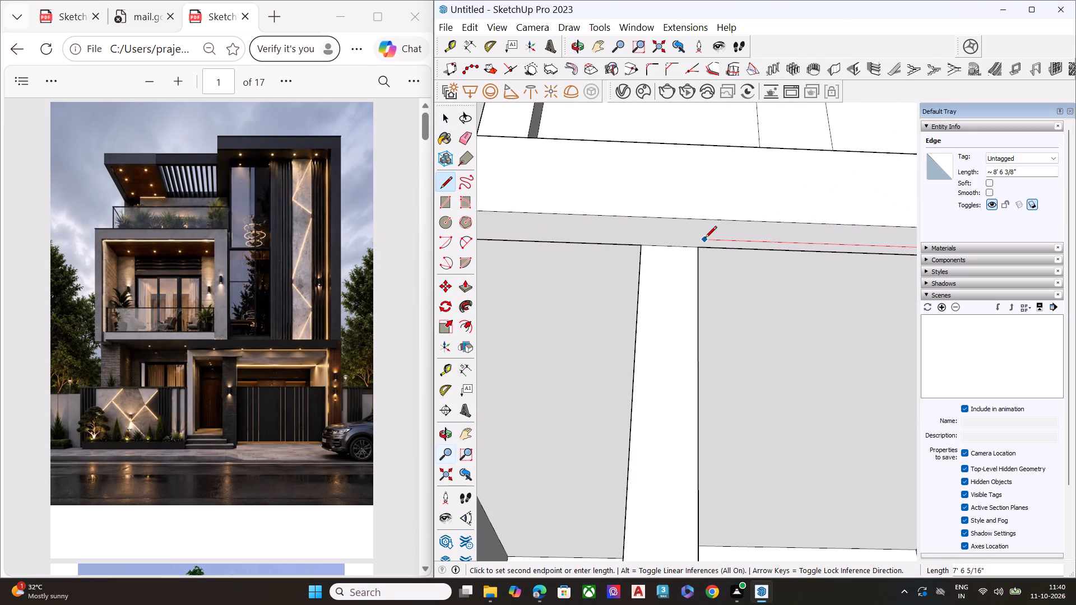
{"action": "left_click", "coordinate": [699, 239]}
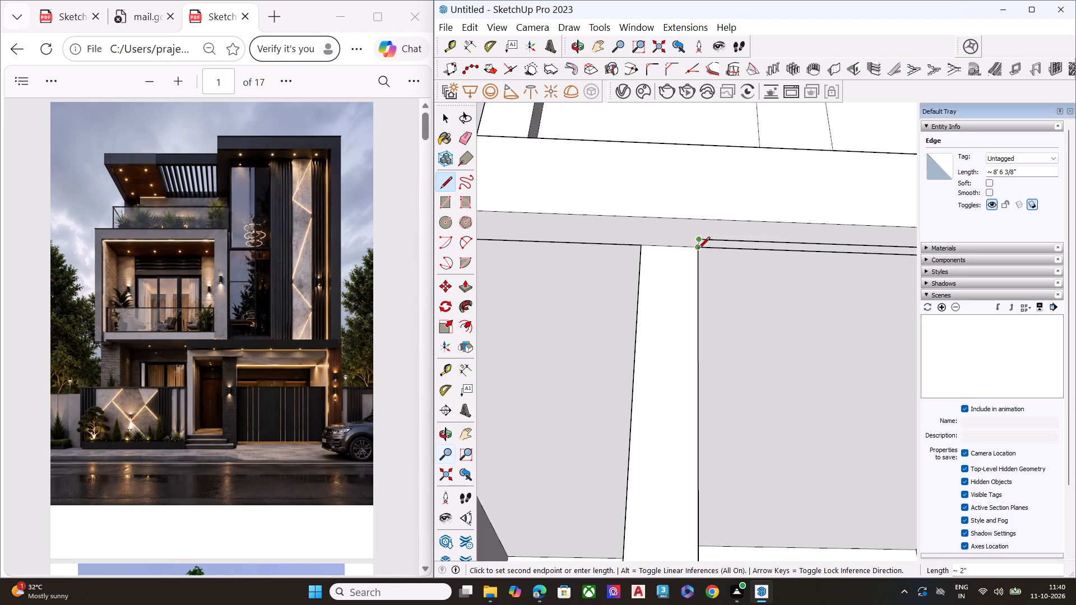
{"action": "key", "text": "space"}
Push/Pull the dividing wall's front face forward to the front edge of the beam's underside.
{"action": "double_click", "coordinate": [674, 268]}
{"action": "key", "text": "p"}
{"action": "left_click", "coordinate": [674, 268]}
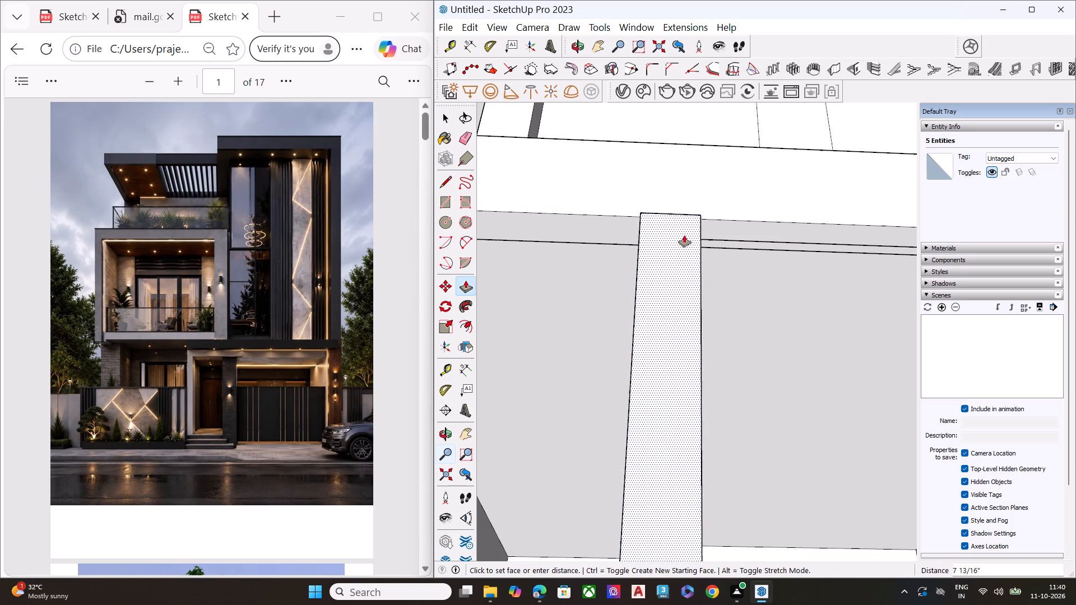
{"action": "left_click", "coordinate": [710, 218]}
{"action": "key", "text": "space"}
Draw a short line joining the end of the beam underside line to the dividing wall's side face.
{"action": "scroll", "coordinate": [715, 232], "scroll_direction": "up", "scroll_amount": 1}
{"action": "scroll", "coordinate": [715, 232], "scroll_direction": "down", "scroll_amount": 3}
{"action": "scroll", "coordinate": [715, 232], "scroll_direction": "up", "scroll_amount": 5}
{"action": "middle_click_drag", "start_coordinate": [703, 243], "coordinate": [692, 249]}
{"action": "scroll", "coordinate": [703, 243], "scroll_direction": "up", "scroll_amount": 1}
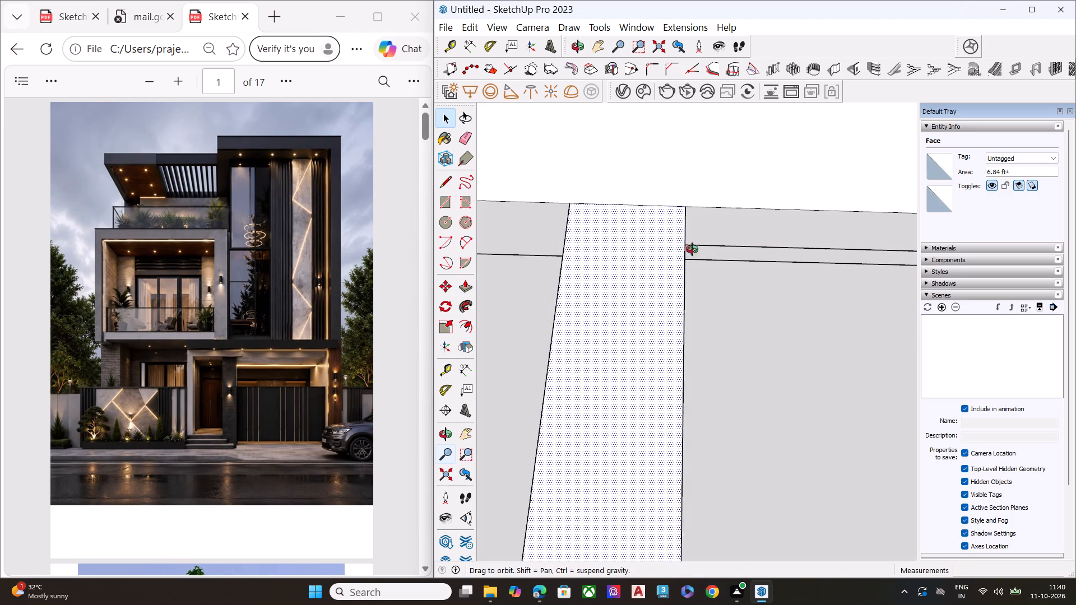
{"action": "middle_click_drag", "start_coordinate": [692, 249], "coordinate": [608, 301]}
{"action": "scroll", "coordinate": [639, 270], "scroll_direction": "up", "scroll_amount": 9}
{"action": "scroll", "coordinate": [649, 273], "scroll_direction": "down", "scroll_amount": 2}
{"action": "scroll", "coordinate": [649, 273], "scroll_direction": "up", "scroll_amount": 4}
{"action": "middle_click_drag", "start_coordinate": [650, 282], "coordinate": [666, 264]}
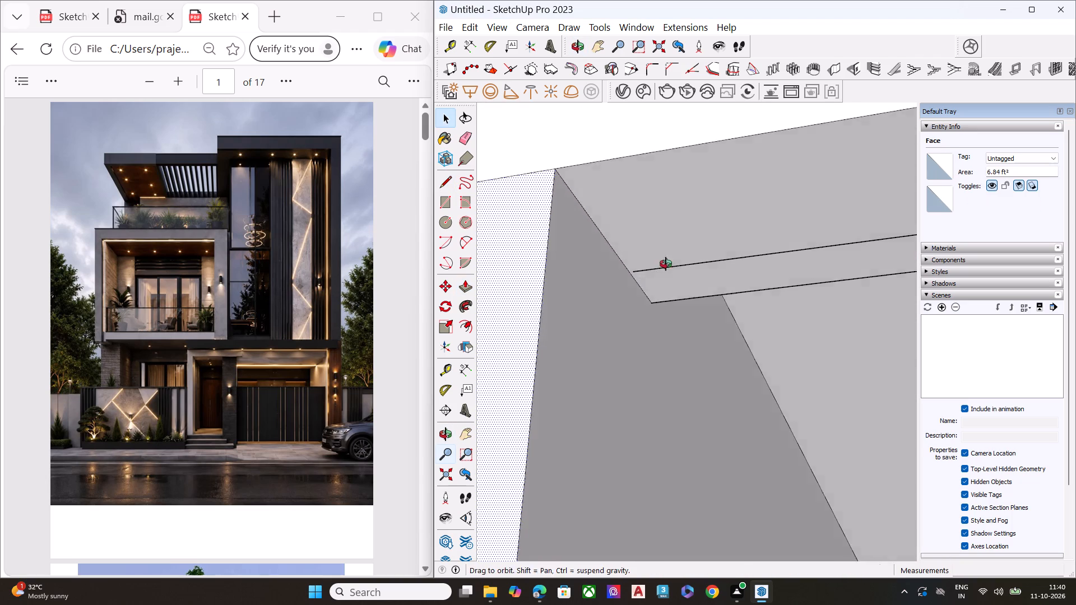
{"action": "middle_click_drag", "start_coordinate": [666, 264], "coordinate": [674, 256]}
{"action": "scroll", "coordinate": [660, 269], "scroll_direction": "up", "scroll_amount": 8}
{"action": "key", "text": "l"}
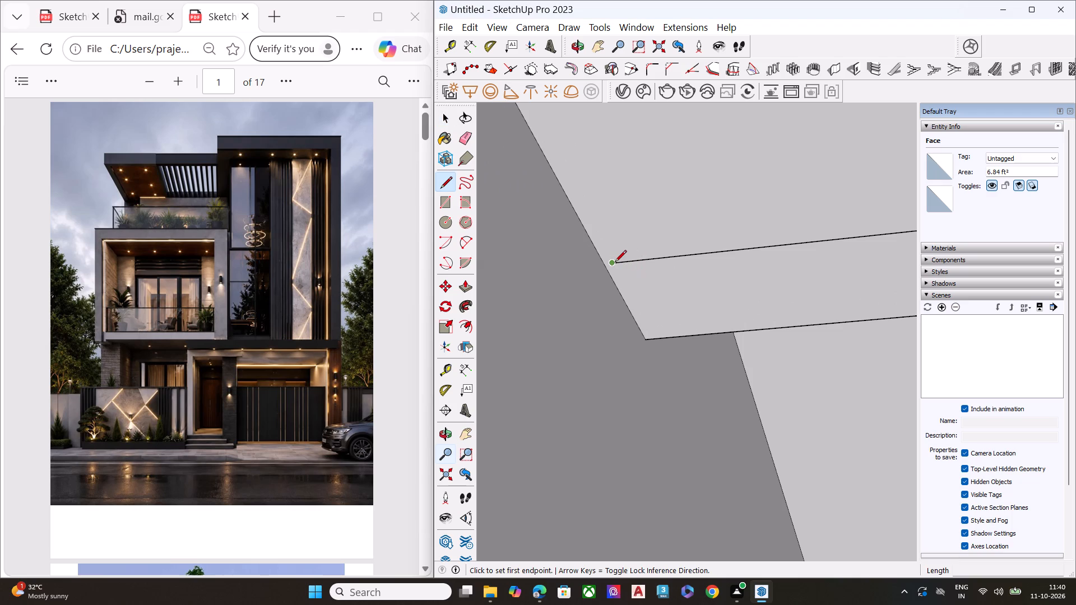
{"action": "left_click", "coordinate": [614, 263]}
{"action": "left_click", "coordinate": [602, 263]}
{"action": "key", "text": "space"}
Examine the whole front elevation and the tower's zigzag panel above the garage.
{"action": "scroll", "coordinate": [618, 273], "scroll_direction": "down", "scroll_amount": 7}
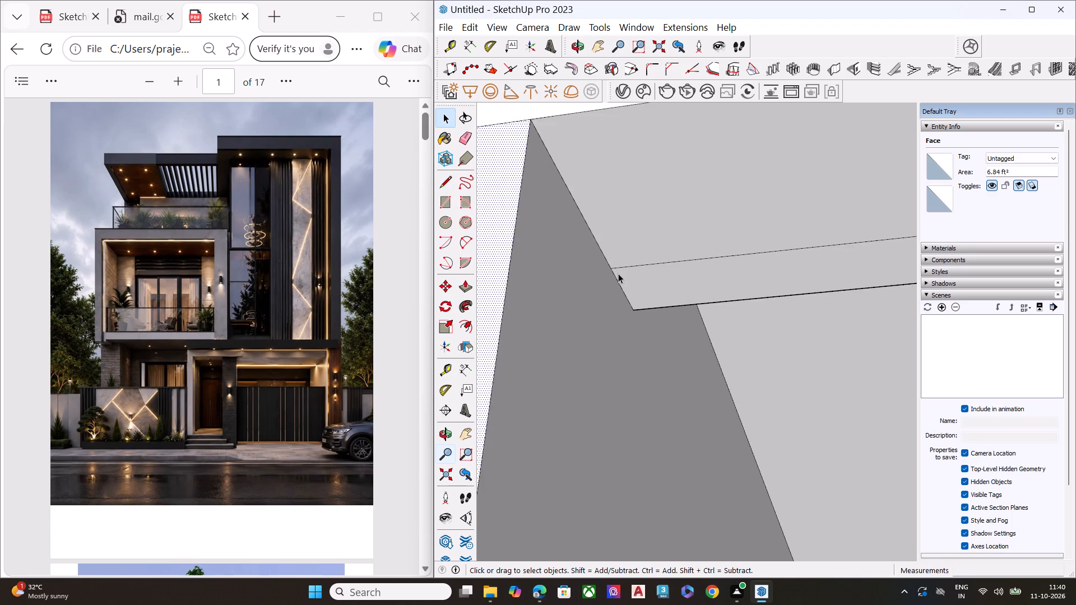
{"action": "scroll", "coordinate": [647, 263], "scroll_direction": "down", "scroll_amount": 15}
{"action": "scroll", "coordinate": [661, 267], "scroll_direction": "up", "scroll_amount": 1}
{"action": "scroll", "coordinate": [661, 267], "scroll_direction": "down", "scroll_amount": 4}
{"action": "scroll", "coordinate": [661, 267], "scroll_direction": "up", "scroll_amount": 1}
{"action": "scroll", "coordinate": [661, 267], "scroll_direction": "down", "scroll_amount": 12}
{"action": "scroll", "coordinate": [667, 262], "scroll_direction": "up", "scroll_amount": 1}
{"action": "scroll", "coordinate": [667, 262], "scroll_direction": "down", "scroll_amount": 20}
{"action": "scroll", "coordinate": [667, 262], "scroll_direction": "down", "scroll_amount": 1}
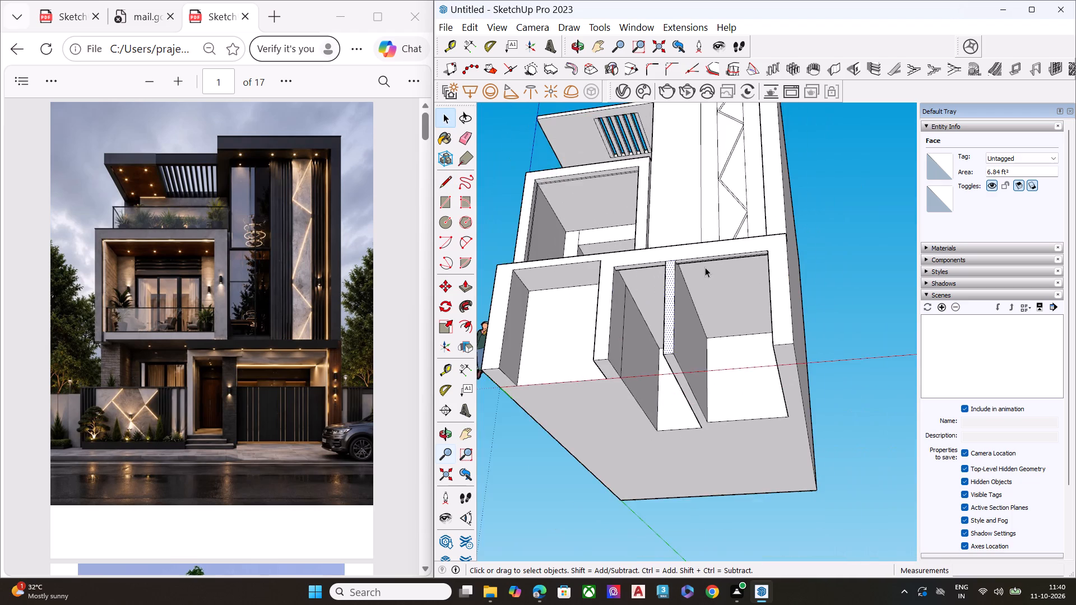
{"action": "scroll", "coordinate": [705, 267], "scroll_direction": "down", "scroll_amount": 4}
{"action": "scroll", "coordinate": [700, 266], "scroll_direction": "up", "scroll_amount": 1}
{"action": "middle_click_drag", "start_coordinate": [700, 266], "coordinate": [732, 406]}
{"action": "scroll", "coordinate": [727, 360], "scroll_direction": "down", "scroll_amount": 1}
{"action": "middle_click_drag", "start_coordinate": [607, 355], "coordinate": [734, 341]}
{"action": "scroll", "coordinate": [748, 200], "scroll_direction": "up", "scroll_amount": 3}
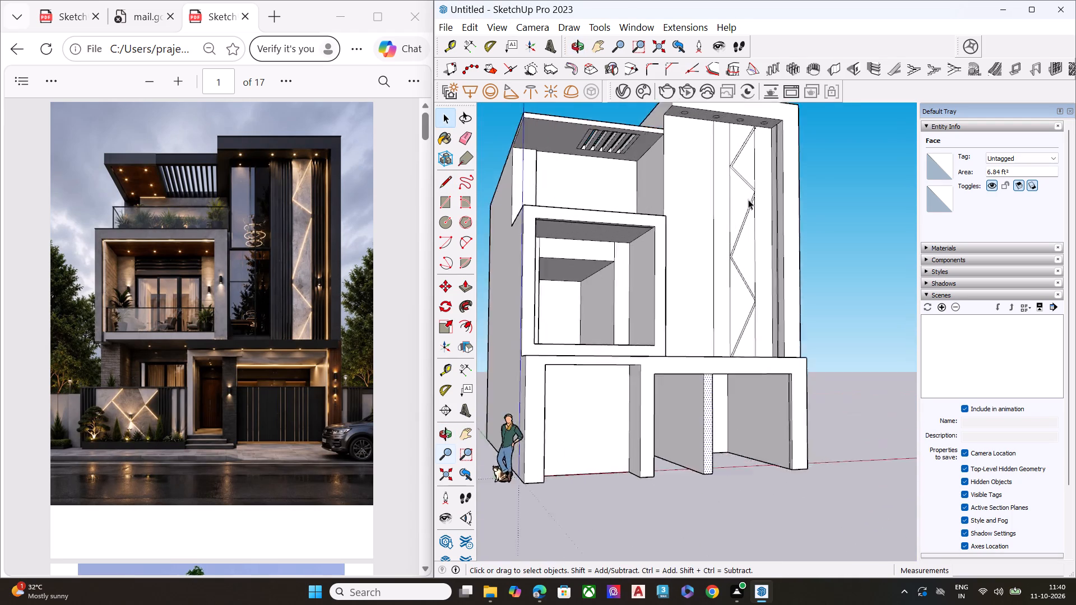
{"action": "scroll", "coordinate": [748, 199], "scroll_direction": "up", "scroll_amount": 3}
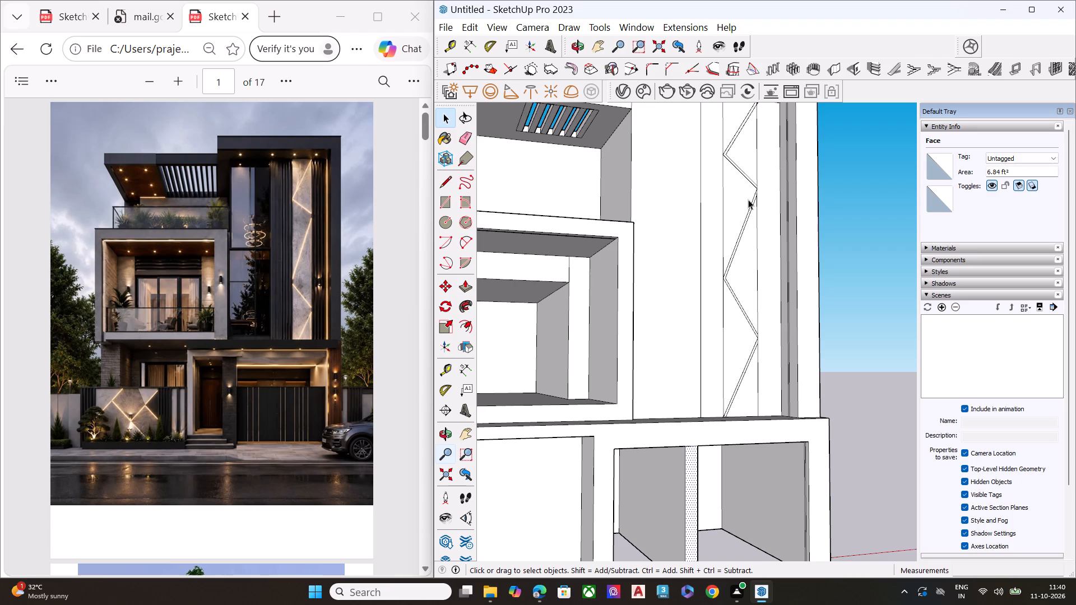
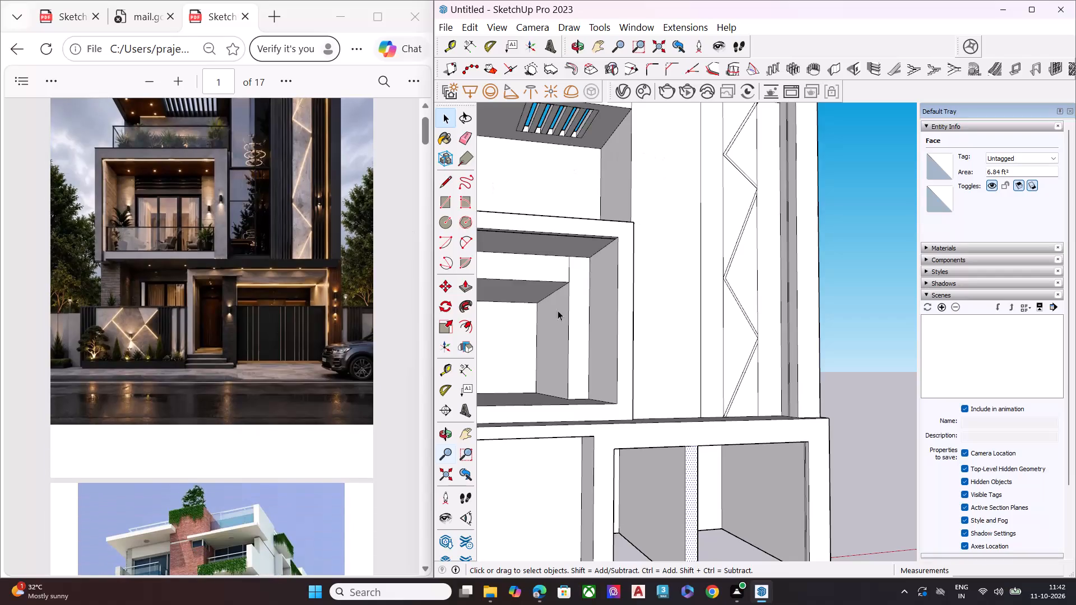
Offset the outline of the tower's tall left-hand front panel inward by about 2 1/8".
{"action": "scroll", "coordinate": [739, 328], "scroll_direction": "down", "scroll_amount": 7}
{"action": "middle_click_drag", "start_coordinate": [734, 347], "coordinate": [563, 346]}
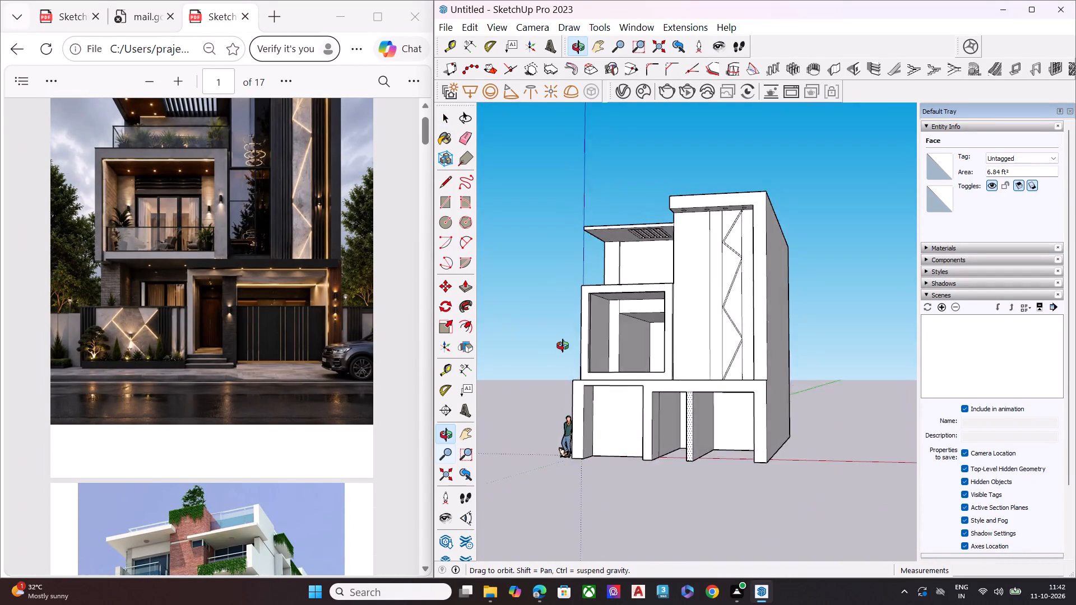
{"action": "middle_click_drag", "start_coordinate": [563, 346], "coordinate": [751, 299]}
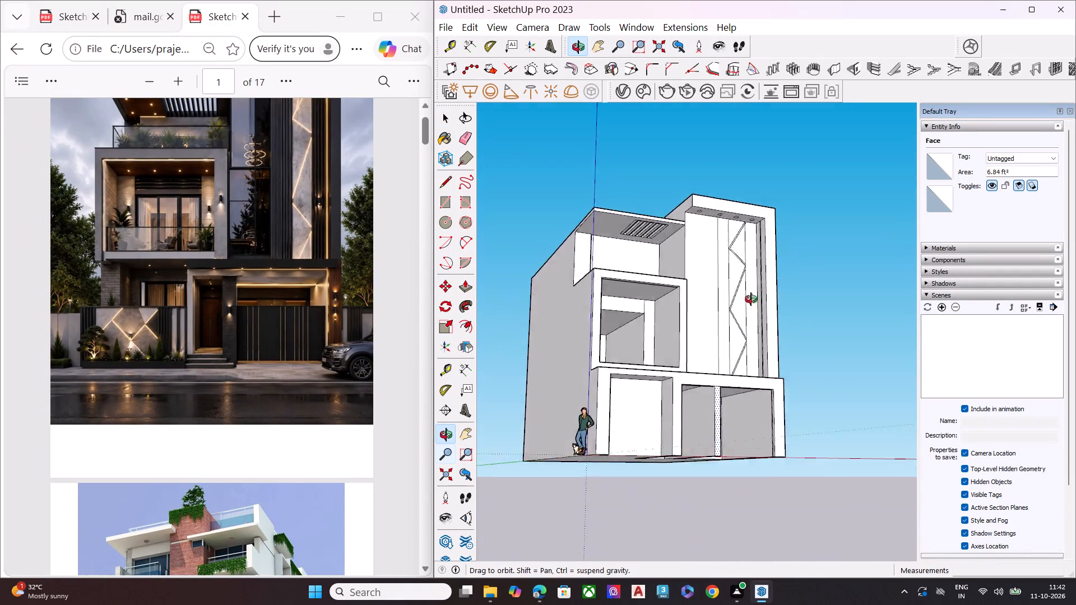
{"action": "middle_click_drag", "start_coordinate": [751, 299], "coordinate": [739, 288]}
{"action": "scroll", "coordinate": [714, 269], "scroll_direction": "up", "scroll_amount": 6}
{"action": "middle_click_drag", "start_coordinate": [704, 282], "coordinate": [647, 301]}
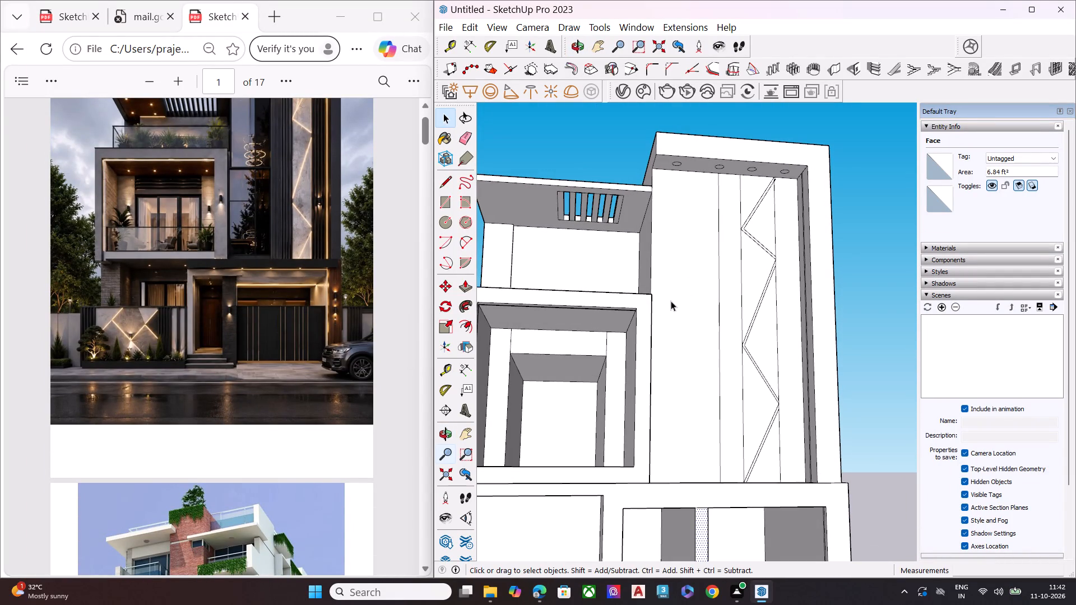
{"action": "left_click", "coordinate": [671, 301]}
{"action": "key", "text": "space"}
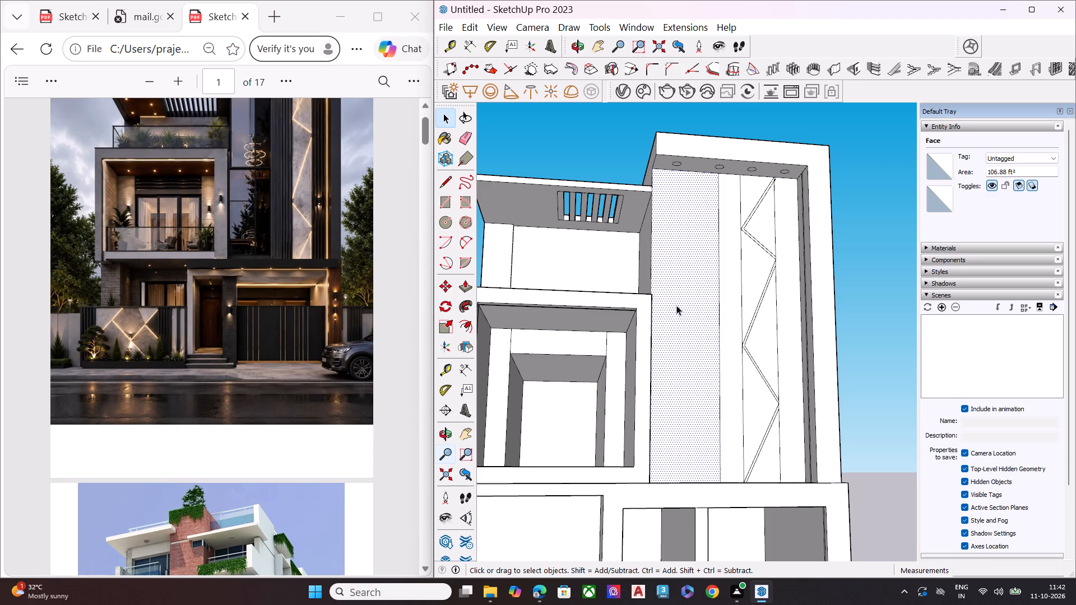
{"action": "key", "text": "f"}
{"action": "left_click", "coordinate": [689, 309]}
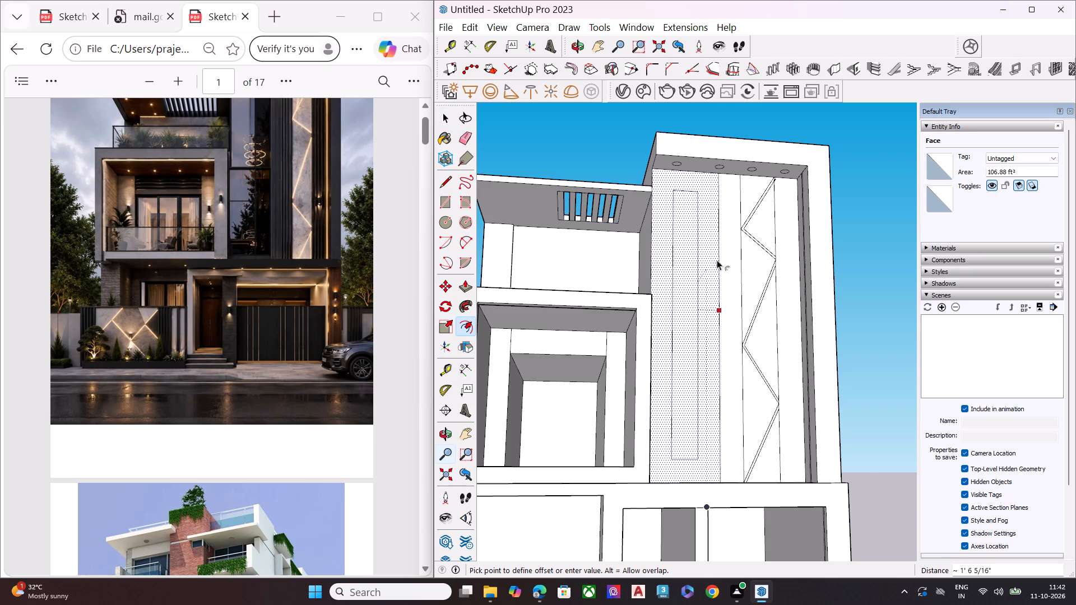
{"action": "scroll", "coordinate": [725, 235], "scroll_direction": "up", "scroll_amount": 2}
{"action": "key", "text": "Escape"}
{"action": "key", "text": "f"}
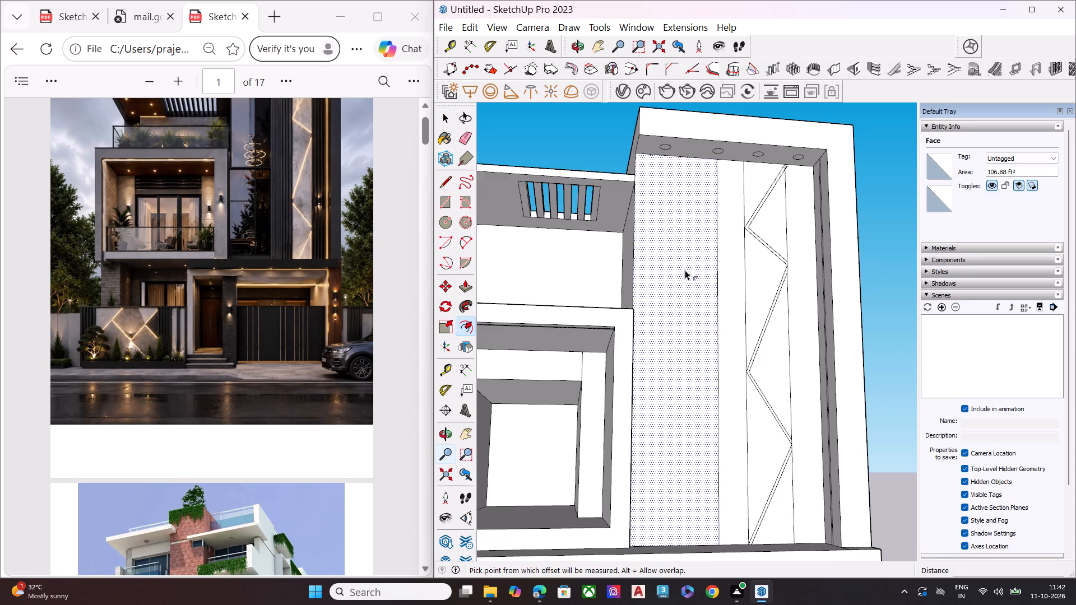
{"action": "left_click", "coordinate": [685, 270]}
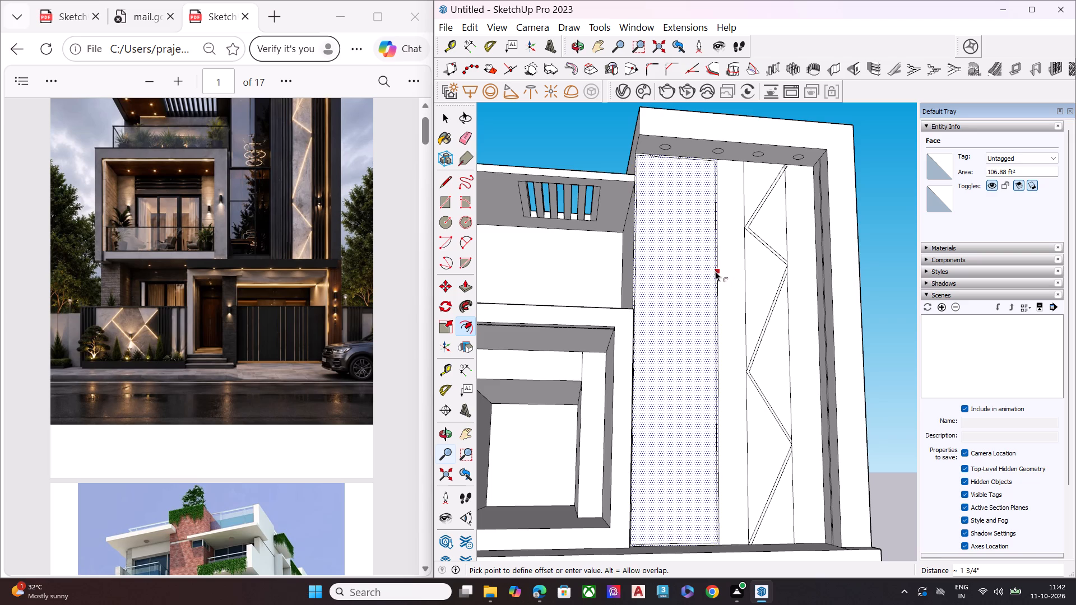
{"action": "left_click", "coordinate": [715, 271]}
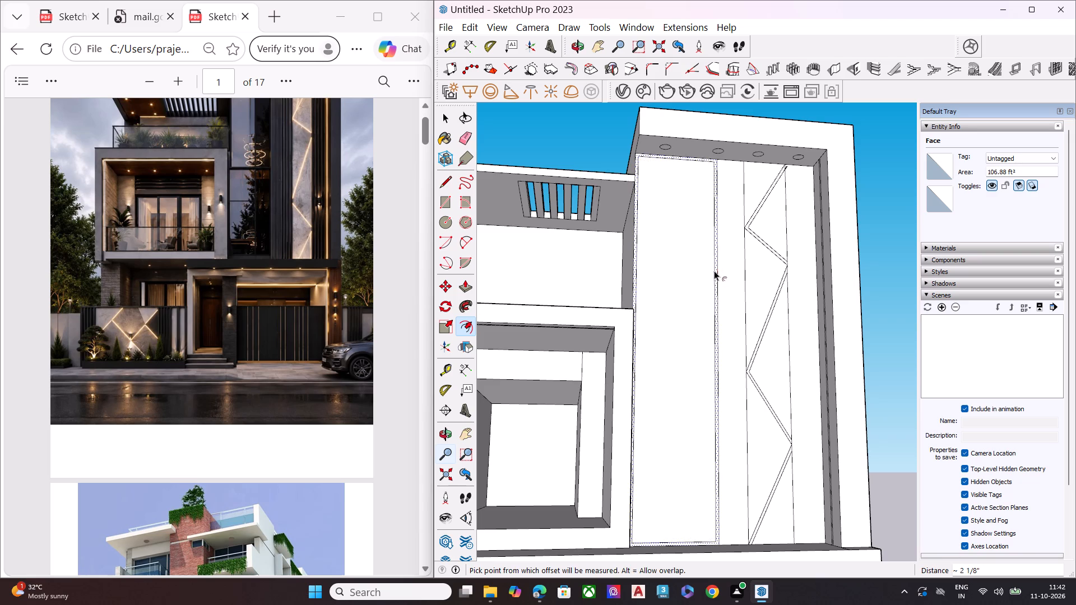
Move the right vertical edge of the panel's inset outline slightly further inward, away from the zigzag strip.
{"action": "key", "text": "space"}
{"action": "scroll", "coordinate": [707, 263], "scroll_direction": "up", "scroll_amount": 4}
{"action": "scroll", "coordinate": [709, 260], "scroll_direction": "down", "scroll_amount": 1}
{"action": "scroll", "coordinate": [709, 260], "scroll_direction": "up", "scroll_amount": 4}
{"action": "left_click", "coordinate": [720, 275]}
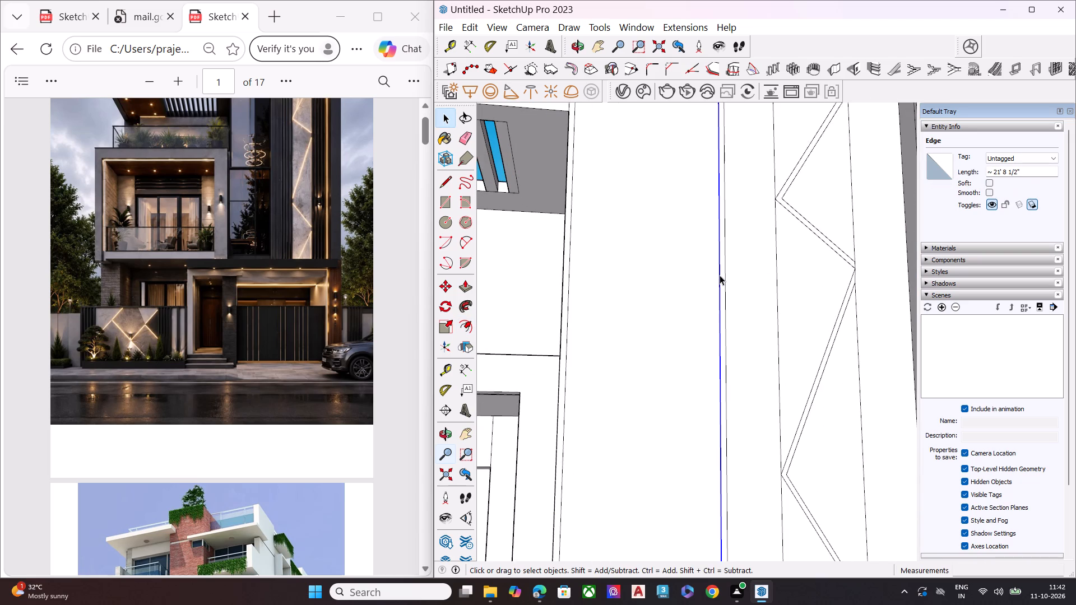
{"action": "key", "text": "m"}
{"action": "left_click", "coordinate": [720, 275]}
{"action": "left_click", "coordinate": [713, 277]}
{"action": "key", "text": "space"}
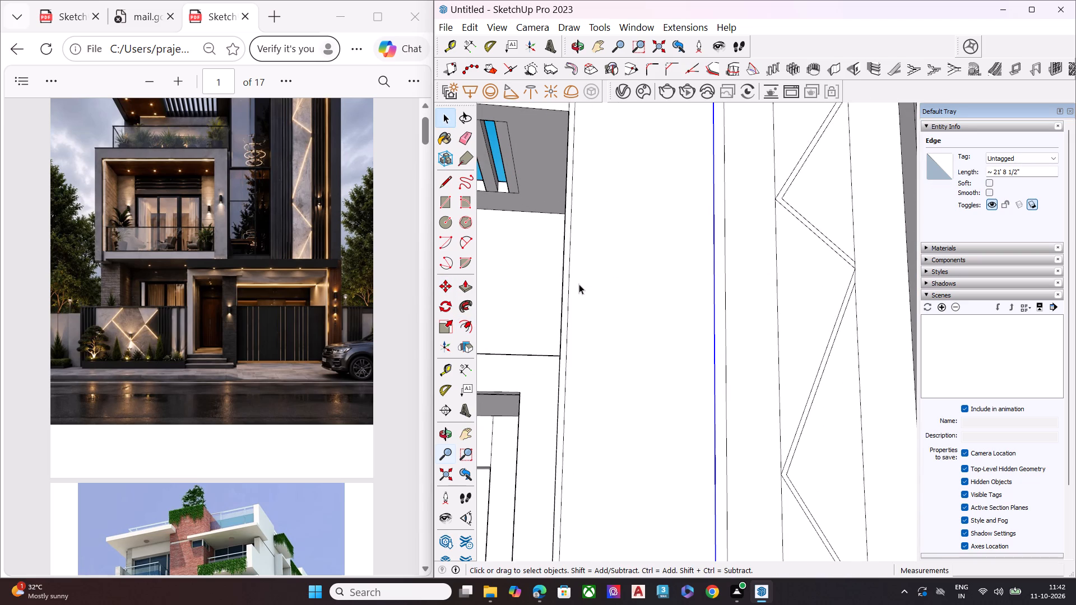
{"action": "left_click", "coordinate": [570, 282]}
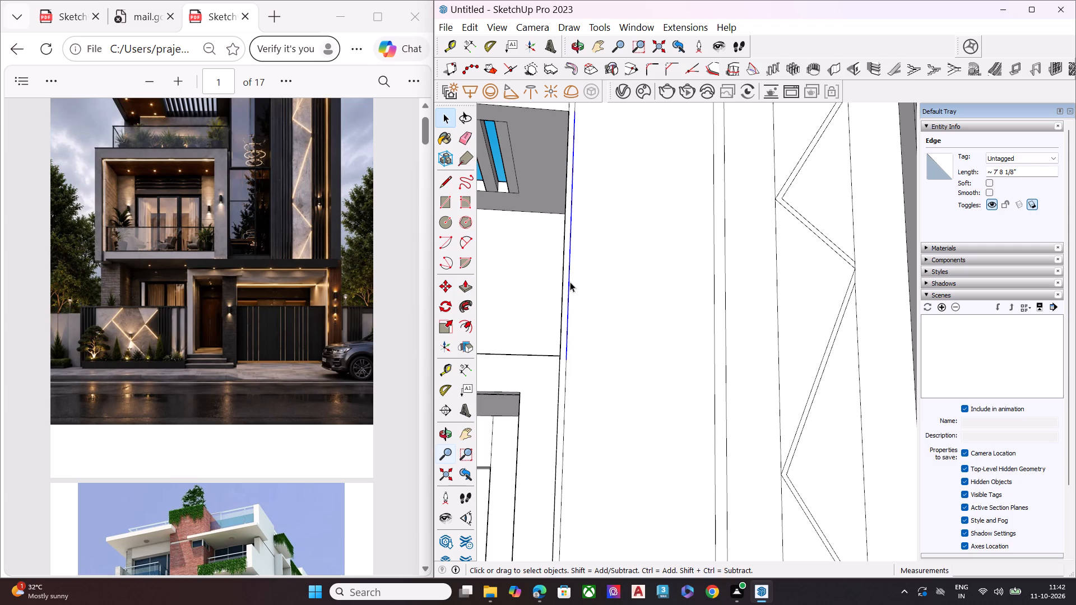
{"action": "scroll", "coordinate": [623, 292], "scroll_direction": "down", "scroll_amount": 8}
{"action": "key", "text": "space"}
{"action": "left_click", "coordinate": [839, 259]}
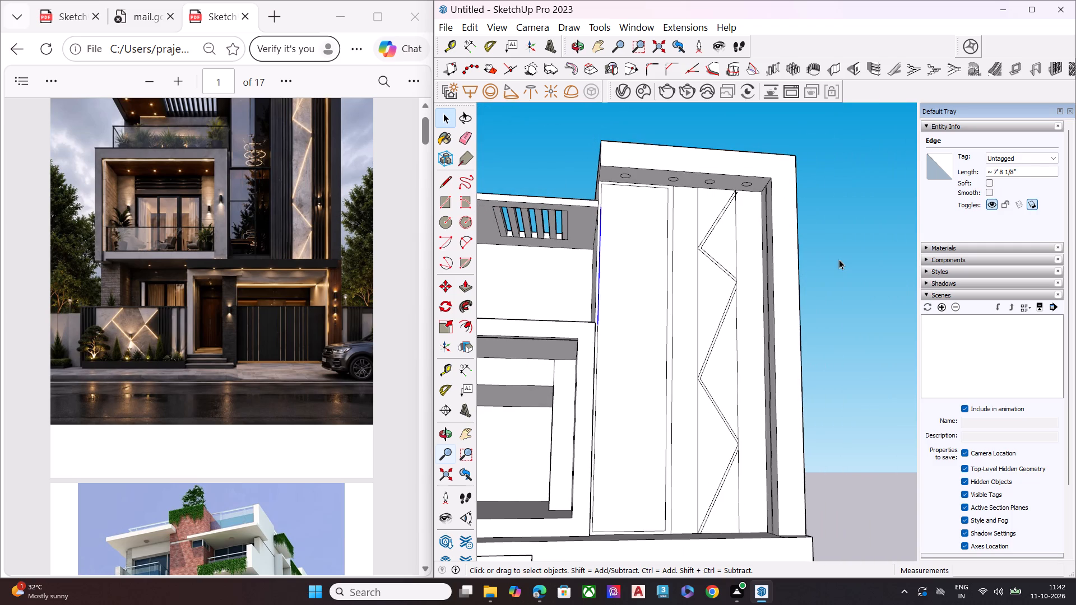
Examine the tower front and the ground-floor openings, and enlarge the reference image to compare the facade.
{"action": "middle_click_drag", "start_coordinate": [848, 285], "coordinate": [798, 380]}
{"action": "middle_click_drag", "start_coordinate": [794, 379], "coordinate": [774, 352]}
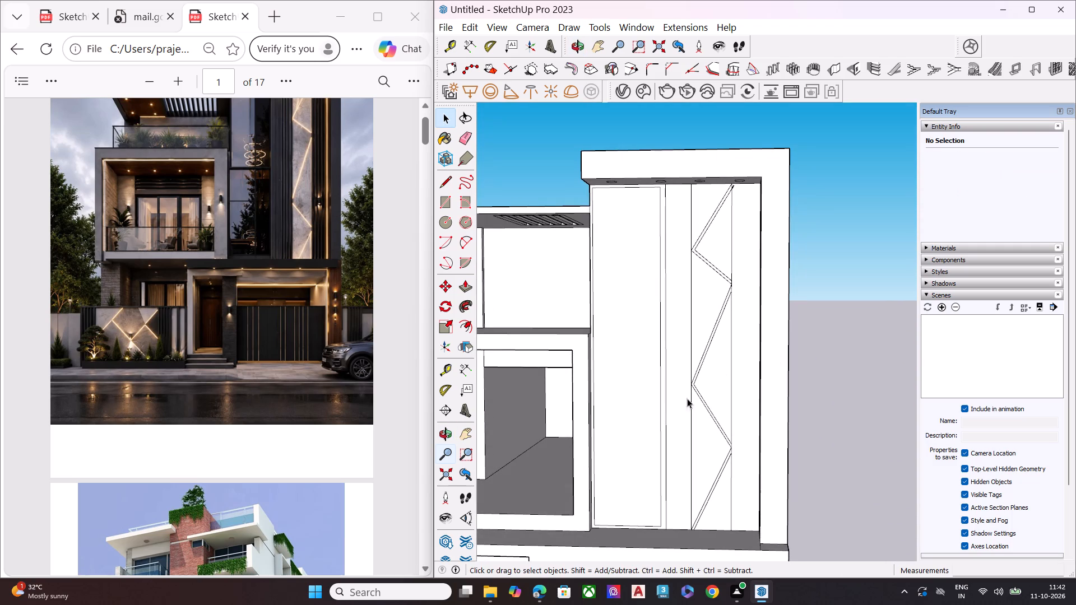
{"action": "scroll", "coordinate": [727, 332], "scroll_direction": "down", "scroll_amount": 6}
{"action": "middle_click_drag", "start_coordinate": [703, 387], "coordinate": [718, 278]}
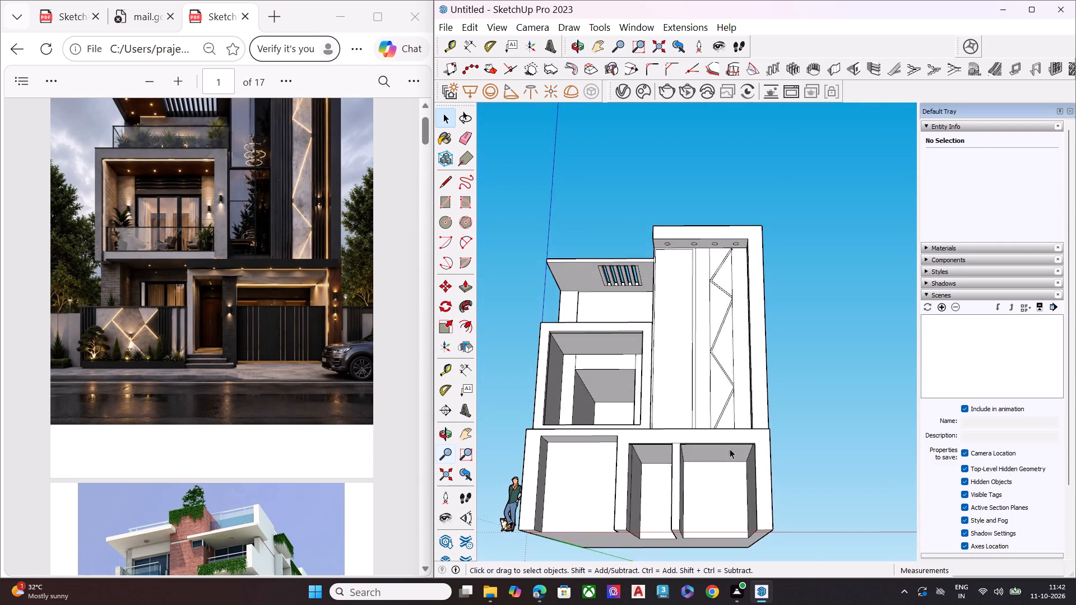
{"action": "scroll", "coordinate": [726, 456], "scroll_direction": "up", "scroll_amount": 4}
{"action": "scroll", "coordinate": [726, 458], "scroll_direction": "down", "scroll_amount": 1}
{"action": "scroll", "coordinate": [726, 476], "scroll_direction": "up", "scroll_amount": 2}
{"action": "middle_click_drag", "start_coordinate": [694, 482], "coordinate": [648, 478]}
{"action": "scroll", "coordinate": [641, 476], "scroll_direction": "up", "scroll_amount": 5}
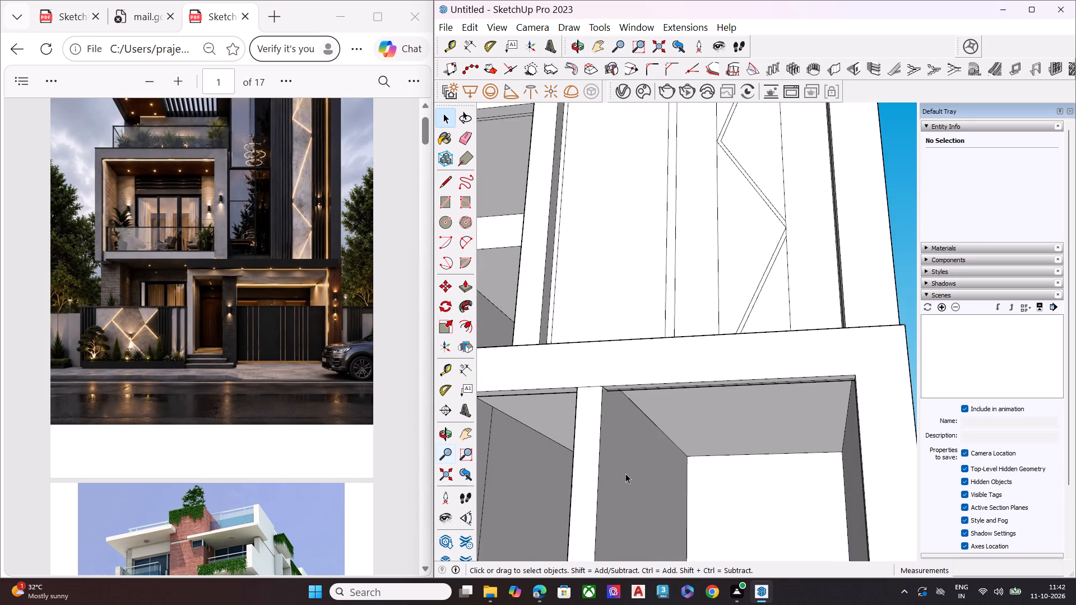
{"action": "middle_click_drag", "start_coordinate": [625, 473], "coordinate": [597, 462]}
{"action": "scroll", "coordinate": [604, 449], "scroll_direction": "up", "scroll_amount": 3}
{"action": "scroll", "coordinate": [612, 440], "scroll_direction": "down", "scroll_amount": 6}
{"action": "middle_click_drag", "start_coordinate": [684, 476], "coordinate": [759, 494]}
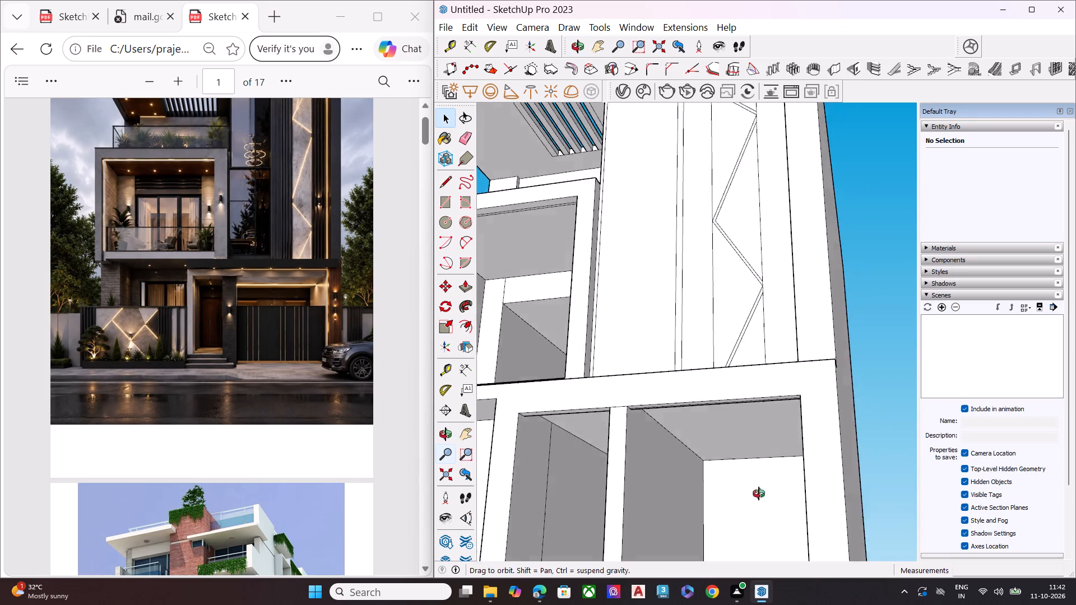
{"action": "middle_click_drag", "start_coordinate": [759, 494], "coordinate": [816, 504]}
{"action": "scroll", "coordinate": [627, 403], "scroll_direction": "down", "scroll_amount": 3}
{"action": "scroll", "coordinate": [625, 406], "scroll_direction": "up", "scroll_amount": 3}
{"action": "scroll", "coordinate": [624, 407], "scroll_direction": "down", "scroll_amount": 5}
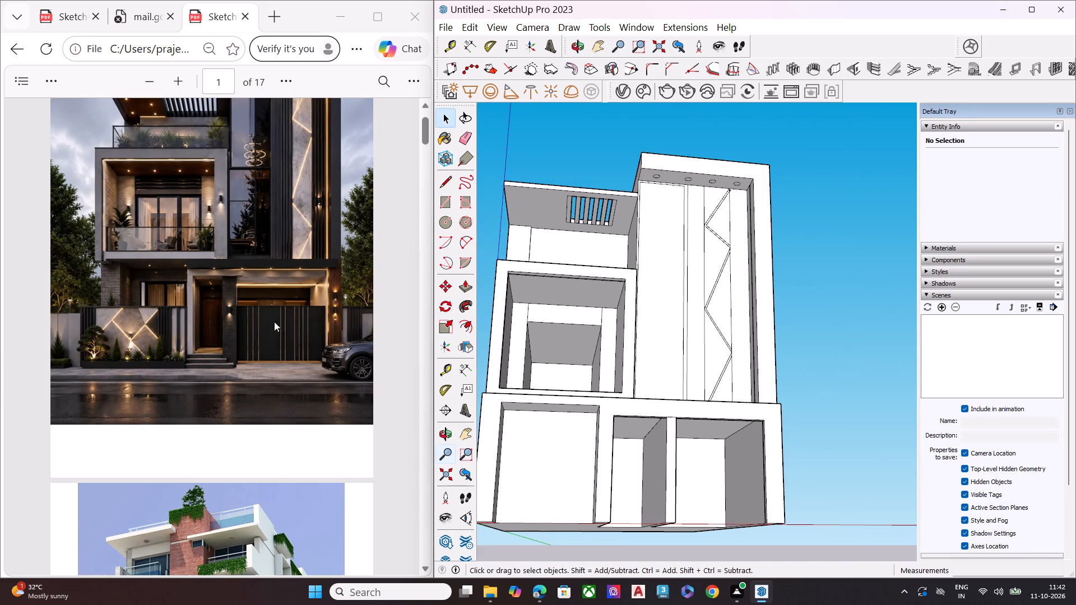
{"action": "scroll", "coordinate": [273, 311], "scroll_direction": "up", "scroll_amount": 3}
{"action": "left_click", "coordinate": [190, 86]}
{"action": "left_click", "coordinate": [189, 86]}
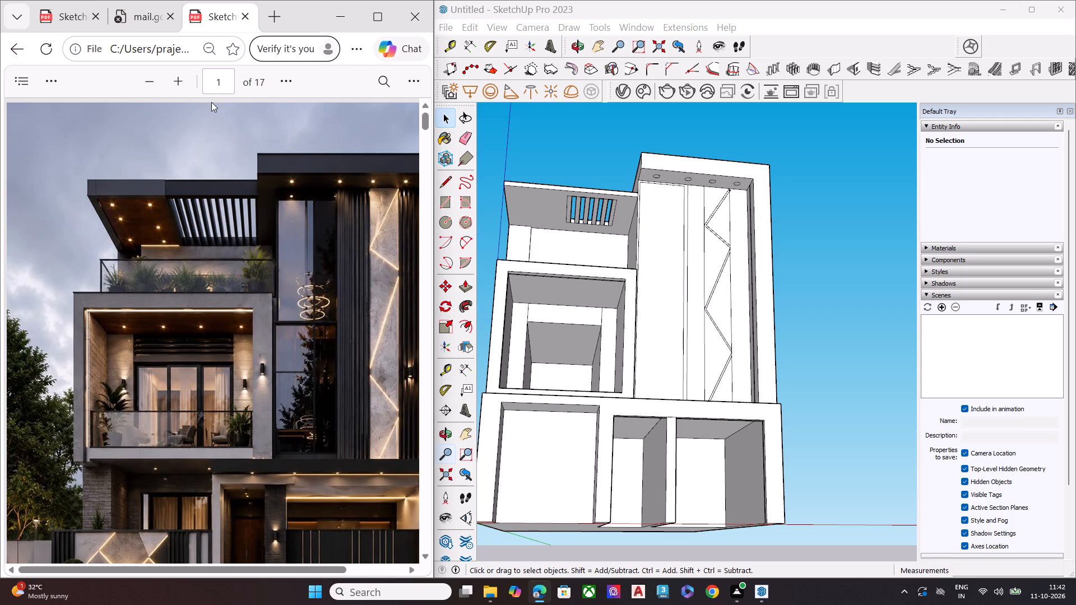
Draw a rectangle of about 3 sq ft on the dividing wall's garage side, starting at the ceiling edge.
{"action": "key", "text": "space"}
{"action": "middle_click_drag", "start_coordinate": [755, 486], "coordinate": [690, 478]}
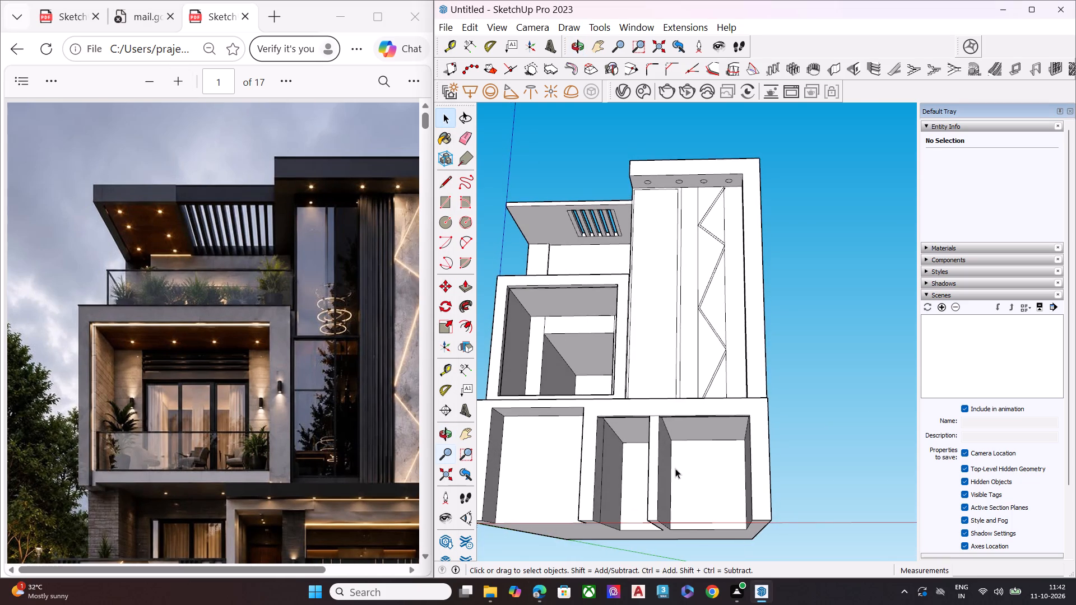
{"action": "scroll", "coordinate": [671, 465], "scroll_direction": "up", "scroll_amount": 8}
{"action": "middle_click_drag", "start_coordinate": [613, 524], "coordinate": [609, 529]}
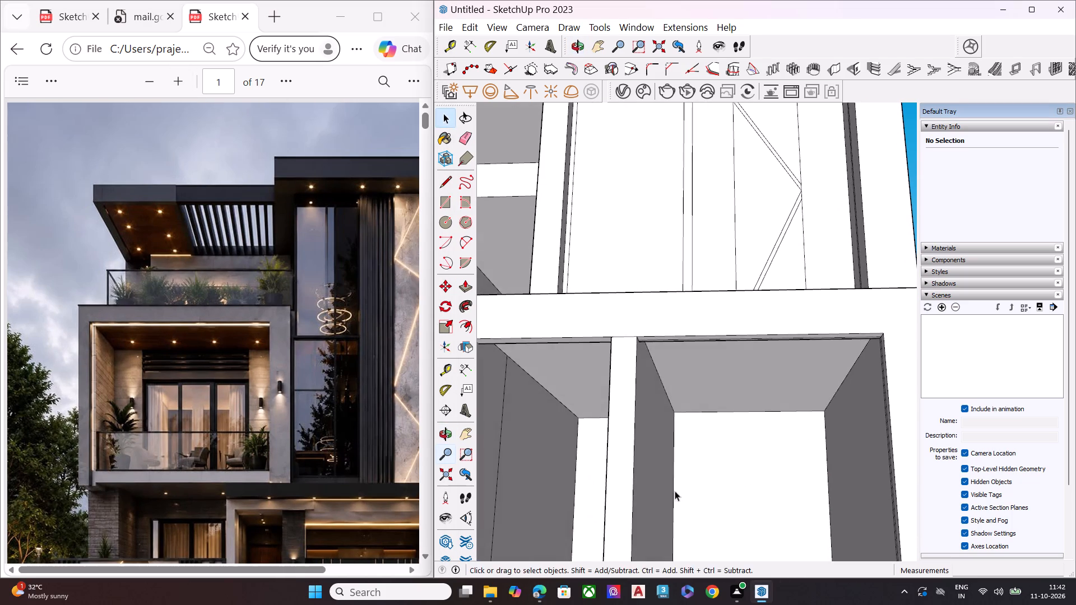
{"action": "middle_click_drag", "start_coordinate": [697, 477], "coordinate": [615, 513]}
{"action": "scroll", "coordinate": [664, 430], "scroll_direction": "up", "scroll_amount": 4}
{"action": "scroll", "coordinate": [665, 429], "scroll_direction": "down", "scroll_amount": 1}
{"action": "scroll", "coordinate": [665, 429], "scroll_direction": "up", "scroll_amount": 3}
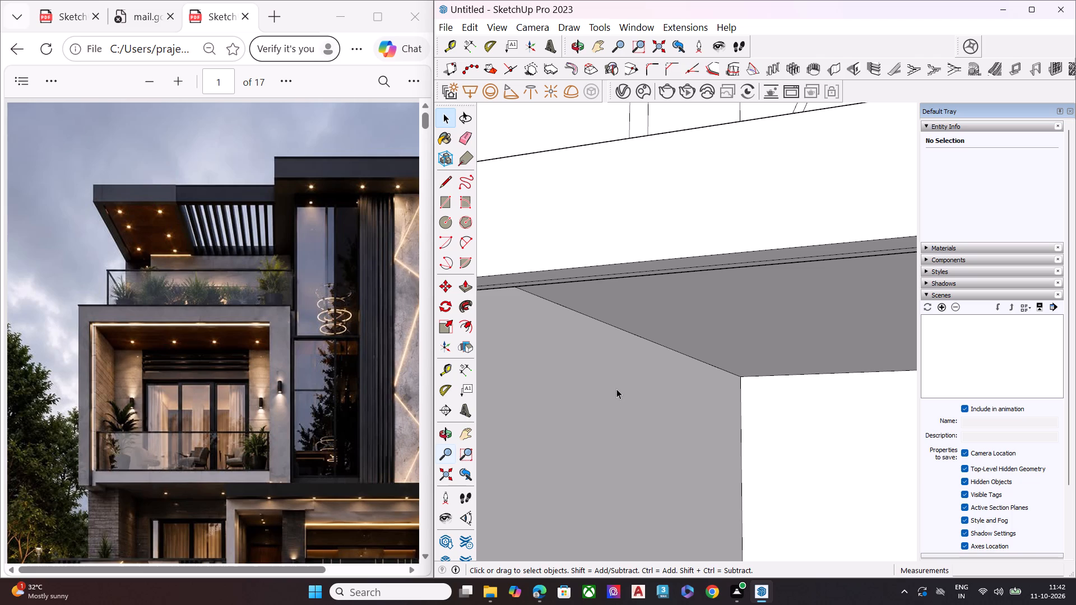
{"action": "key", "text": "r"}
{"action": "left_click", "coordinate": [623, 332]}
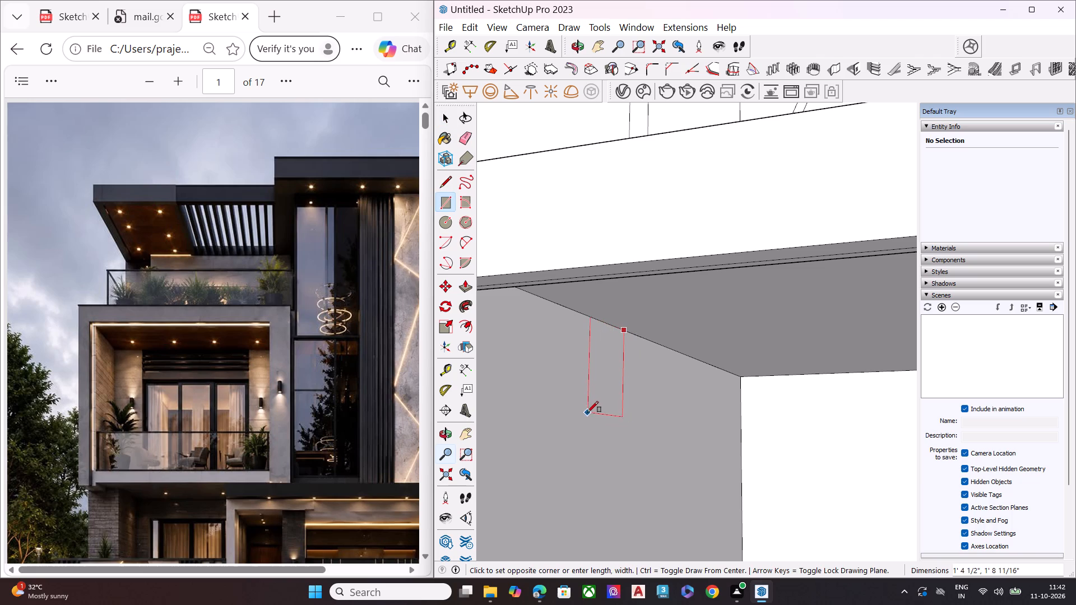
{"action": "left_click", "coordinate": [584, 416]}
{"action": "key", "text": "space"}
Push/Pull the rectangle about 7' 7 3/8" across the garage to the opposite wall to form a ceiling beam.
{"action": "left_click", "coordinate": [606, 390]}
{"action": "scroll", "coordinate": [592, 408], "scroll_direction": "down", "scroll_amount": 3}
{"action": "scroll", "coordinate": [594, 414], "scroll_direction": "up", "scroll_amount": 2}
{"action": "scroll", "coordinate": [594, 414], "scroll_direction": "down", "scroll_amount": 1}
{"action": "scroll", "coordinate": [594, 414], "scroll_direction": "up", "scroll_amount": 1}
{"action": "scroll", "coordinate": [596, 414], "scroll_direction": "down", "scroll_amount": 4}
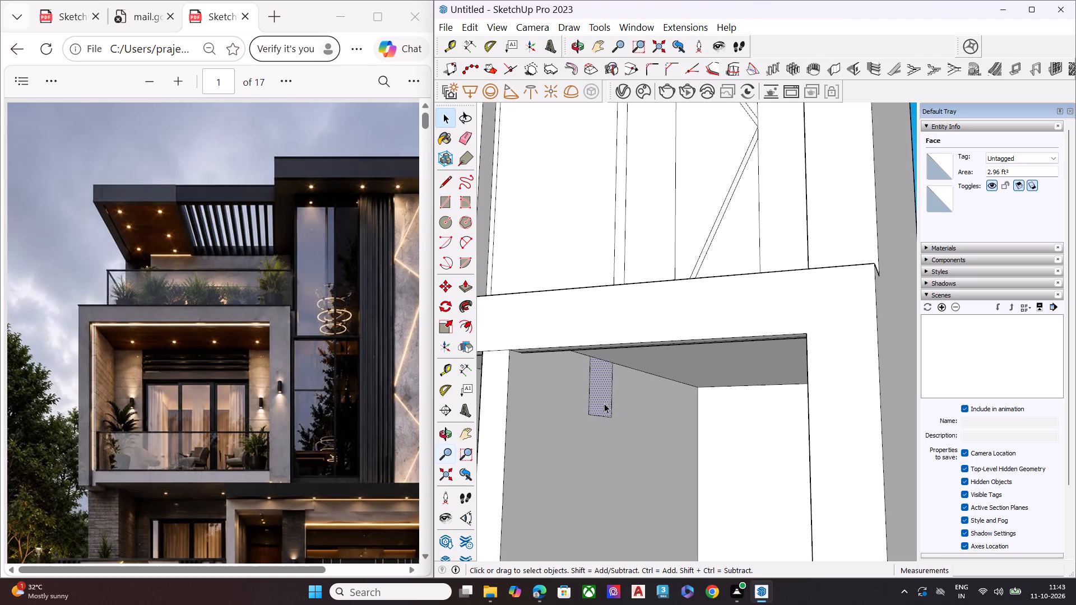
{"action": "left_click", "coordinate": [602, 396]}
{"action": "key", "text": "p"}
{"action": "left_click", "coordinate": [602, 396]}
{"action": "scroll", "coordinate": [670, 416], "scroll_direction": "down", "scroll_amount": 7}
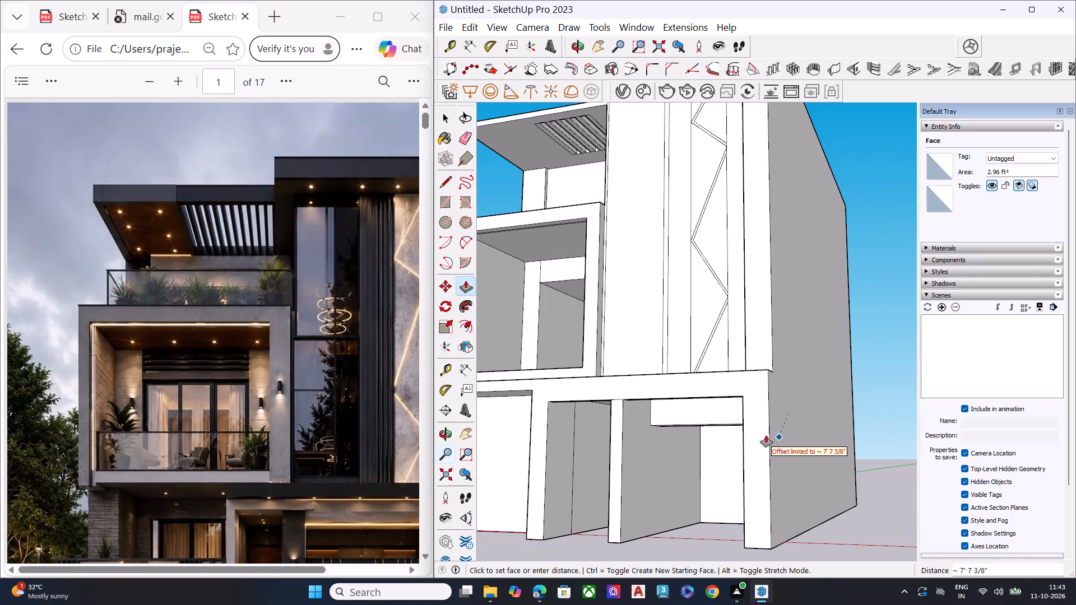
{"action": "scroll", "coordinate": [757, 435], "scroll_direction": "down", "scroll_amount": 1}
{"action": "middle_click_drag", "start_coordinate": [757, 435], "coordinate": [914, 419]}
{"action": "scroll", "coordinate": [809, 412], "scroll_direction": "up", "scroll_amount": 1}
{"action": "scroll", "coordinate": [809, 412], "scroll_direction": "down", "scroll_amount": 1}
{"action": "scroll", "coordinate": [809, 412], "scroll_direction": "up", "scroll_amount": 7}
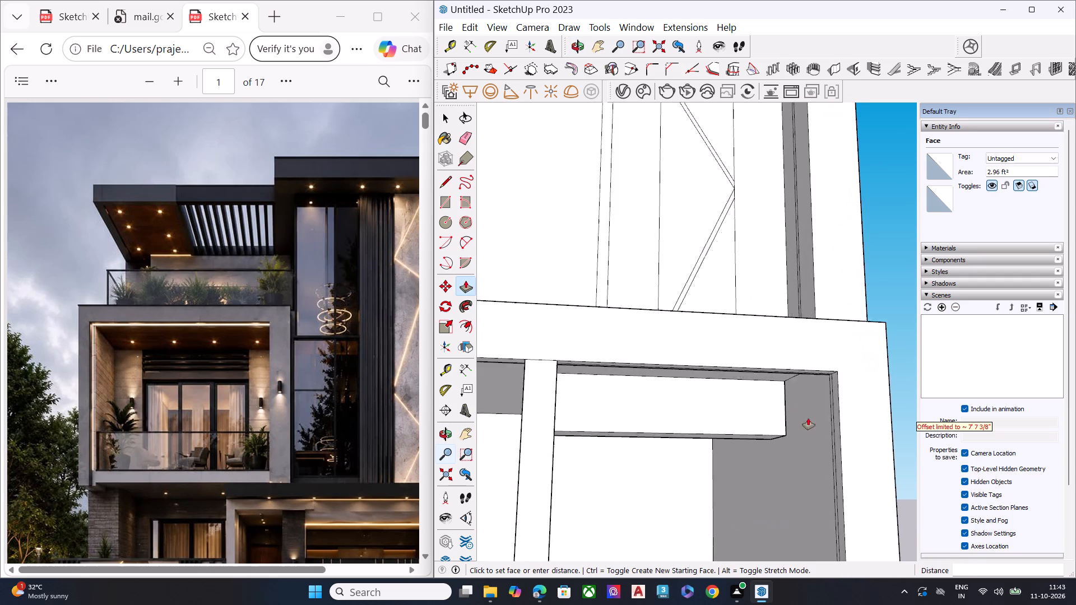
{"action": "scroll", "coordinate": [808, 418], "scroll_direction": "up", "scroll_amount": 3}
{"action": "scroll", "coordinate": [829, 423], "scroll_direction": "down", "scroll_amount": 1}
{"action": "left_click", "coordinate": [847, 422]}
{"action": "key", "text": "space"}
Push/Pull the underside of the garage ceiling beam upward by about 10 11/16" to make the beam shallower.
{"action": "middle_click_drag", "start_coordinate": [680, 428], "coordinate": [662, 322]}
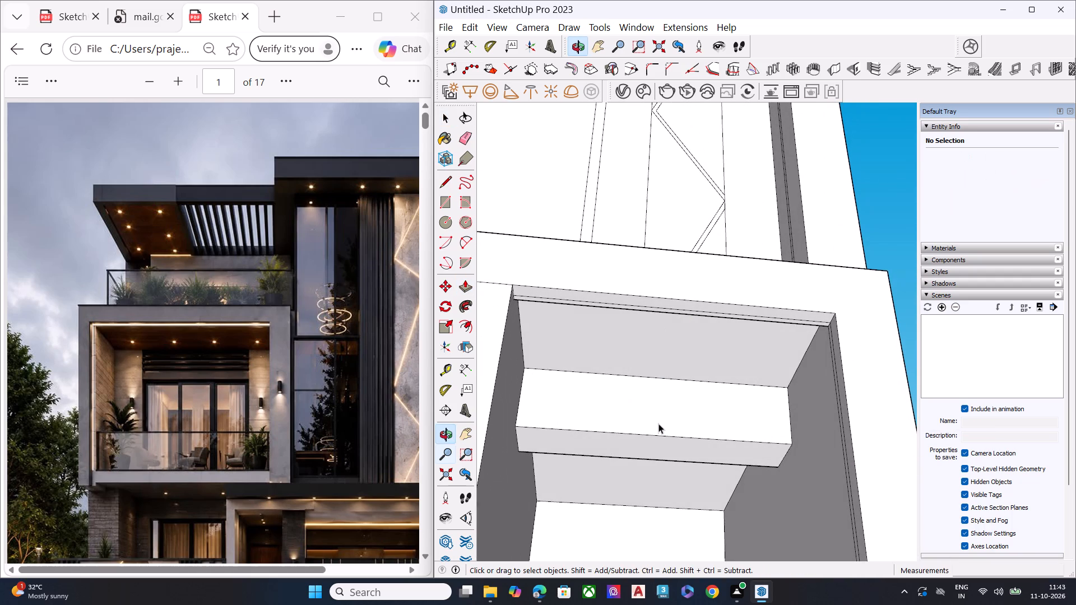
{"action": "left_click", "coordinate": [662, 440]}
{"action": "key", "text": "p"}
{"action": "left_click", "coordinate": [662, 440]}
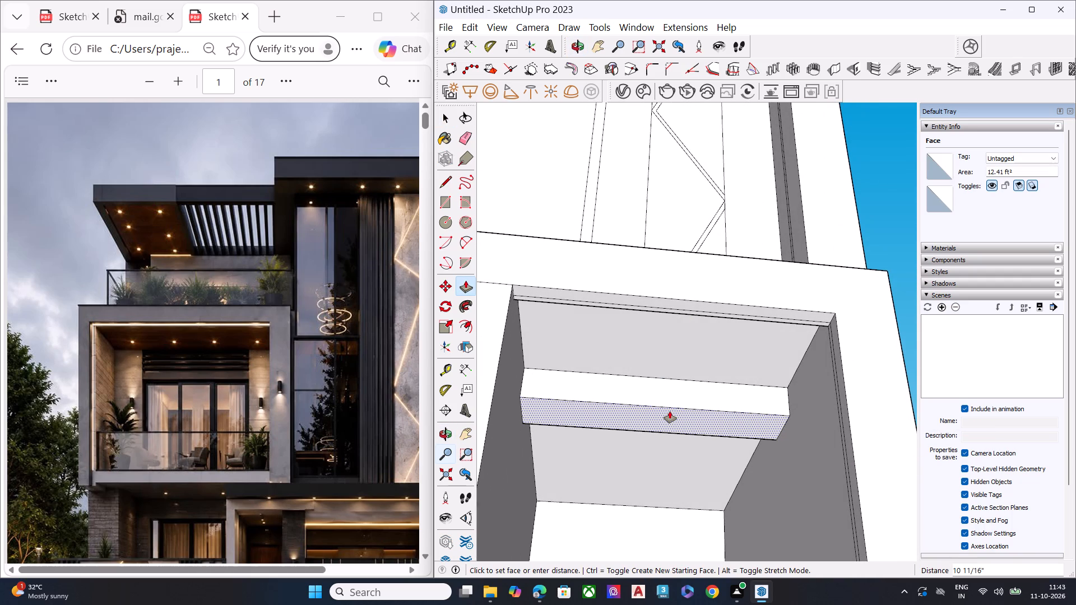
{"action": "left_click", "coordinate": [675, 405]}
{"action": "key", "text": "space"}
{"action": "middle_click_drag", "start_coordinate": [731, 370], "coordinate": [718, 425]}
{"action": "scroll", "coordinate": [731, 370], "scroll_direction": "down", "scroll_amount": 1}
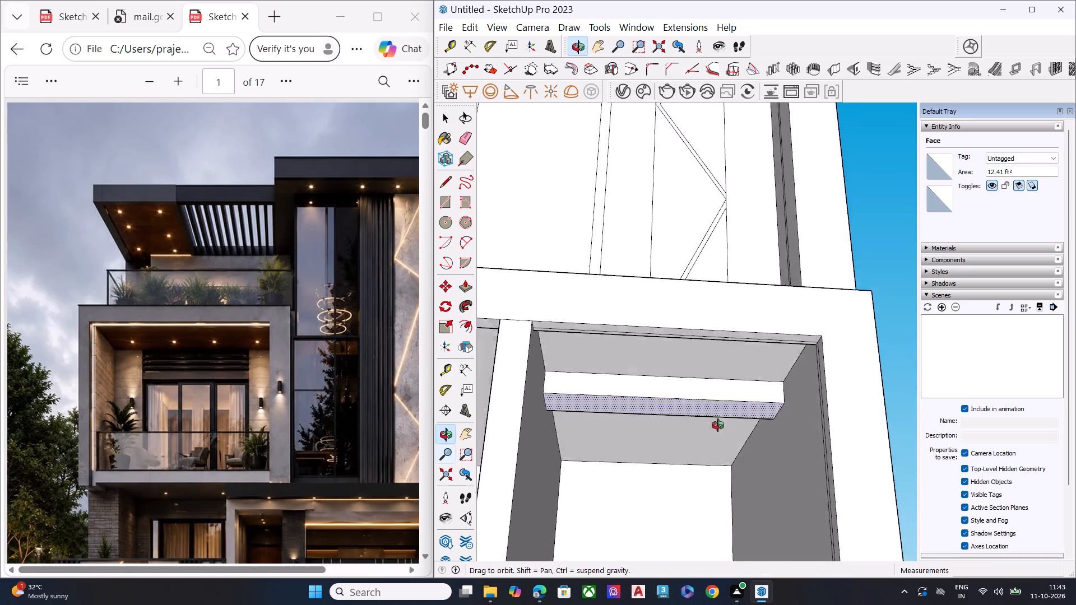
{"action": "middle_click_drag", "start_coordinate": [718, 425], "coordinate": [717, 427]}
{"action": "left_click", "coordinate": [893, 318]}
Push/Pull the back face of the ground floor's large left-hand opening about 2' 8 11/16" deeper into the house.
{"action": "scroll", "coordinate": [818, 389], "scroll_direction": "down", "scroll_amount": 6}
{"action": "scroll", "coordinate": [817, 391], "scroll_direction": "up", "scroll_amount": 2}
{"action": "scroll", "coordinate": [817, 395], "scroll_direction": "down", "scroll_amount": 4}
{"action": "scroll", "coordinate": [836, 395], "scroll_direction": "up", "scroll_amount": 2}
{"action": "scroll", "coordinate": [836, 395], "scroll_direction": "down", "scroll_amount": 6}
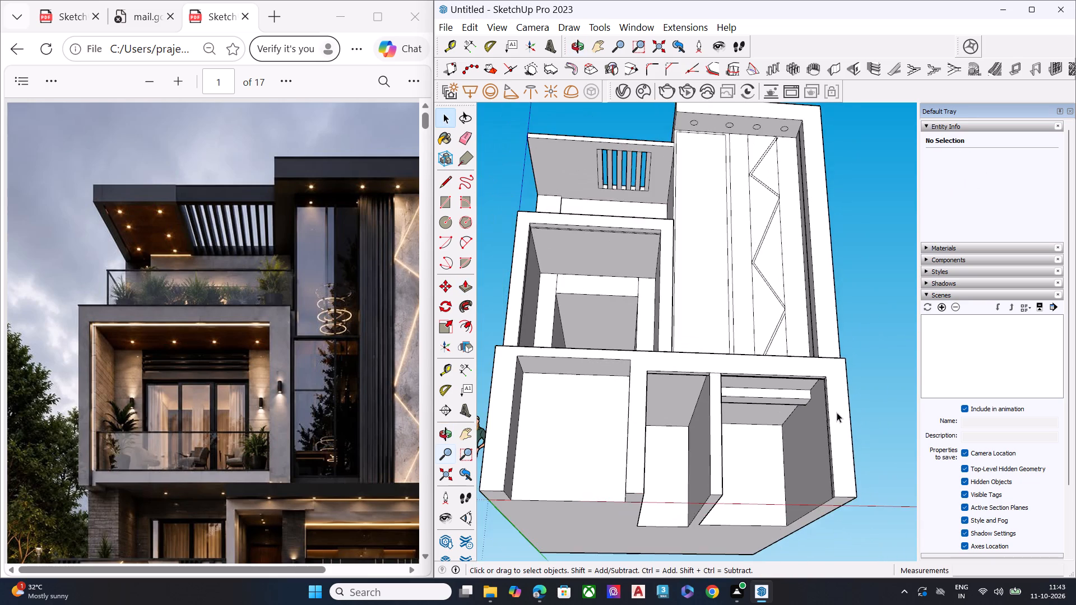
{"action": "middle_click_drag", "start_coordinate": [830, 409], "coordinate": [782, 513]}
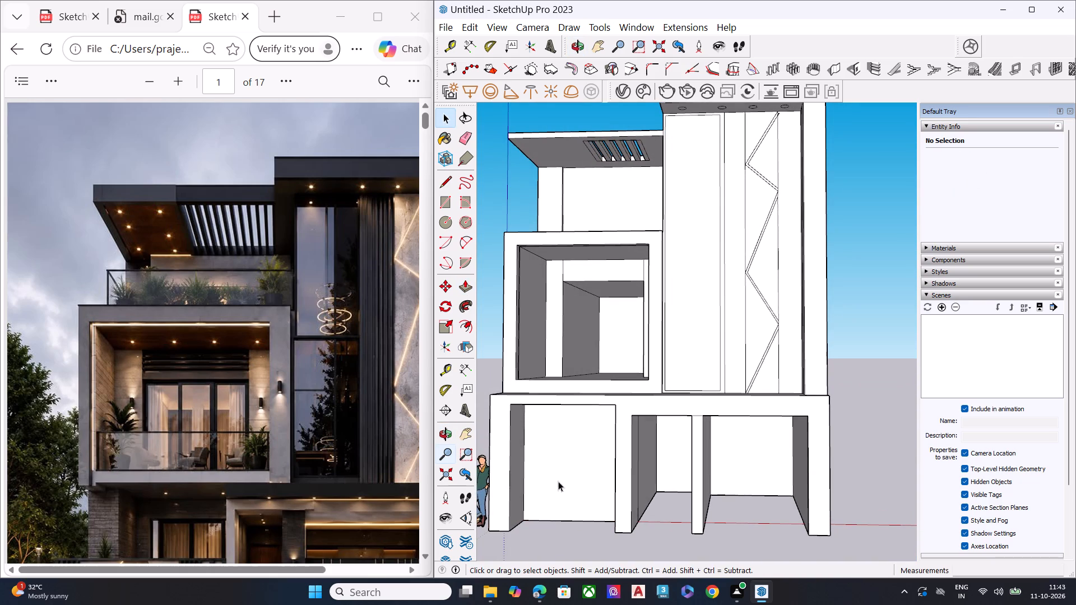
{"action": "left_click", "coordinate": [558, 480]}
{"action": "key", "text": "p"}
{"action": "left_click", "coordinate": [558, 480]}
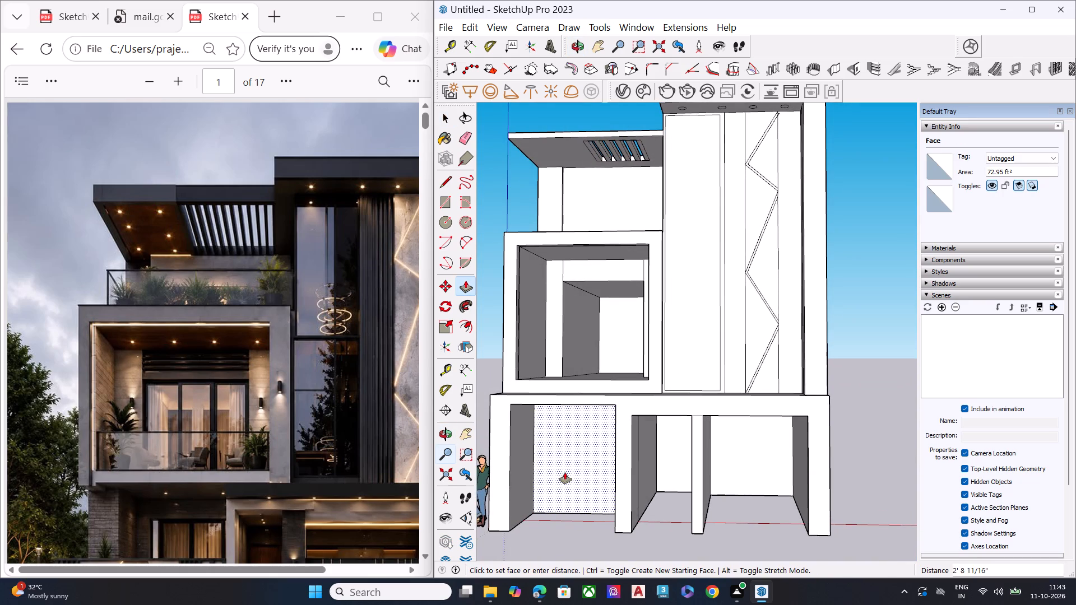
{"action": "left_click", "coordinate": [565, 472]}
{"action": "key", "text": "space"}
{"action": "middle_click_drag", "start_coordinate": [599, 495], "coordinate": [642, 356]}
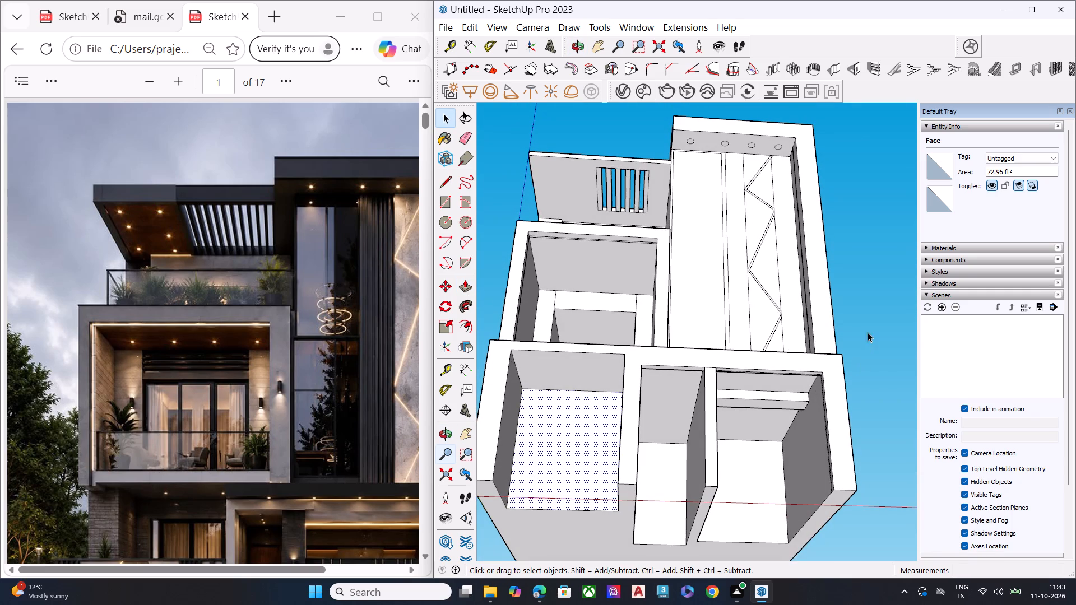
{"action": "left_click", "coordinate": [866, 323]}
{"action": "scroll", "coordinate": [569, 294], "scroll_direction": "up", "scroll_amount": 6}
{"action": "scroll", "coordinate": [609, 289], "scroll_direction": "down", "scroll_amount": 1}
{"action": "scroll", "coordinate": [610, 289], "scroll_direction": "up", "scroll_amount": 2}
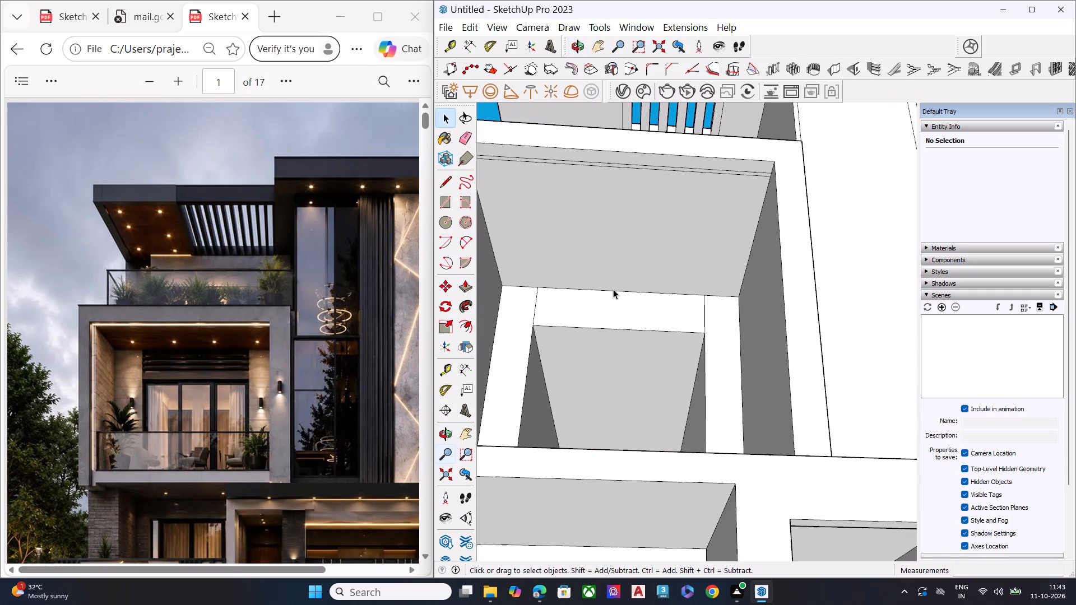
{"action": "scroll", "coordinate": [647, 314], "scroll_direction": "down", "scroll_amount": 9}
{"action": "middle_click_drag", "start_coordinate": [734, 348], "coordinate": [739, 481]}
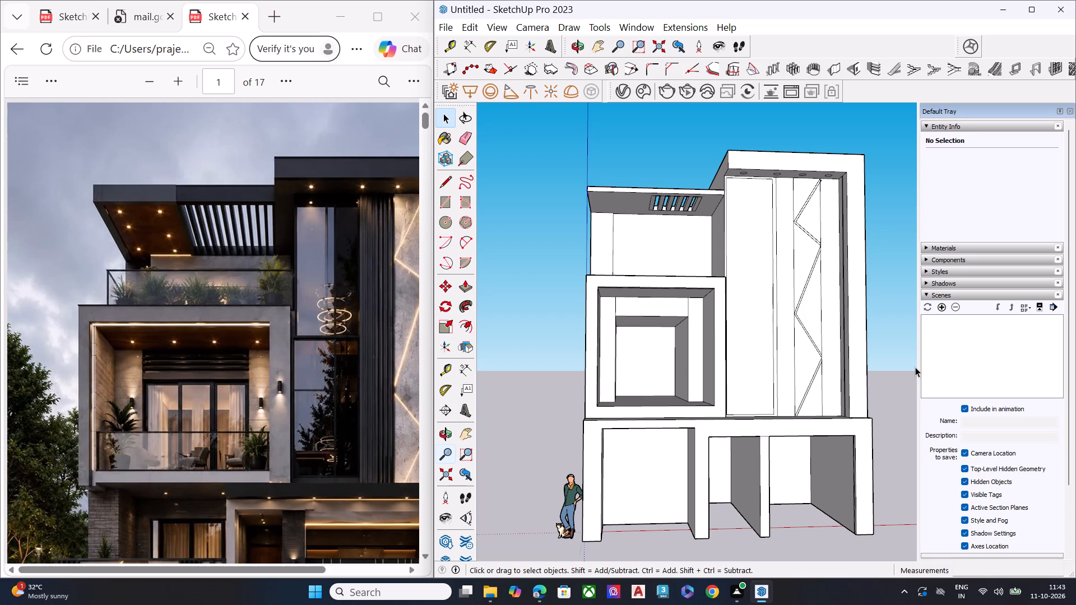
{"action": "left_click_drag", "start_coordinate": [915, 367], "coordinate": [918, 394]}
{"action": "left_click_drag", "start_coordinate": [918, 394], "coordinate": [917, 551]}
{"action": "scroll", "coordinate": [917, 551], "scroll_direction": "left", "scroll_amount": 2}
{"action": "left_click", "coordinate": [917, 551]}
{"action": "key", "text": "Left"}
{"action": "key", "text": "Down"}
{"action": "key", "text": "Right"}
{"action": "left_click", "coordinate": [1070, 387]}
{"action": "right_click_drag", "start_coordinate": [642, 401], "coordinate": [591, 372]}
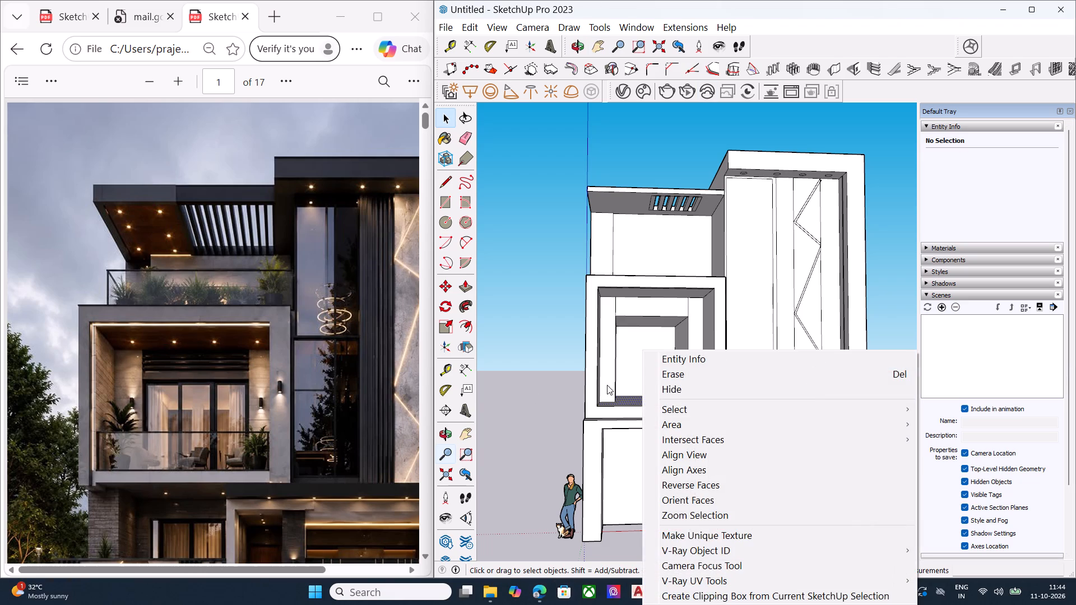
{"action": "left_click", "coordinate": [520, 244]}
Draw a vertical floor-to-ceiling line about 8' 7 11/16" long on the balcony inner recess's right side wall, just behind its front edge.
{"action": "middle_click_drag", "start_coordinate": [720, 459], "coordinate": [698, 456]}
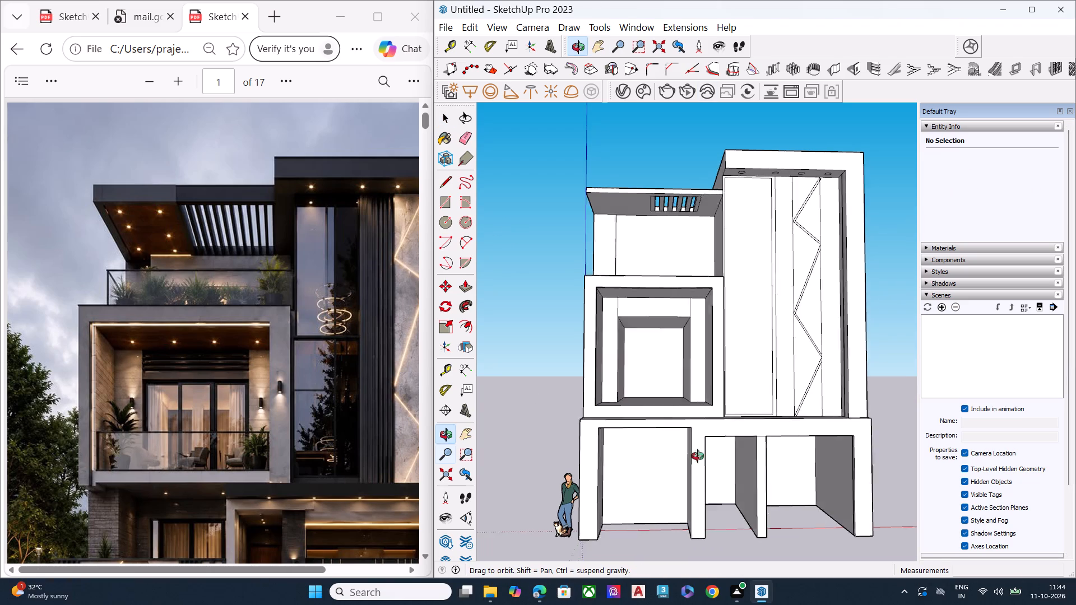
{"action": "middle_click_drag", "start_coordinate": [698, 456], "coordinate": [561, 455]}
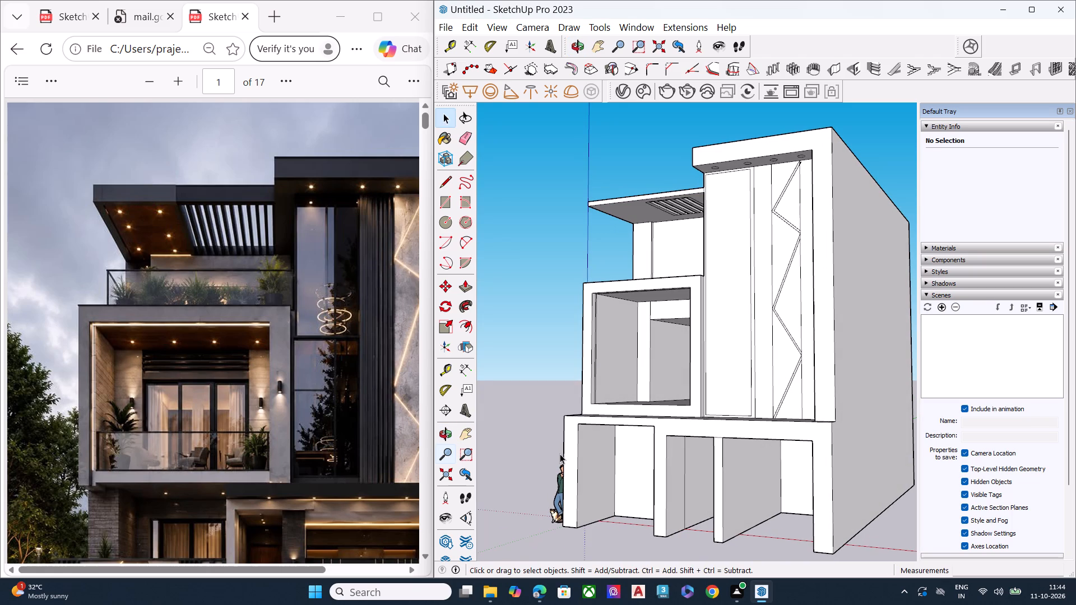
{"action": "middle_click_drag", "start_coordinate": [607, 437], "coordinate": [616, 403]}
{"action": "middle_click_drag", "start_coordinate": [637, 454], "coordinate": [833, 565]}
{"action": "scroll", "coordinate": [767, 517], "scroll_direction": "up", "scroll_amount": 1}
{"action": "scroll", "coordinate": [763, 511], "scroll_direction": "down", "scroll_amount": 1}
{"action": "scroll", "coordinate": [763, 510], "scroll_direction": "up", "scroll_amount": 2}
{"action": "middle_click_drag", "start_coordinate": [655, 397], "coordinate": [573, 413]}
{"action": "scroll", "coordinate": [588, 374], "scroll_direction": "up", "scroll_amount": 3}
{"action": "scroll", "coordinate": [634, 348], "scroll_direction": "down", "scroll_amount": 3}
{"action": "scroll", "coordinate": [634, 348], "scroll_direction": "up", "scroll_amount": 2}
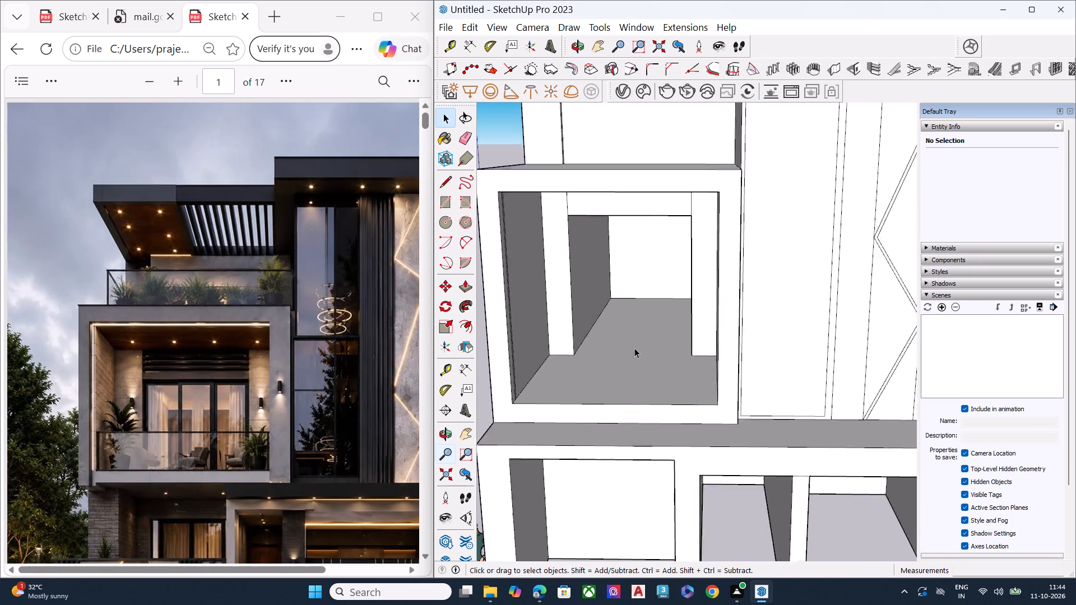
{"action": "scroll", "coordinate": [634, 348], "scroll_direction": "up", "scroll_amount": 11}
{"action": "middle_click_drag", "start_coordinate": [675, 385], "coordinate": [723, 398]}
{"action": "key", "text": "l"}
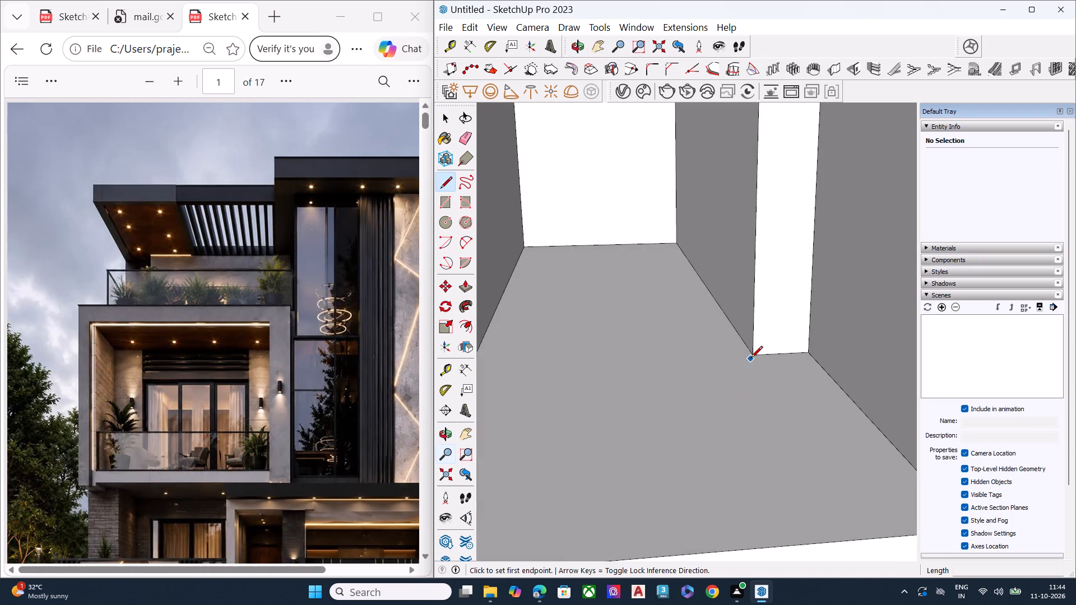
{"action": "scroll", "coordinate": [587, 411], "scroll_direction": "down", "scroll_amount": 1}
{"action": "scroll", "coordinate": [587, 411], "scroll_direction": "up", "scroll_amount": 3}
{"action": "scroll", "coordinate": [587, 411], "scroll_direction": "down", "scroll_amount": 4}
{"action": "middle_click_drag", "start_coordinate": [641, 454], "coordinate": [624, 406]}
{"action": "scroll", "coordinate": [669, 309], "scroll_direction": "up", "scroll_amount": 5}
{"action": "scroll", "coordinate": [682, 387], "scroll_direction": "down", "scroll_amount": 1}
{"action": "scroll", "coordinate": [683, 390], "scroll_direction": "up", "scroll_amount": 1}
{"action": "scroll", "coordinate": [685, 392], "scroll_direction": "down", "scroll_amount": 7}
{"action": "middle_click_drag", "start_coordinate": [680, 432], "coordinate": [847, 368]}
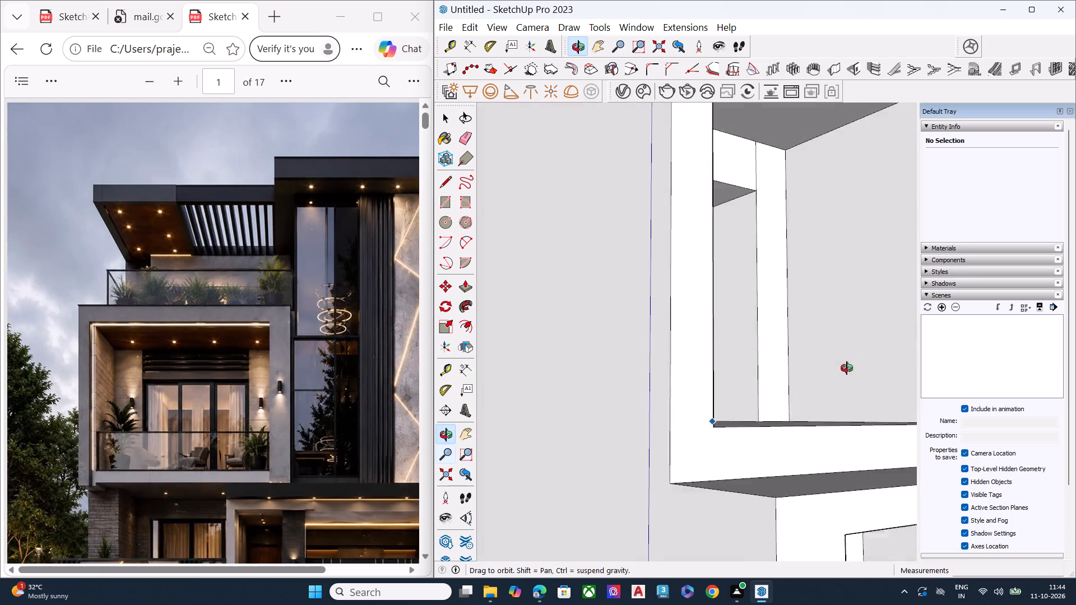
{"action": "middle_click_drag", "start_coordinate": [847, 368], "coordinate": [793, 425]}
{"action": "scroll", "coordinate": [790, 413], "scroll_direction": "up", "scroll_amount": 7}
{"action": "middle_click_drag", "start_coordinate": [727, 416], "coordinate": [744, 410]}
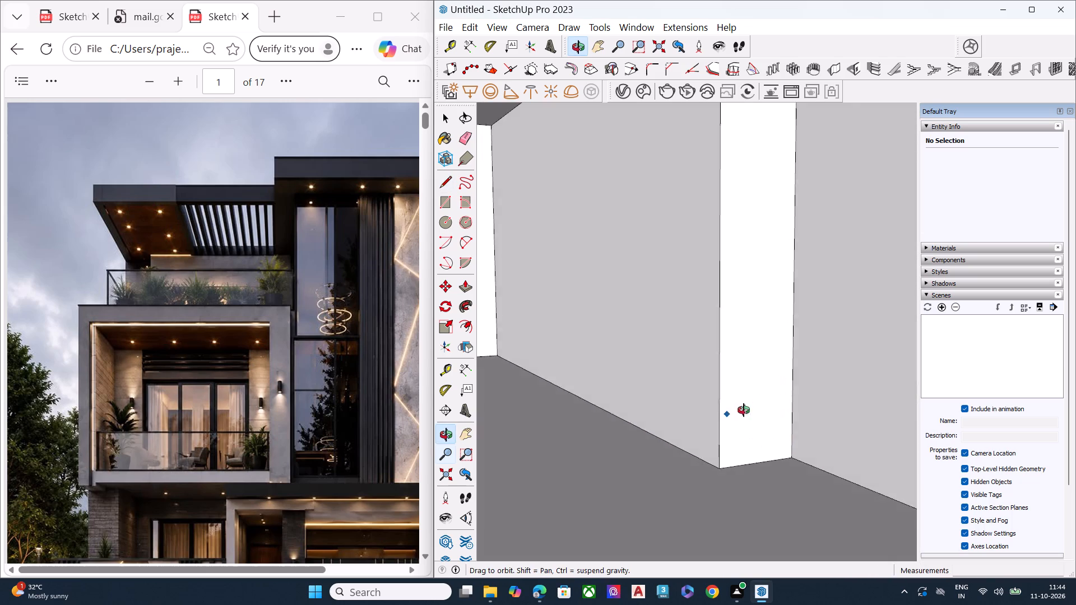
{"action": "middle_click_drag", "start_coordinate": [744, 410], "coordinate": [771, 415]}
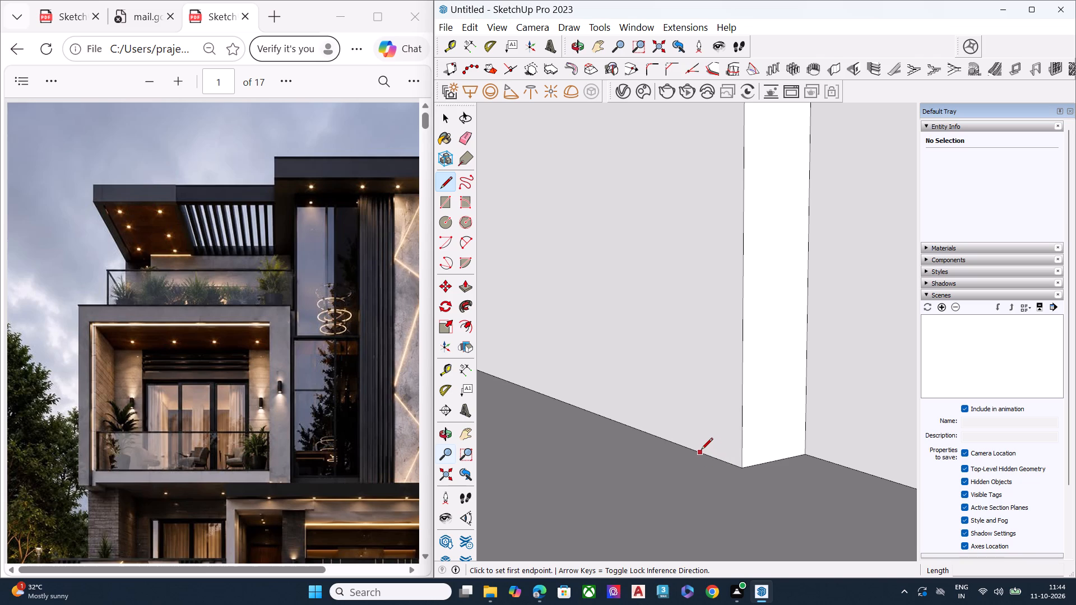
{"action": "left_click", "coordinate": [701, 450]}
{"action": "scroll", "coordinate": [704, 369], "scroll_direction": "down", "scroll_amount": 9}
{"action": "scroll", "coordinate": [699, 207], "scroll_direction": "up", "scroll_amount": 2}
{"action": "middle_click_drag", "start_coordinate": [698, 206], "coordinate": [679, 137]}
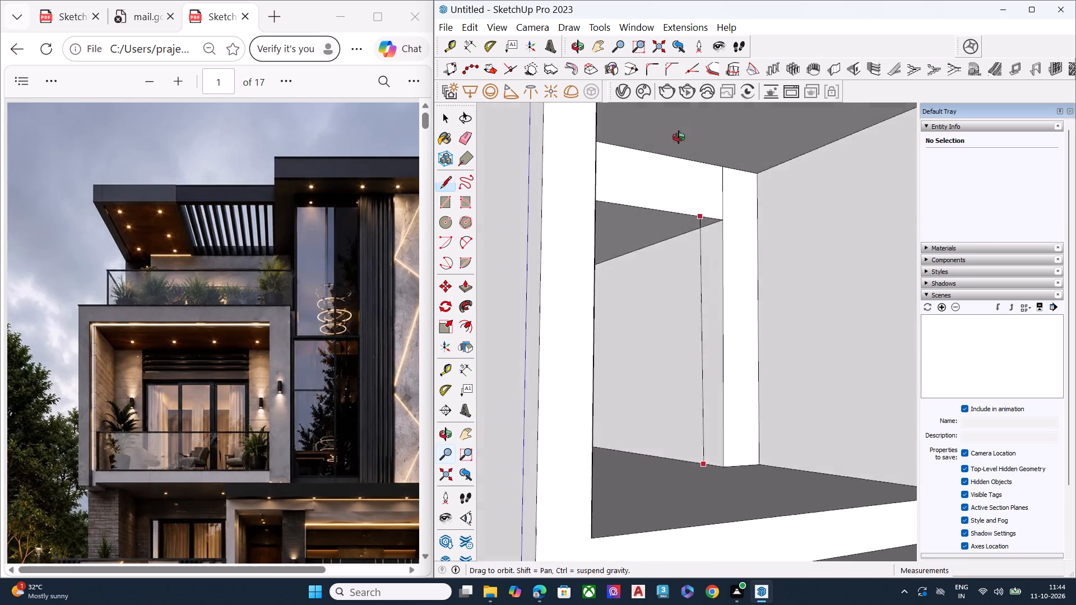
{"action": "scroll", "coordinate": [679, 137], "scroll_direction": "up", "scroll_amount": 1}
{"action": "middle_click_drag", "start_coordinate": [679, 137], "coordinate": [676, 128]}
{"action": "scroll", "coordinate": [694, 254], "scroll_direction": "up", "scroll_amount": 3}
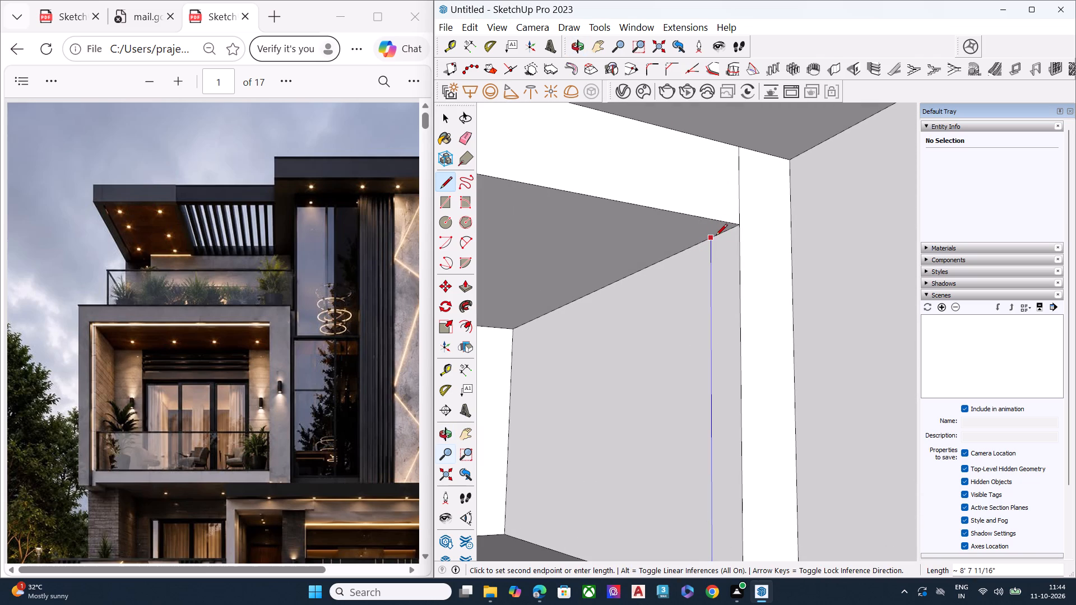
{"action": "left_click", "coordinate": [716, 236]}
{"action": "key", "text": "space"}
Draw a matching vertical line about 8' 7 11/16" long on the inner recess's left side wall, near its front edge.
{"action": "middle_click_drag", "start_coordinate": [762, 280], "coordinate": [720, 297]}
{"action": "scroll", "coordinate": [713, 313], "scroll_direction": "down", "scroll_amount": 7}
{"action": "scroll", "coordinate": [726, 314], "scroll_direction": "up", "scroll_amount": 1}
{"action": "scroll", "coordinate": [727, 314], "scroll_direction": "down", "scroll_amount": 5}
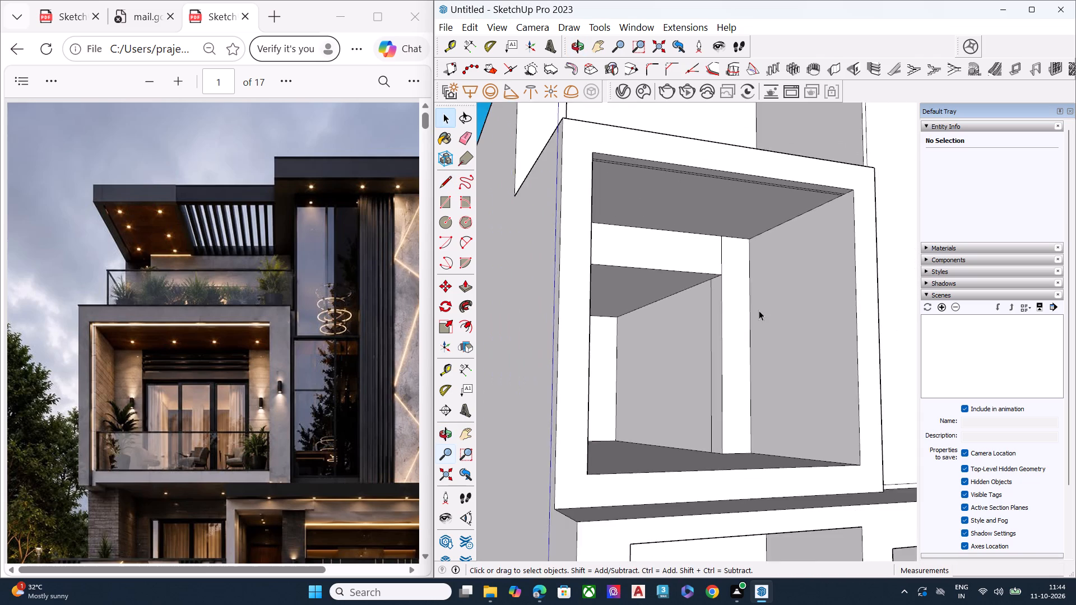
{"action": "scroll", "coordinate": [757, 312], "scroll_direction": "down", "scroll_amount": 1}
{"action": "scroll", "coordinate": [757, 313], "scroll_direction": "up", "scroll_amount": 2}
{"action": "scroll", "coordinate": [754, 316], "scroll_direction": "down", "scroll_amount": 3}
{"action": "scroll", "coordinate": [753, 316], "scroll_direction": "up", "scroll_amount": 1}
{"action": "scroll", "coordinate": [750, 318], "scroll_direction": "down", "scroll_amount": 2}
{"action": "middle_click_drag", "start_coordinate": [729, 353], "coordinate": [634, 380]}
{"action": "middle_click_drag", "start_coordinate": [634, 380], "coordinate": [531, 400]}
{"action": "scroll", "coordinate": [635, 390], "scroll_direction": "up", "scroll_amount": 5}
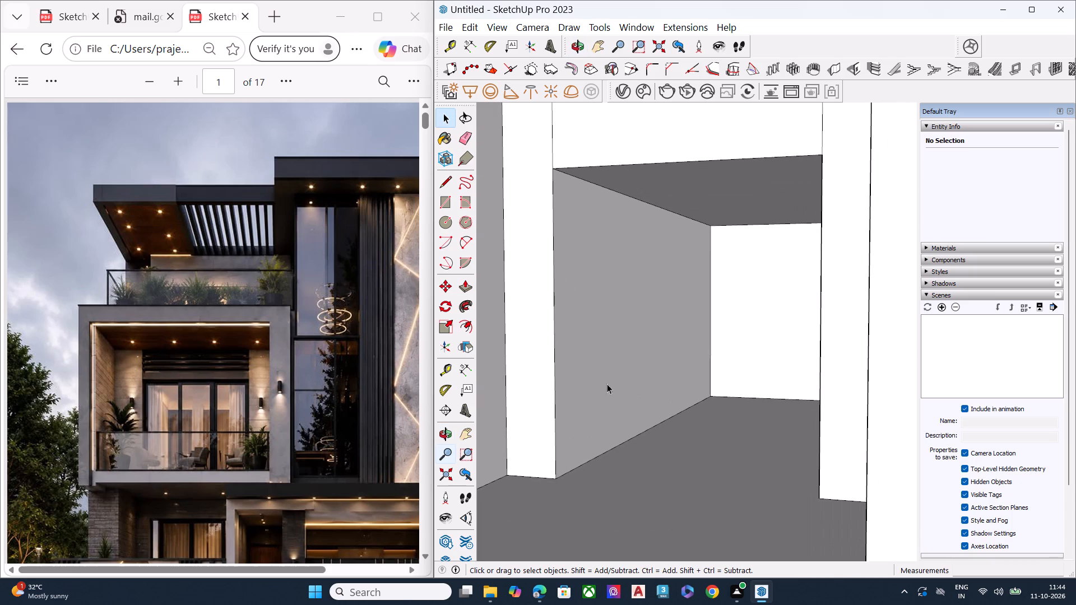
{"action": "key", "text": "l"}
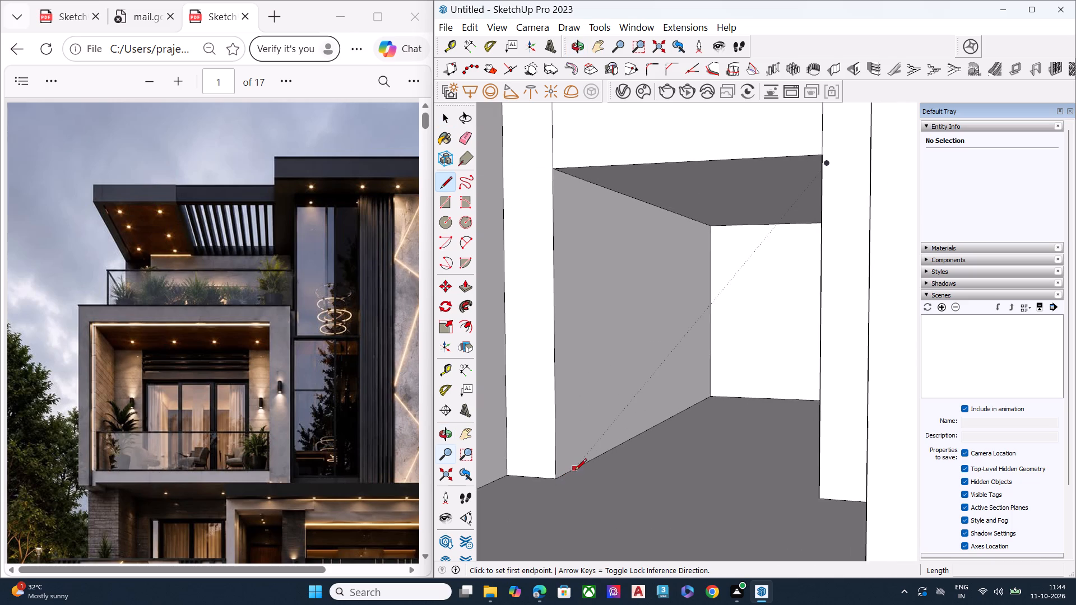
{"action": "left_click", "coordinate": [576, 469]}
{"action": "left_click", "coordinate": [576, 178]}
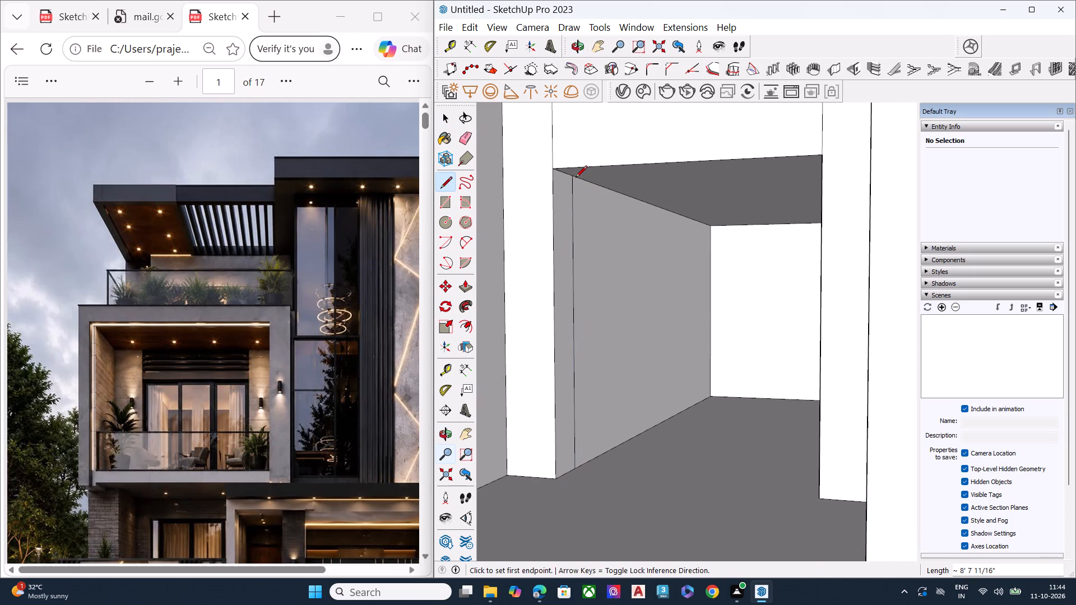
{"action": "key", "text": "space"}
Push/Pull the left side wall face behind the line outward by about 5 9/16", leaving a front jamb.
{"action": "left_click", "coordinate": [594, 239]}
{"action": "key", "text": "p"}
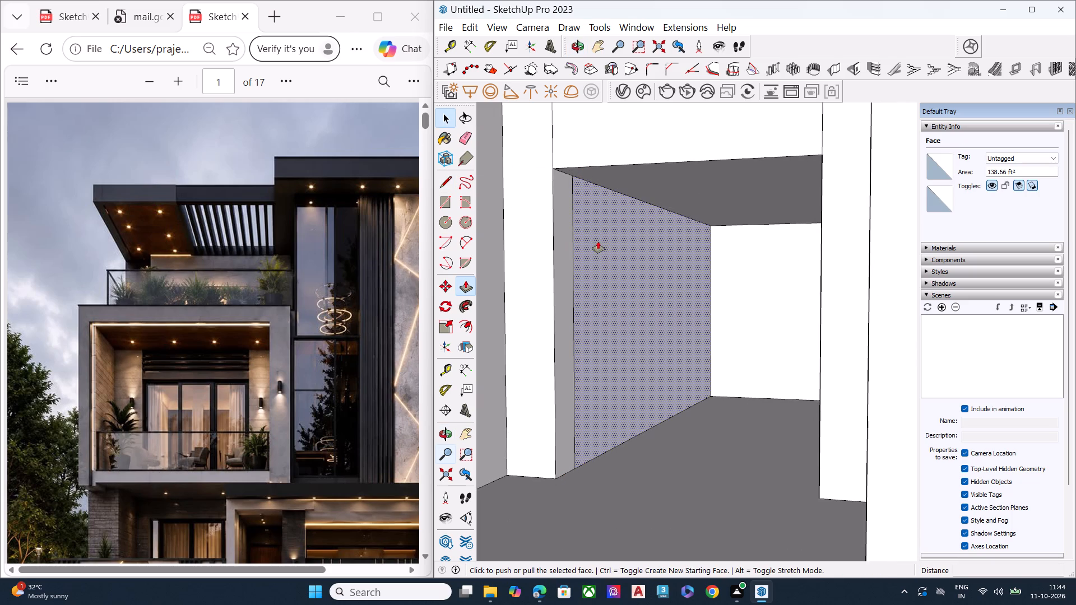
{"action": "left_click", "coordinate": [606, 252]}
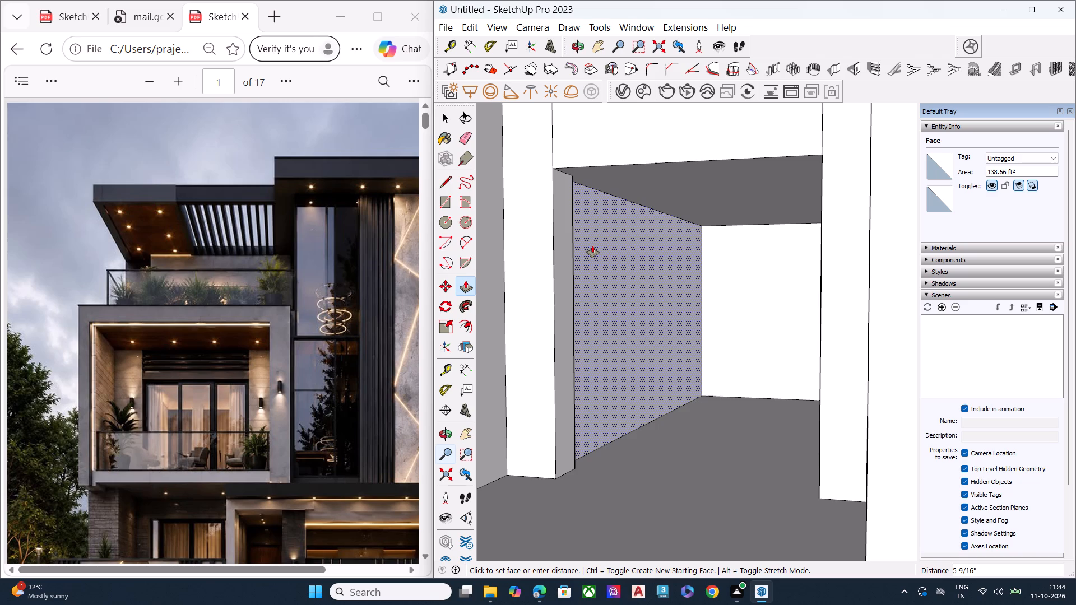
{"action": "left_click", "coordinate": [591, 245]}
Push/Pull the right side wall face behind its line outward by about 8 1/8", leaving a front jamb.
{"action": "middle_click_drag", "start_coordinate": [572, 285], "coordinate": [826, 292]}
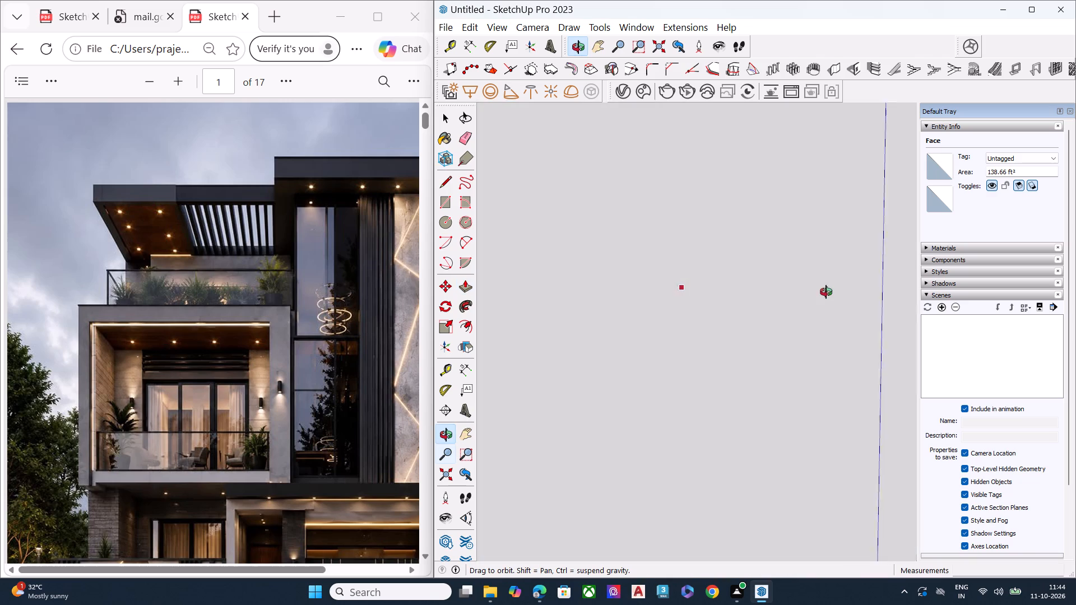
{"action": "middle_click_drag", "start_coordinate": [826, 292], "coordinate": [769, 291]}
{"action": "left_click", "coordinate": [837, 292]}
{"action": "key", "text": "space"}
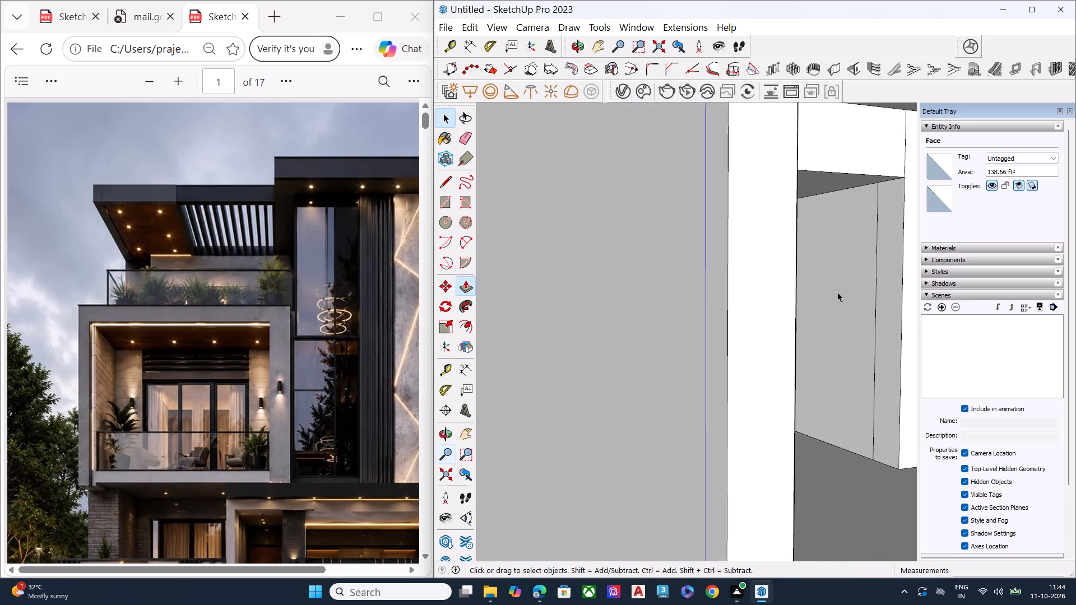
{"action": "left_click", "coordinate": [837, 292]}
{"action": "key", "text": "p"}
{"action": "left_click", "coordinate": [837, 292]}
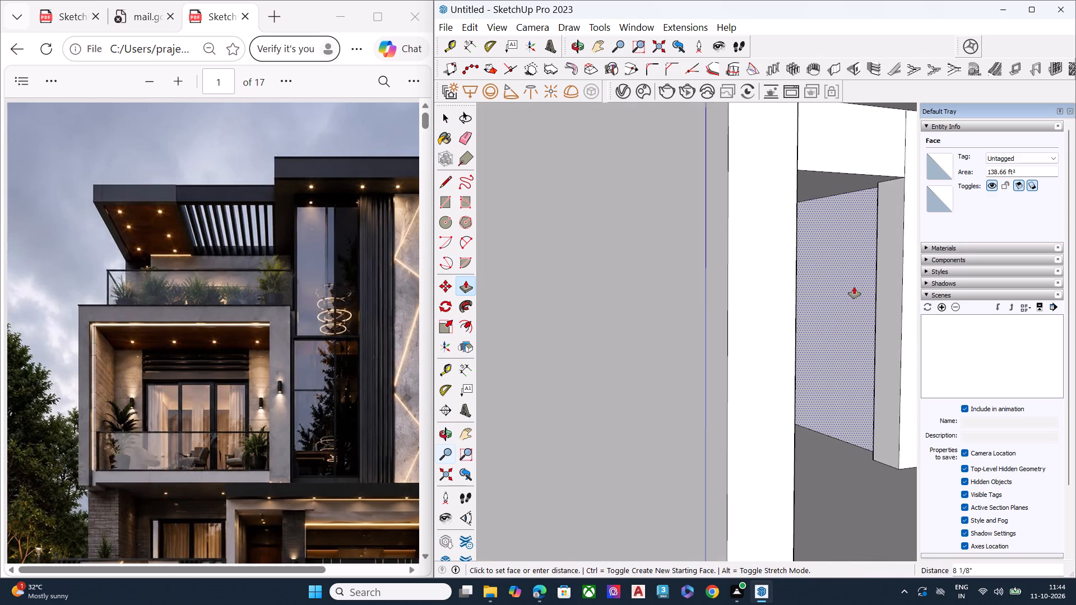
{"action": "left_click", "coordinate": [854, 287]}
{"action": "middle_click_drag", "start_coordinate": [863, 287], "coordinate": [690, 272]}
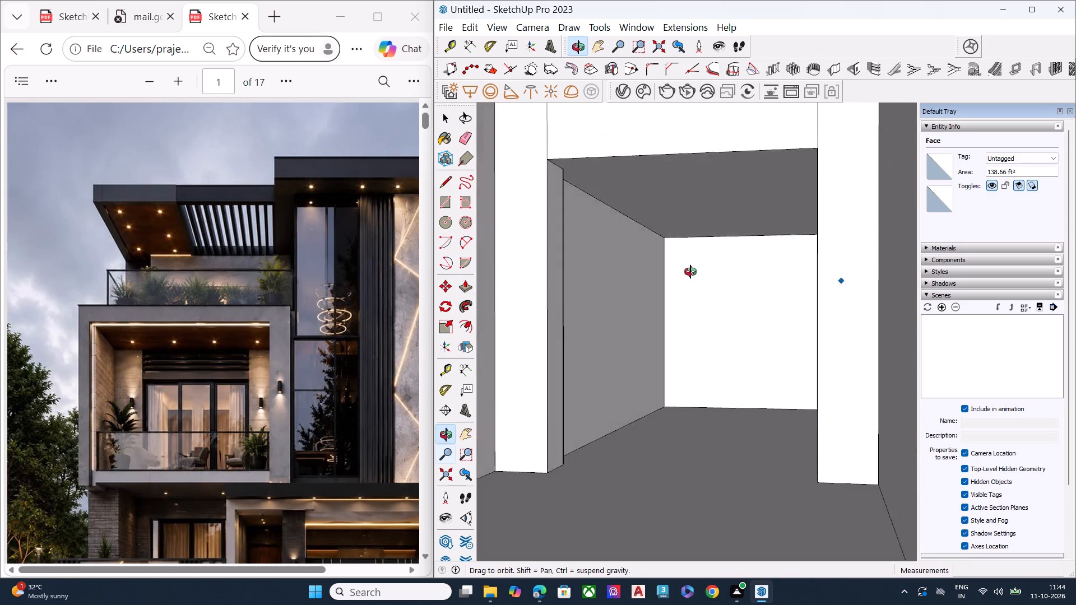
{"action": "middle_click_drag", "start_coordinate": [690, 272], "coordinate": [842, 273]}
{"action": "scroll", "coordinate": [847, 265], "scroll_direction": "up", "scroll_amount": 7}
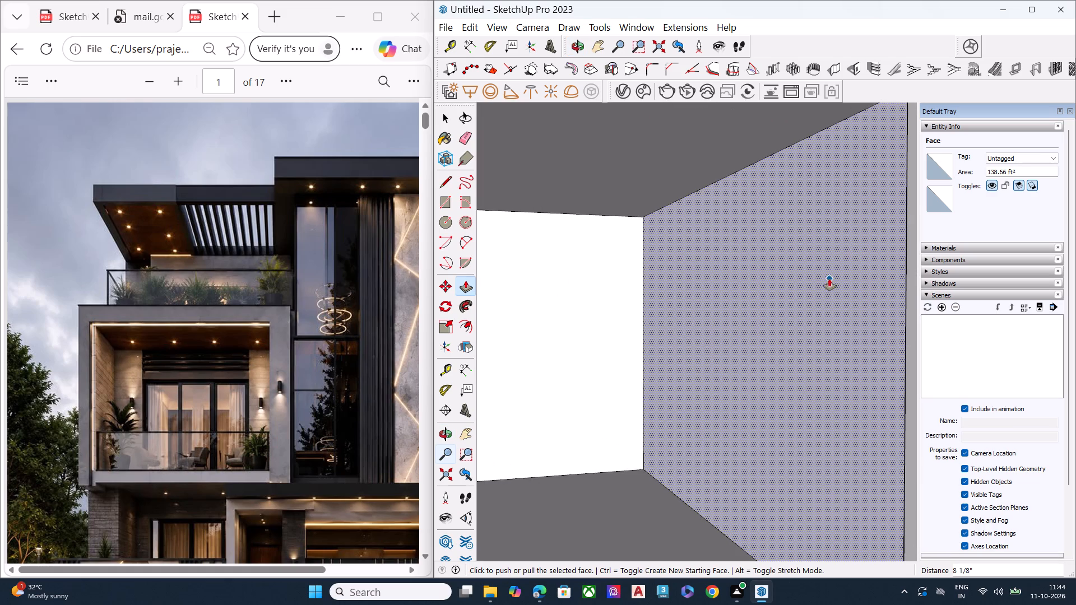
{"action": "key", "text": "space"}
Examine the balcony's inner recess and the whole front elevation, including the roof overhang and ground-floor openings.
{"action": "scroll", "coordinate": [704, 303], "scroll_direction": "down", "scroll_amount": 8}
{"action": "scroll", "coordinate": [676, 320], "scroll_direction": "up", "scroll_amount": 1}
{"action": "scroll", "coordinate": [676, 320], "scroll_direction": "down", "scroll_amount": 1}
{"action": "scroll", "coordinate": [758, 364], "scroll_direction": "down", "scroll_amount": 3}
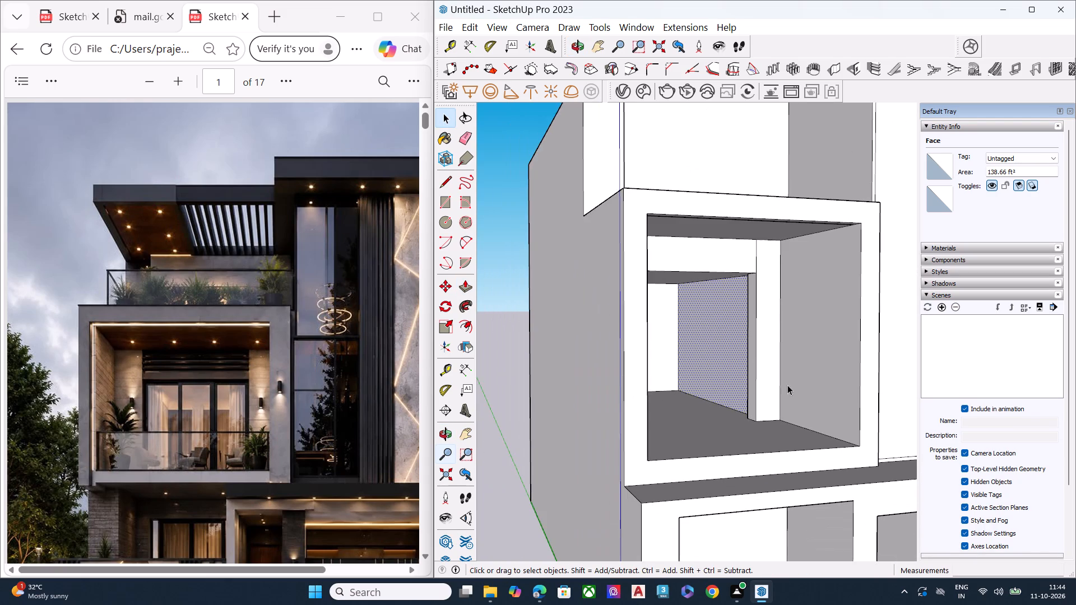
{"action": "middle_click_drag", "start_coordinate": [810, 403], "coordinate": [745, 403]}
{"action": "left_click", "coordinate": [531, 206]}
{"action": "scroll", "coordinate": [653, 400], "scroll_direction": "down", "scroll_amount": 1}
{"action": "scroll", "coordinate": [653, 401], "scroll_direction": "up", "scroll_amount": 1}
{"action": "scroll", "coordinate": [653, 401], "scroll_direction": "down", "scroll_amount": 1}
{"action": "scroll", "coordinate": [653, 401], "scroll_direction": "up", "scroll_amount": 1}
{"action": "scroll", "coordinate": [653, 401], "scroll_direction": "down", "scroll_amount": 1}
{"action": "scroll", "coordinate": [758, 458], "scroll_direction": "down", "scroll_amount": 1}
{"action": "middle_click_drag", "start_coordinate": [751, 453], "coordinate": [668, 389]}
{"action": "scroll", "coordinate": [469, 337], "scroll_direction": "down", "scroll_amount": 2}
{"action": "scroll", "coordinate": [469, 337], "scroll_direction": "up", "scroll_amount": 2}
{"action": "scroll", "coordinate": [469, 337], "scroll_direction": "down", "scroll_amount": 2}
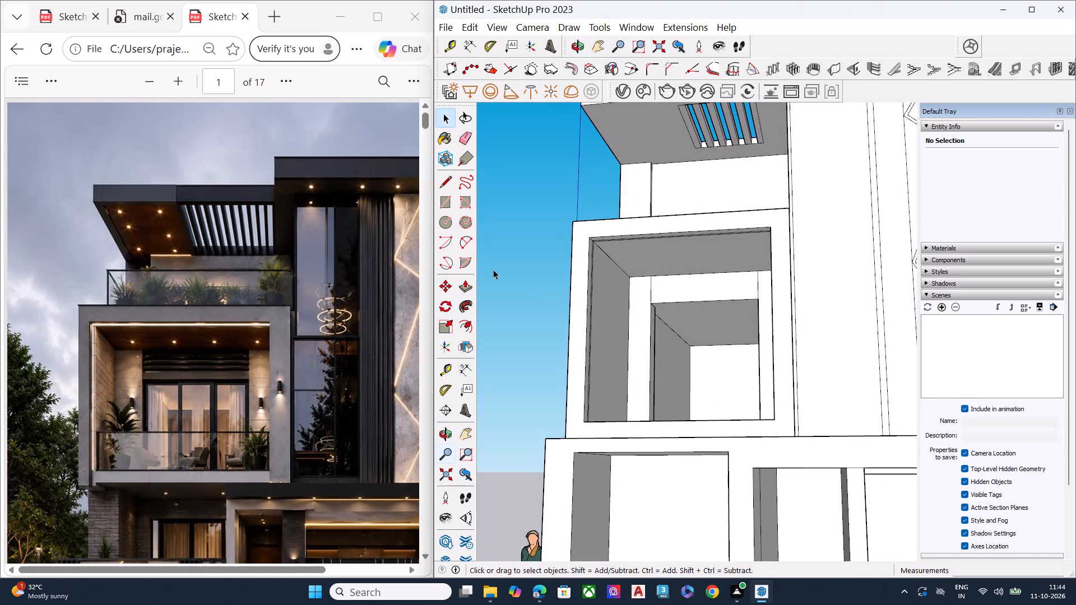
{"action": "key", "text": "space"}
{"action": "scroll", "coordinate": [541, 255], "scroll_direction": "down", "scroll_amount": 5}
{"action": "scroll", "coordinate": [543, 302], "scroll_direction": "down", "scroll_amount": 5}
{"action": "middle_click_drag", "start_coordinate": [690, 342], "coordinate": [765, 313]}
{"action": "scroll", "coordinate": [766, 306], "scroll_direction": "up", "scroll_amount": 1}
{"action": "scroll", "coordinate": [733, 274], "scroll_direction": "up", "scroll_amount": 5}
{"action": "scroll", "coordinate": [706, 291], "scroll_direction": "down", "scroll_amount": 2}
{"action": "scroll", "coordinate": [697, 301], "scroll_direction": "up", "scroll_amount": 1}
{"action": "scroll", "coordinate": [696, 303], "scroll_direction": "down", "scroll_amount": 3}
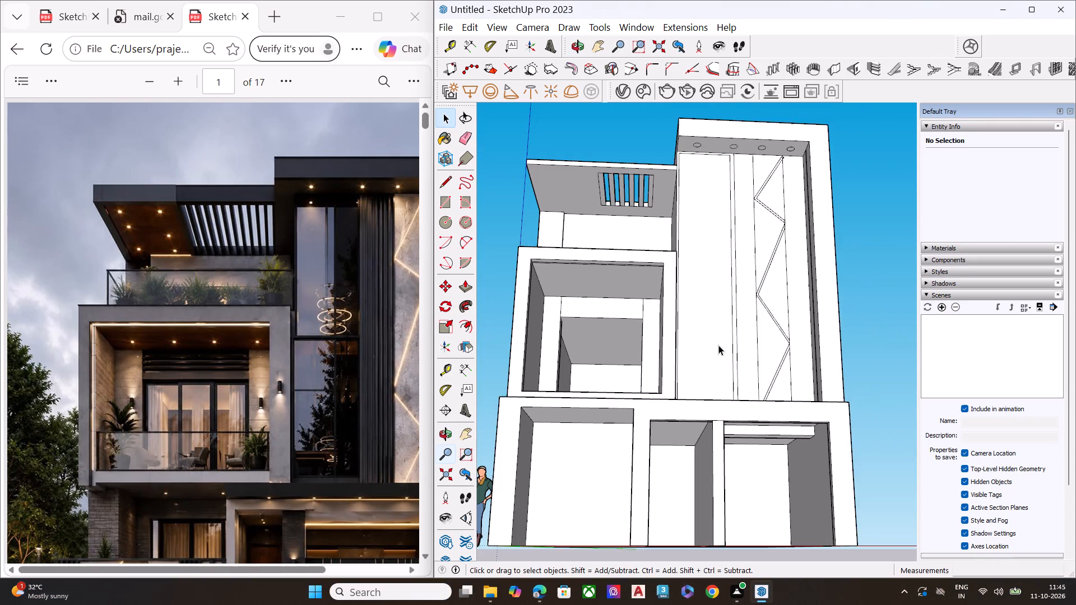
{"action": "scroll", "coordinate": [717, 348], "scroll_direction": "down", "scroll_amount": 1}
{"action": "middle_click_drag", "start_coordinate": [715, 348], "coordinate": [698, 305]}
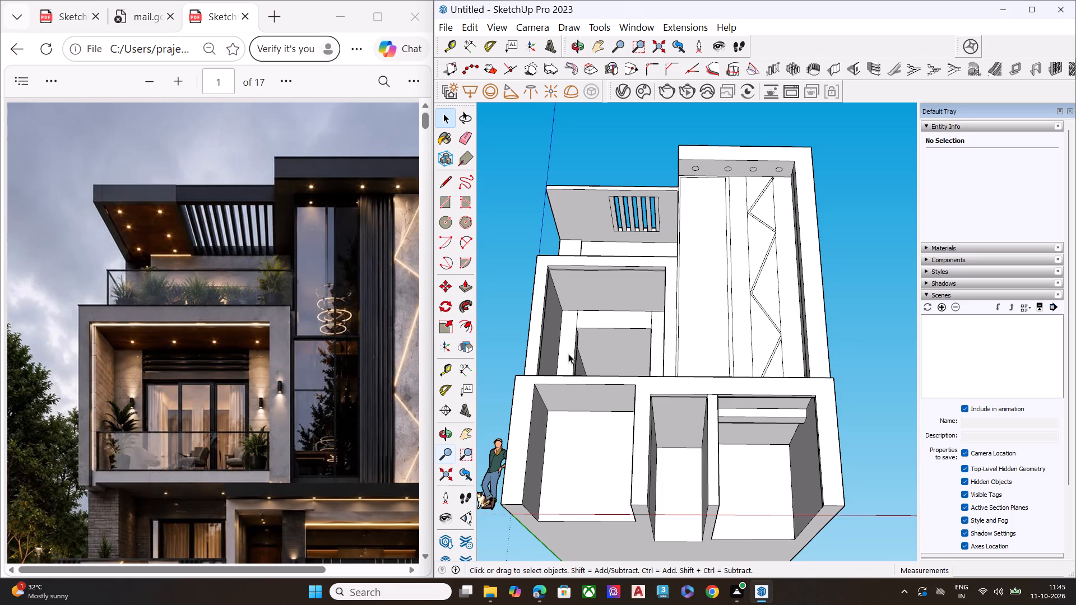
{"action": "middle_click", "coordinate": [590, 314]}
{"action": "scroll", "coordinate": [600, 302], "scroll_direction": "up", "scroll_amount": 2}
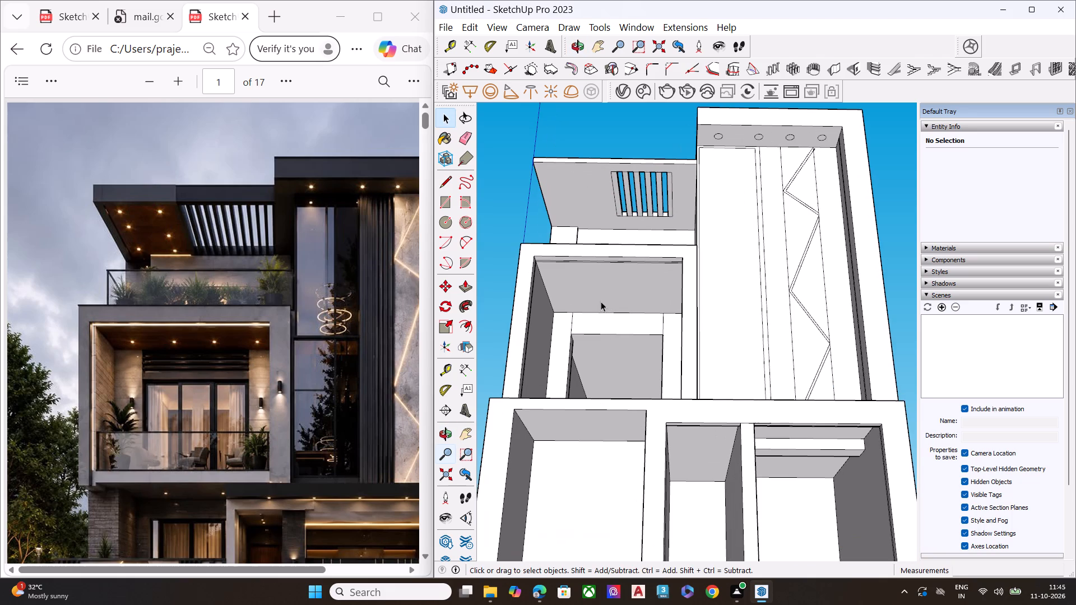
{"action": "scroll", "coordinate": [109, 416], "scroll_direction": "up", "scroll_amount": 4}
{"action": "scroll", "coordinate": [148, 386], "scroll_direction": "down", "scroll_amount": 1}
{"action": "scroll", "coordinate": [171, 381], "scroll_direction": "up", "scroll_amount": 3}
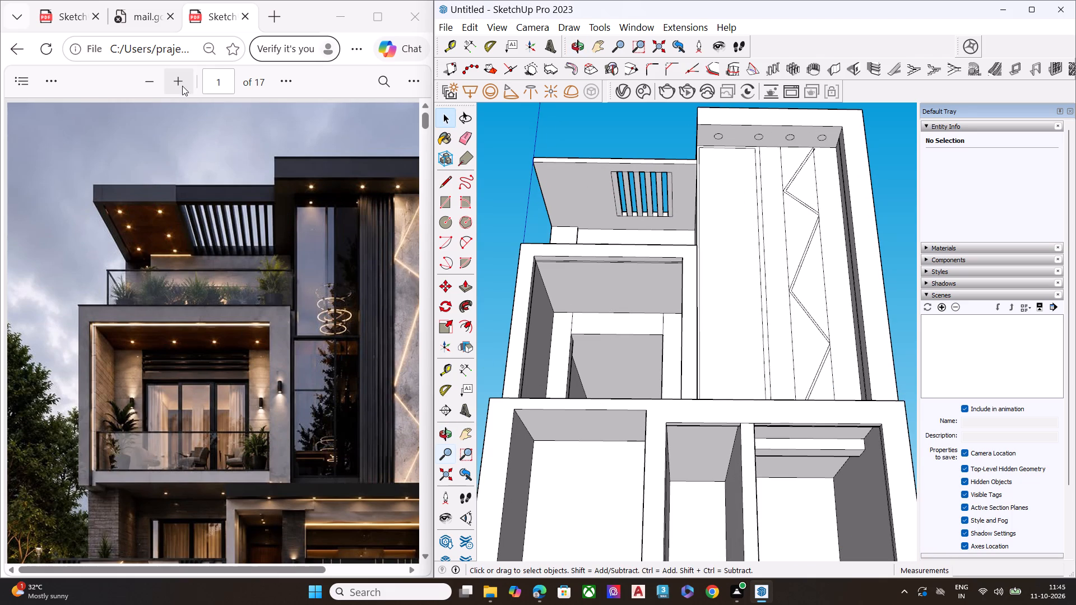
Inspect the balcony and entrance details in the reference image, ending with the whole facade in view.
{"action": "triple_click", "coordinate": [182, 86]}
{"action": "scroll", "coordinate": [100, 184], "scroll_direction": "down", "scroll_amount": 7}
{"action": "scroll", "coordinate": [267, 263], "scroll_direction": "up", "scroll_amount": 4}
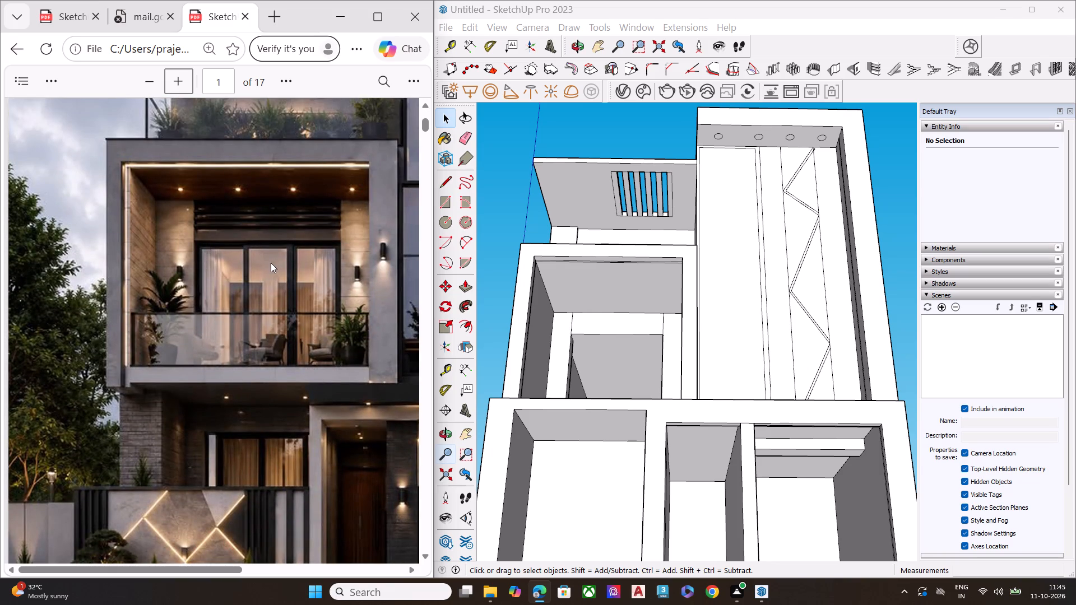
{"action": "triple_click", "coordinate": [156, 83]}
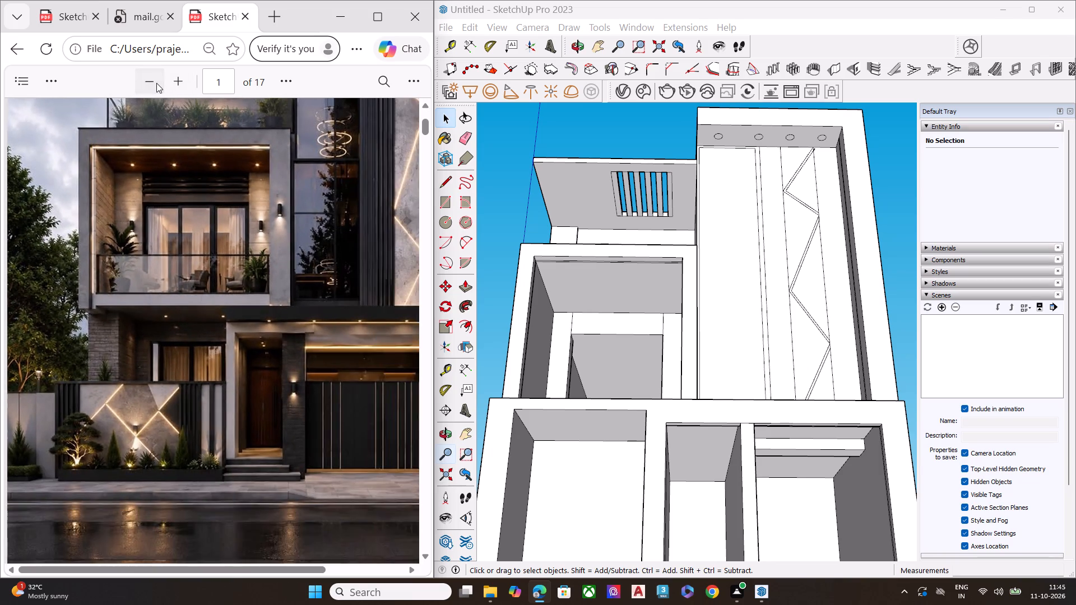
{"action": "triple_click", "coordinate": [156, 83]}
{"action": "scroll", "coordinate": [287, 320], "scroll_direction": "up", "scroll_amount": 5}
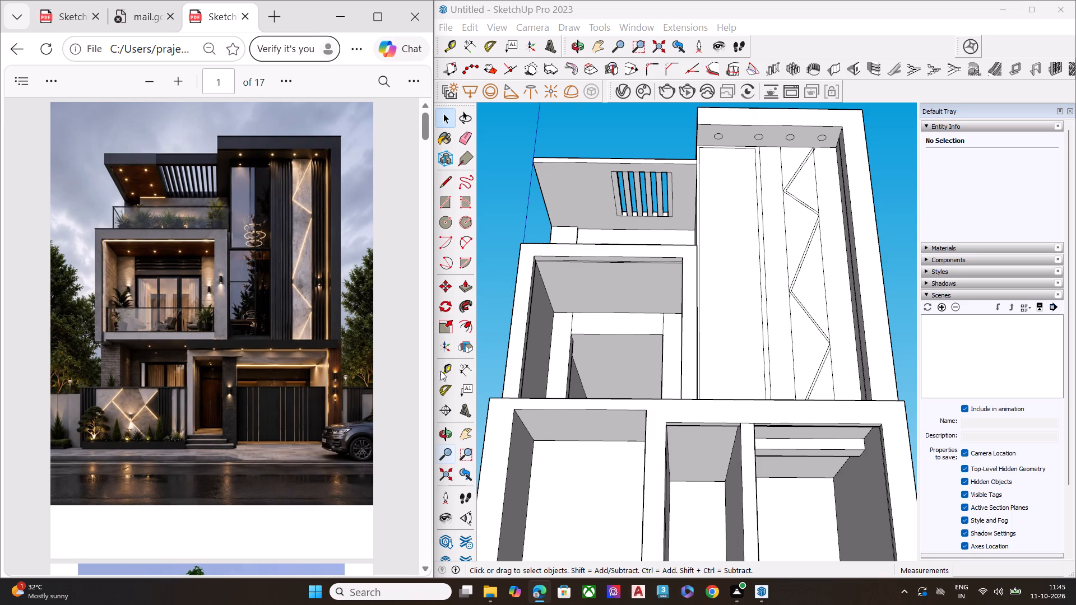
Examine the model's balcony box, roof overhang, tower and ground floor from several angles against the reference facade.
{"action": "scroll", "coordinate": [588, 349], "scroll_direction": "down", "scroll_amount": 5}
{"action": "middle_click_drag", "start_coordinate": [601, 383], "coordinate": [811, 480]}
{"action": "scroll", "coordinate": [701, 283], "scroll_direction": "up", "scroll_amount": 2}
{"action": "scroll", "coordinate": [701, 281], "scroll_direction": "down", "scroll_amount": 1}
{"action": "scroll", "coordinate": [701, 281], "scroll_direction": "up", "scroll_amount": 5}
{"action": "middle_click_drag", "start_coordinate": [800, 306], "coordinate": [458, 342]}
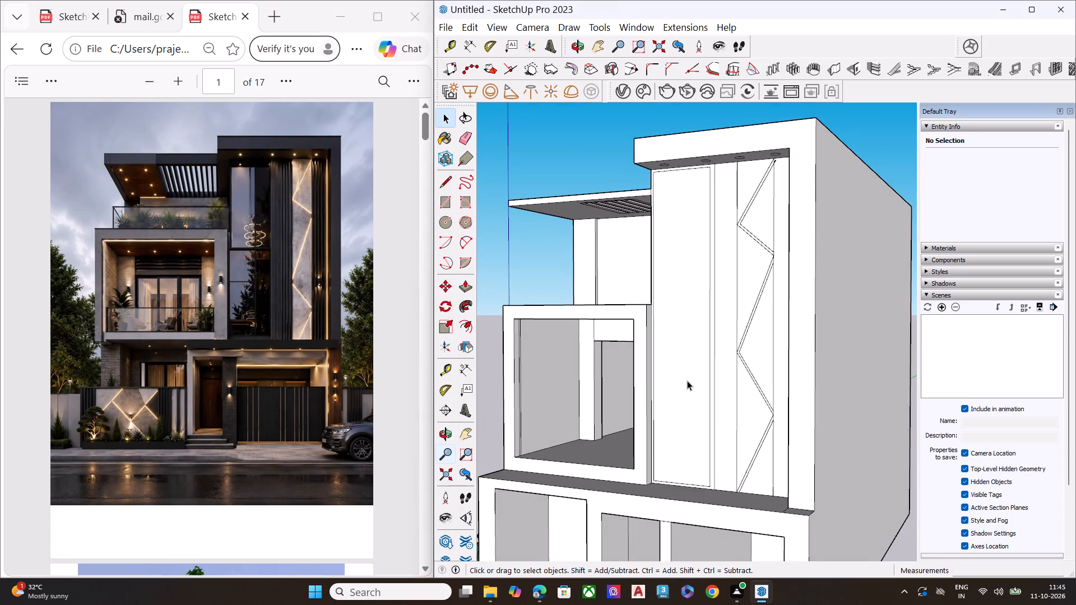
{"action": "middle_click_drag", "start_coordinate": [664, 379], "coordinate": [747, 420]}
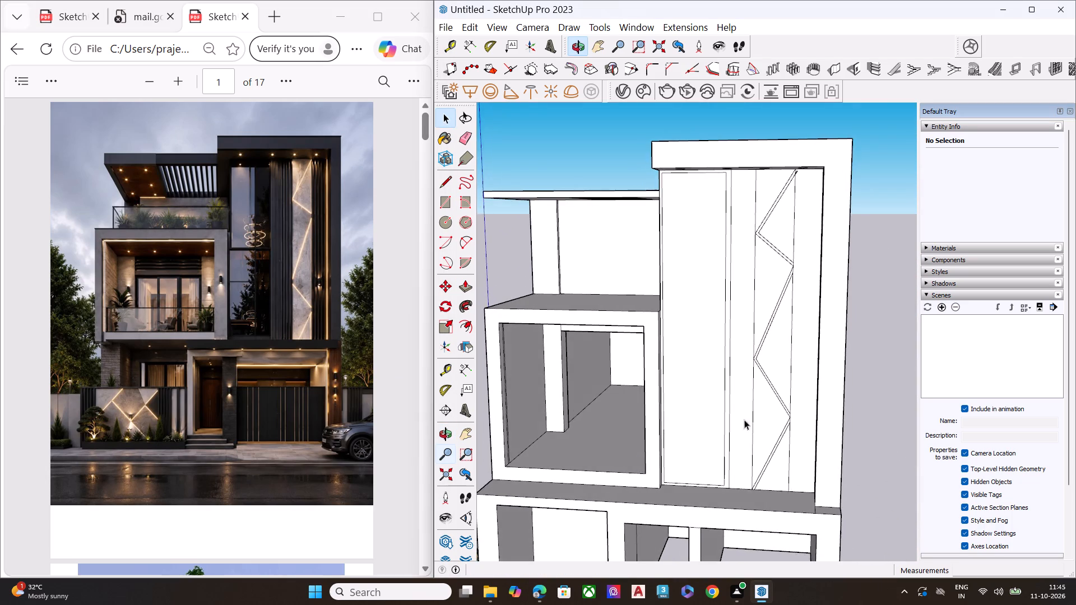
{"action": "scroll", "coordinate": [602, 304], "scroll_direction": "up", "scroll_amount": 5}
{"action": "scroll", "coordinate": [596, 295], "scroll_direction": "down", "scroll_amount": 6}
{"action": "middle_click_drag", "start_coordinate": [578, 305], "coordinate": [842, 329]}
{"action": "scroll", "coordinate": [639, 331], "scroll_direction": "up", "scroll_amount": 3}
{"action": "scroll", "coordinate": [615, 330], "scroll_direction": "down", "scroll_amount": 2}
{"action": "scroll", "coordinate": [620, 326], "scroll_direction": "up", "scroll_amount": 1}
{"action": "scroll", "coordinate": [623, 323], "scroll_direction": "down", "scroll_amount": 2}
{"action": "middle_click_drag", "start_coordinate": [629, 318], "coordinate": [681, 356]}
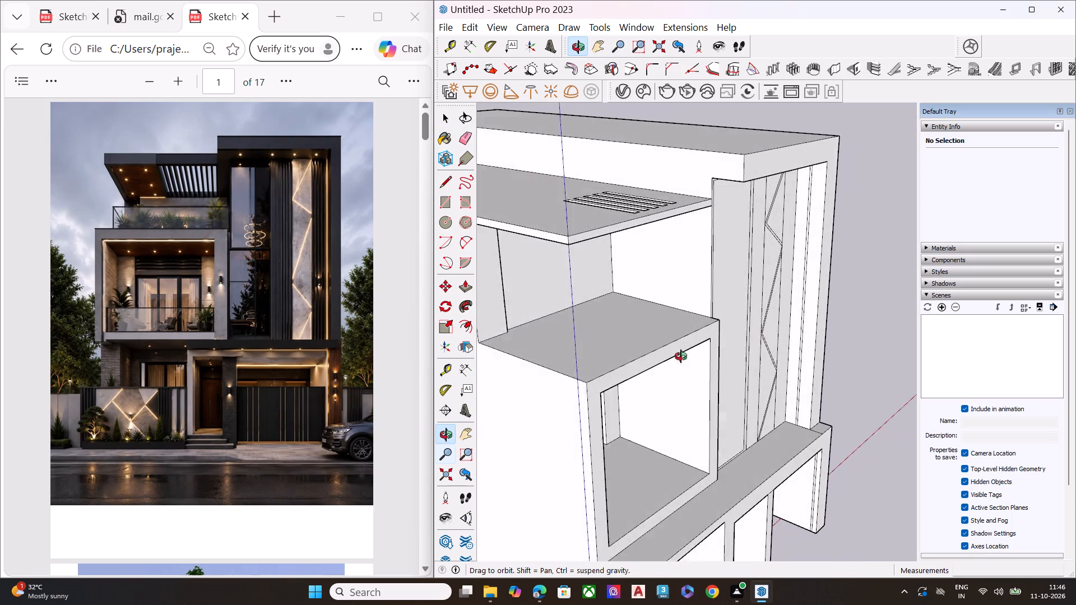
{"action": "middle_click_drag", "start_coordinate": [681, 356], "coordinate": [746, 243]}
{"action": "middle_click_drag", "start_coordinate": [752, 269], "coordinate": [696, 270]}
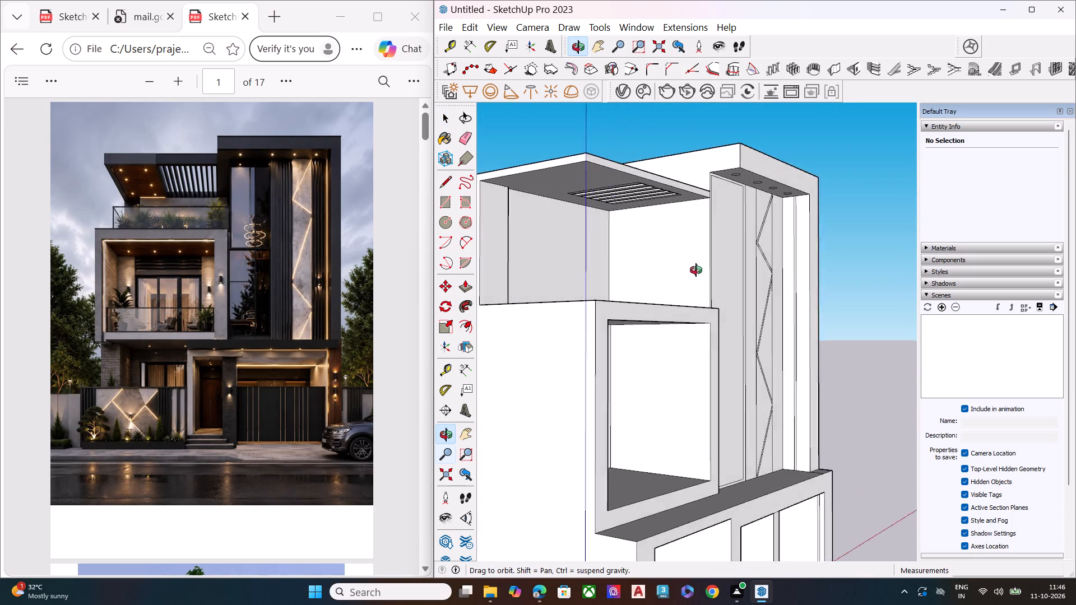
{"action": "middle_click_drag", "start_coordinate": [696, 270], "coordinate": [551, 179]}
{"action": "middle_click_drag", "start_coordinate": [674, 254], "coordinate": [597, 193]}
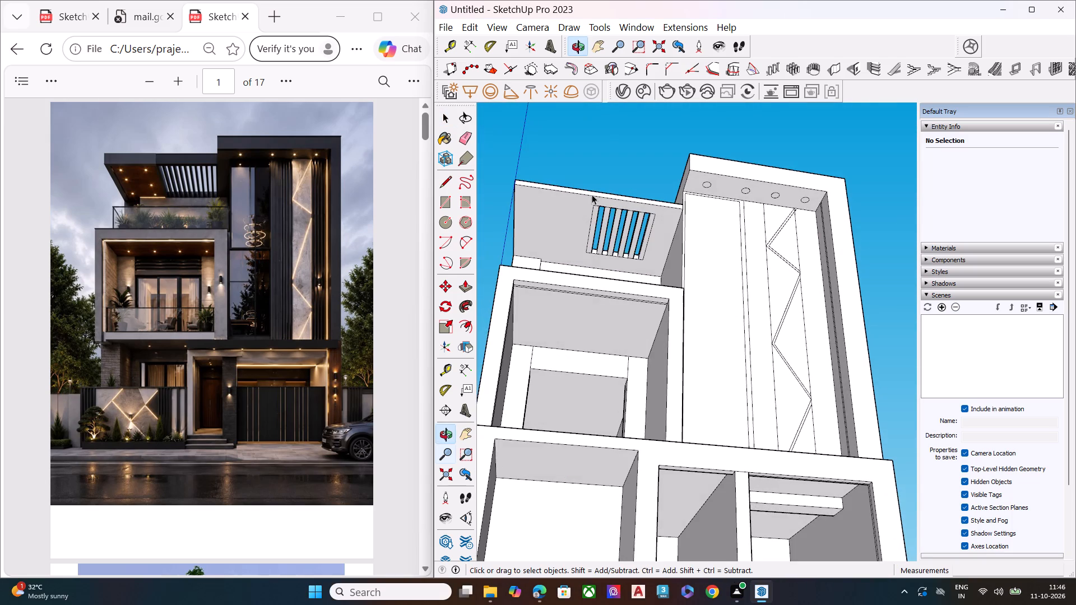
{"action": "scroll", "coordinate": [588, 198], "scroll_direction": "down", "scroll_amount": 5}
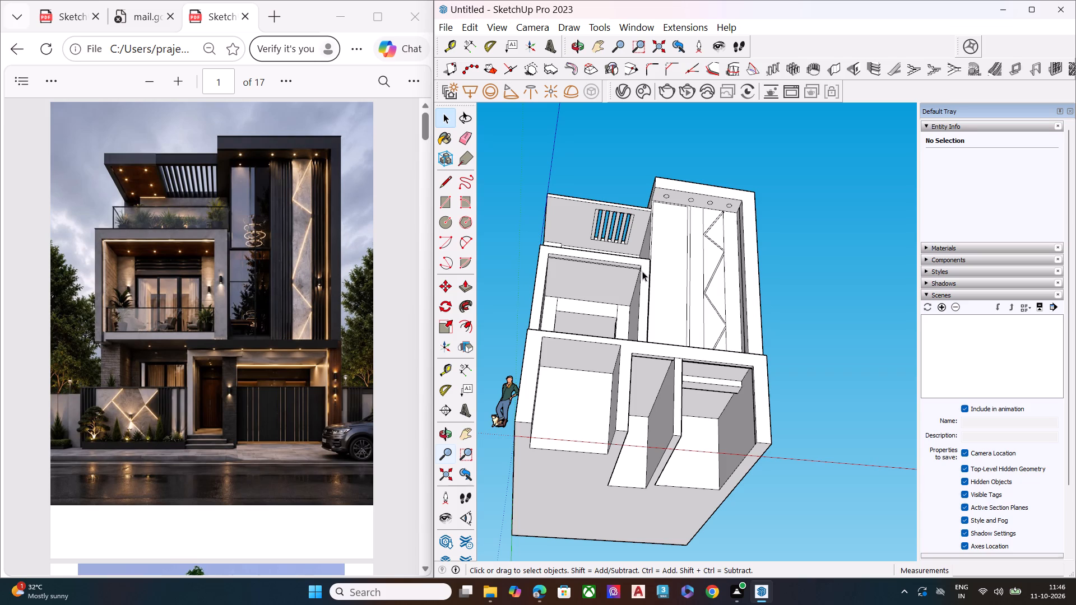
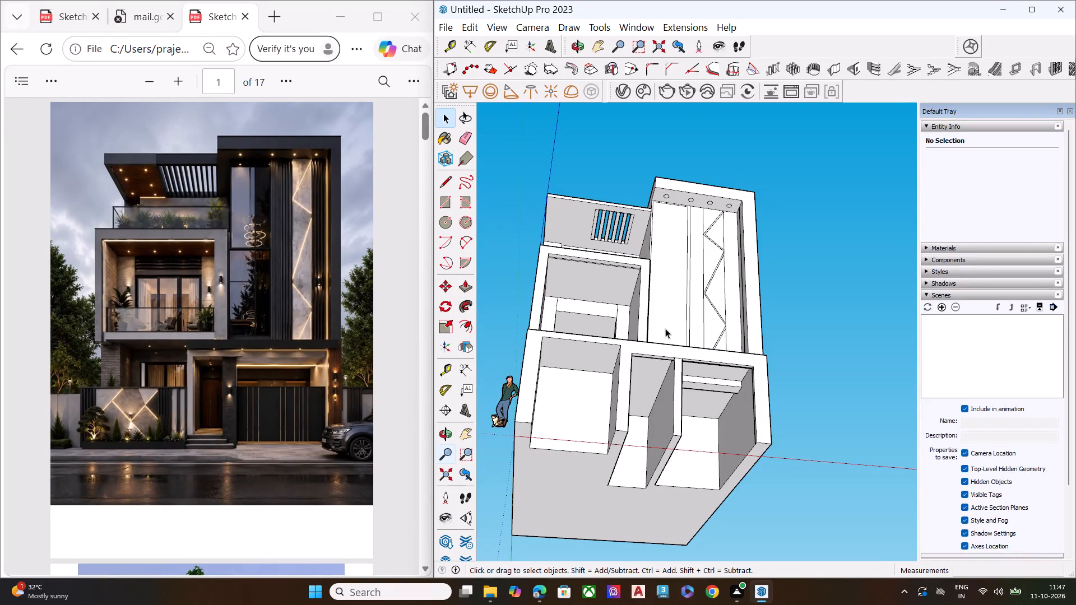
Draw a vertical rotated rectangle, about 1' 1/16" by 24' 11 1/16", hanging below the building's rear bottom edge.
{"action": "middle_click_drag", "start_coordinate": [657, 395], "coordinate": [640, 366]}
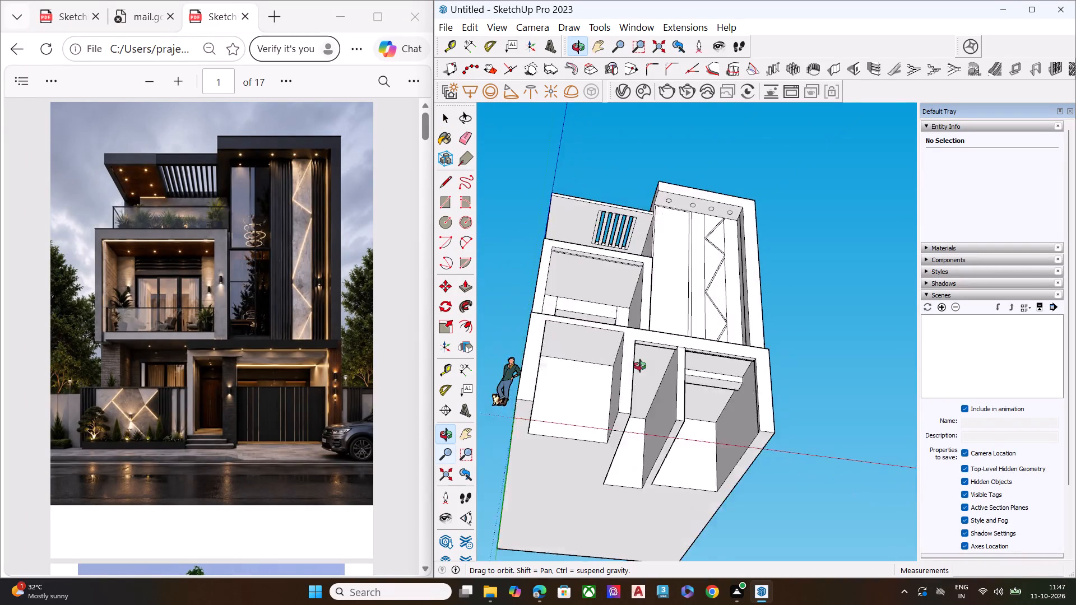
{"action": "middle_click_drag", "start_coordinate": [640, 366], "coordinate": [808, 514]}
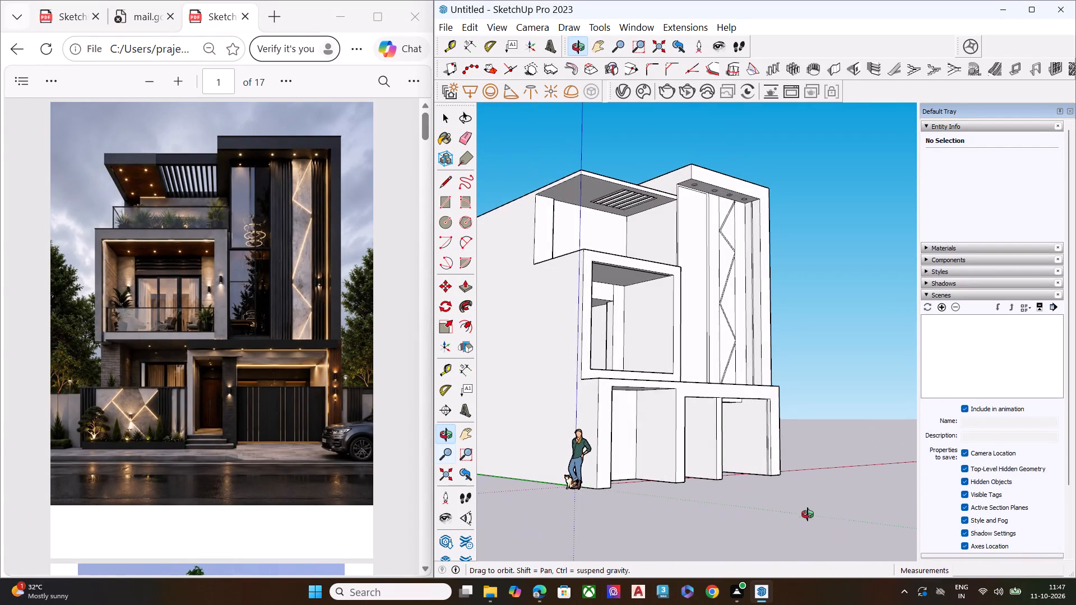
{"action": "middle_click_drag", "start_coordinate": [808, 514], "coordinate": [504, 494]}
{"action": "middle_click_drag", "start_coordinate": [769, 477], "coordinate": [694, 429]}
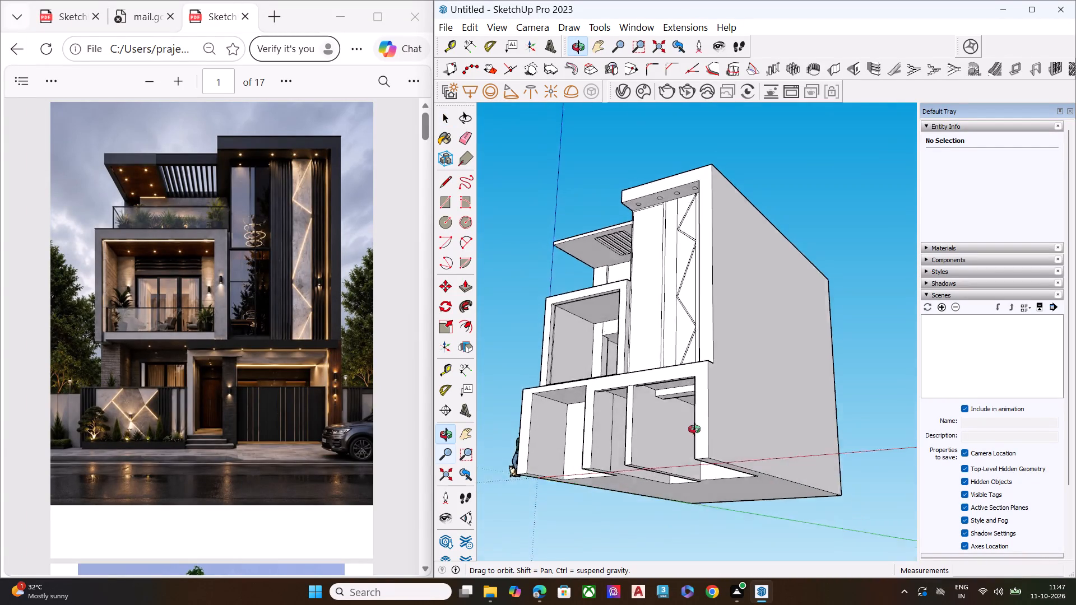
{"action": "middle_click_drag", "start_coordinate": [694, 429], "coordinate": [668, 415]}
{"action": "scroll", "coordinate": [707, 442], "scroll_direction": "up", "scroll_amount": 5}
{"action": "scroll", "coordinate": [755, 415], "scroll_direction": "down", "scroll_amount": 5}
{"action": "middle_click_drag", "start_coordinate": [861, 487], "coordinate": [768, 469]}
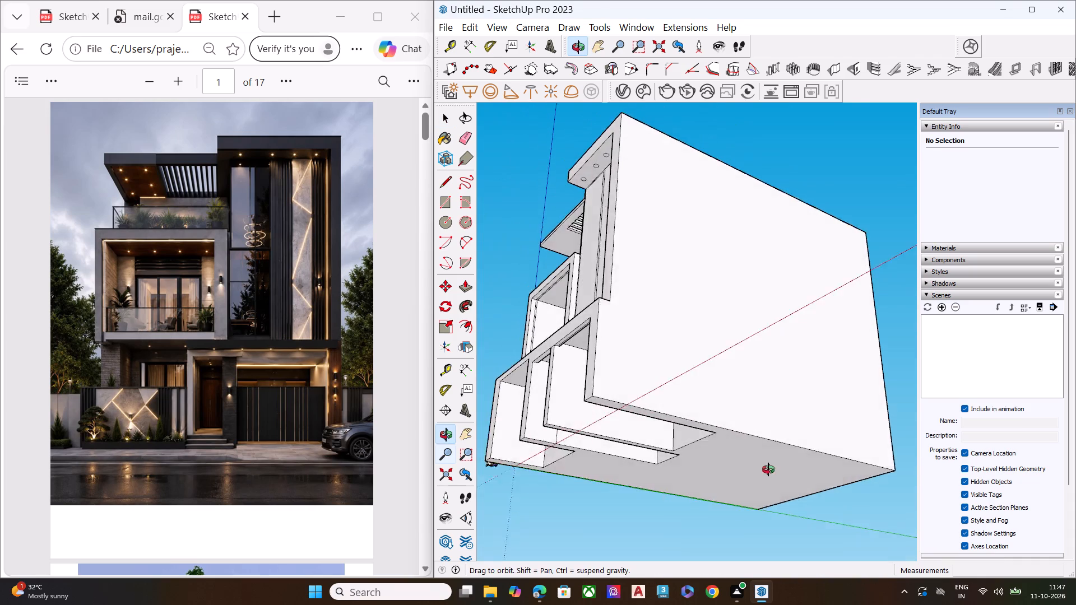
{"action": "middle_click_drag", "start_coordinate": [768, 469], "coordinate": [758, 476]}
{"action": "scroll", "coordinate": [817, 494], "scroll_direction": "up", "scroll_amount": 3}
{"action": "scroll", "coordinate": [823, 494], "scroll_direction": "down", "scroll_amount": 4}
{"action": "middle_click_drag", "start_coordinate": [873, 445], "coordinate": [805, 436]}
{"action": "left_click", "coordinate": [470, 201]}
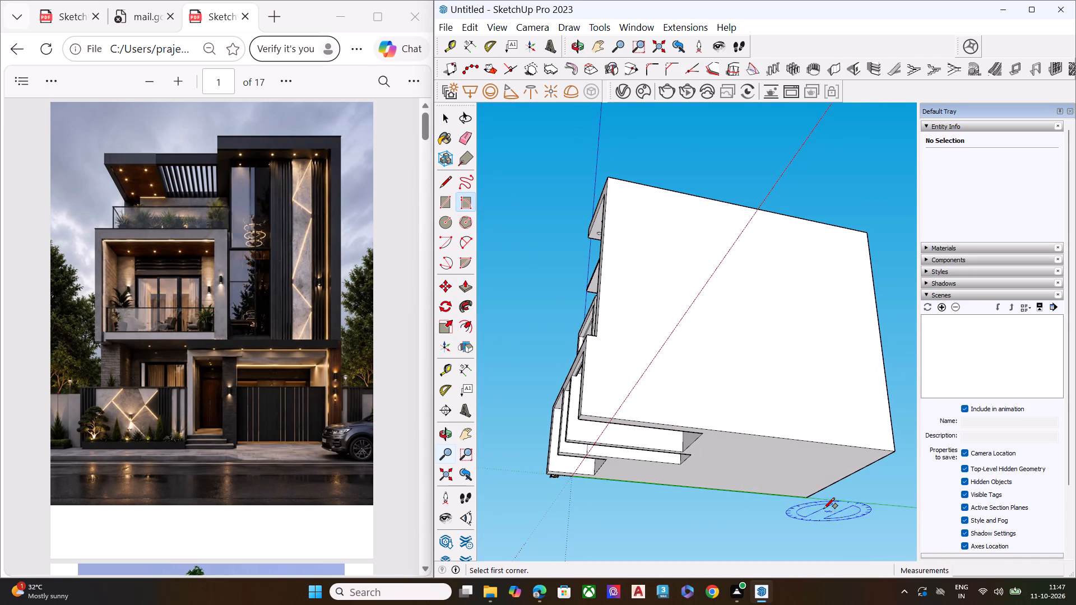
{"action": "scroll", "coordinate": [899, 472], "scroll_direction": "down", "scroll_amount": 1}
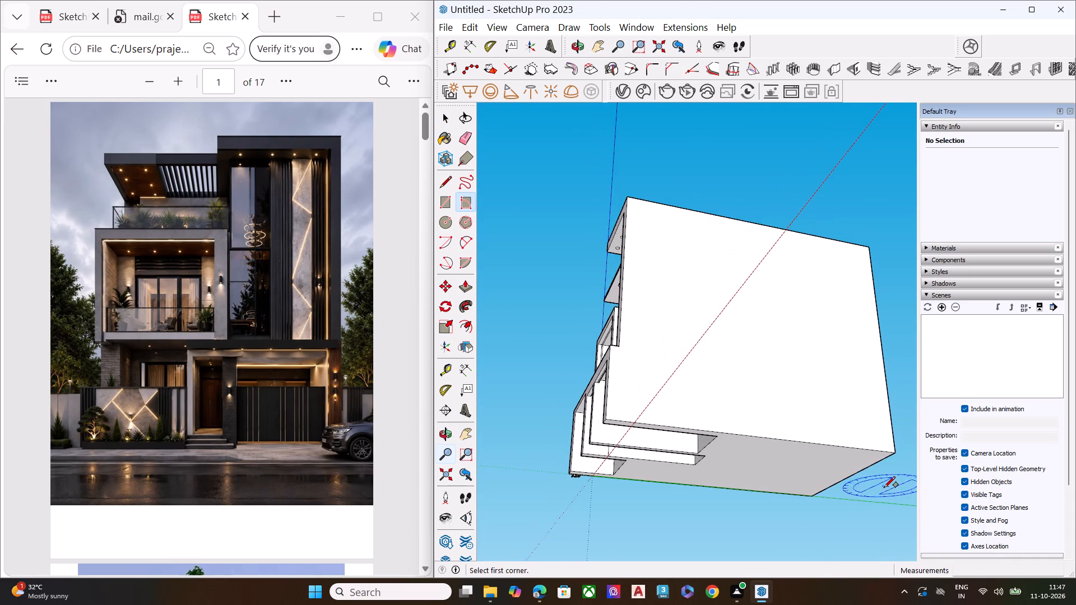
{"action": "scroll", "coordinate": [883, 490], "scroll_direction": "up", "scroll_amount": 8}
{"action": "scroll", "coordinate": [854, 498], "scroll_direction": "down", "scroll_amount": 1}
{"action": "scroll", "coordinate": [853, 498], "scroll_direction": "up", "scroll_amount": 6}
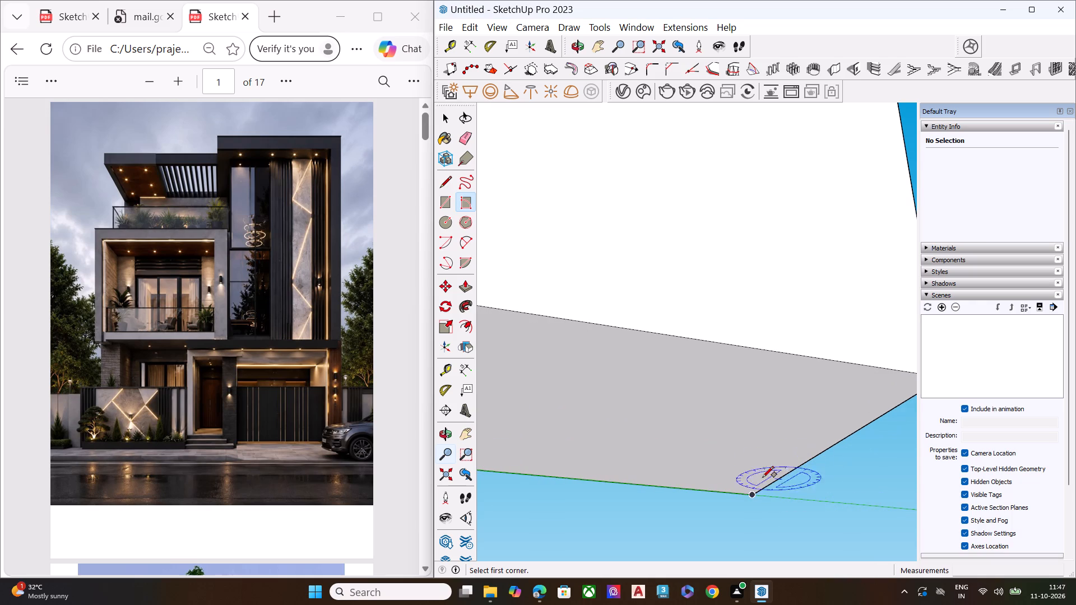
{"action": "left_click", "coordinate": [751, 494]}
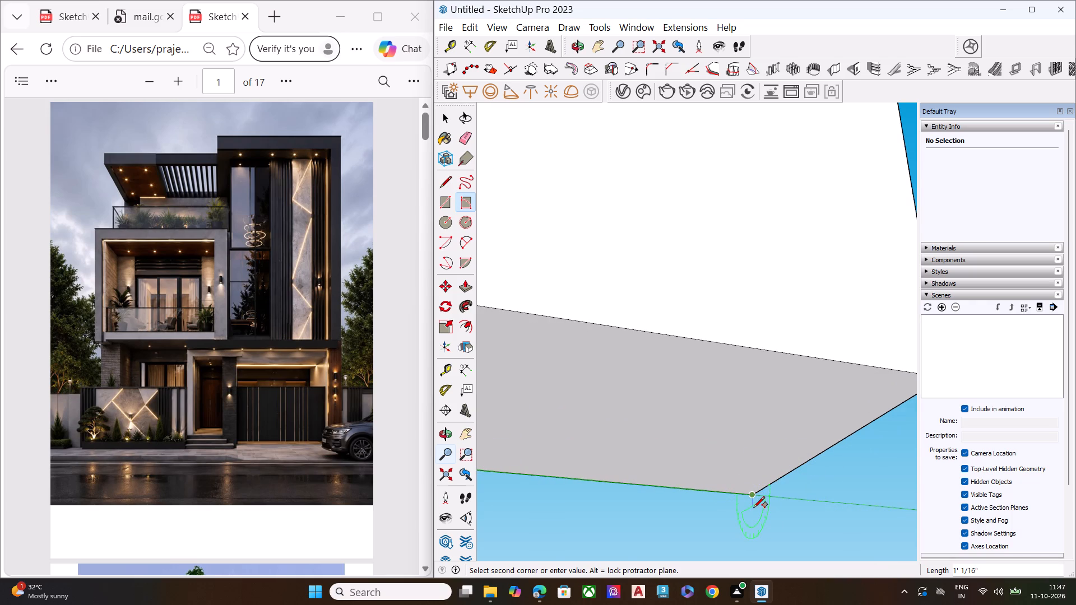
{"action": "left_click", "coordinate": [754, 508]}
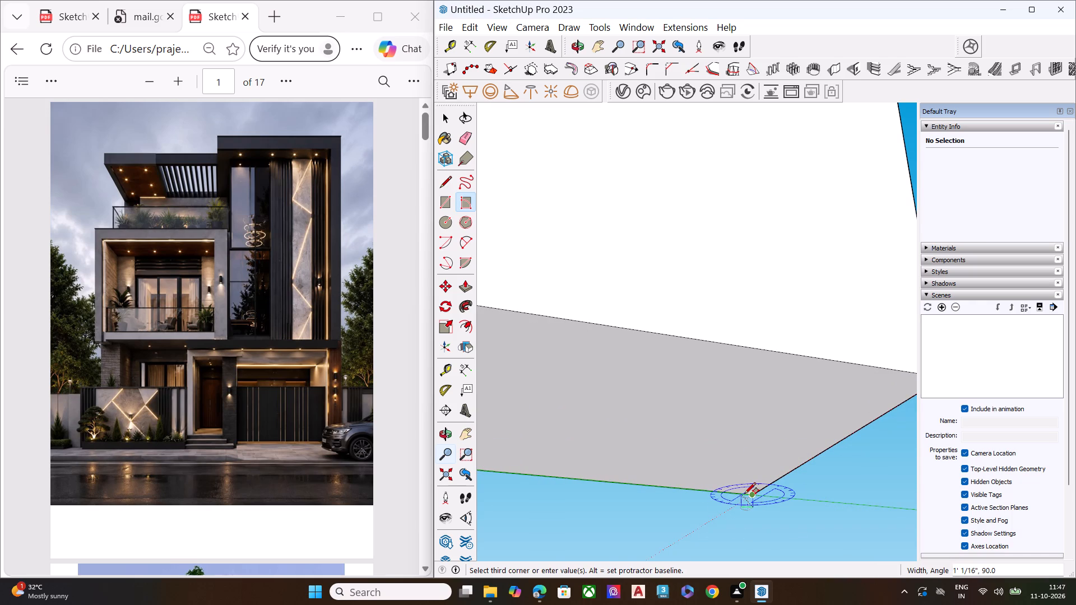
{"action": "left_click", "coordinate": [745, 494]}
{"action": "scroll", "coordinate": [749, 455], "scroll_direction": "down", "scroll_amount": 2}
{"action": "scroll", "coordinate": [749, 455], "scroll_direction": "up", "scroll_amount": 1}
{"action": "scroll", "coordinate": [749, 455], "scroll_direction": "down", "scroll_amount": 3}
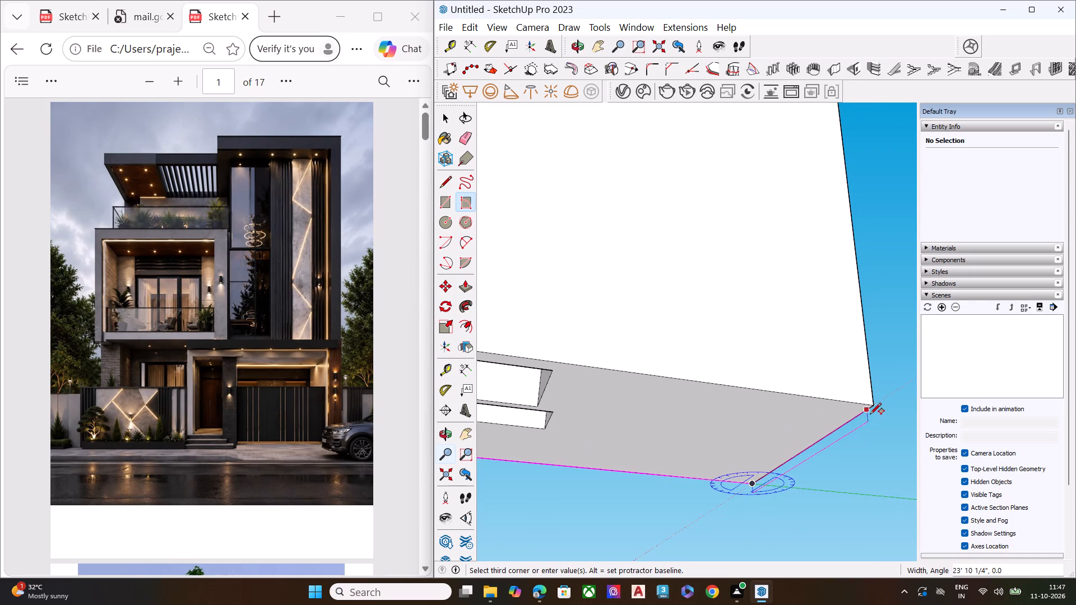
{"action": "left_click", "coordinate": [874, 407]}
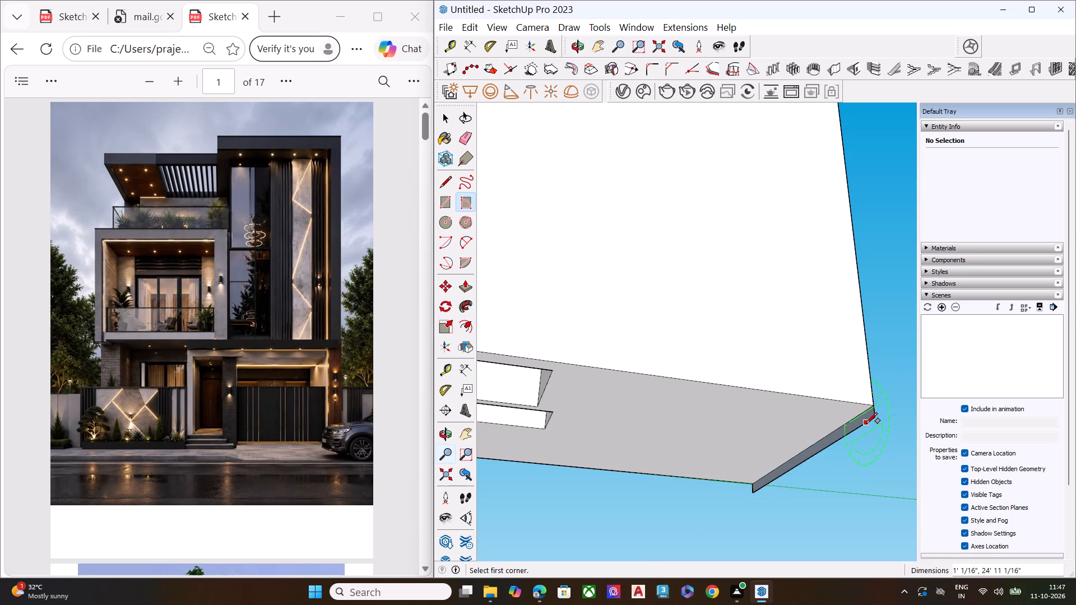
Make the new plinth rectangle below the rear bottom edge, with its boundary edges, into a group.
{"action": "scroll", "coordinate": [866, 424], "scroll_direction": "up", "scroll_amount": 5}
{"action": "key", "text": "space"}
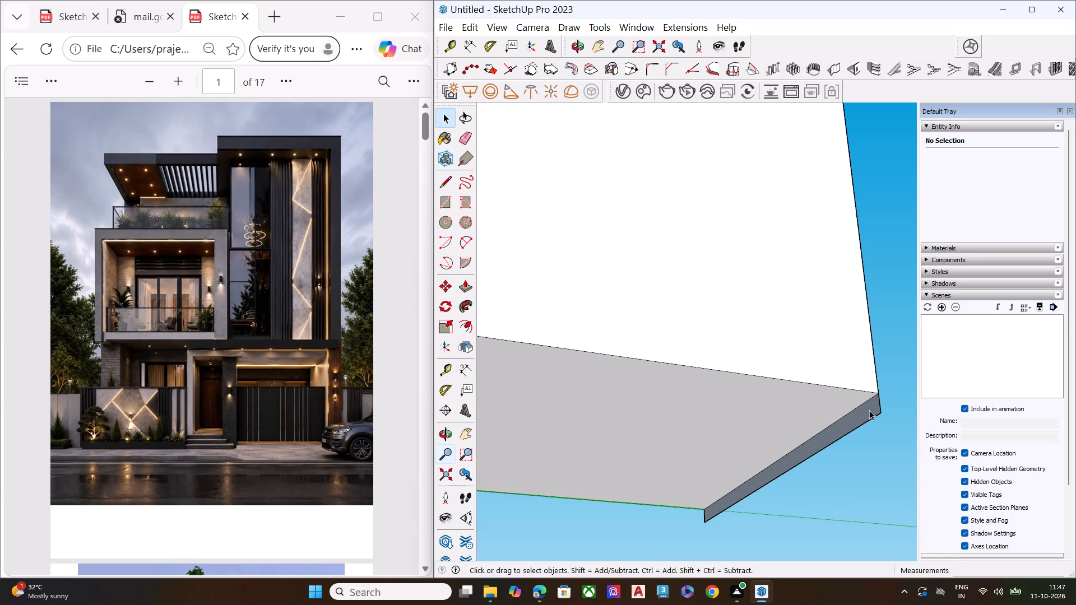
{"action": "double_click", "coordinate": [869, 410]}
{"action": "right_click", "coordinate": [869, 410]}
{"action": "left_click", "coordinate": [871, 266]}
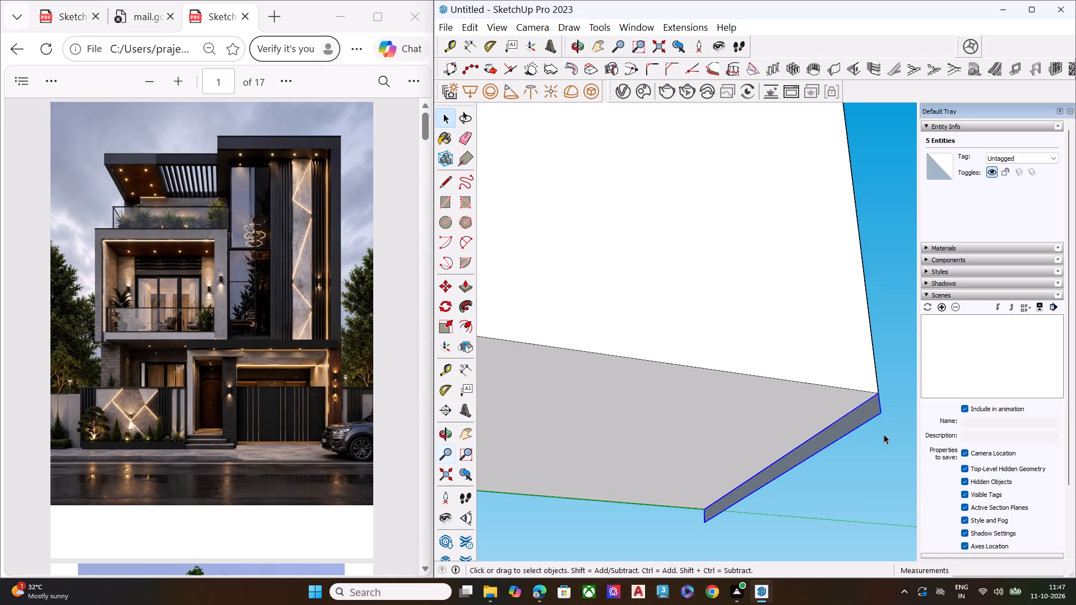
Inside the group, Push/Pull the rectangle about 40' 5 15/16" under the building to the front face, forming a plinth slab.
{"action": "double_click", "coordinate": [865, 413]}
{"action": "left_click", "coordinate": [865, 413]}
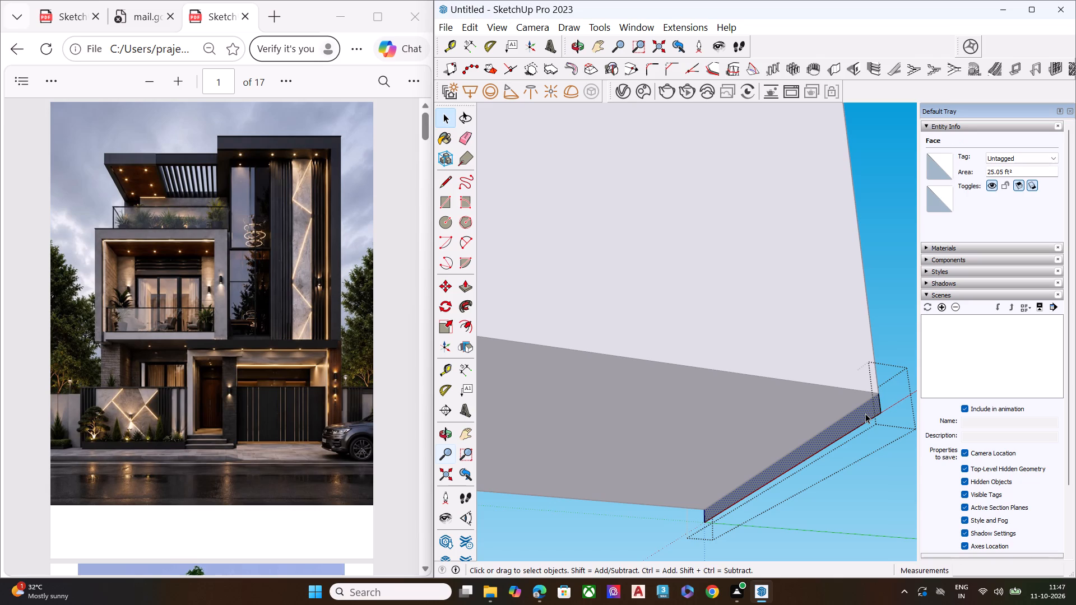
{"action": "key", "text": "p"}
{"action": "left_click", "coordinate": [870, 407]}
{"action": "scroll", "coordinate": [814, 367], "scroll_direction": "down", "scroll_amount": 2}
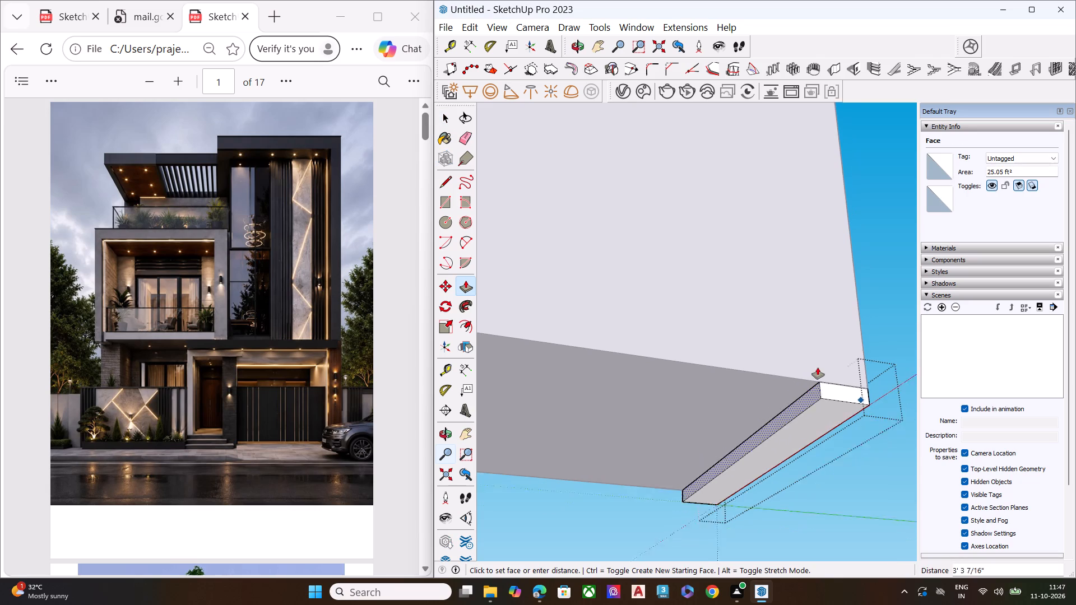
{"action": "scroll", "coordinate": [818, 367], "scroll_direction": "down", "scroll_amount": 5}
{"action": "scroll", "coordinate": [887, 360], "scroll_direction": "down", "scroll_amount": 6}
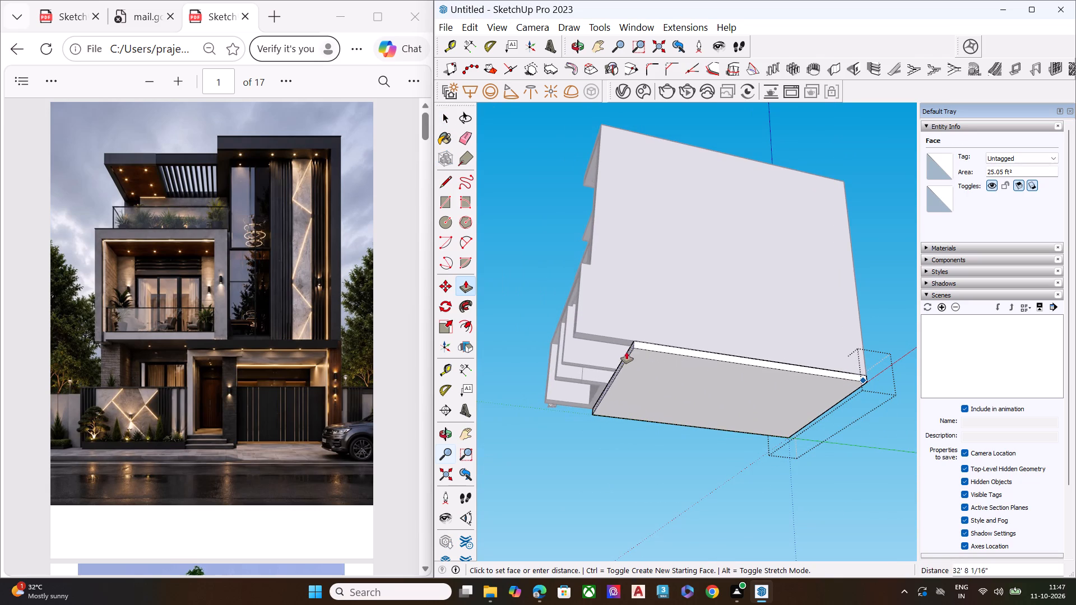
{"action": "left_click", "coordinate": [574, 324]}
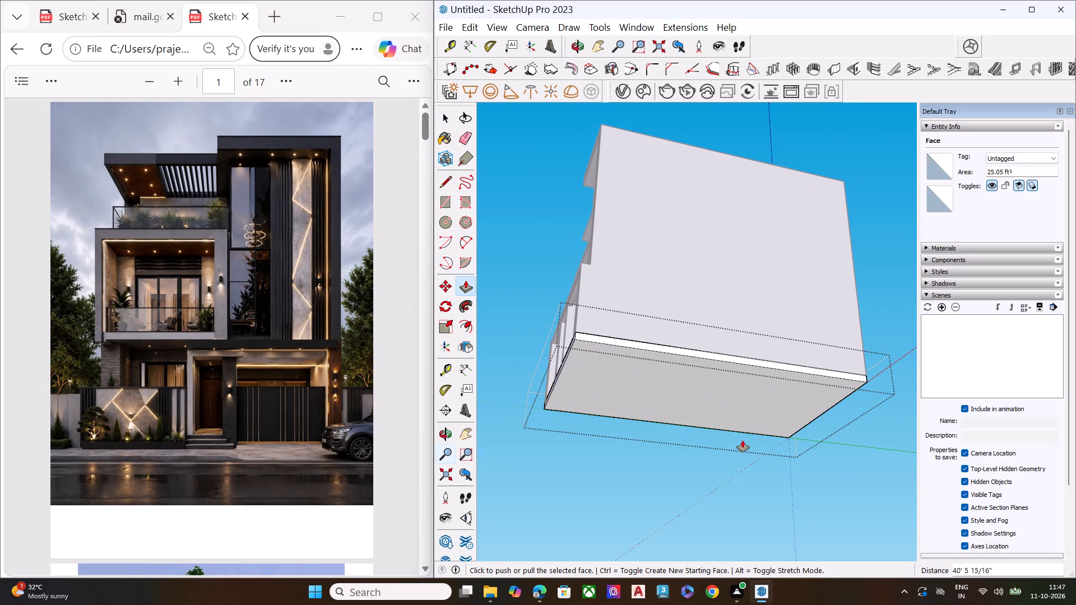
{"action": "key", "text": "space"}
{"action": "left_click", "coordinate": [712, 494]}
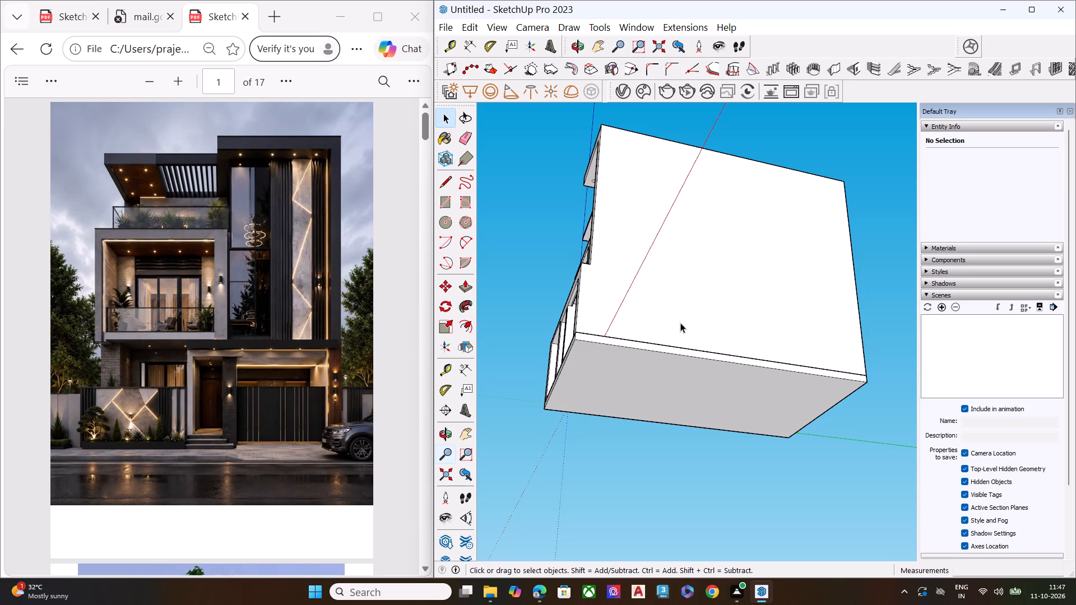
Examine the front elevation with its plinth, the ground-floor openings and the balcony recess against the reference facade.
{"action": "middle_click_drag", "start_coordinate": [687, 318], "coordinate": [1027, 485]}
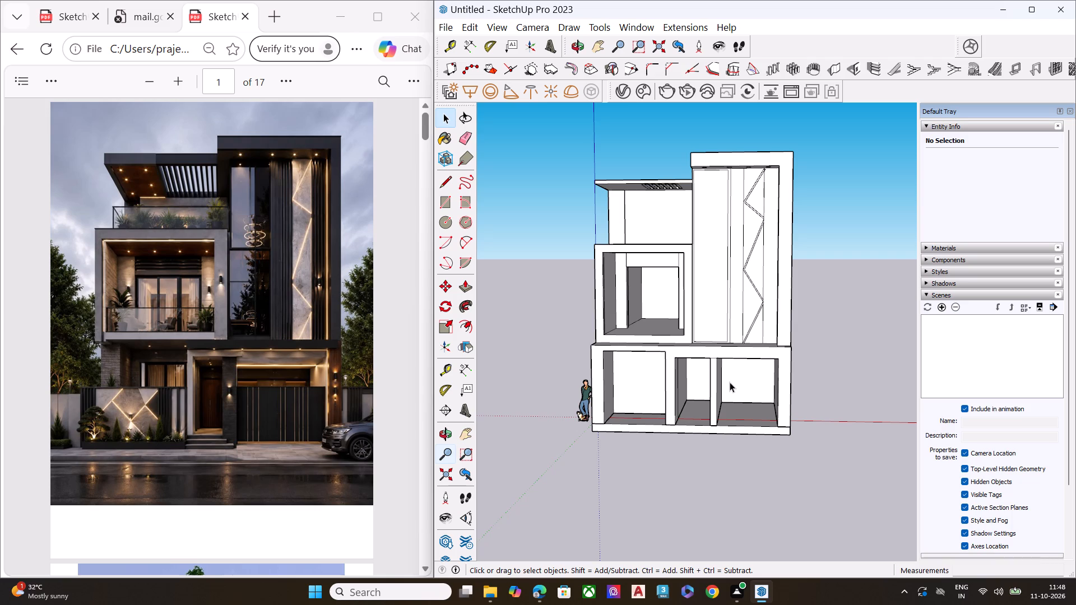
{"action": "scroll", "coordinate": [739, 387], "scroll_direction": "down", "scroll_amount": 2}
{"action": "middle_click_drag", "start_coordinate": [813, 418], "coordinate": [778, 358]}
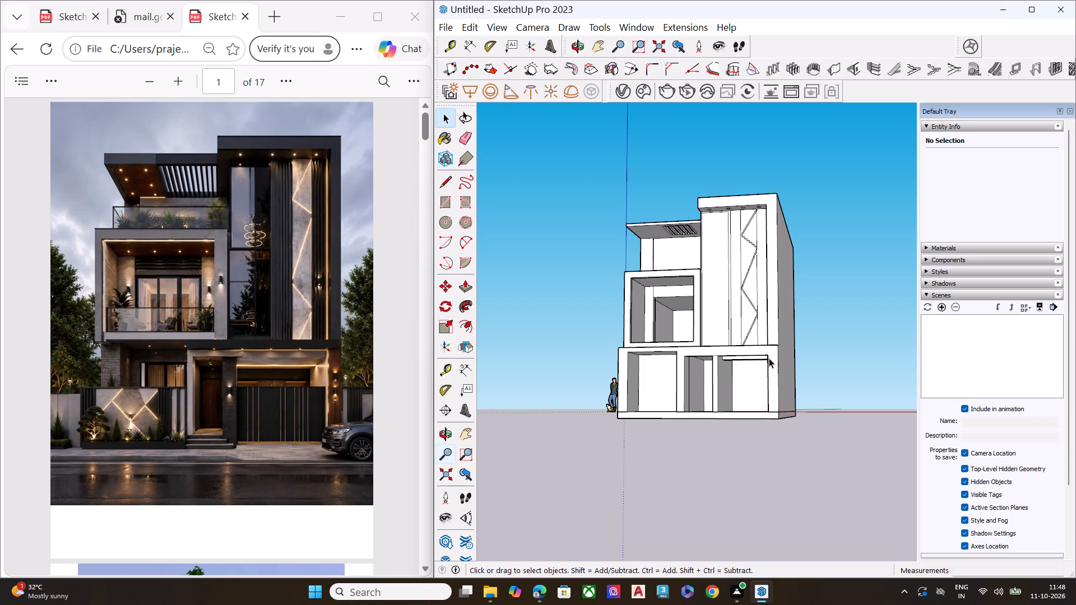
{"action": "scroll", "coordinate": [743, 364], "scroll_direction": "up", "scroll_amount": 1}
{"action": "scroll", "coordinate": [743, 364], "scroll_direction": "down", "scroll_amount": 2}
{"action": "scroll", "coordinate": [742, 364], "scroll_direction": "up", "scroll_amount": 6}
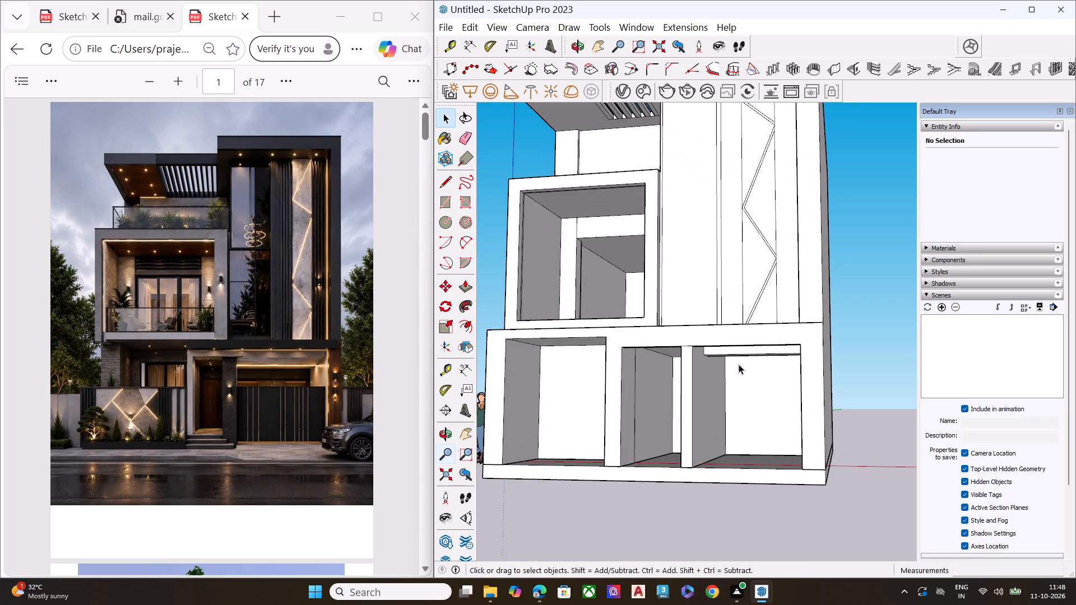
{"action": "scroll", "coordinate": [739, 364], "scroll_direction": "up", "scroll_amount": 1}
{"action": "middle_click_drag", "start_coordinate": [739, 364], "coordinate": [787, 462]}
{"action": "scroll", "coordinate": [616, 294], "scroll_direction": "up", "scroll_amount": 7}
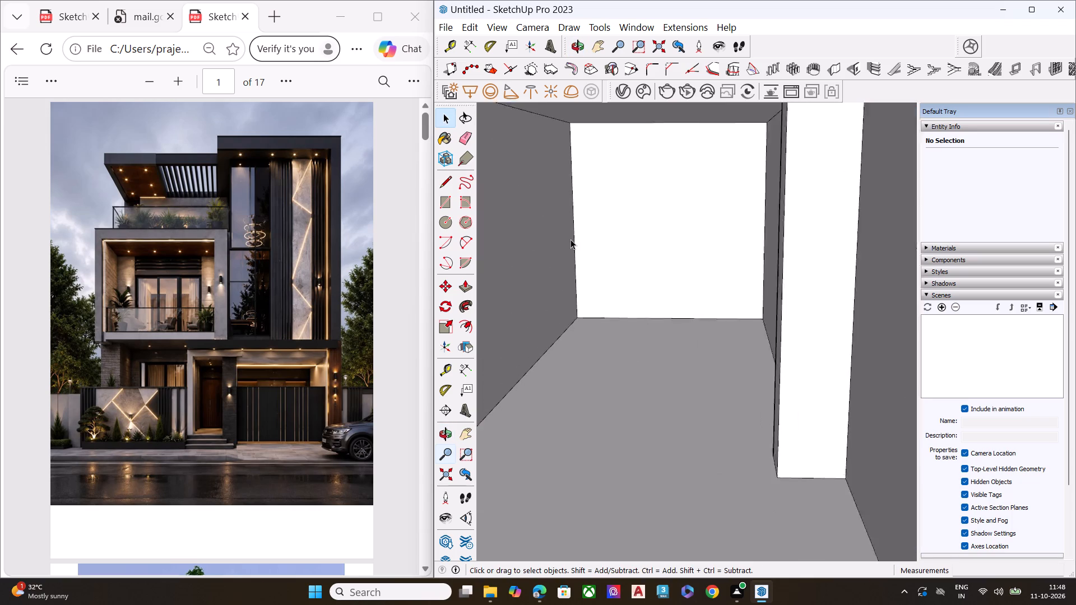
{"action": "scroll", "coordinate": [571, 239], "scroll_direction": "up", "scroll_amount": 2}
{"action": "middle_click", "coordinate": [660, 270]}
{"action": "scroll", "coordinate": [661, 284], "scroll_direction": "down", "scroll_amount": 3}
{"action": "scroll", "coordinate": [661, 291], "scroll_direction": "up", "scroll_amount": 1}
{"action": "scroll", "coordinate": [661, 291], "scroll_direction": "down", "scroll_amount": 10}
{"action": "middle_click_drag", "start_coordinate": [656, 379], "coordinate": [660, 313]}
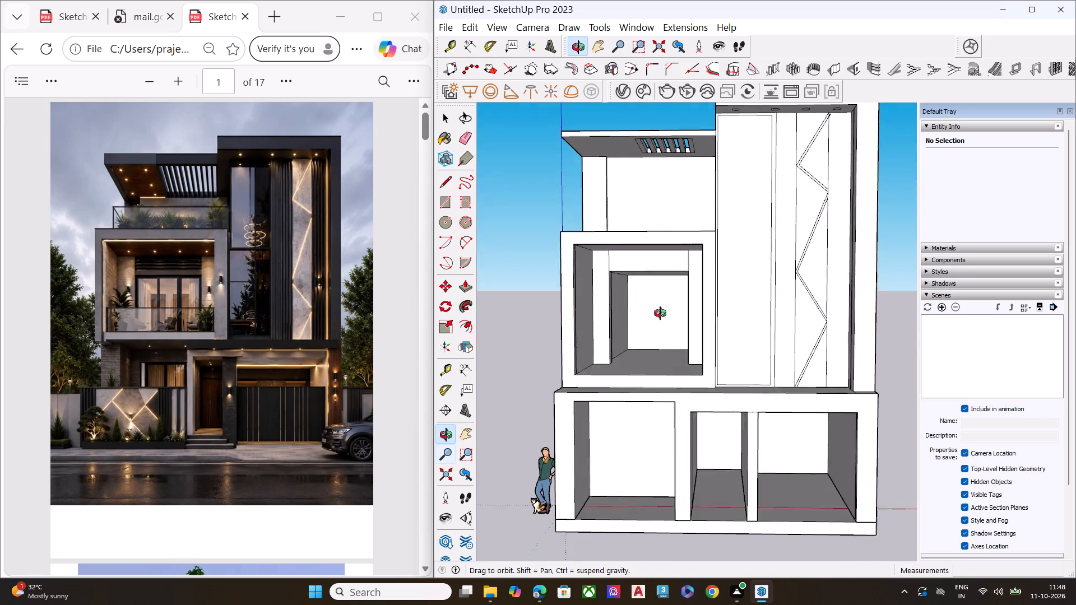
{"action": "middle_click_drag", "start_coordinate": [660, 313], "coordinate": [665, 303]}
{"action": "scroll", "coordinate": [665, 303], "scroll_direction": "down", "scroll_amount": 2}
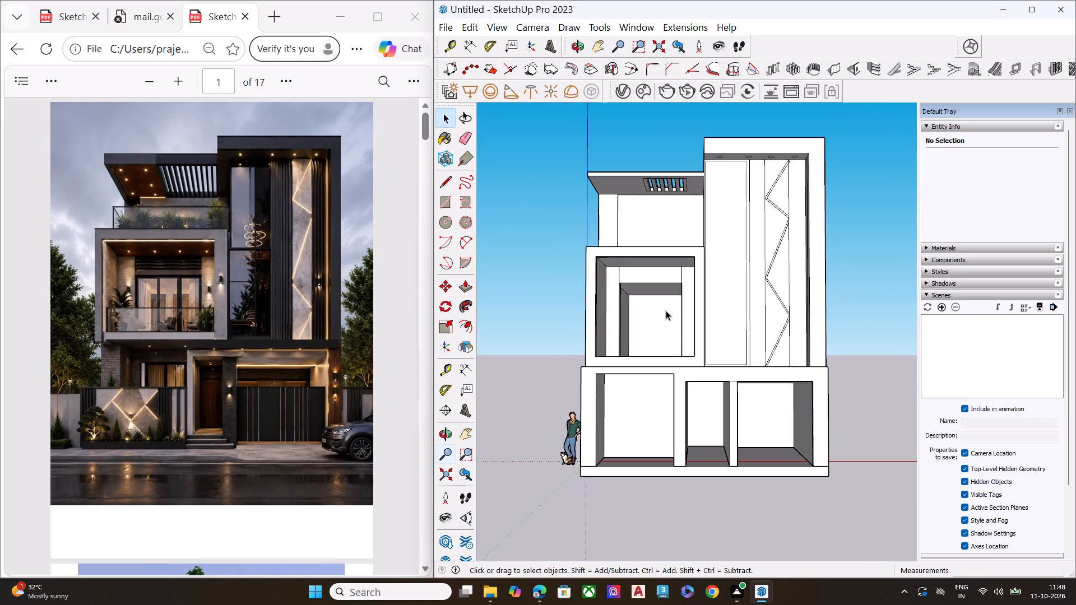
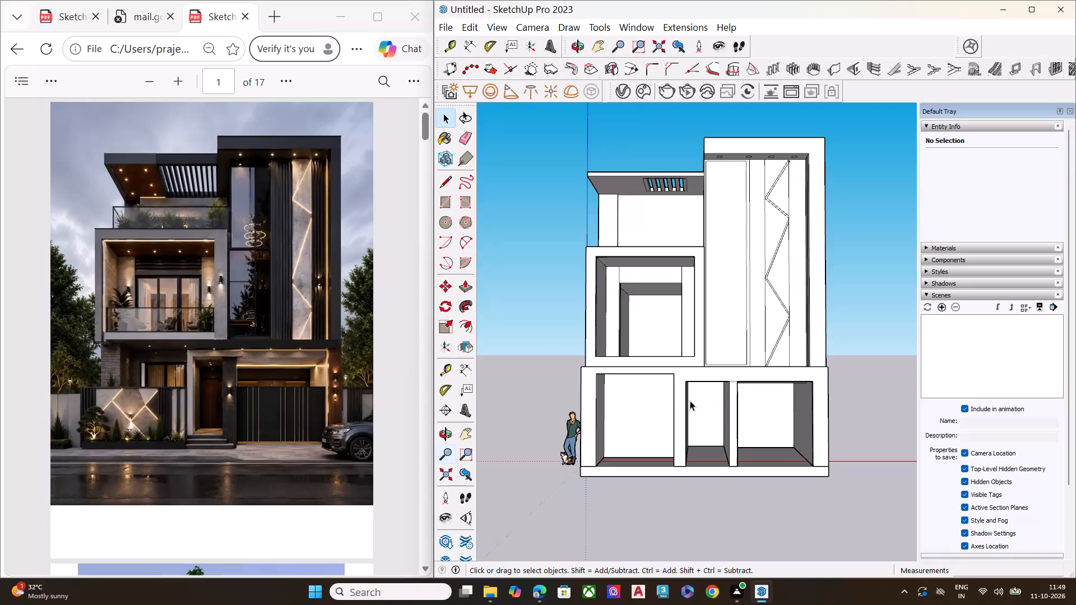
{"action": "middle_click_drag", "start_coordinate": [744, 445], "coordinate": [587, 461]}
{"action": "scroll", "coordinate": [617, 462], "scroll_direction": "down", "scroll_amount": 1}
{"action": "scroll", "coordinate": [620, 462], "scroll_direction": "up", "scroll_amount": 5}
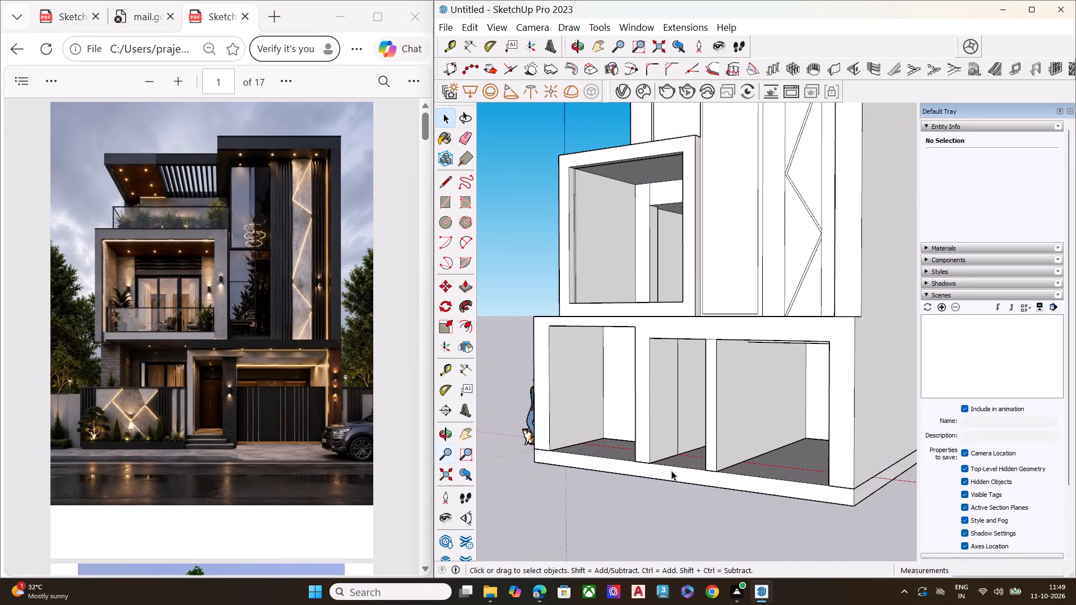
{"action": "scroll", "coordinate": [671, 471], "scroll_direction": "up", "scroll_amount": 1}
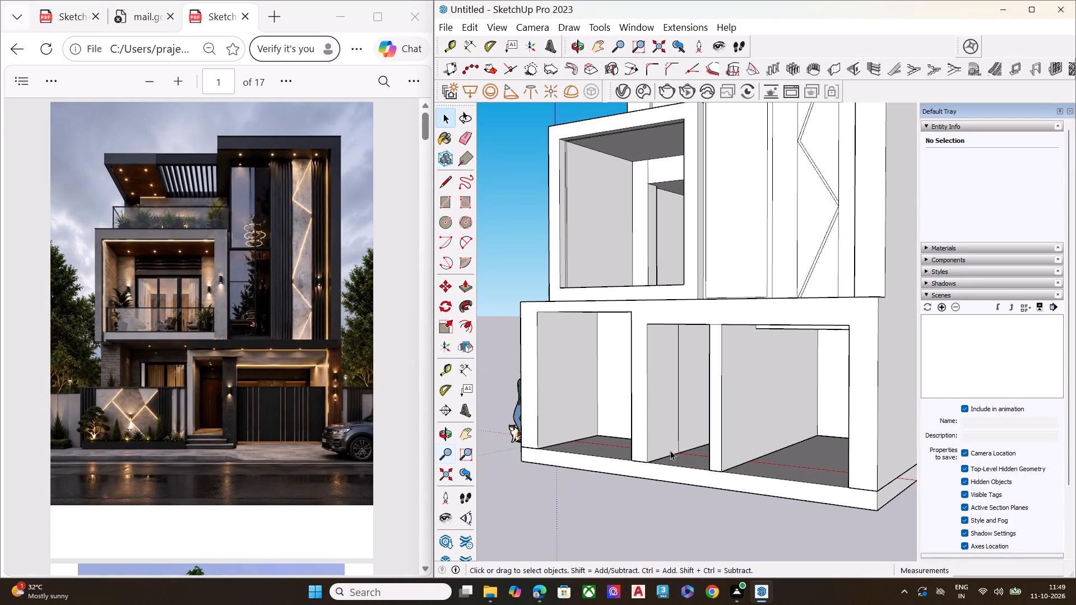
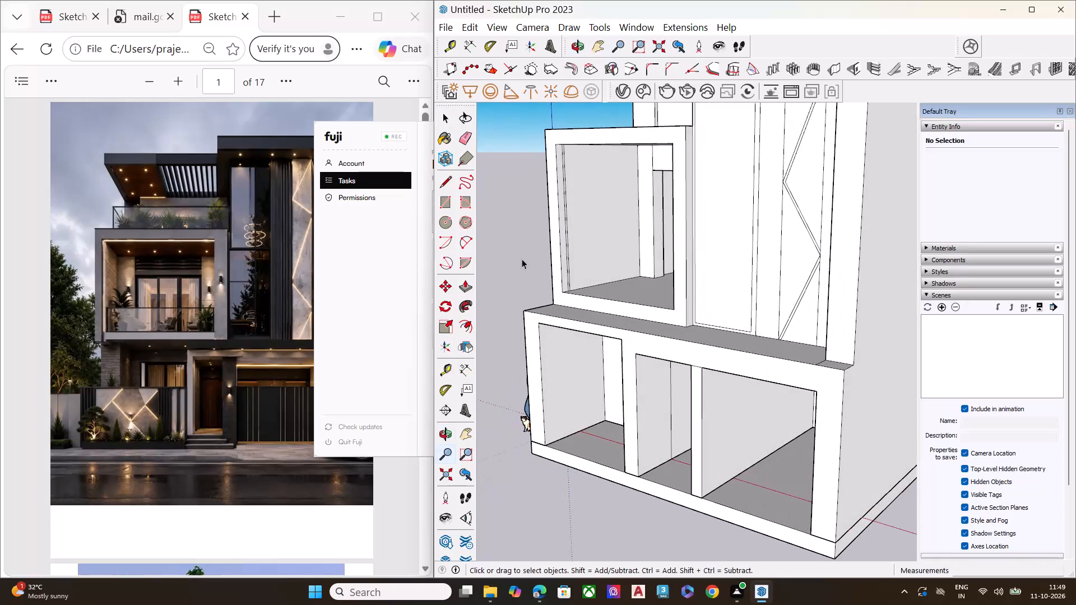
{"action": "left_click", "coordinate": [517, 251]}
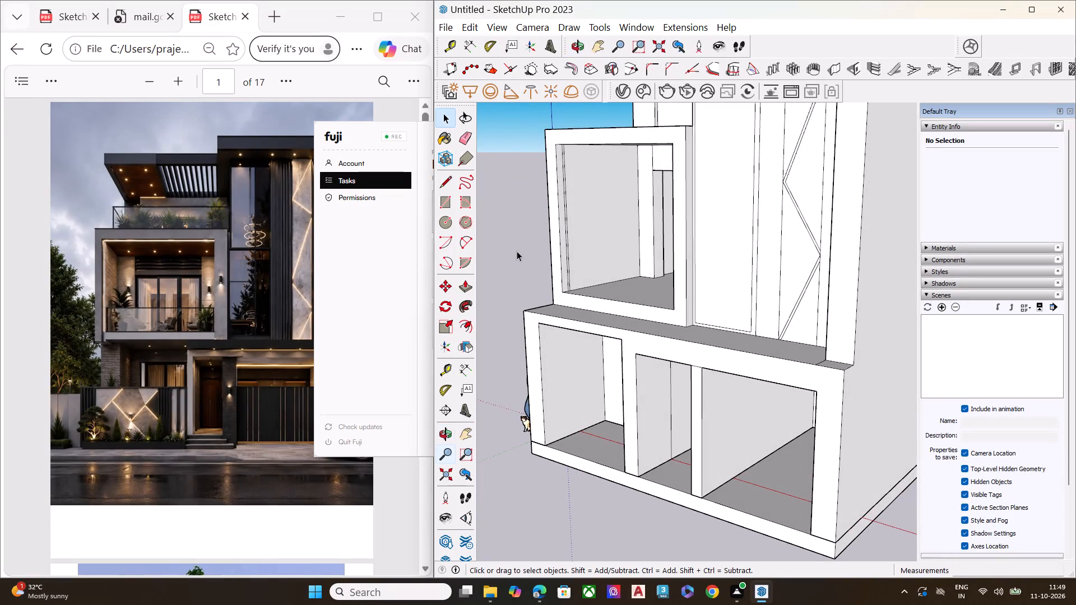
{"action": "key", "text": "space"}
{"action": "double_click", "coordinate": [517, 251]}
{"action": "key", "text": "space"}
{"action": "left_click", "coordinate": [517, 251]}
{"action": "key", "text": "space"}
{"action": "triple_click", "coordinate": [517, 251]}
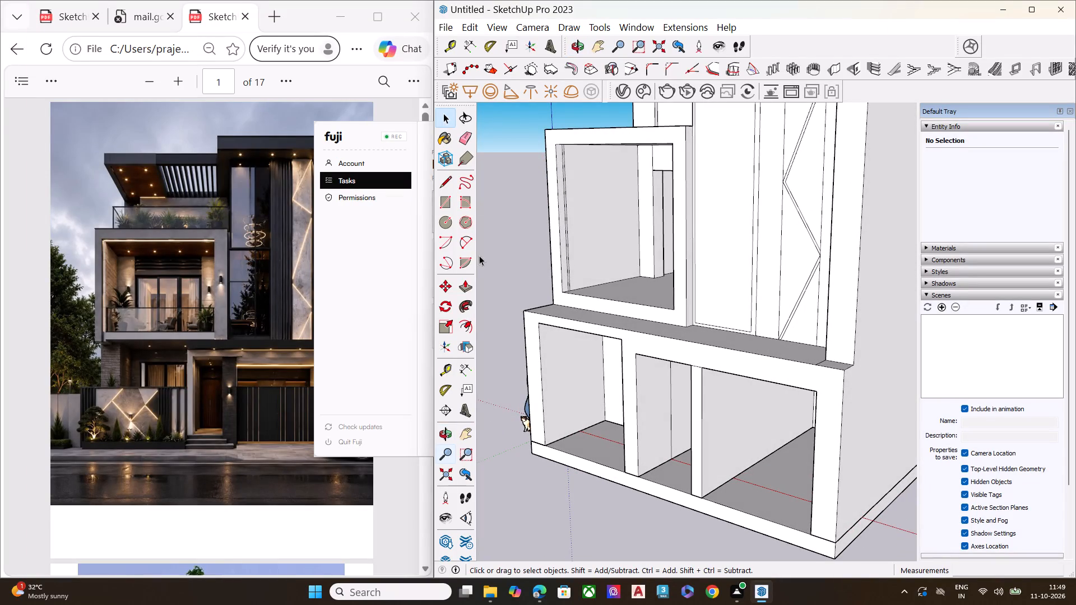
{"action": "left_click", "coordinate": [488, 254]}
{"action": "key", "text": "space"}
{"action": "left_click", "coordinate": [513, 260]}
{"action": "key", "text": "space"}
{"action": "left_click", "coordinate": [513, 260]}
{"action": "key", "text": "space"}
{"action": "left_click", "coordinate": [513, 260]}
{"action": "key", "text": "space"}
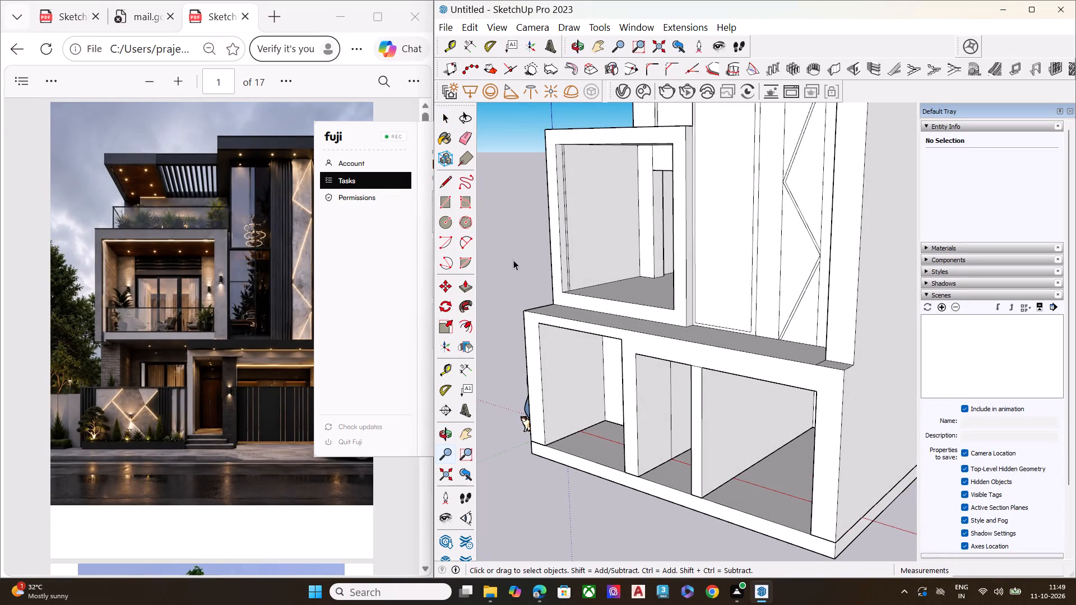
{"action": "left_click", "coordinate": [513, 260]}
Examine the whole front elevation from several angles and compare it with the reference image.
{"action": "scroll", "coordinate": [530, 256], "scroll_direction": "down", "scroll_amount": 1}
{"action": "middle_click_drag", "start_coordinate": [530, 256], "coordinate": [665, 254]}
{"action": "key", "text": "space"}
{"action": "left_click", "coordinate": [657, 264]}
{"action": "middle_click_drag", "start_coordinate": [572, 277], "coordinate": [622, 243]}
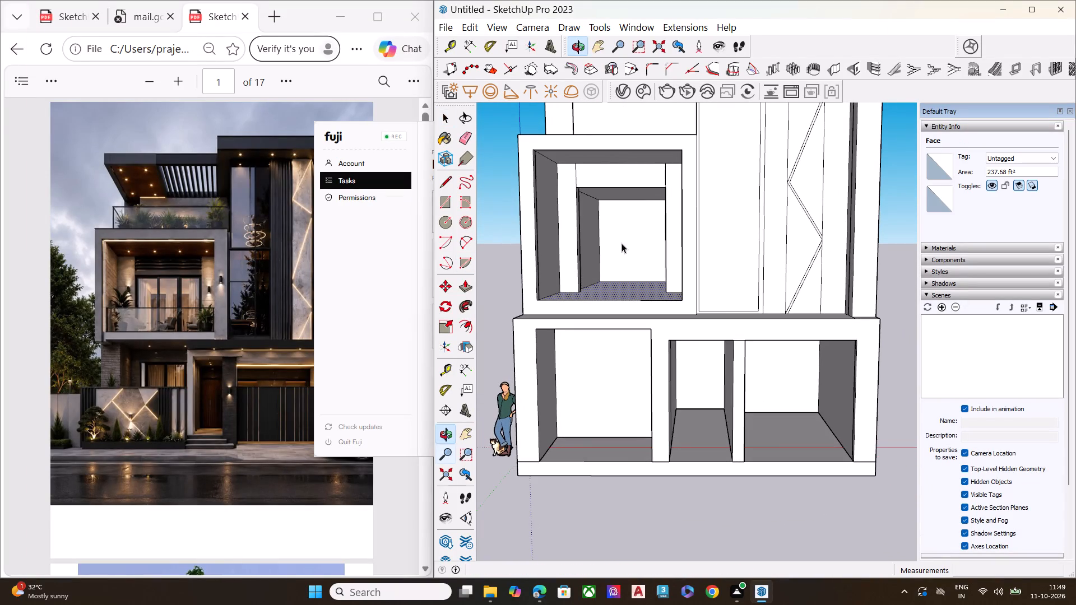
{"action": "key", "text": "space"}
{"action": "left_click", "coordinate": [521, 262]}
{"action": "key", "text": "space"}
{"action": "scroll", "coordinate": [587, 297], "scroll_direction": "down", "scroll_amount": 1}
{"action": "scroll", "coordinate": [586, 299], "scroll_direction": "up", "scroll_amount": 3}
{"action": "scroll", "coordinate": [581, 315], "scroll_direction": "down", "scroll_amount": 2}
{"action": "middle_click_drag", "start_coordinate": [762, 350], "coordinate": [766, 319]}
{"action": "scroll", "coordinate": [762, 323], "scroll_direction": "up", "scroll_amount": 1}
{"action": "scroll", "coordinate": [698, 357], "scroll_direction": "down", "scroll_amount": 2}
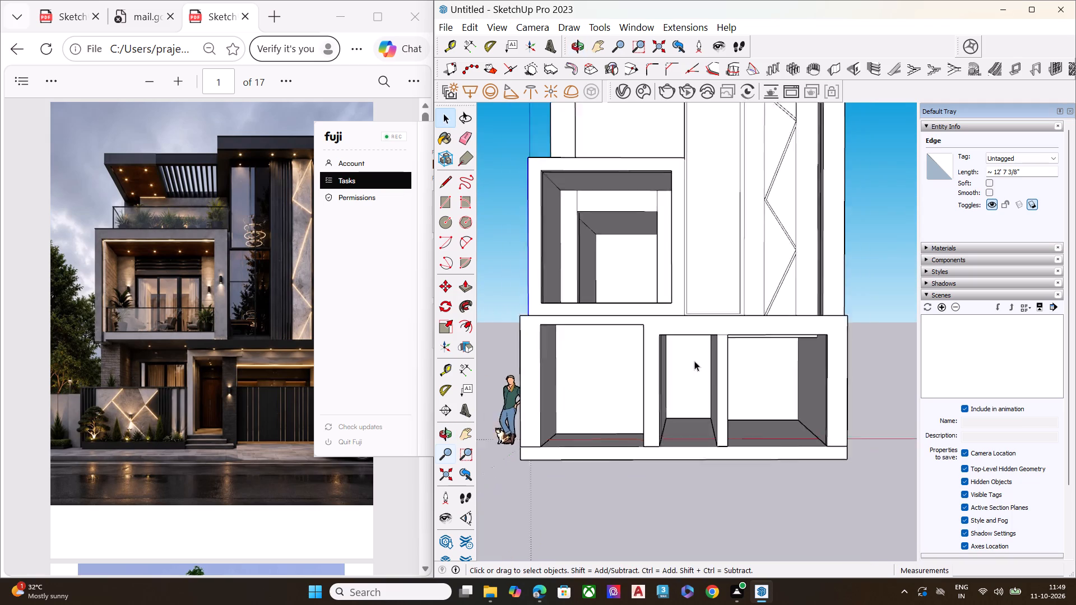
{"action": "scroll", "coordinate": [694, 361], "scroll_direction": "down", "scroll_amount": 3}
{"action": "left_click", "coordinate": [847, 260]}
{"action": "scroll", "coordinate": [802, 242], "scroll_direction": "up", "scroll_amount": 5}
{"action": "scroll", "coordinate": [653, 373], "scroll_direction": "down", "scroll_amount": 4}
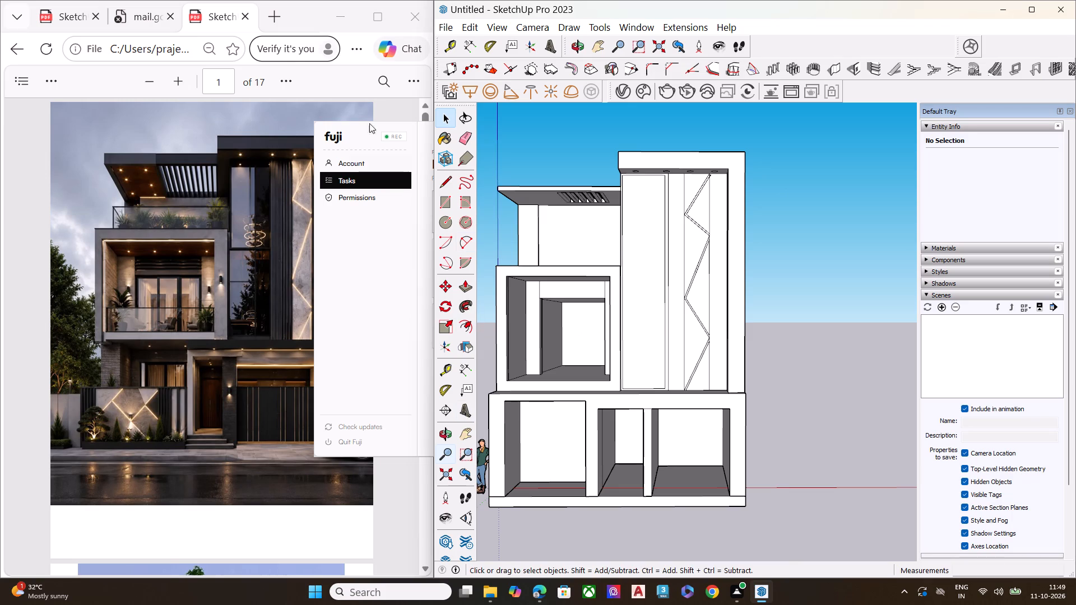
{"action": "left_click", "coordinate": [356, 82]}
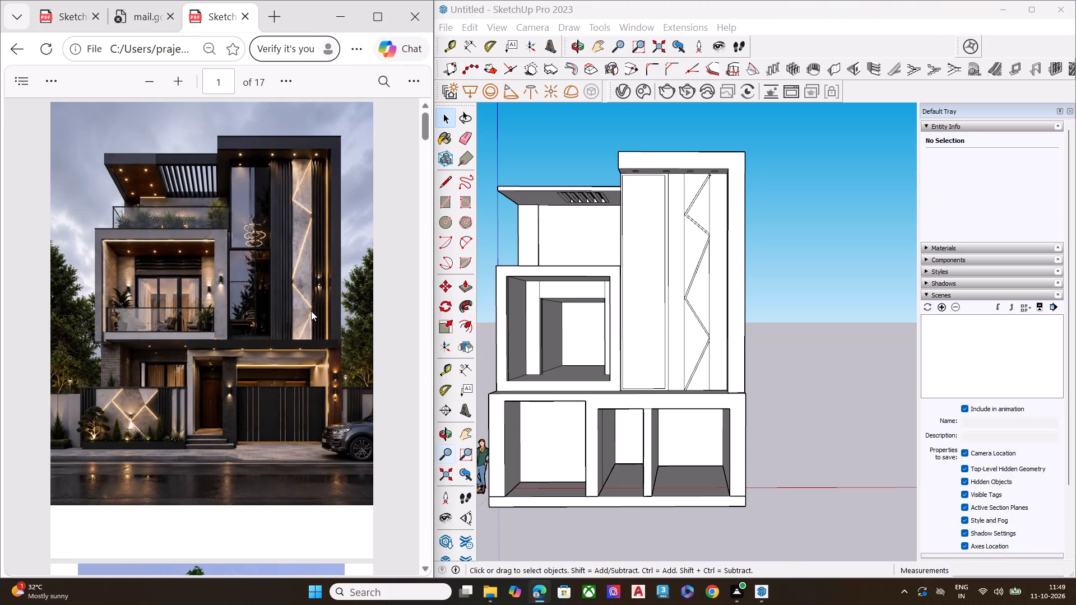
{"action": "scroll", "coordinate": [646, 381], "scroll_direction": "down", "scroll_amount": 3}
{"action": "middle_click_drag", "start_coordinate": [666, 363], "coordinate": [759, 334]}
{"action": "scroll", "coordinate": [595, 393], "scroll_direction": "up", "scroll_amount": 2}
{"action": "scroll", "coordinate": [591, 393], "scroll_direction": "down", "scroll_amount": 1}
{"action": "scroll", "coordinate": [590, 394], "scroll_direction": "up", "scroll_amount": 4}
{"action": "scroll", "coordinate": [719, 392], "scroll_direction": "down", "scroll_amount": 4}
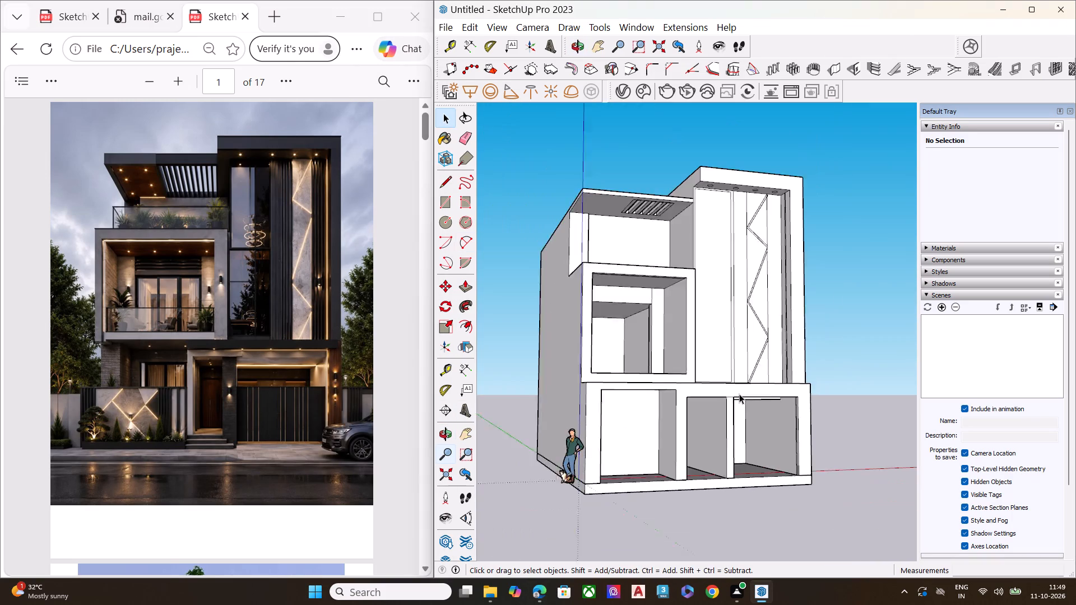
{"action": "scroll", "coordinate": [739, 394], "scroll_direction": "down", "scroll_amount": 2}
{"action": "scroll", "coordinate": [622, 472], "scroll_direction": "up", "scroll_amount": 3}
{"action": "scroll", "coordinate": [618, 475], "scroll_direction": "down", "scroll_amount": 1}
{"action": "scroll", "coordinate": [618, 475], "scroll_direction": "up", "scroll_amount": 4}
{"action": "middle_click_drag", "start_coordinate": [701, 455], "coordinate": [469, 501]}
{"action": "middle_click_drag", "start_coordinate": [725, 501], "coordinate": [869, 457]}
{"action": "scroll", "coordinate": [772, 455], "scroll_direction": "down", "scroll_amount": 1}
{"action": "scroll", "coordinate": [643, 420], "scroll_direction": "down", "scroll_amount": 7}
{"action": "scroll", "coordinate": [727, 288], "scroll_direction": "up", "scroll_amount": 5}
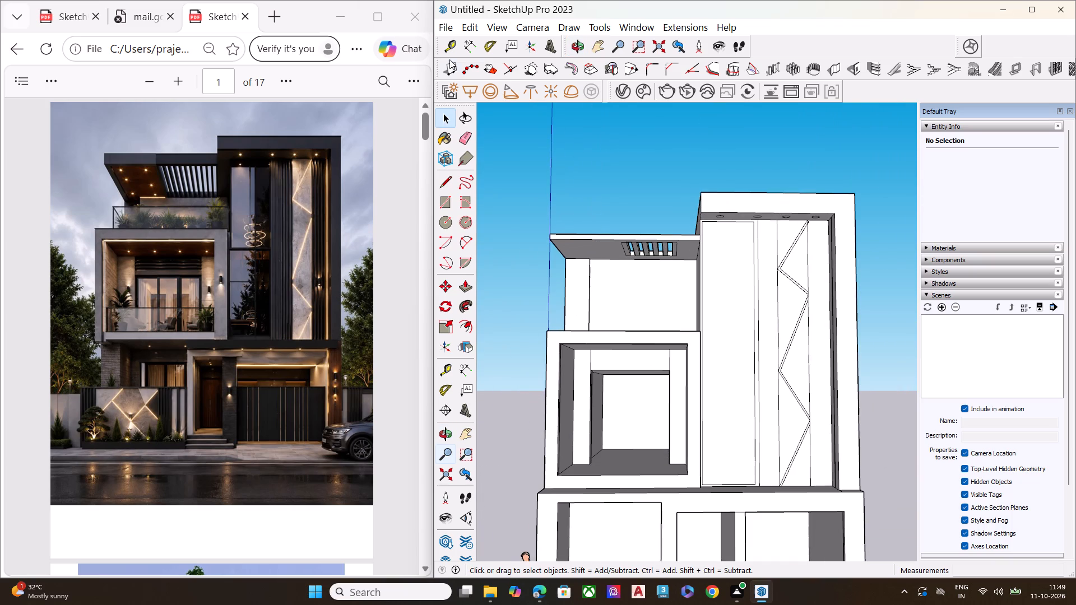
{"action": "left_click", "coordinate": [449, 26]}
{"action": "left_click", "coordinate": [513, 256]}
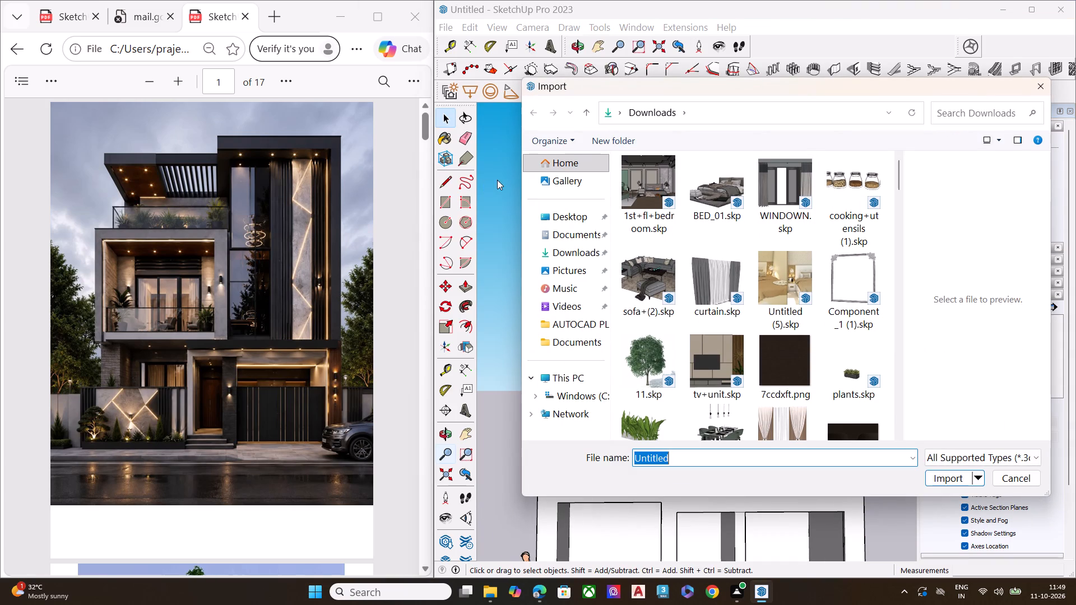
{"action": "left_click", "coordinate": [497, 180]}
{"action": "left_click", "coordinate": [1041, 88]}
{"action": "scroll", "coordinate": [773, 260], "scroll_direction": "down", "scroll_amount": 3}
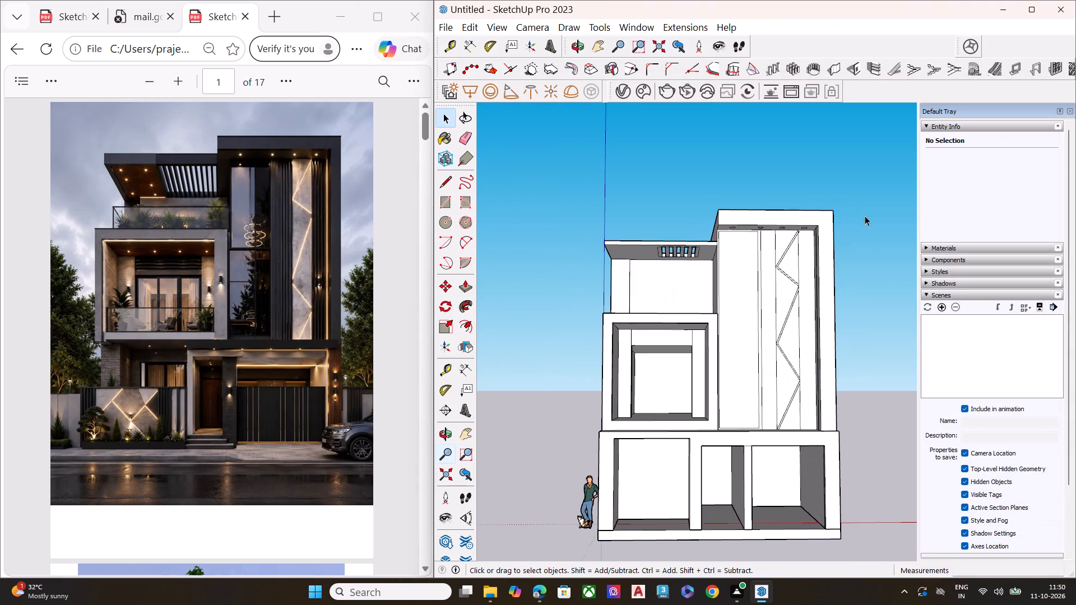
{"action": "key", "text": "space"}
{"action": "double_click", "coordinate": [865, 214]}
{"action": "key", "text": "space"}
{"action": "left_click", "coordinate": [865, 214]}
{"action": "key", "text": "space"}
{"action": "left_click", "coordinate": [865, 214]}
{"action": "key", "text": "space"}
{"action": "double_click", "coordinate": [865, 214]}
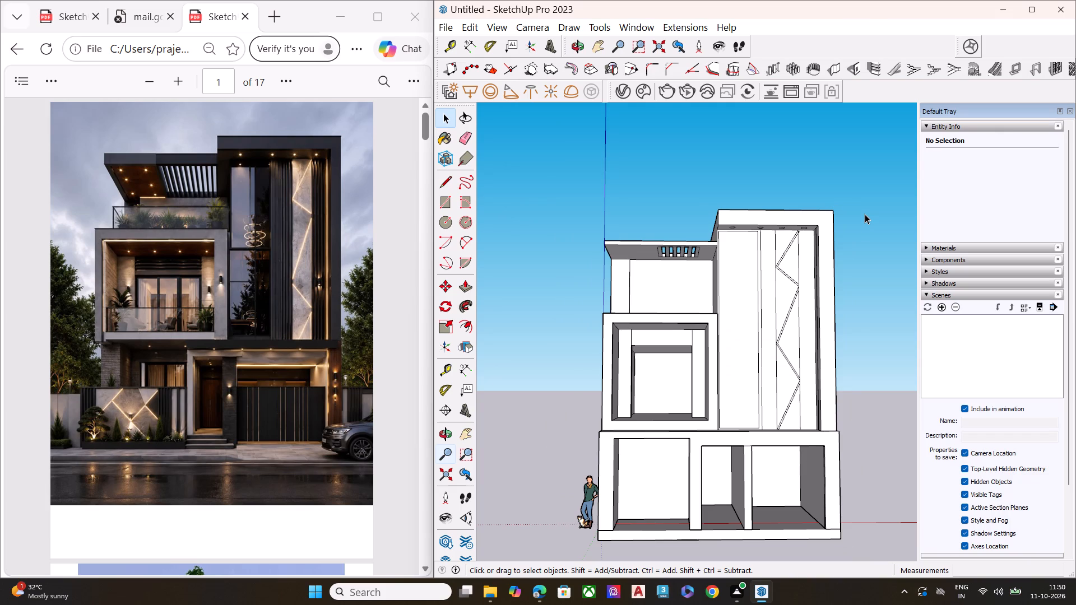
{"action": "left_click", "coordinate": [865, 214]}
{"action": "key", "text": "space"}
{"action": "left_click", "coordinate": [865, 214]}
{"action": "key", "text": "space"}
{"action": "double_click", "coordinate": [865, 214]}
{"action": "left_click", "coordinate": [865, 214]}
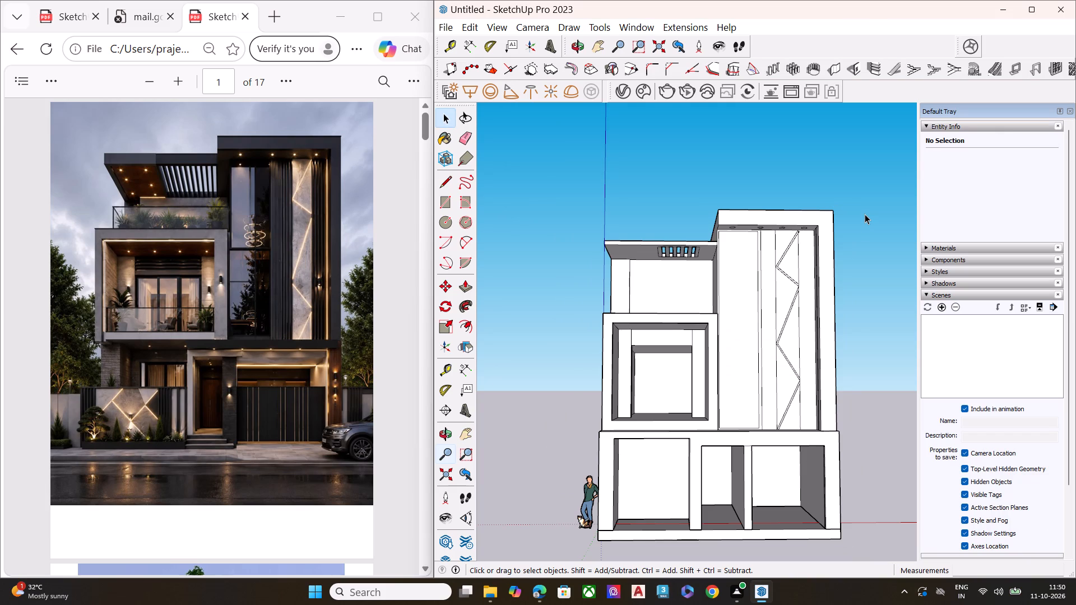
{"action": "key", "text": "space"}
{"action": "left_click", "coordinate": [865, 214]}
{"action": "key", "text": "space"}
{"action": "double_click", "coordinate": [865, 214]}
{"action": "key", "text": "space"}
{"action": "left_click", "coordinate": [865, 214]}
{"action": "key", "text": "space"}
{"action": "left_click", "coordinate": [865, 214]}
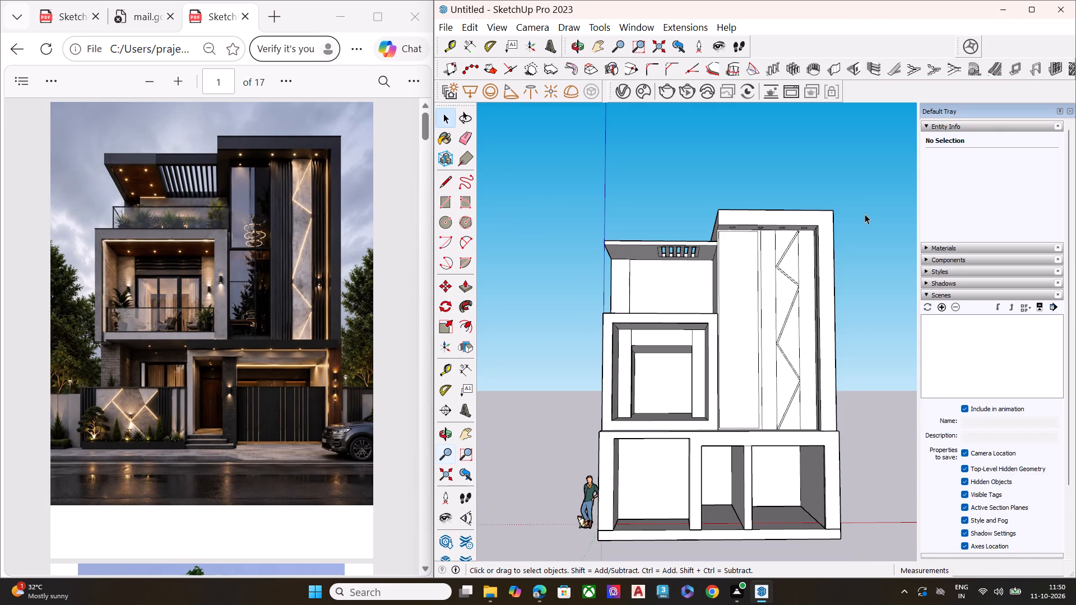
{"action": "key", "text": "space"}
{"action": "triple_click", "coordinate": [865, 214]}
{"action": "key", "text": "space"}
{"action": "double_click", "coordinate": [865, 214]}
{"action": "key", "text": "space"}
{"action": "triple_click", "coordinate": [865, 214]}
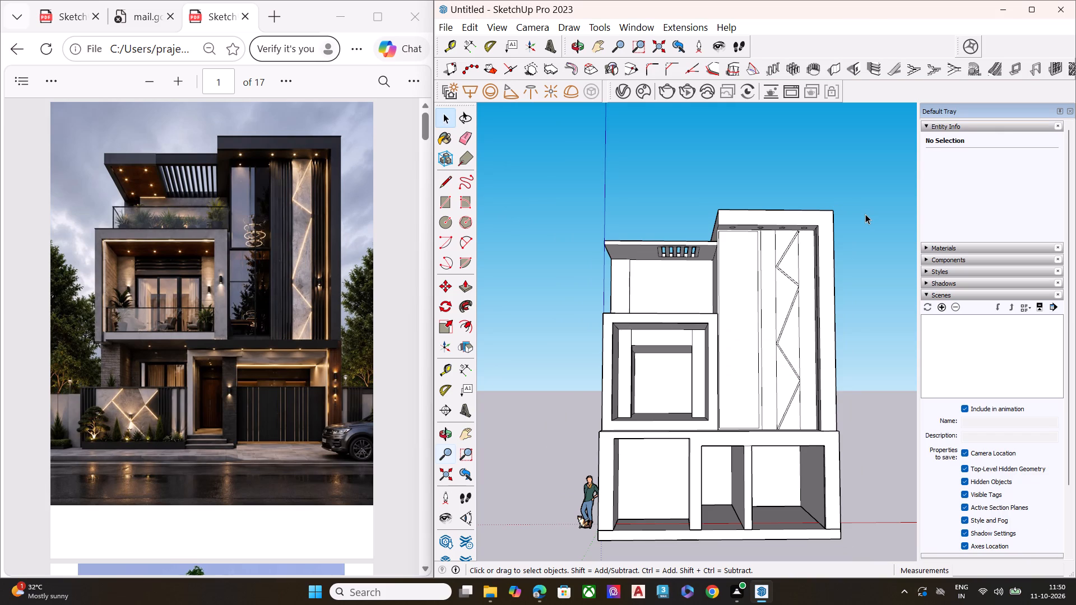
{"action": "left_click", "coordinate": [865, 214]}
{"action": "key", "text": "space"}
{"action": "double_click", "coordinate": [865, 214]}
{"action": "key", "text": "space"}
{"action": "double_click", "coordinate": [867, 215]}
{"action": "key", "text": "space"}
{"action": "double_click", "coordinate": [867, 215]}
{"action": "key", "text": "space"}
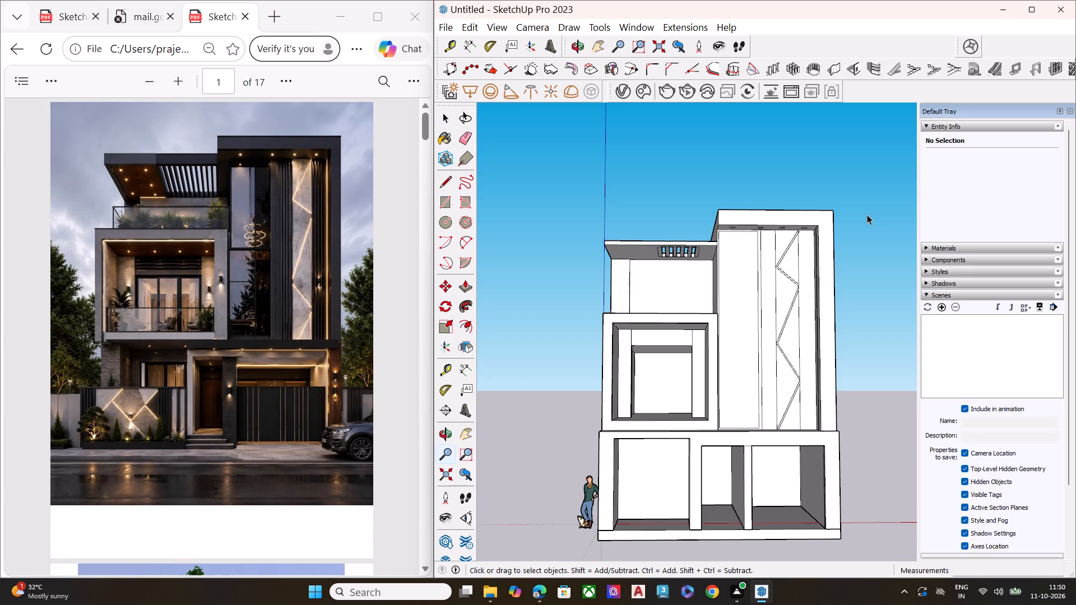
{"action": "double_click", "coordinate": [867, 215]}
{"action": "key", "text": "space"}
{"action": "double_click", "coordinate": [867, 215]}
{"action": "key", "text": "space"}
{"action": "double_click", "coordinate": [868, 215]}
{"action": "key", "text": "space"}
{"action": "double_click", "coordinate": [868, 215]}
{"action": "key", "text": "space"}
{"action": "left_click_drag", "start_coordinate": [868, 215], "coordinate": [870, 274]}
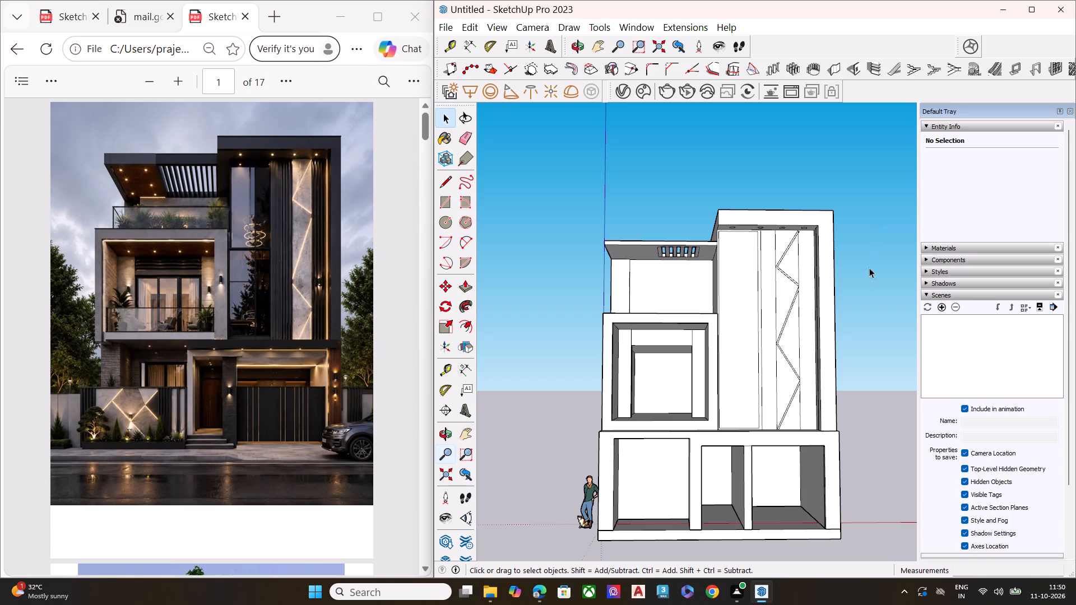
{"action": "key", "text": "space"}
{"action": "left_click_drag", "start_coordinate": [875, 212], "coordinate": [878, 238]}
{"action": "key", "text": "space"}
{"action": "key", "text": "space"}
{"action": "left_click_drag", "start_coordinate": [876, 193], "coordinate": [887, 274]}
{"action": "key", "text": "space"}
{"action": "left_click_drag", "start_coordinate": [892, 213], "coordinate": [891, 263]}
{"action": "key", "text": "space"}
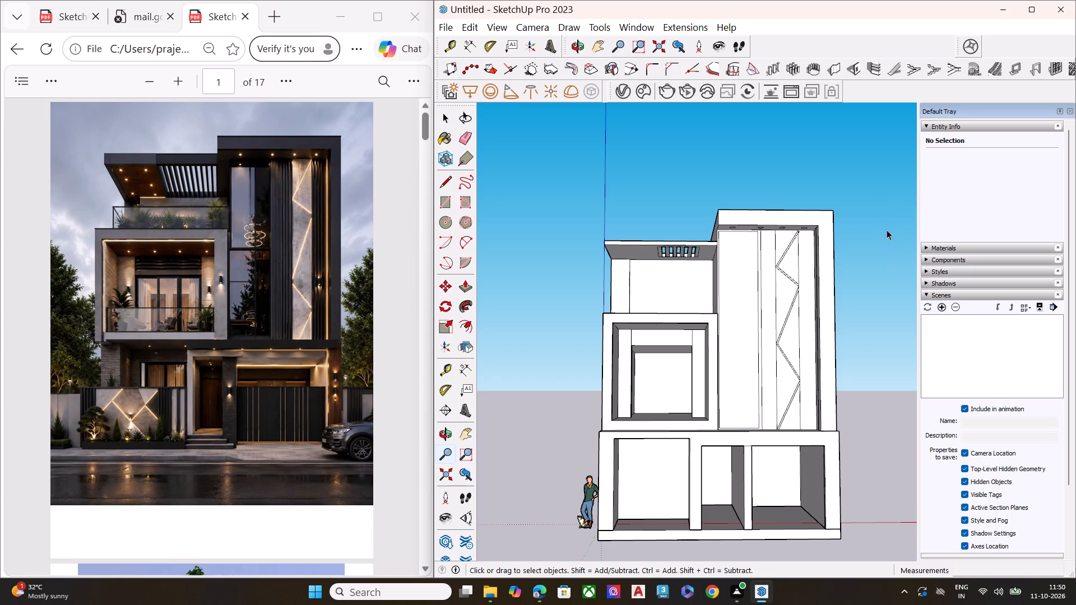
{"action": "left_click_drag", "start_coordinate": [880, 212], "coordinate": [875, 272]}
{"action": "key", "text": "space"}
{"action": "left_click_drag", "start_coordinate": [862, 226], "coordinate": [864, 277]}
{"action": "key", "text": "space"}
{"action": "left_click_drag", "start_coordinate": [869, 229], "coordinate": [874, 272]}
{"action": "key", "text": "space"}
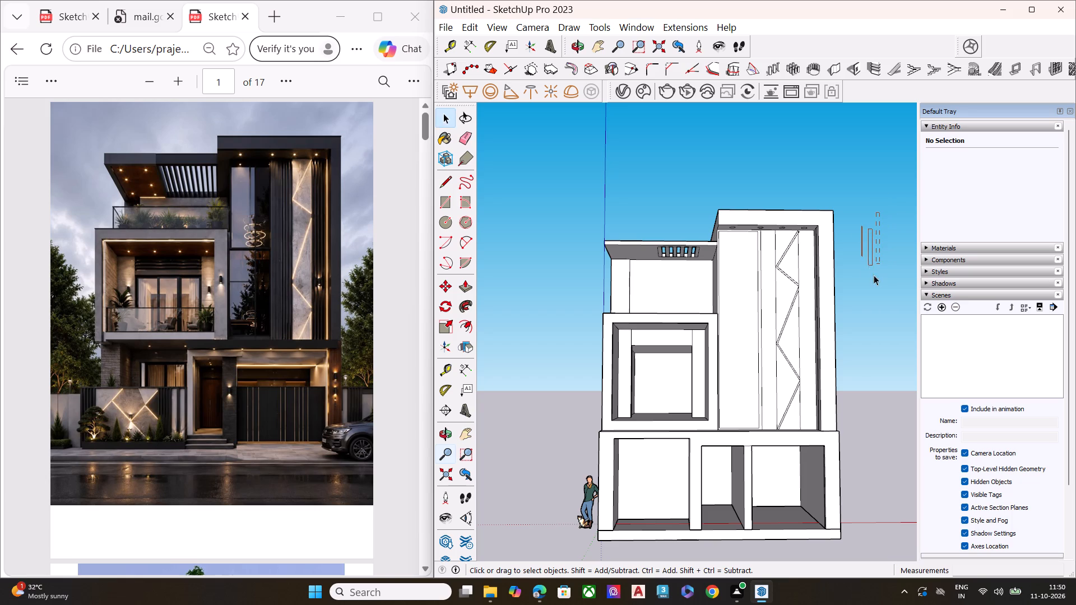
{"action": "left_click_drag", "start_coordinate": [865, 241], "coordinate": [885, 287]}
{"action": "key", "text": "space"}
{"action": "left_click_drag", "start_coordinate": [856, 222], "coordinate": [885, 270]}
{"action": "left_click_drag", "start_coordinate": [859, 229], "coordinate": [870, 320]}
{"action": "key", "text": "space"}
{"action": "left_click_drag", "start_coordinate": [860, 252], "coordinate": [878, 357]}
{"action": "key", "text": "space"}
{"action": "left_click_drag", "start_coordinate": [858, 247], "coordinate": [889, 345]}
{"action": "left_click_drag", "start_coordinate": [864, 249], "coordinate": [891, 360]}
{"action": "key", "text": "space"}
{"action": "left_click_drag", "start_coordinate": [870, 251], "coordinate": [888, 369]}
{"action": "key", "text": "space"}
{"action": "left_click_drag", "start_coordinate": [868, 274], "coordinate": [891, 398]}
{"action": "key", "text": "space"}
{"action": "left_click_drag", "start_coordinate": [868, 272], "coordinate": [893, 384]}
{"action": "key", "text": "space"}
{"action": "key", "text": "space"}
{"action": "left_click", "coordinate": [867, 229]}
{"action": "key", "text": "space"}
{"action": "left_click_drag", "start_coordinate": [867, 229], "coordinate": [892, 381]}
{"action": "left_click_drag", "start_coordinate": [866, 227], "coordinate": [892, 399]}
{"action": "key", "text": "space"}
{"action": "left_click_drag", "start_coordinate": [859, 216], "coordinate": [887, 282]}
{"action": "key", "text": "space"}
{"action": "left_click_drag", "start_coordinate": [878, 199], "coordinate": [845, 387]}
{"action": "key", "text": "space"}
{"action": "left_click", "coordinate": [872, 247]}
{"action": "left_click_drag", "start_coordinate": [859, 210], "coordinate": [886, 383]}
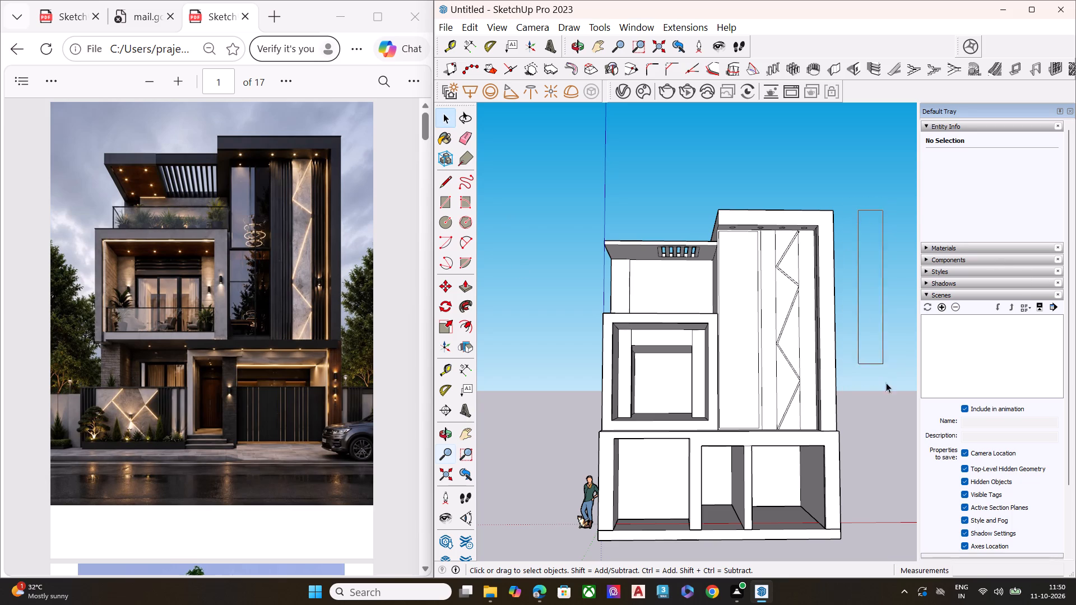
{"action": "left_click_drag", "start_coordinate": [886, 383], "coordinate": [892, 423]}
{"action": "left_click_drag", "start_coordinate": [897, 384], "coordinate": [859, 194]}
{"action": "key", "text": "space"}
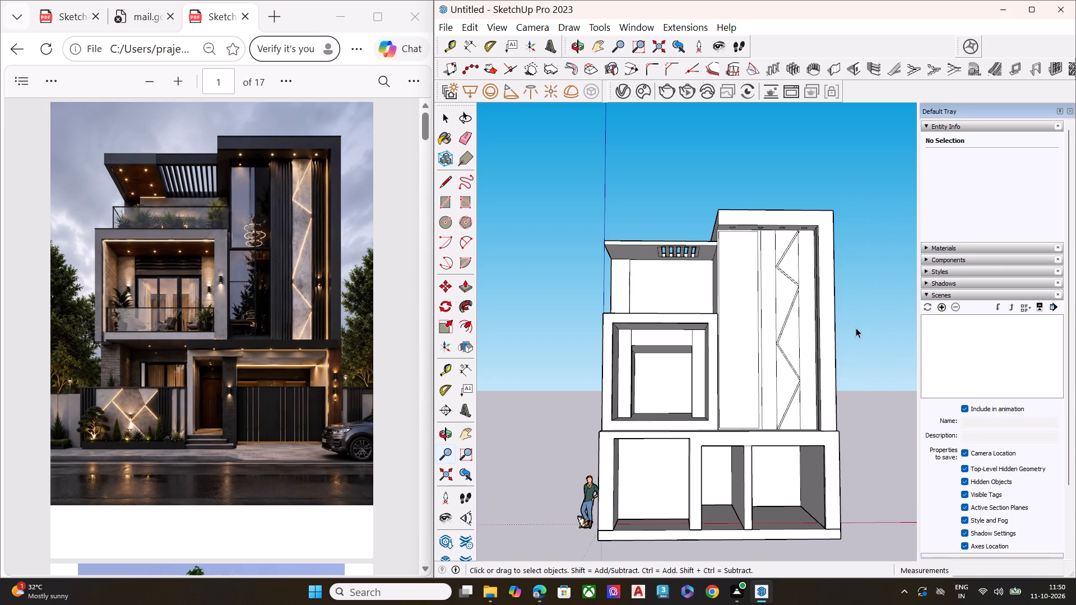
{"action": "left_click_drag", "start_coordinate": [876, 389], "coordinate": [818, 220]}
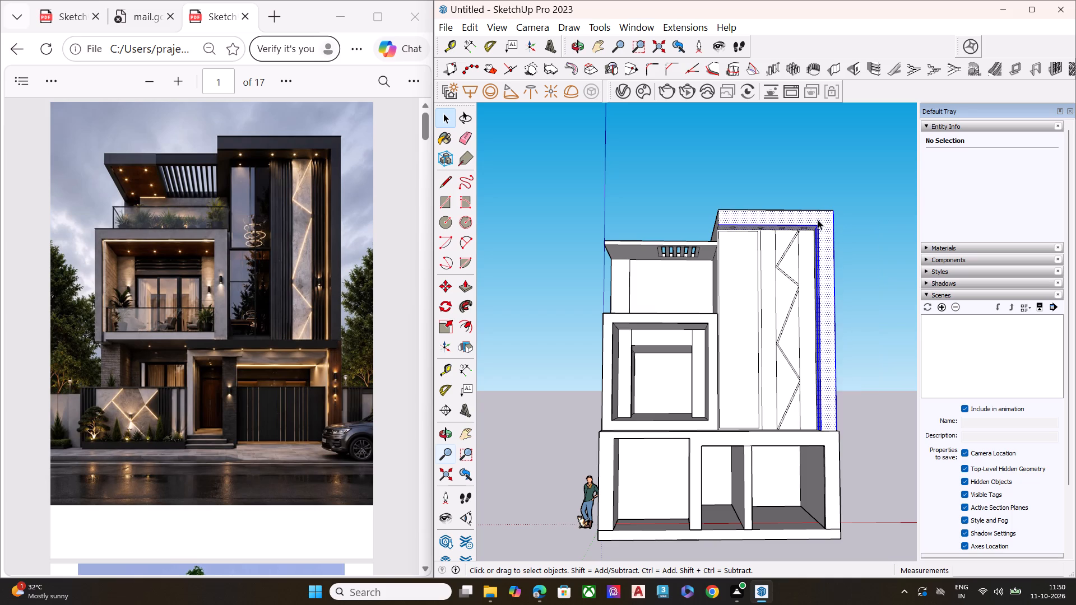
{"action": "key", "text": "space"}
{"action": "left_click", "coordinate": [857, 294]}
Inspect the house model's side wall, ground-floor openings, balcony recess and upper terrace from several angles.
{"action": "middle_click_drag", "start_coordinate": [873, 244], "coordinate": [627, 392]}
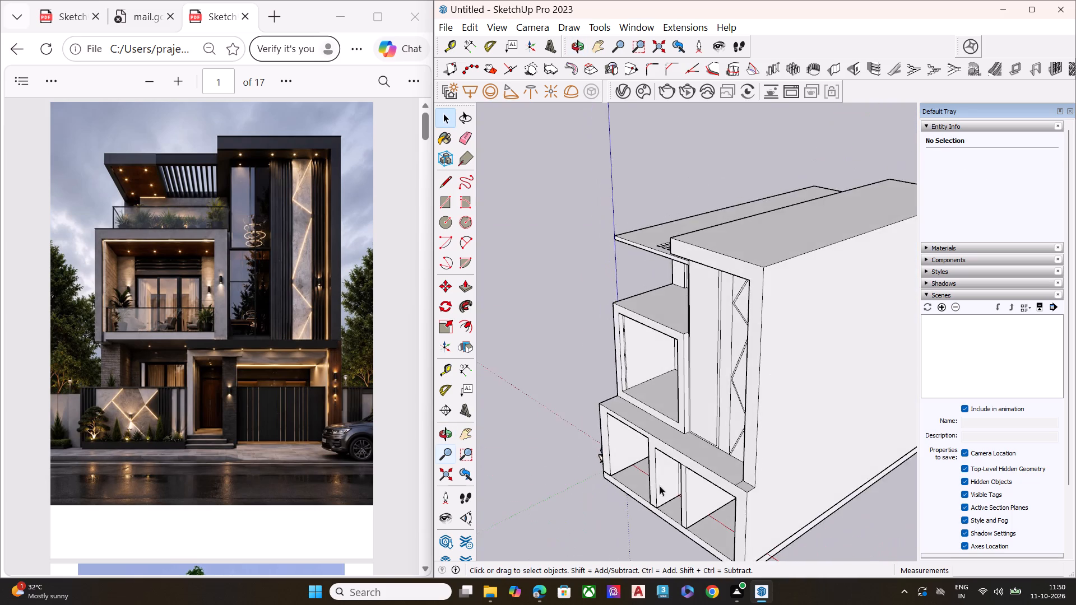
{"action": "scroll", "coordinate": [685, 504], "scroll_direction": "up", "scroll_amount": 4}
{"action": "scroll", "coordinate": [704, 510], "scroll_direction": "down", "scroll_amount": 1}
{"action": "scroll", "coordinate": [706, 510], "scroll_direction": "up", "scroll_amount": 2}
{"action": "scroll", "coordinate": [521, 331], "scroll_direction": "down", "scroll_amount": 8}
{"action": "middle_click_drag", "start_coordinate": [591, 375], "coordinate": [653, 318]}
{"action": "scroll", "coordinate": [661, 373], "scroll_direction": "up", "scroll_amount": 5}
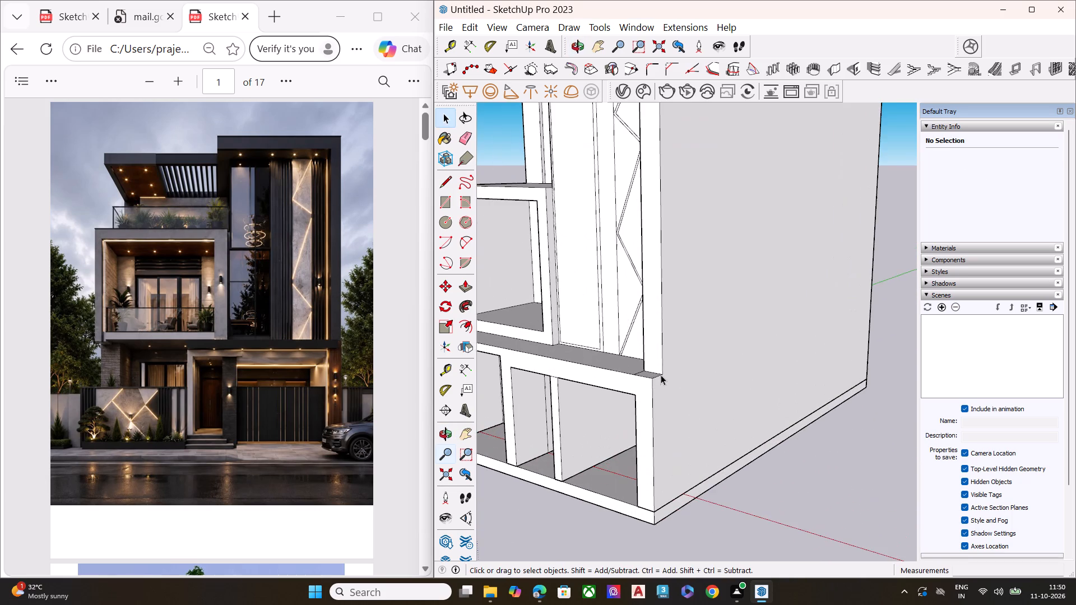
{"action": "middle_click_drag", "start_coordinate": [668, 430], "coordinate": [912, 416]}
{"action": "scroll", "coordinate": [735, 407], "scroll_direction": "down", "scroll_amount": 6}
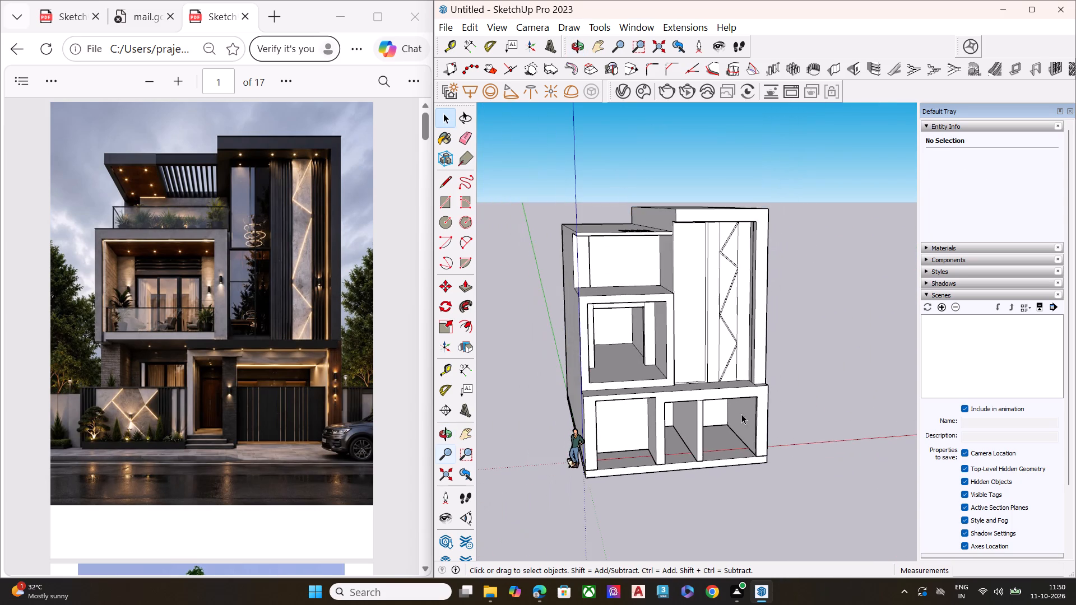
{"action": "scroll", "coordinate": [528, 360], "scroll_direction": "up", "scroll_amount": 6}
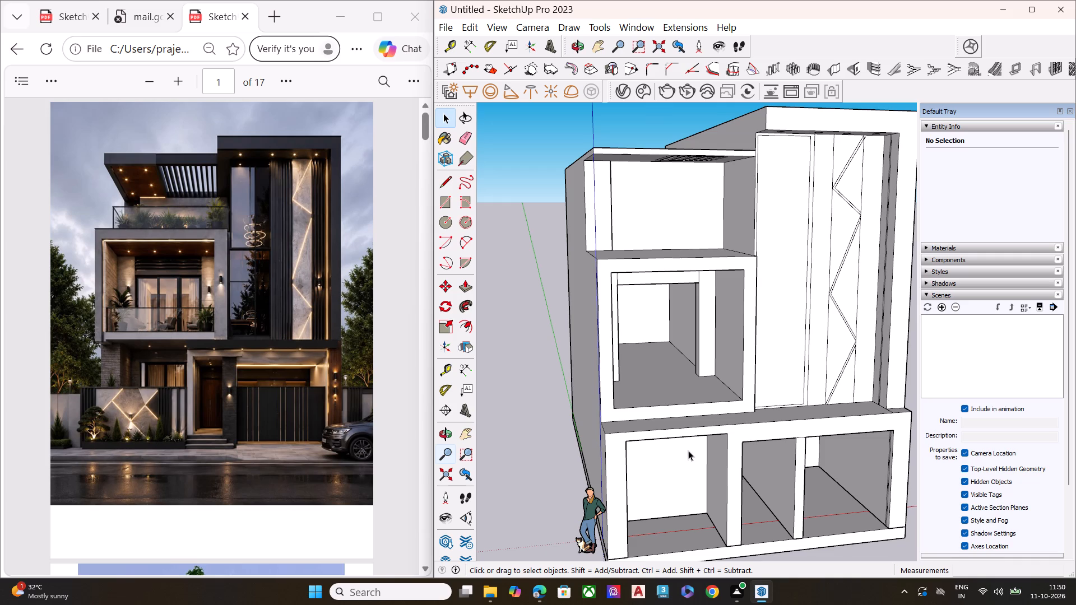
{"action": "middle_click_drag", "start_coordinate": [703, 248], "coordinate": [710, 358]}
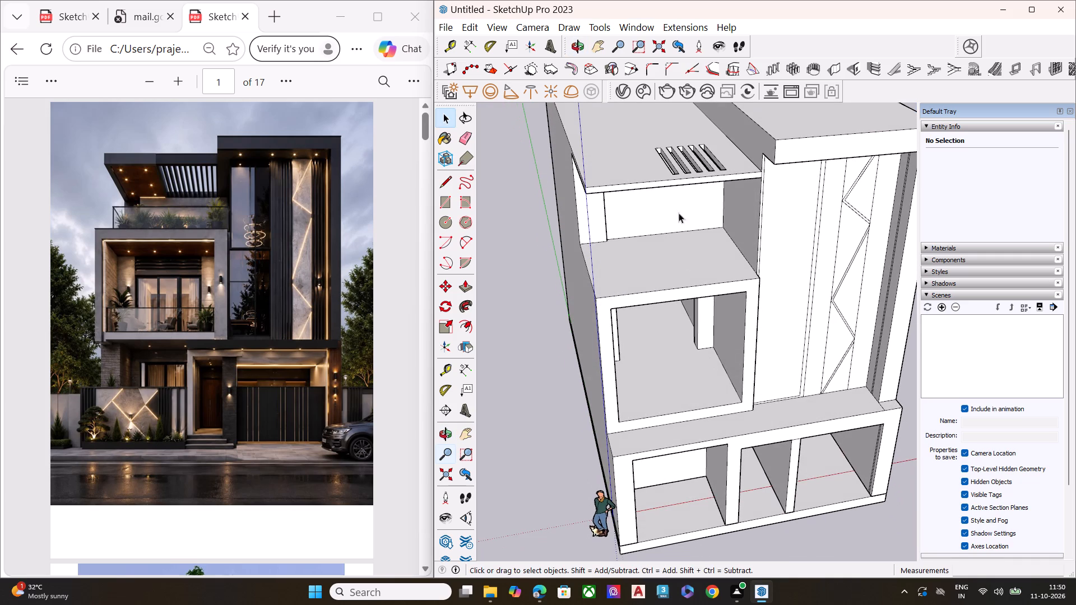
Push/Pull the top face of the slatted roof slab above the upper terrace slightly upward to thicken the slab.
{"action": "left_click", "coordinate": [623, 153]}
{"action": "key", "text": "p"}
{"action": "left_click", "coordinate": [623, 153]}
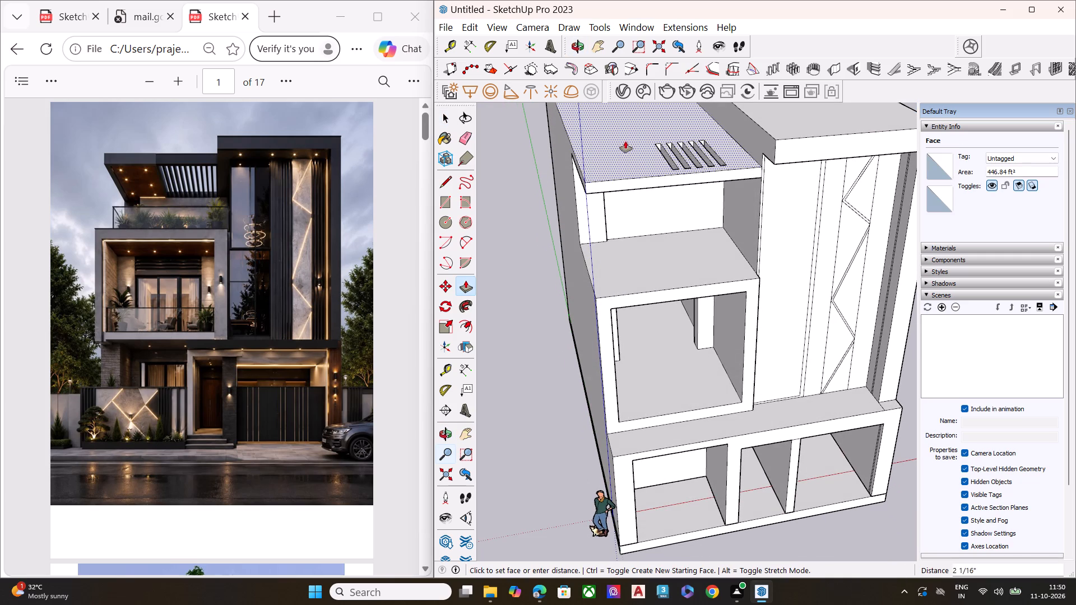
{"action": "left_click", "coordinate": [628, 147]}
{"action": "key", "text": "space"}
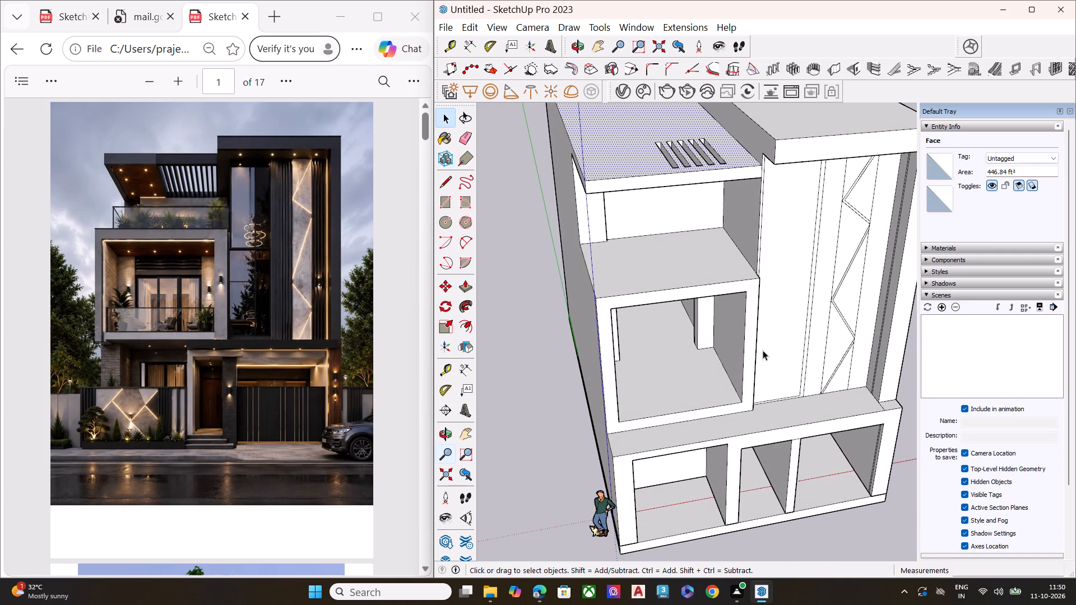
Copy the first ceiling-light circle from the tall tower's soffit onto the outer front corner of the terrace roof slab's underside.
{"action": "middle_click_drag", "start_coordinate": [763, 350], "coordinate": [722, 151]}
{"action": "left_click_drag", "start_coordinate": [731, 204], "coordinate": [722, 152]}
{"action": "scroll", "coordinate": [666, 301], "scroll_direction": "down", "scroll_amount": 2}
{"action": "scroll", "coordinate": [670, 328], "scroll_direction": "up", "scroll_amount": 1}
{"action": "scroll", "coordinate": [672, 336], "scroll_direction": "down", "scroll_amount": 3}
{"action": "middle_click_drag", "start_coordinate": [733, 376], "coordinate": [678, 236]}
{"action": "scroll", "coordinate": [733, 376], "scroll_direction": "up", "scroll_amount": 1}
{"action": "scroll", "coordinate": [707, 171], "scroll_direction": "up", "scroll_amount": 3}
{"action": "scroll", "coordinate": [716, 159], "scroll_direction": "down", "scroll_amount": 2}
{"action": "scroll", "coordinate": [716, 159], "scroll_direction": "up", "scroll_amount": 10}
{"action": "double_click", "coordinate": [734, 157]}
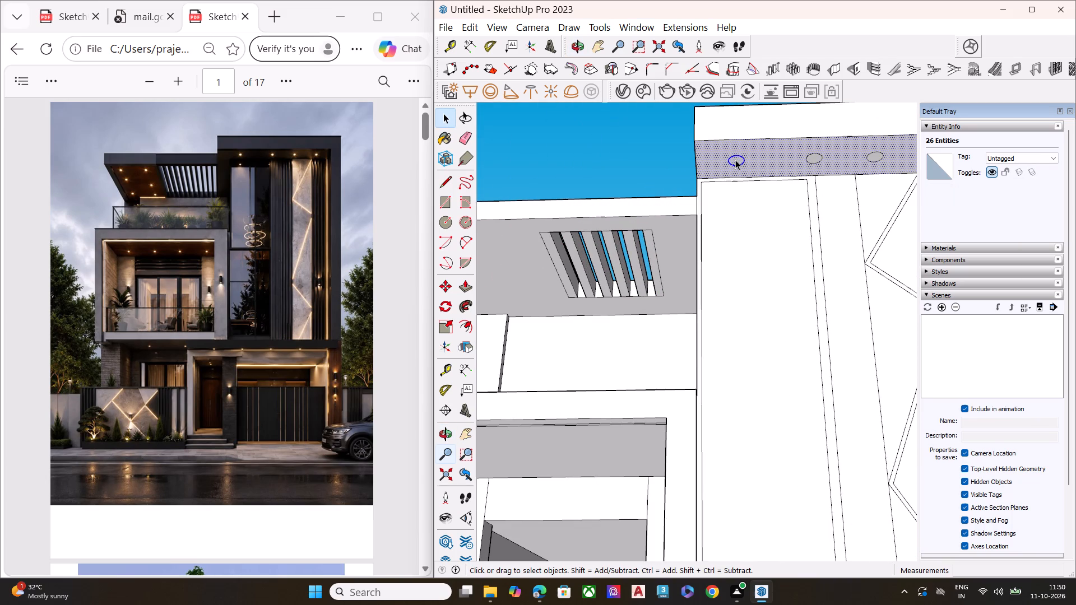
{"action": "left_click", "coordinate": [654, 156]}
{"action": "left_click", "coordinate": [738, 161]}
{"action": "left_click", "coordinate": [738, 161]}
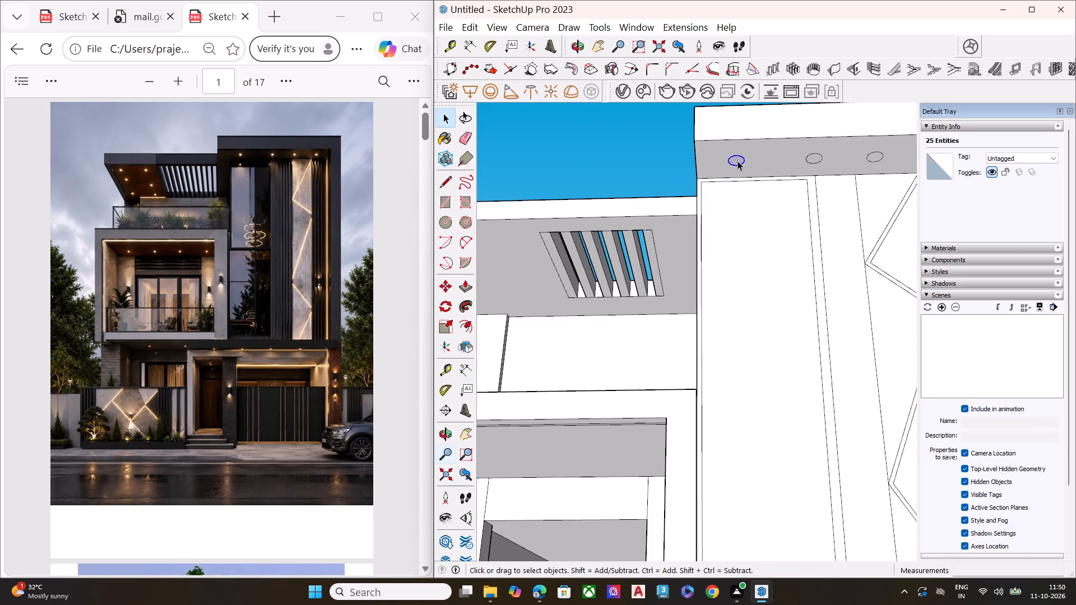
{"action": "key", "text": "m"}
{"action": "left_click", "coordinate": [735, 160]}
{"action": "key", "text": "space"}
{"action": "key", "text": "m"}
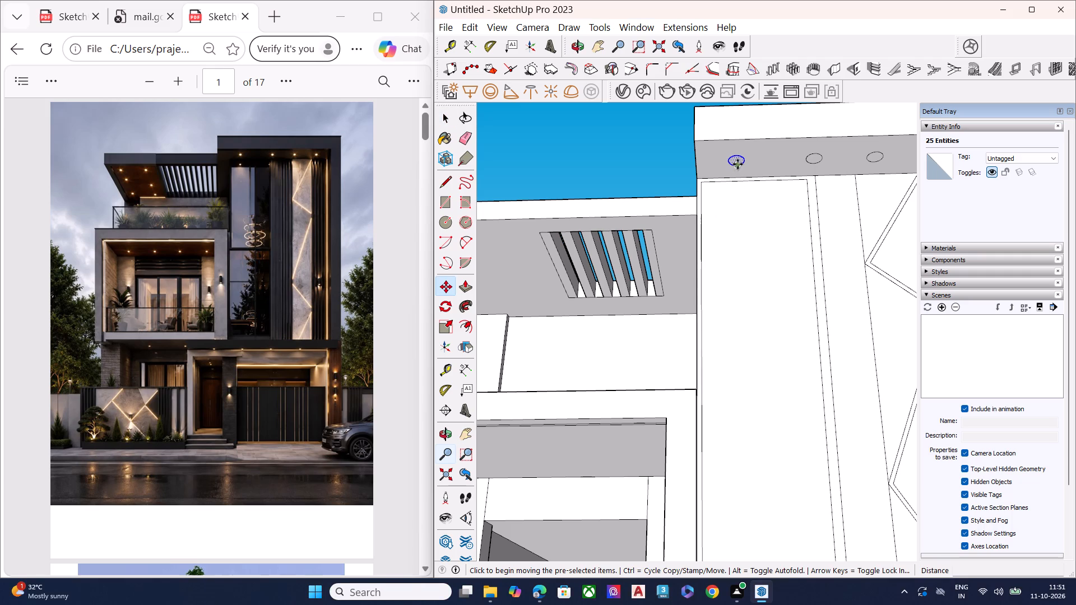
{"action": "left_click", "coordinate": [737, 160]}
{"action": "scroll", "coordinate": [704, 246], "scroll_direction": "down", "scroll_amount": 5}
{"action": "scroll", "coordinate": [725, 243], "scroll_direction": "up", "scroll_amount": 1}
{"action": "scroll", "coordinate": [727, 243], "scroll_direction": "down", "scroll_amount": 1}
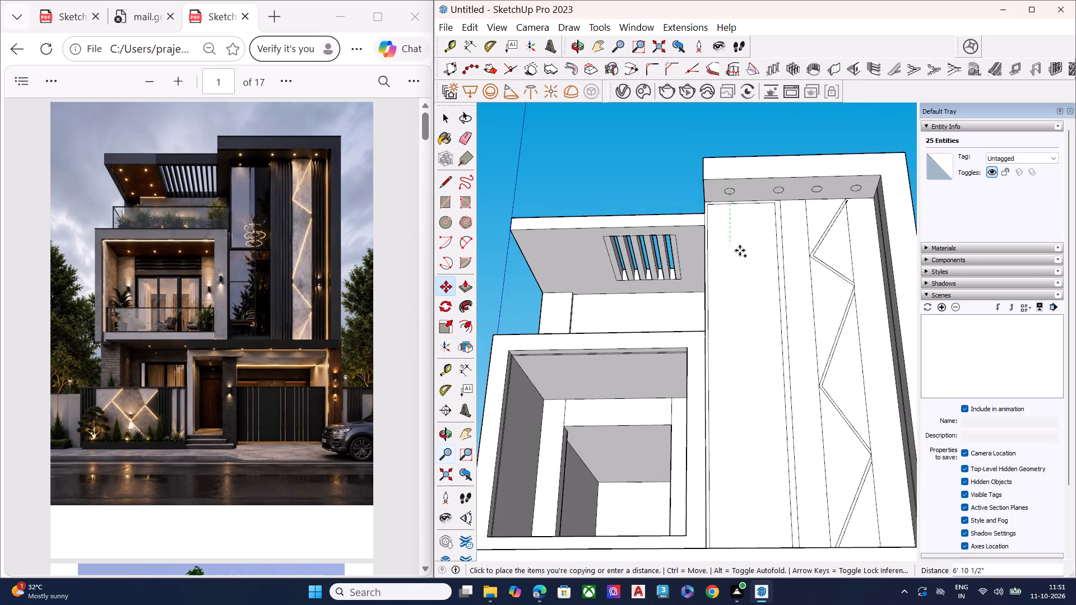
{"action": "scroll", "coordinate": [740, 250], "scroll_direction": "down", "scroll_amount": 1}
{"action": "middle_click_drag", "start_coordinate": [529, 277], "coordinate": [564, 226]}
{"action": "scroll", "coordinate": [563, 226], "scroll_direction": "up", "scroll_amount": 7}
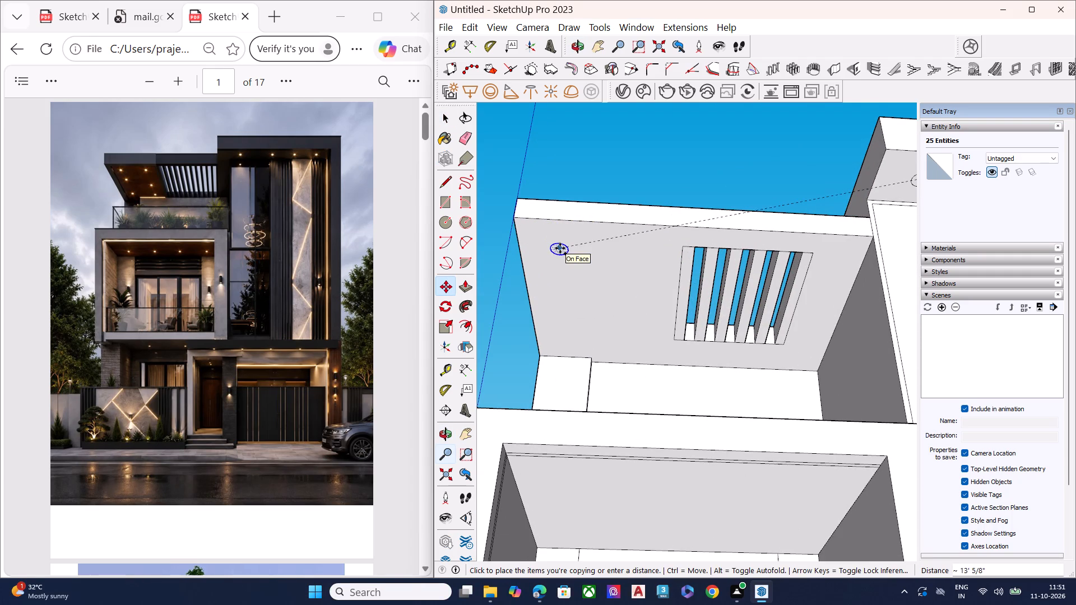
{"action": "left_click", "coordinate": [560, 248]}
Copy the new circle about 1' 8" sideways toward the slats on the terrace roof slab's underside.
{"action": "left_click", "coordinate": [560, 249]}
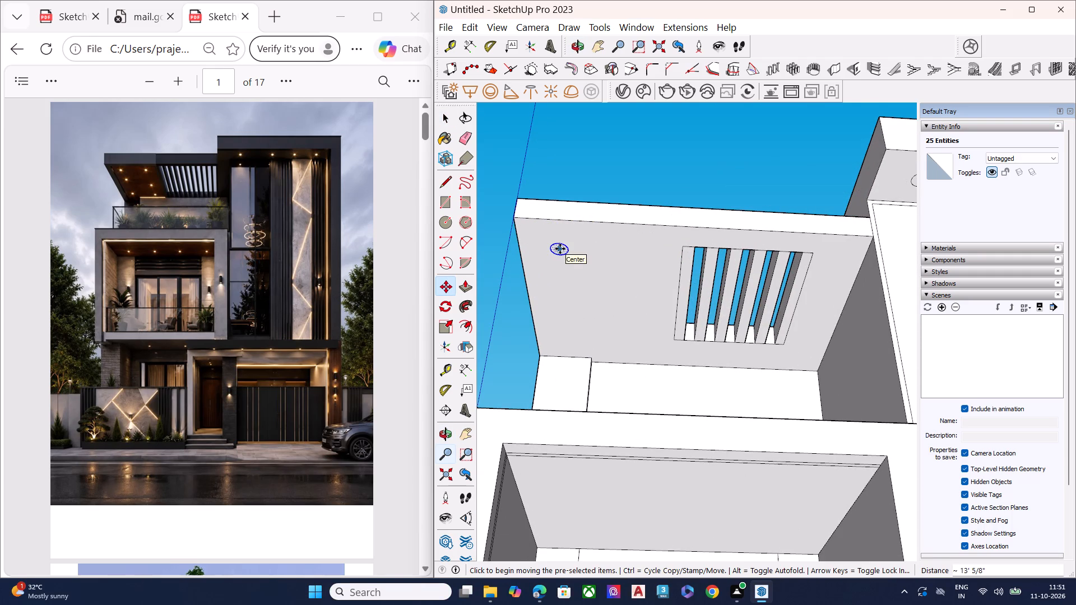
{"action": "left_click", "coordinate": [607, 253]}
{"action": "key", "text": "space"}
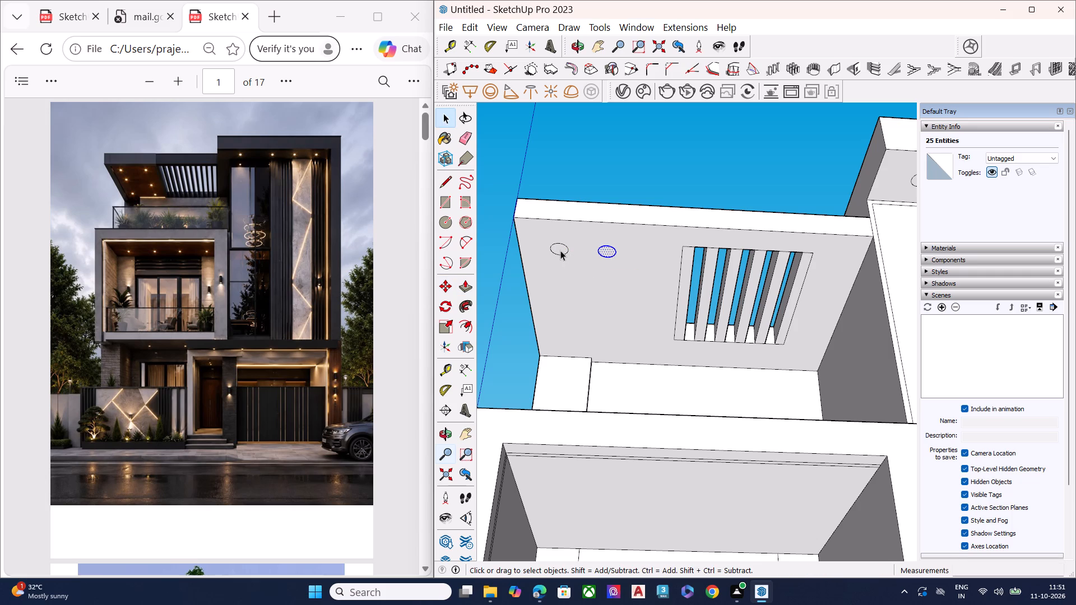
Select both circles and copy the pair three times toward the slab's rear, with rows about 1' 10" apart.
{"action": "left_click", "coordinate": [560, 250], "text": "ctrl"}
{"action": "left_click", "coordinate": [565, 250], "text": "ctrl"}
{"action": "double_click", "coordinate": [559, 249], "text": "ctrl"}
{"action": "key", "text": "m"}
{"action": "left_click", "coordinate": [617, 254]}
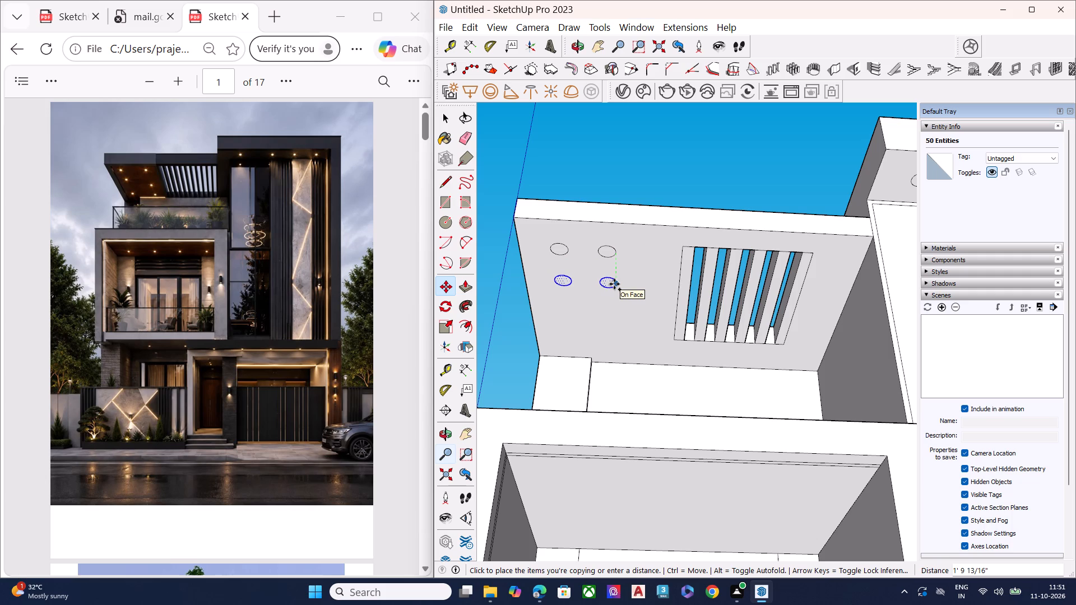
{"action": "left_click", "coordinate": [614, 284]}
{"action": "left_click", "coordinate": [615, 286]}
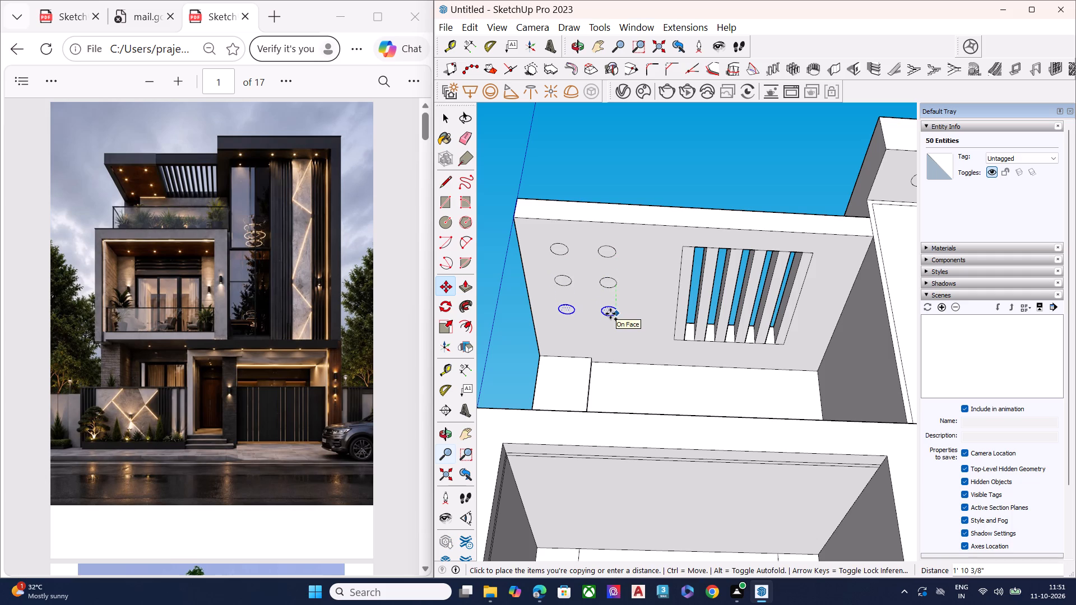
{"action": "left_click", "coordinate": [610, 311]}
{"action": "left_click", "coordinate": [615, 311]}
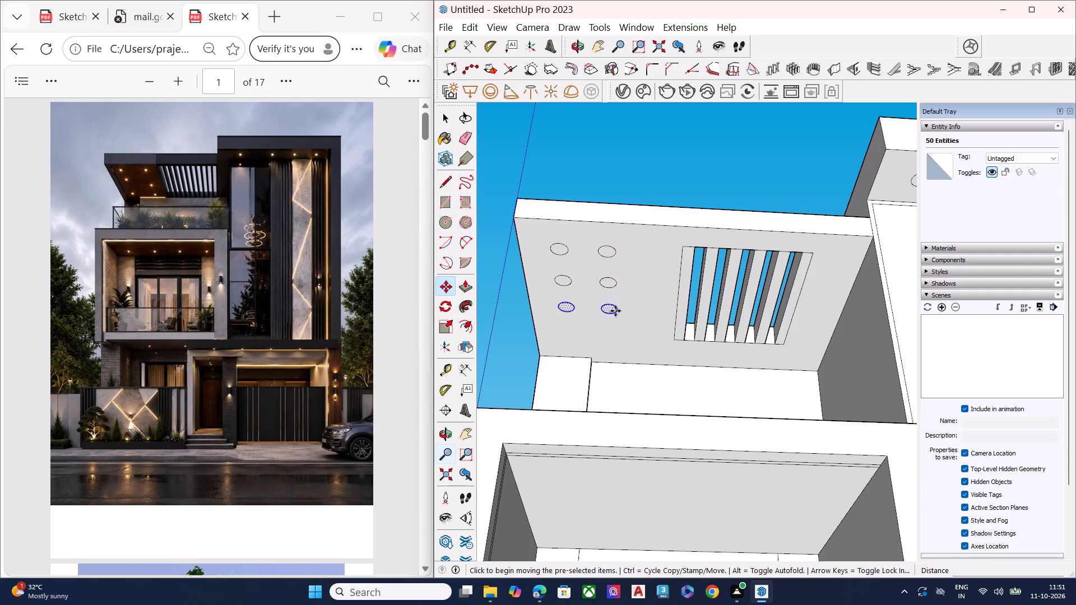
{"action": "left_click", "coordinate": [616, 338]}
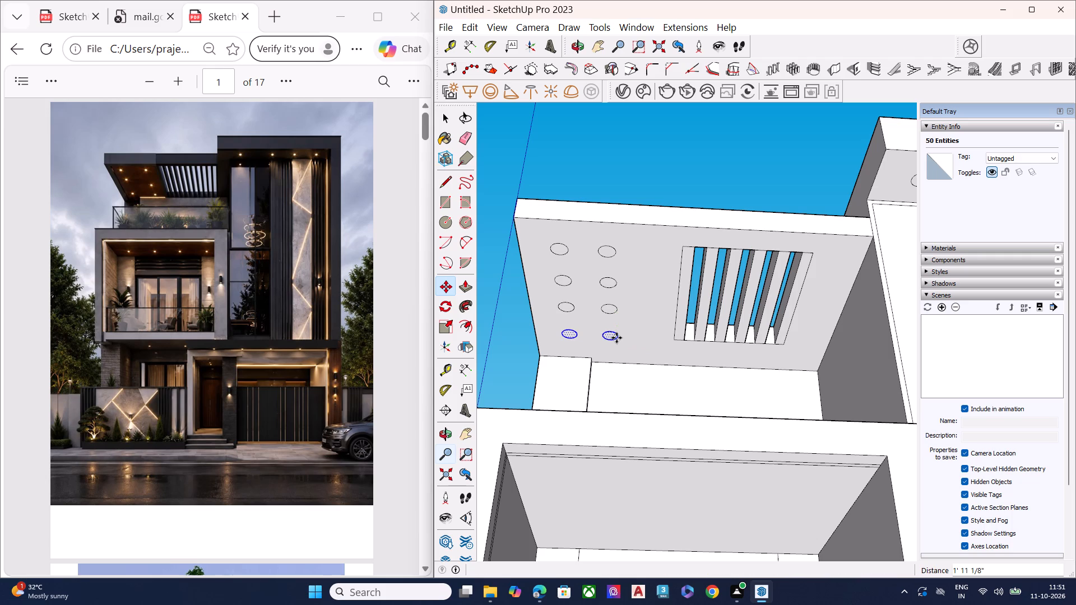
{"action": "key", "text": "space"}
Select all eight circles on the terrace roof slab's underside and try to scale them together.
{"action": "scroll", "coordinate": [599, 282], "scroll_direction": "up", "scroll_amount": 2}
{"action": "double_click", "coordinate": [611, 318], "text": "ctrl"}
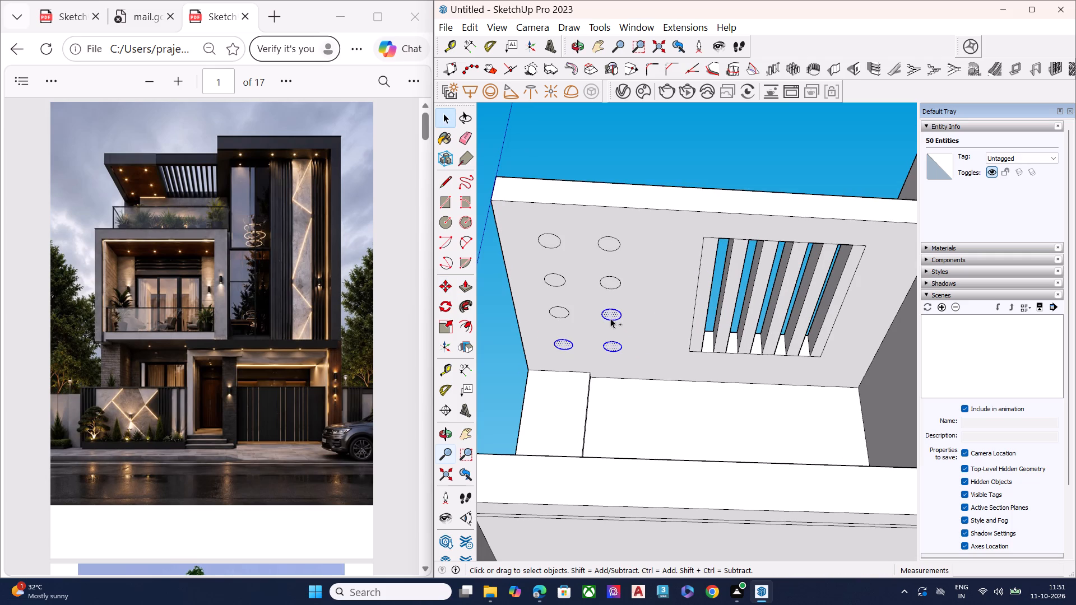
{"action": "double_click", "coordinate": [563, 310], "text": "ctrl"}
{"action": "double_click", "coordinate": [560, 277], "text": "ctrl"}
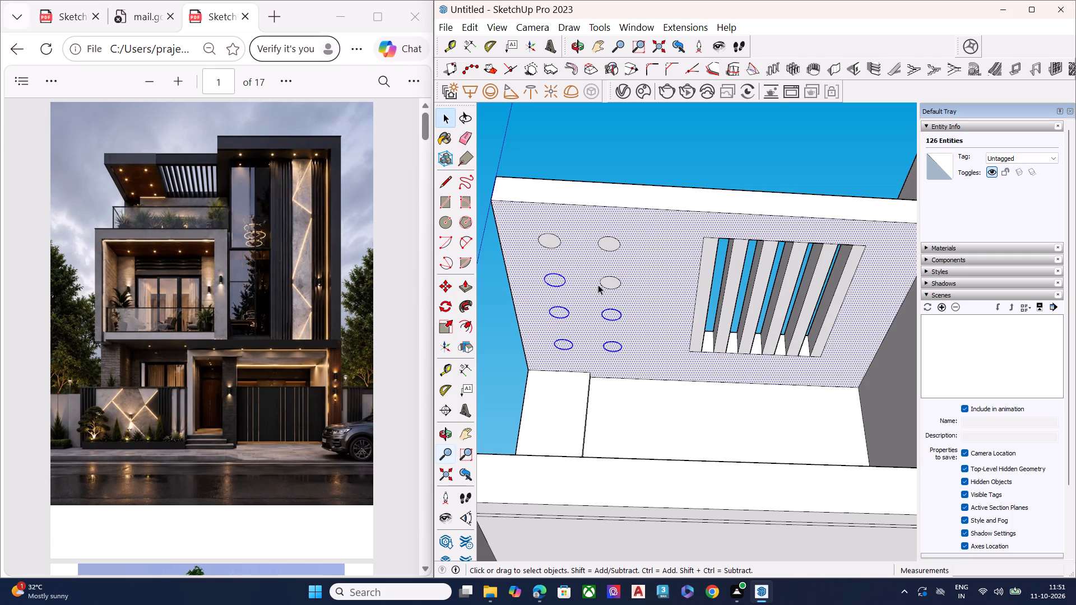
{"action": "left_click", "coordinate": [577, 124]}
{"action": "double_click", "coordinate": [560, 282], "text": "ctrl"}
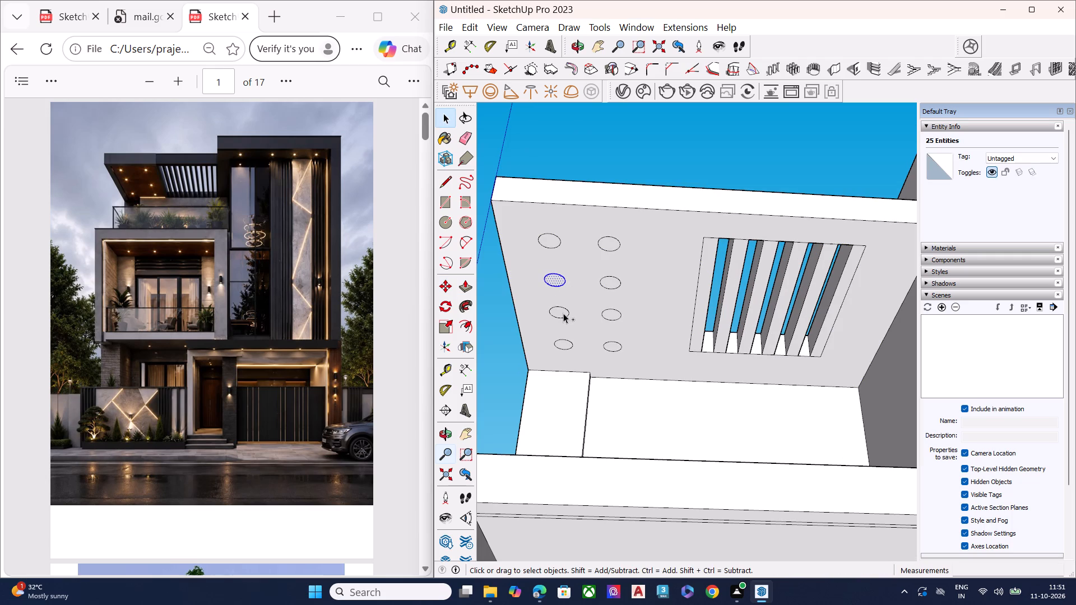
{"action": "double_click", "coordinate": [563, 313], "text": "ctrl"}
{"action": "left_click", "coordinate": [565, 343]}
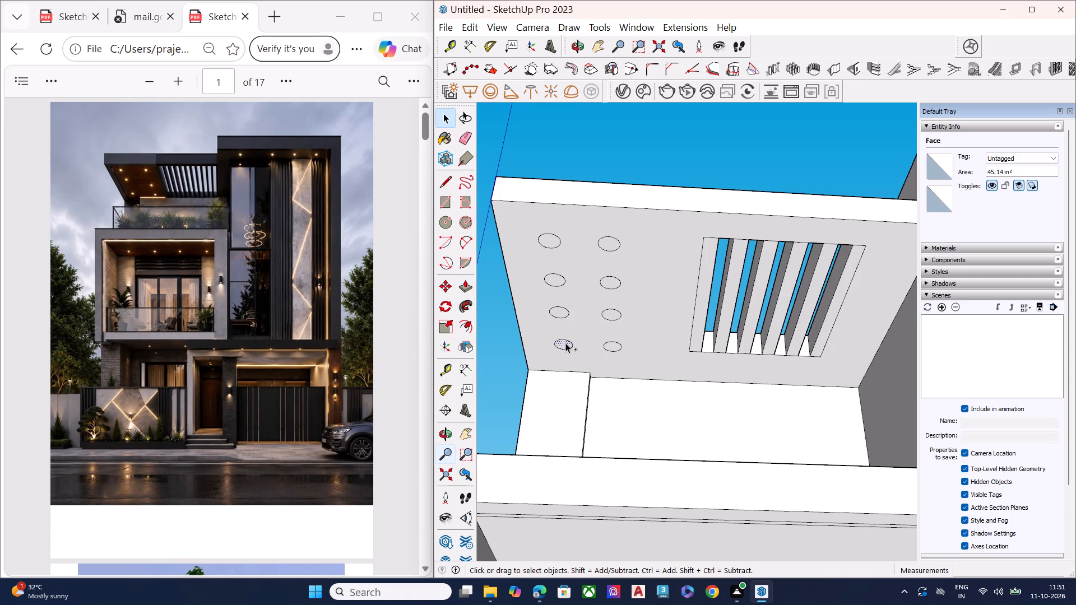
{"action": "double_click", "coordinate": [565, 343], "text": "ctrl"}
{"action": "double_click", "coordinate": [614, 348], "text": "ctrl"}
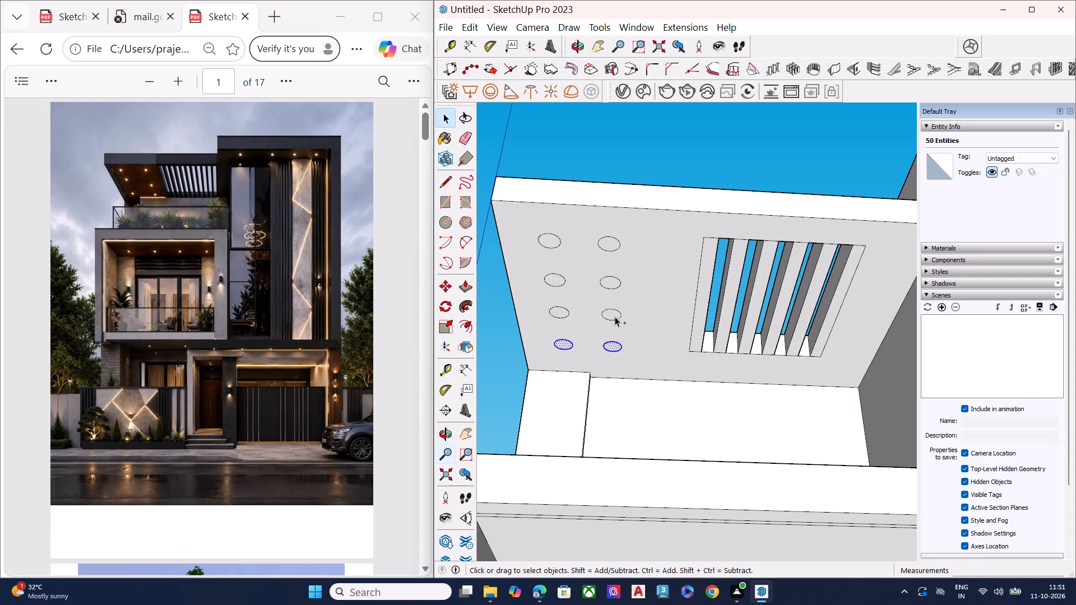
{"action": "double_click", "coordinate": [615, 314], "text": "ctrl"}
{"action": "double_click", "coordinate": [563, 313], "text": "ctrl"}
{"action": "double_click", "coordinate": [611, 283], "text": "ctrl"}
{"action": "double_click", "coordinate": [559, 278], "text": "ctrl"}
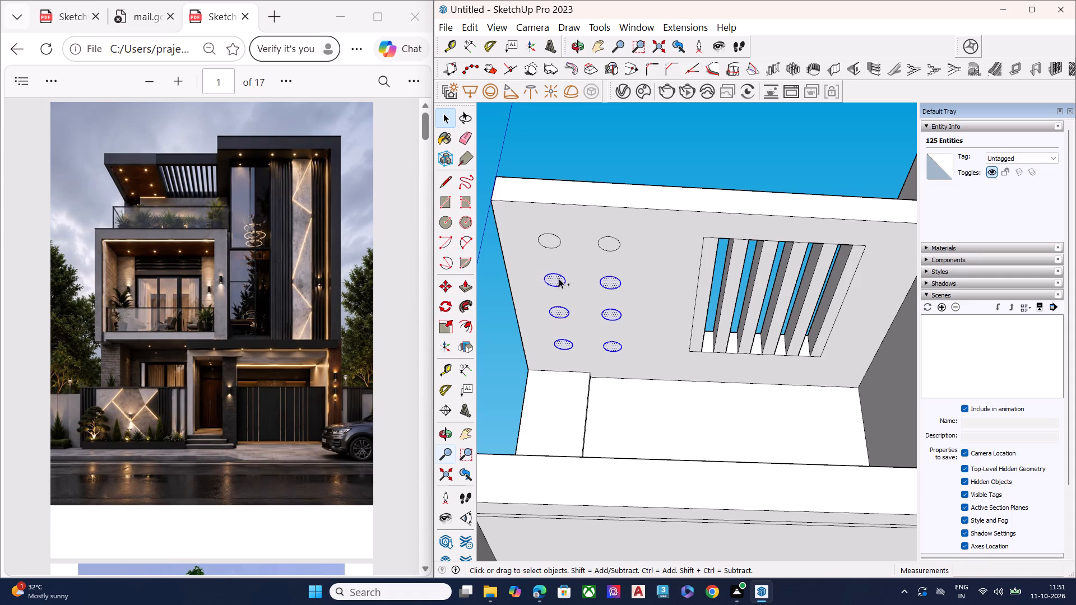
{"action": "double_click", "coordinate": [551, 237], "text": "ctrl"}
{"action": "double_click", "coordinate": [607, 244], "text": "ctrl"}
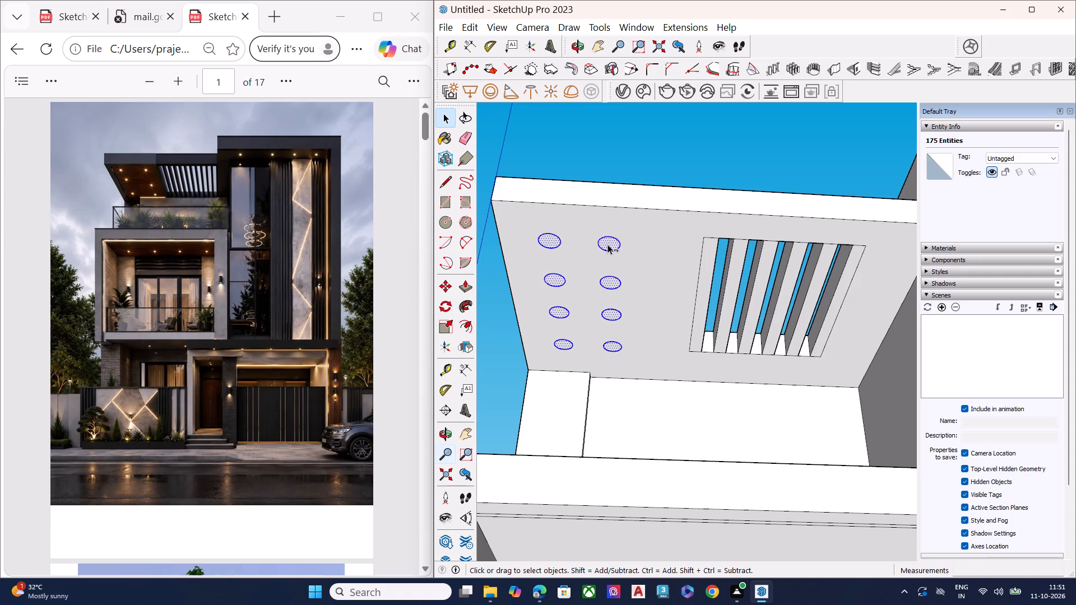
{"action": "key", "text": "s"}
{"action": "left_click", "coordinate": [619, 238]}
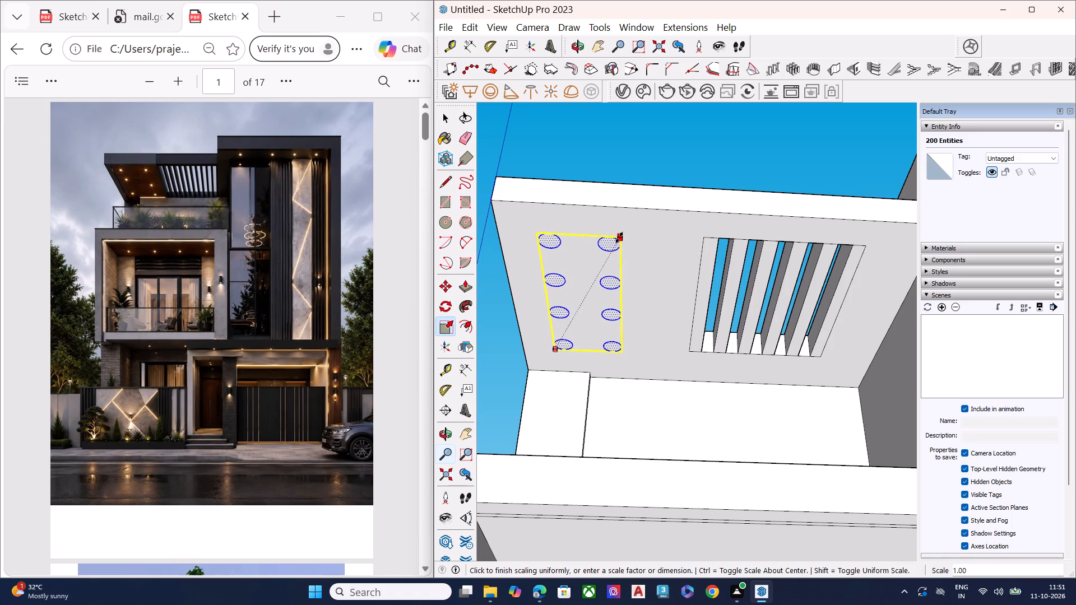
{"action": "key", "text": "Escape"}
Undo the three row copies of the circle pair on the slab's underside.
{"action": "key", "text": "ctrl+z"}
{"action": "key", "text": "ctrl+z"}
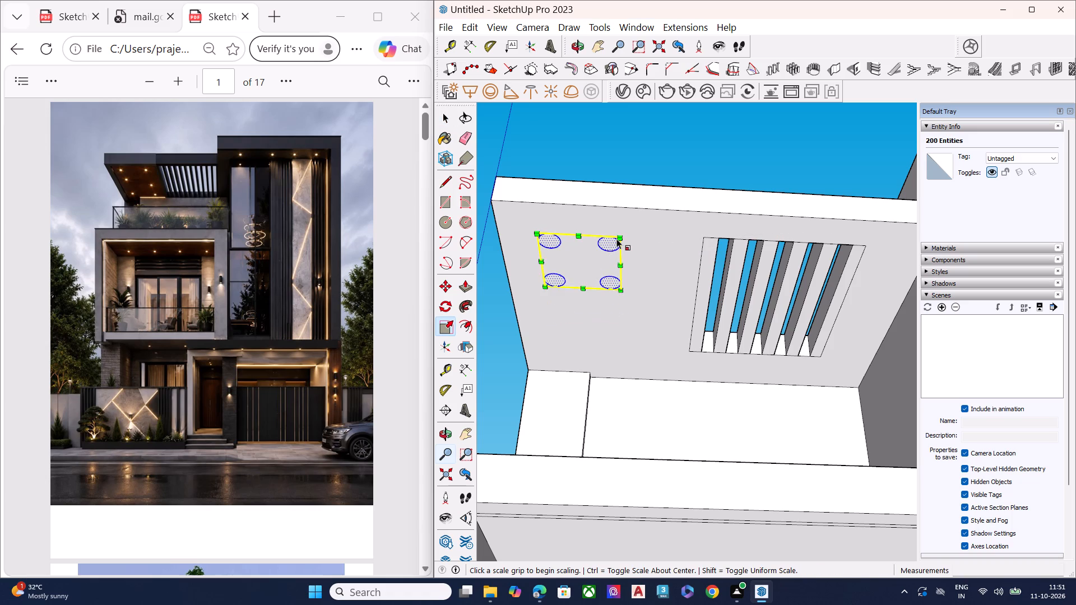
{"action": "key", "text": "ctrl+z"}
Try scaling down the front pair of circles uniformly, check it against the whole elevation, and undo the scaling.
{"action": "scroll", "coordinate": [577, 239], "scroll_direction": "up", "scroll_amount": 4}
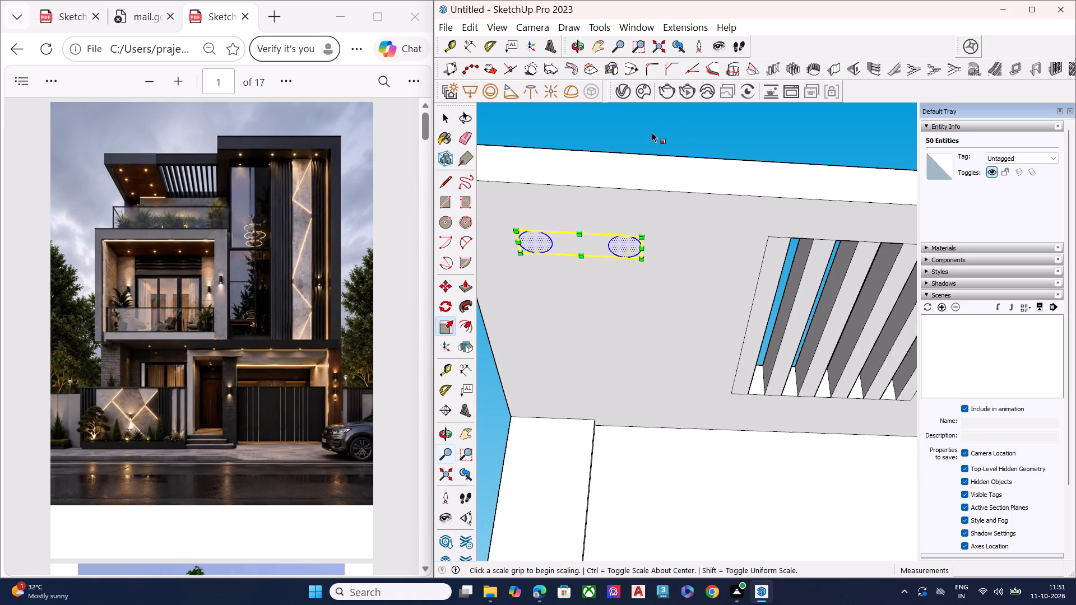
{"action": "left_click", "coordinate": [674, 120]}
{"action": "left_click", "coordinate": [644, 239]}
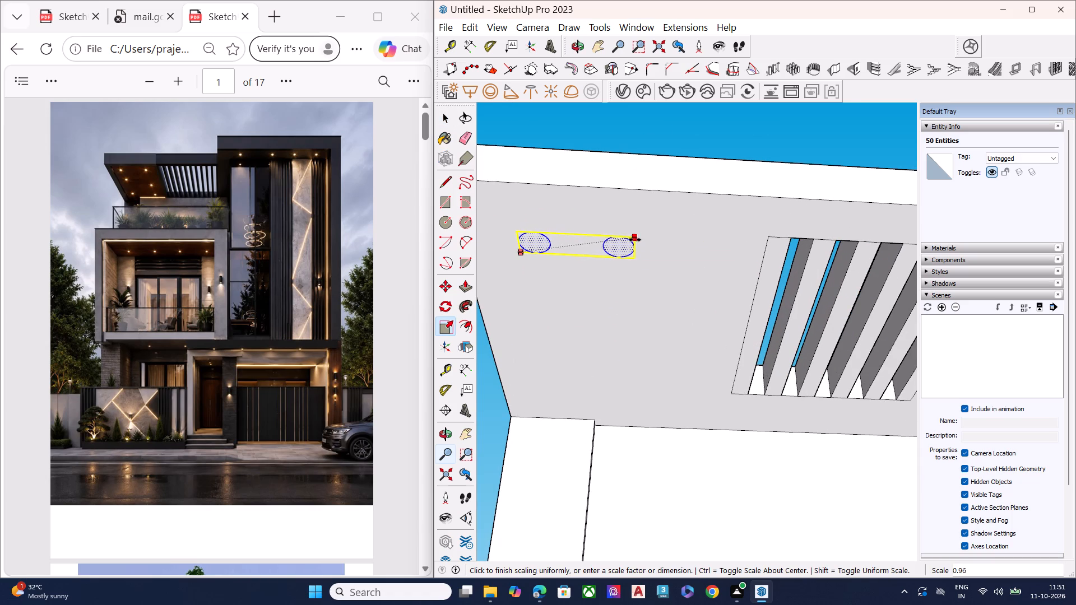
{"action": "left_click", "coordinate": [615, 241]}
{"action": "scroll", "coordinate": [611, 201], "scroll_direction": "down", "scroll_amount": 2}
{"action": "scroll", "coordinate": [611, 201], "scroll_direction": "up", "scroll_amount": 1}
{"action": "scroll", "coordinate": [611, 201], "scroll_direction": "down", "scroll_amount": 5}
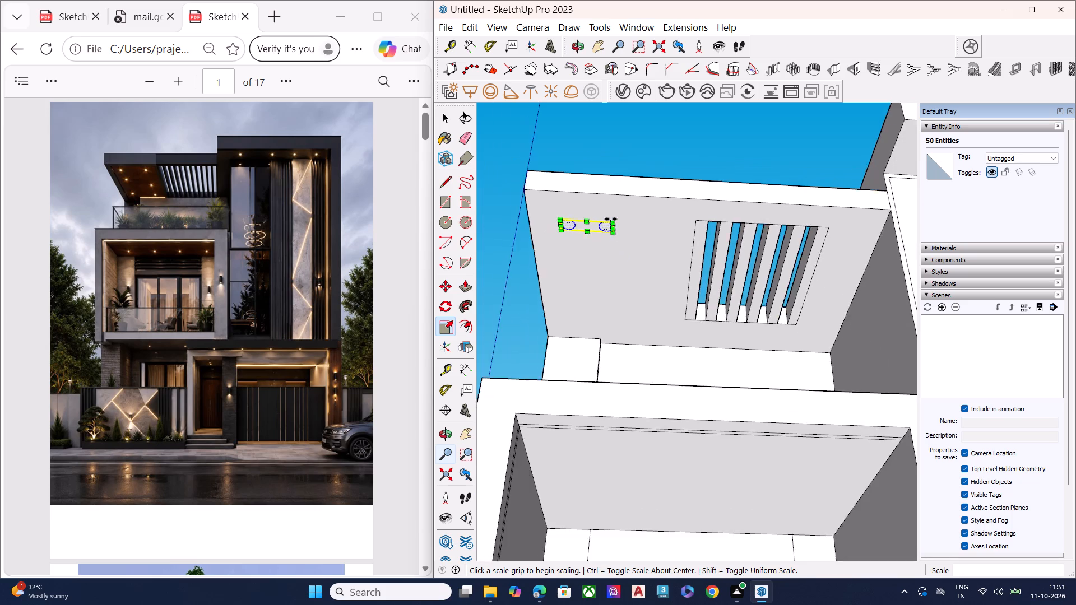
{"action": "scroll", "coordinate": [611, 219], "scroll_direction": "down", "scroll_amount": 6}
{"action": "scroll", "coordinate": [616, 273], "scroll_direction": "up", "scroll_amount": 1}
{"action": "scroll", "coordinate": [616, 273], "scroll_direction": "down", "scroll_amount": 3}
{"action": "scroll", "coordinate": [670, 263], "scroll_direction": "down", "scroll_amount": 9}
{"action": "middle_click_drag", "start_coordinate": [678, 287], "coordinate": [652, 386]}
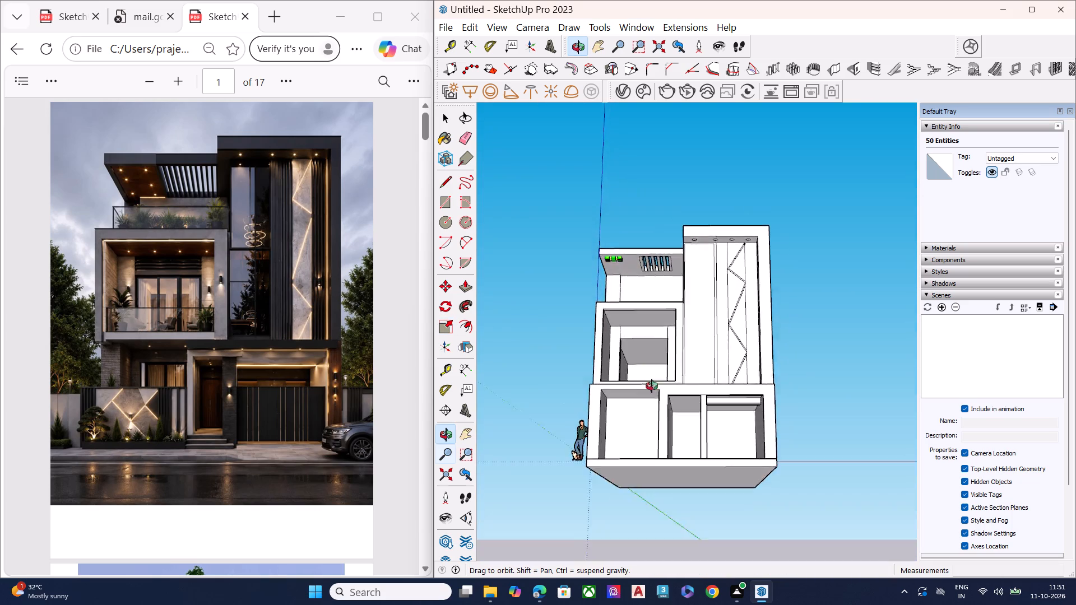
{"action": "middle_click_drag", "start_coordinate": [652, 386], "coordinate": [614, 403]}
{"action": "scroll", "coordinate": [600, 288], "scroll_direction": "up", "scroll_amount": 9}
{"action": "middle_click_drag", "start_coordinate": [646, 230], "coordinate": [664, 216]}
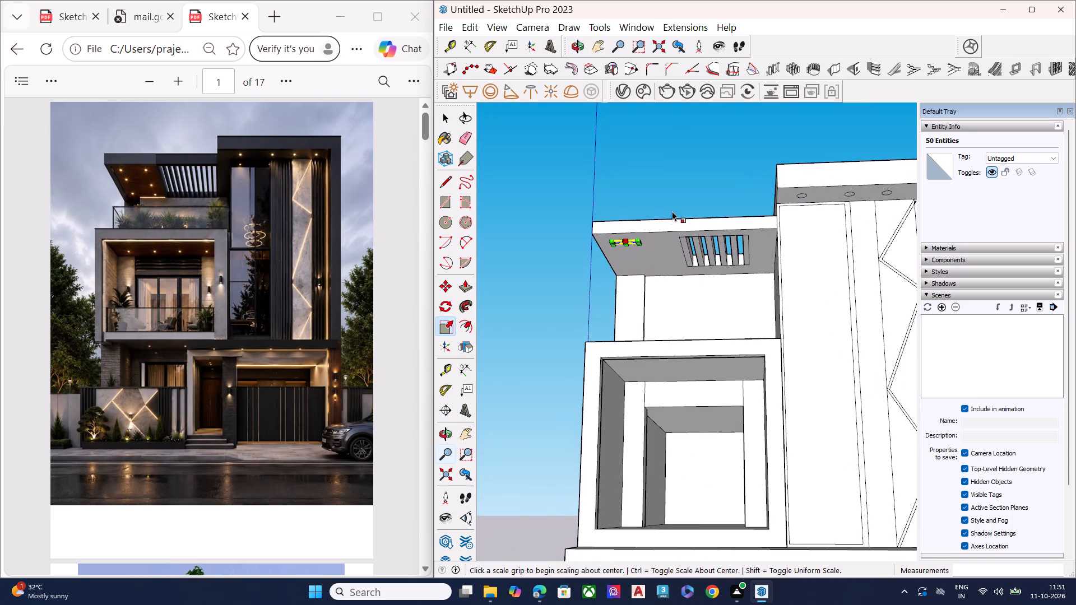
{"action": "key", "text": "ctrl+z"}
Copy the pair of circles three times toward the terrace roof slab's rear, spacing the rows about 1' 7" to 1' 9" apart.
{"action": "middle_click_drag", "start_coordinate": [655, 236], "coordinate": [673, 171]}
{"action": "scroll", "coordinate": [672, 173], "scroll_direction": "up", "scroll_amount": 10}
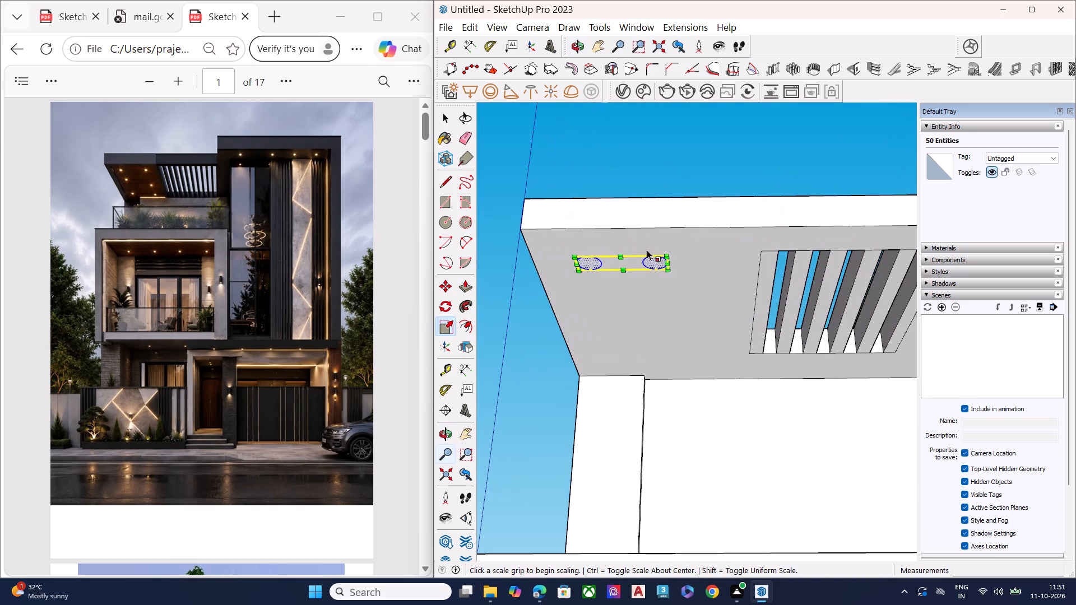
{"action": "key", "text": "space"}
{"action": "key", "text": "m"}
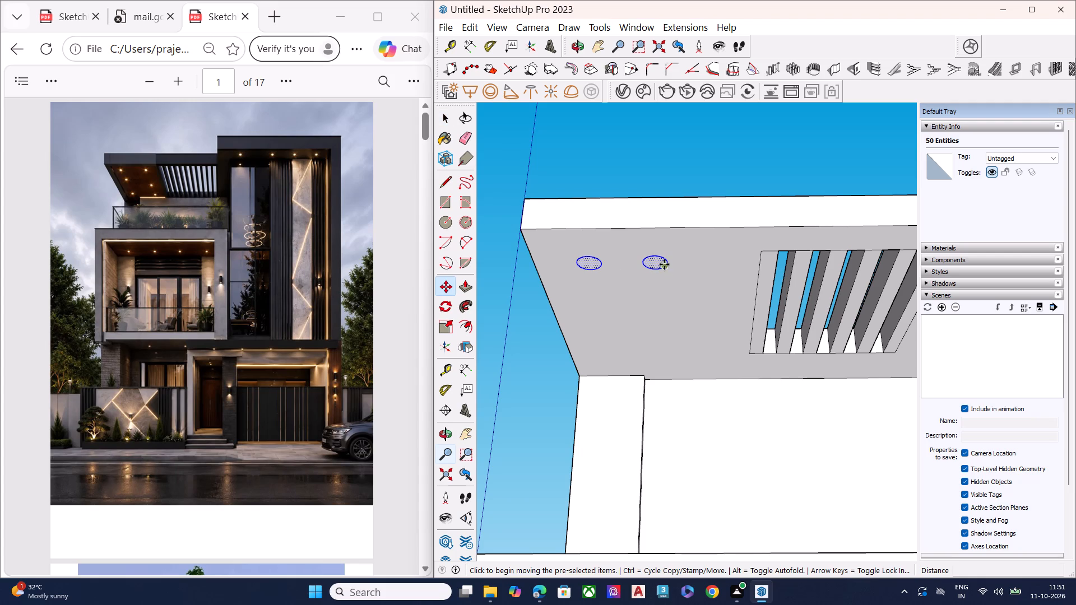
{"action": "left_click", "coordinate": [667, 262]}
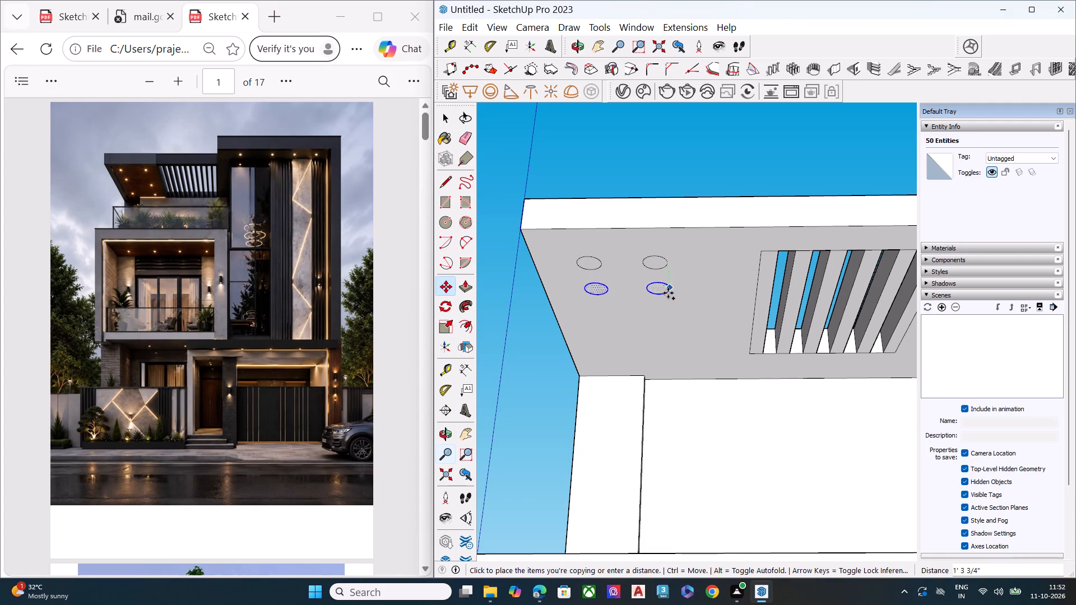
{"action": "left_click", "coordinate": [665, 295]}
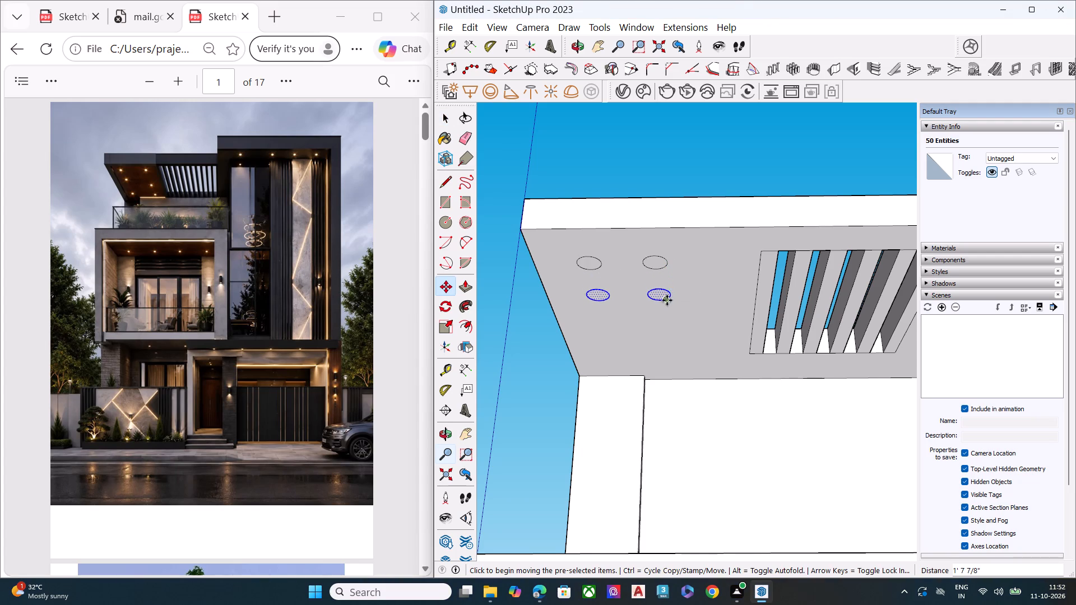
{"action": "left_click", "coordinate": [670, 296]}
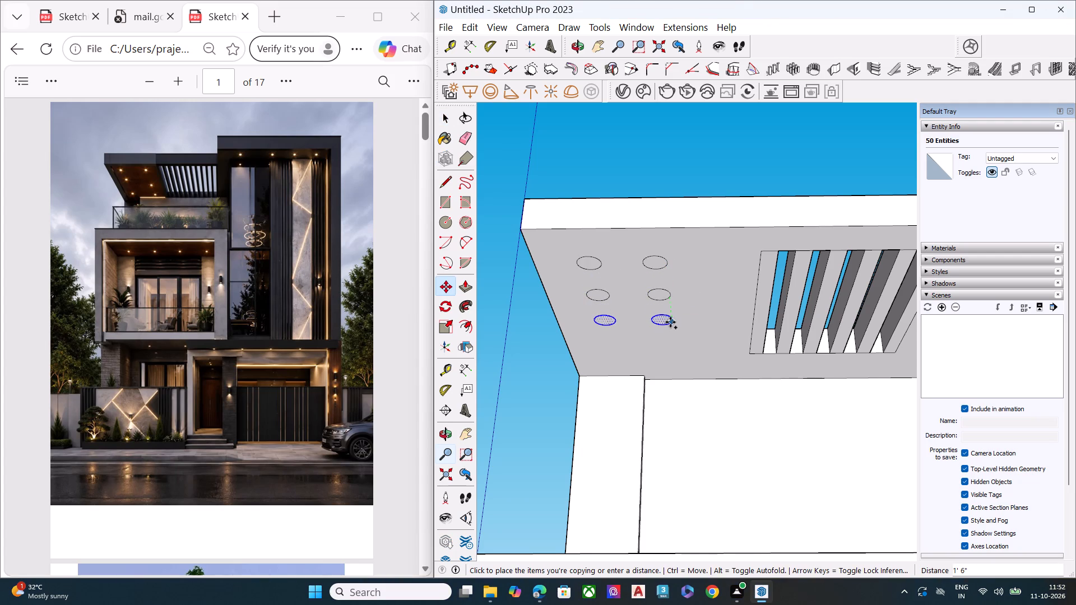
{"action": "left_click", "coordinate": [670, 323]}
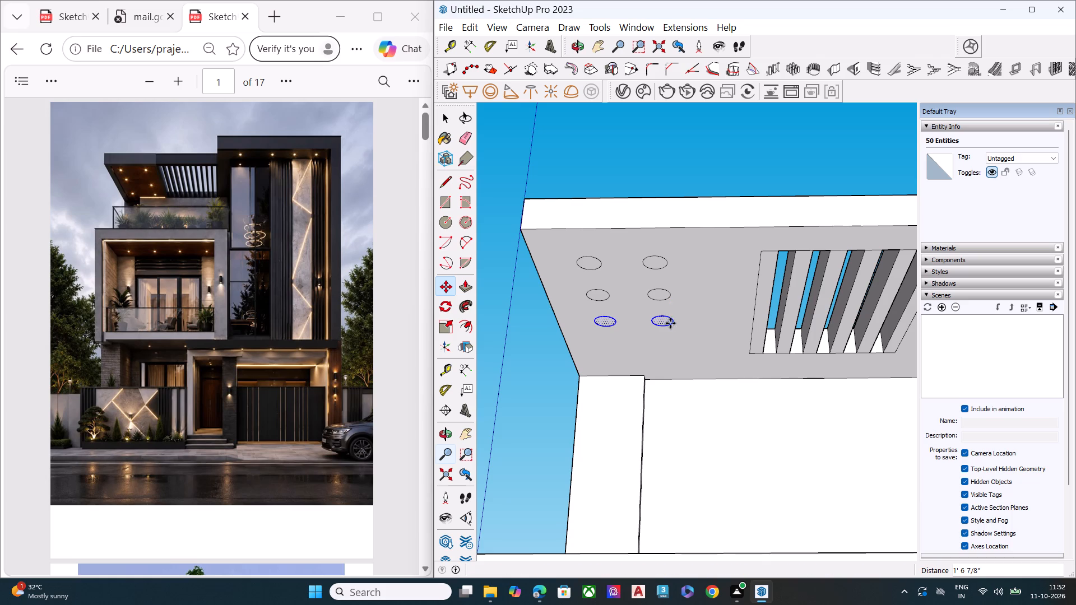
{"action": "left_click", "coordinate": [671, 323]}
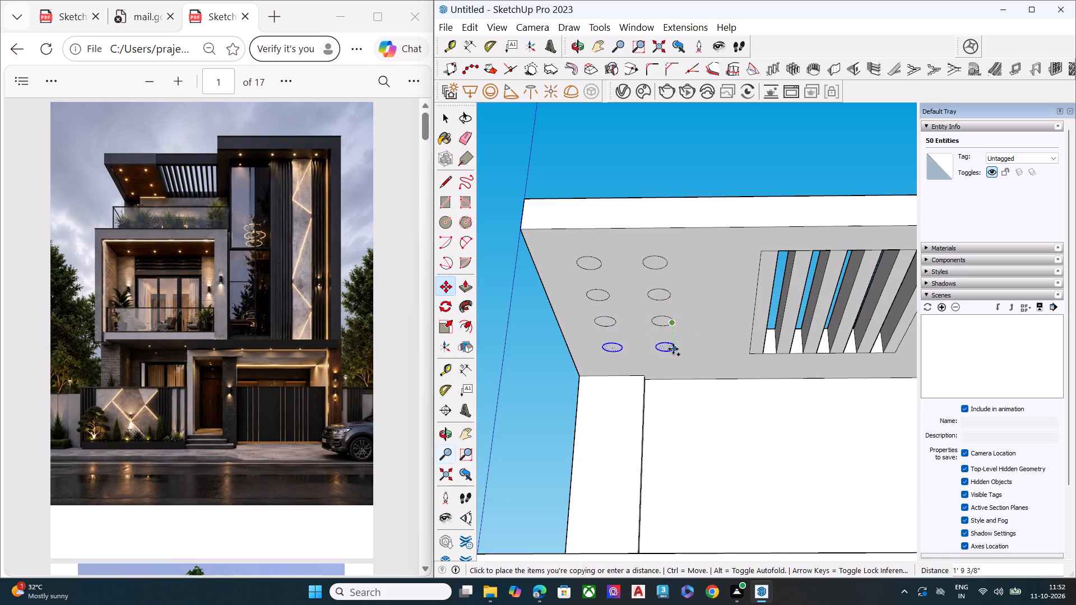
{"action": "left_click", "coordinate": [672, 348]}
{"action": "key", "text": "space"}
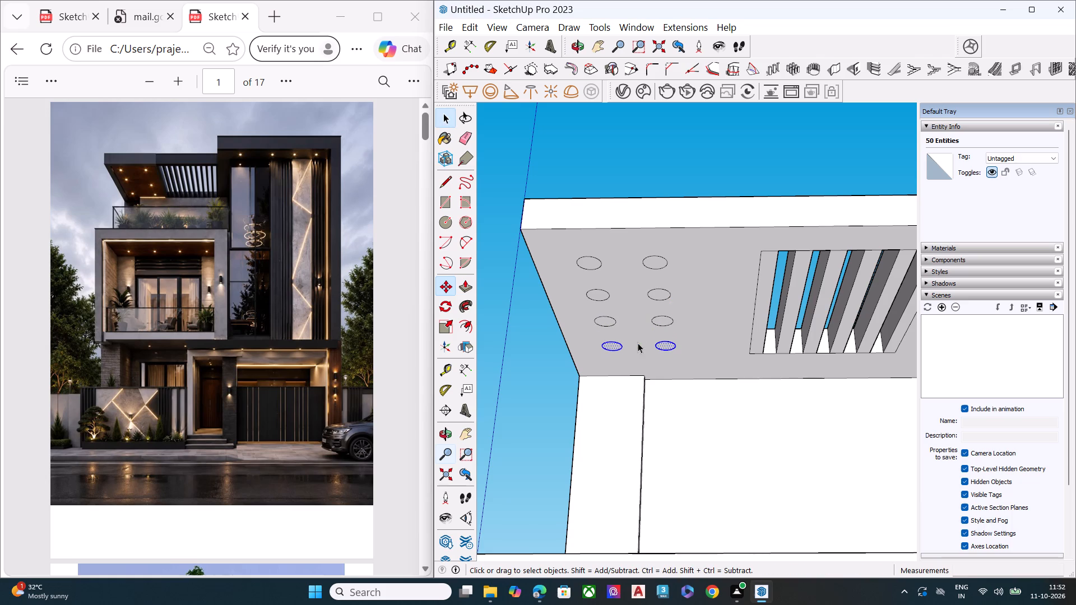
Draw a short vertical line across the terrace roof slab's front edge face, from its top edge to its bottom edge.
{"action": "scroll", "coordinate": [607, 327], "scroll_direction": "down", "scroll_amount": 6}
{"action": "middle_click_drag", "start_coordinate": [654, 351], "coordinate": [687, 331]}
{"action": "scroll", "coordinate": [687, 331], "scroll_direction": "up", "scroll_amount": 6}
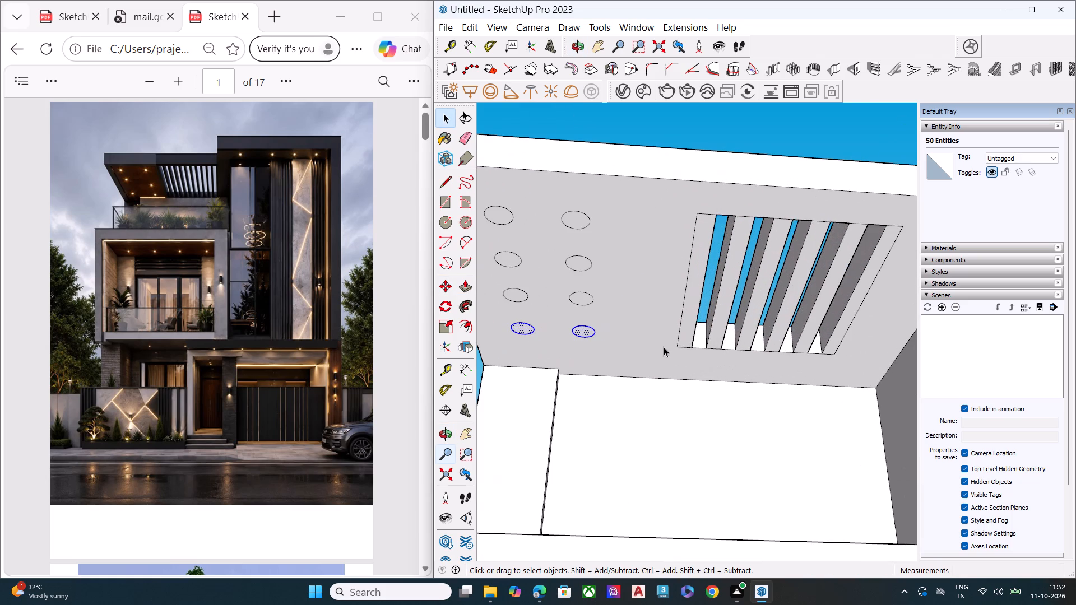
{"action": "middle_click_drag", "start_coordinate": [667, 353], "coordinate": [662, 421]}
{"action": "scroll", "coordinate": [586, 313], "scroll_direction": "down", "scroll_amount": 6}
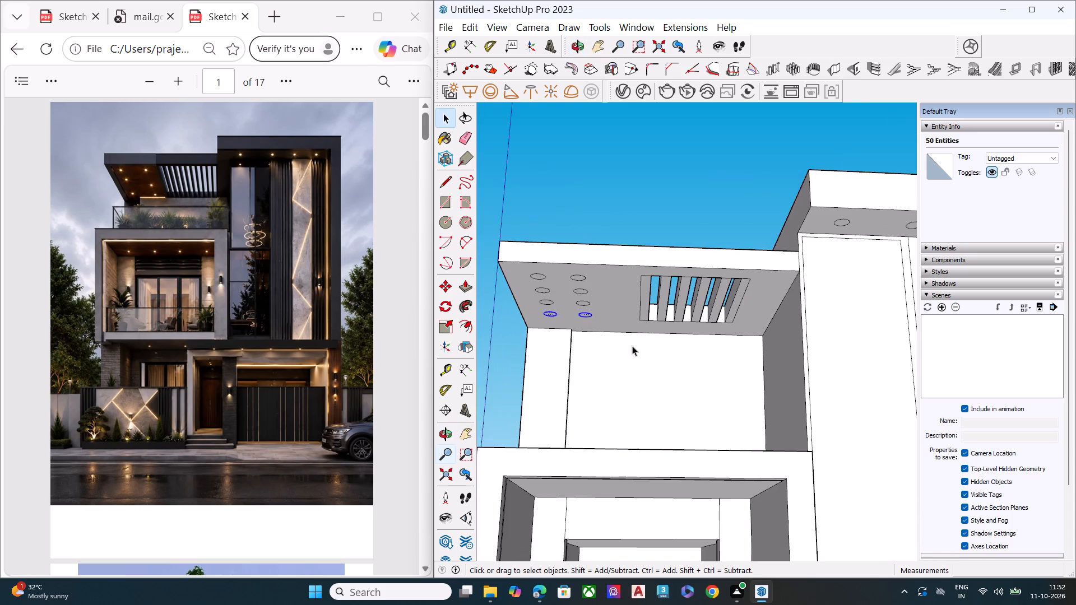
{"action": "scroll", "coordinate": [651, 259], "scroll_direction": "up", "scroll_amount": 2}
{"action": "scroll", "coordinate": [652, 255], "scroll_direction": "down", "scroll_amount": 1}
{"action": "scroll", "coordinate": [652, 255], "scroll_direction": "up", "scroll_amount": 3}
{"action": "key", "text": "l"}
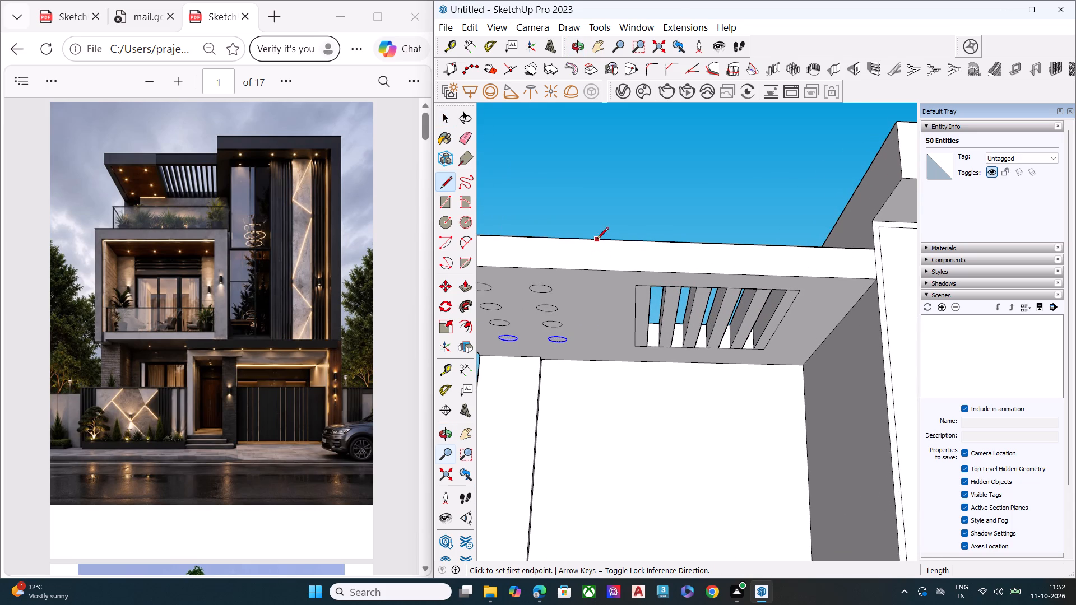
{"action": "left_click", "coordinate": [606, 241]}
{"action": "left_click", "coordinate": [603, 268]}
{"action": "key", "text": "space"}
Pull the front face of the ground-floor frame slightly outward with Push/Pull.
{"action": "scroll", "coordinate": [605, 262], "scroll_direction": "down", "scroll_amount": 3}
{"action": "scroll", "coordinate": [620, 263], "scroll_direction": "up", "scroll_amount": 1}
{"action": "scroll", "coordinate": [627, 266], "scroll_direction": "down", "scroll_amount": 10}
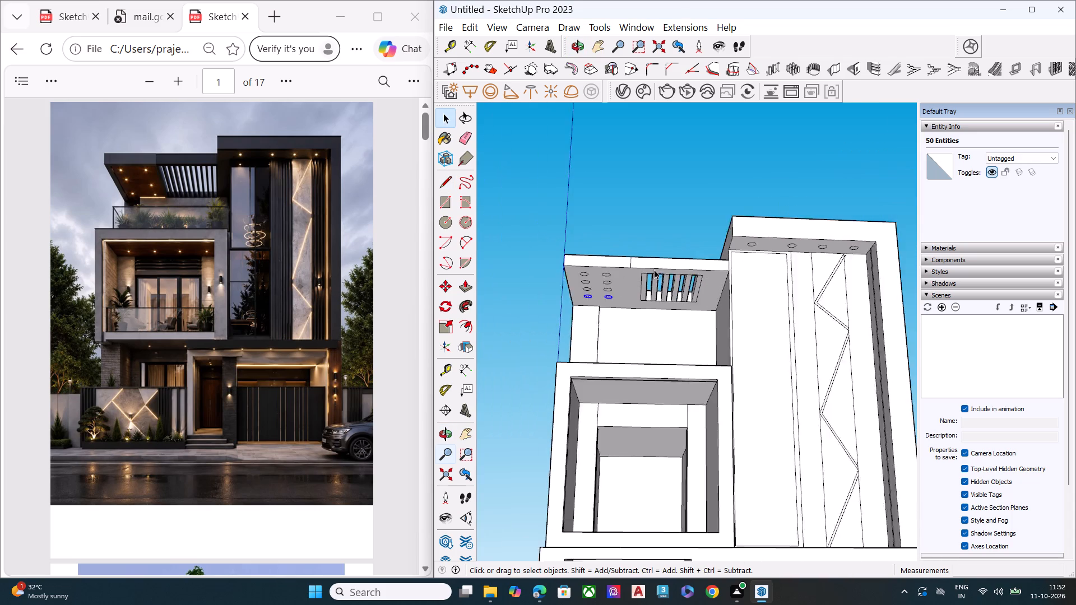
{"action": "scroll", "coordinate": [654, 269], "scroll_direction": "down", "scroll_amount": 2}
{"action": "middle_click_drag", "start_coordinate": [752, 332], "coordinate": [676, 384]}
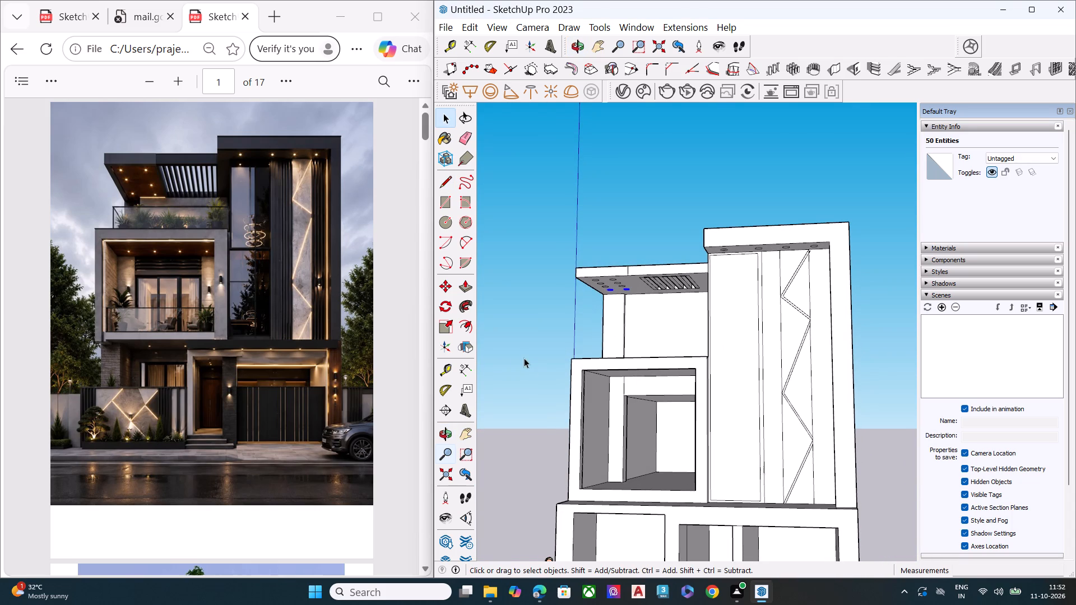
{"action": "scroll", "coordinate": [653, 333], "scroll_direction": "down", "scroll_amount": 8}
{"action": "middle_click_drag", "start_coordinate": [675, 467], "coordinate": [676, 445]}
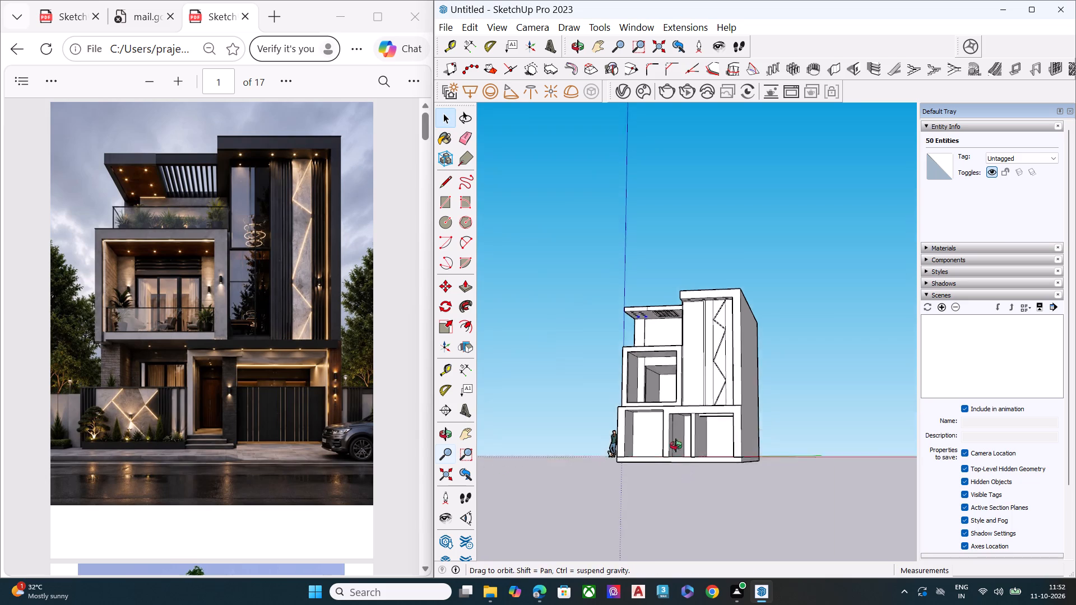
{"action": "middle_click_drag", "start_coordinate": [676, 445], "coordinate": [723, 370]}
{"action": "scroll", "coordinate": [713, 413], "scroll_direction": "up", "scroll_amount": 3}
{"action": "scroll", "coordinate": [711, 409], "scroll_direction": "down", "scroll_amount": 1}
{"action": "scroll", "coordinate": [716, 406], "scroll_direction": "up", "scroll_amount": 13}
{"action": "middle_click_drag", "start_coordinate": [672, 378], "coordinate": [672, 371]}
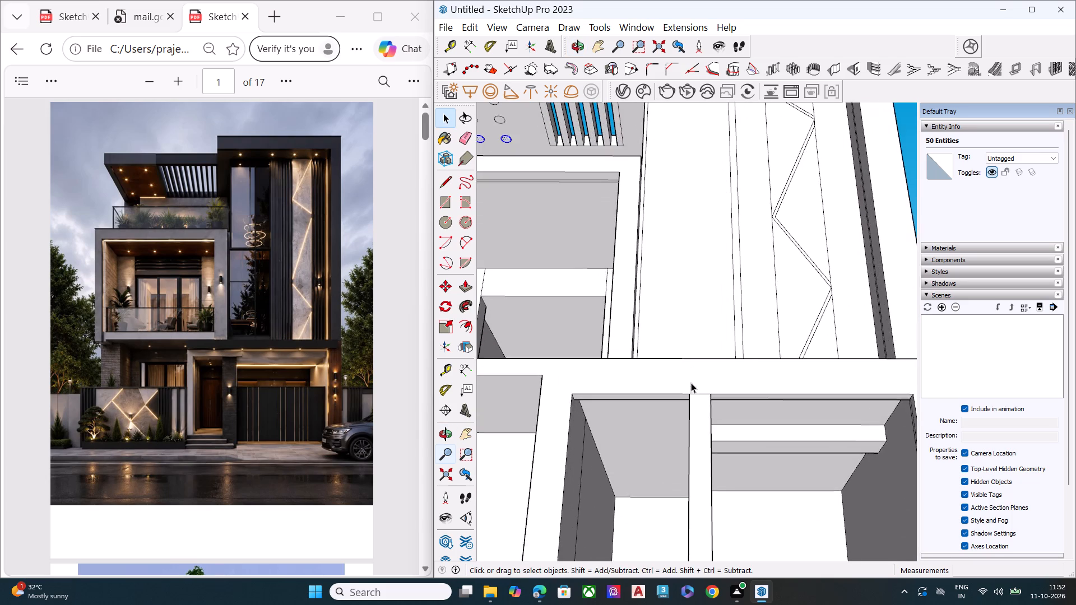
{"action": "scroll", "coordinate": [688, 378], "scroll_direction": "up", "scroll_amount": 1}
{"action": "middle_click_drag", "start_coordinate": [688, 376], "coordinate": [686, 350]}
{"action": "left_click", "coordinate": [693, 355]}
{"action": "key", "text": "p"}
{"action": "left_click", "coordinate": [693, 353]}
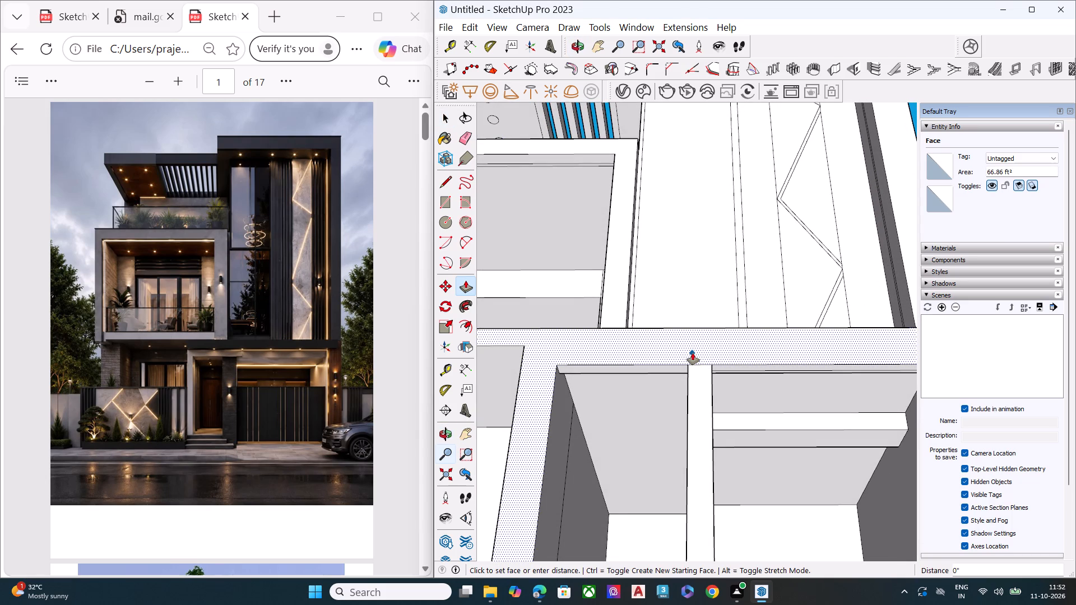
{"action": "left_click", "coordinate": [693, 346]}
{"action": "key", "text": "space"}
Examine the whole elevation from the front, both sides, above and below, including the protruding ground-floor frame and the terrace slab.
{"action": "scroll", "coordinate": [633, 311], "scroll_direction": "down", "scroll_amount": 1}
{"action": "scroll", "coordinate": [633, 311], "scroll_direction": "up", "scroll_amount": 1}
{"action": "scroll", "coordinate": [633, 311], "scroll_direction": "down", "scroll_amount": 6}
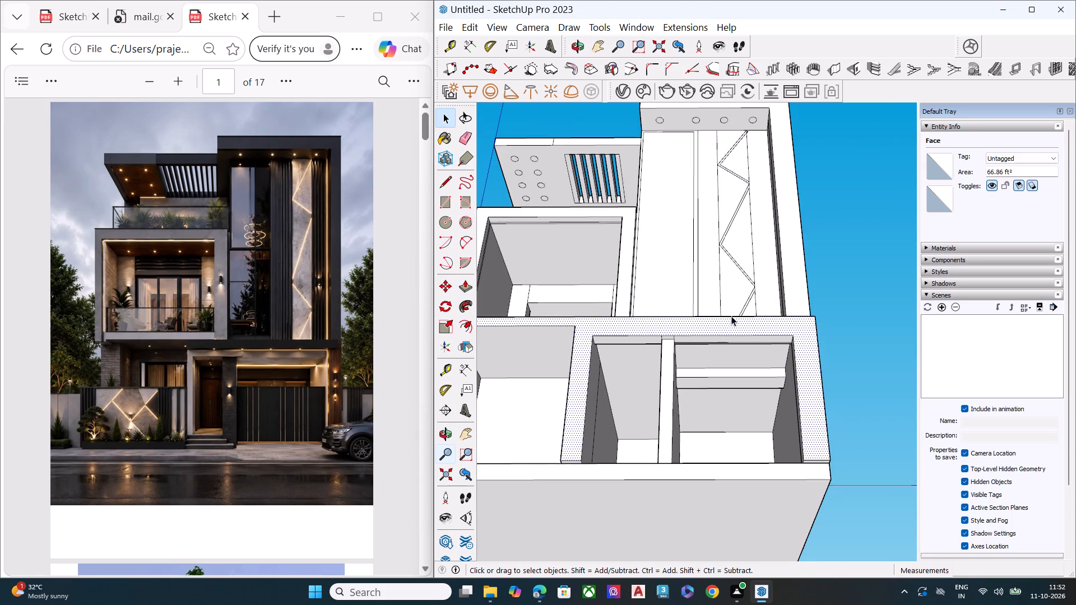
{"action": "middle_click_drag", "start_coordinate": [731, 316], "coordinate": [578, 401]}
{"action": "scroll", "coordinate": [673, 353], "scroll_direction": "down", "scroll_amount": 3}
{"action": "scroll", "coordinate": [690, 370], "scroll_direction": "up", "scroll_amount": 1}
{"action": "scroll", "coordinate": [690, 370], "scroll_direction": "down", "scroll_amount": 4}
{"action": "middle_click_drag", "start_coordinate": [697, 412], "coordinate": [721, 514]}
{"action": "scroll", "coordinate": [706, 483], "scroll_direction": "down", "scroll_amount": 1}
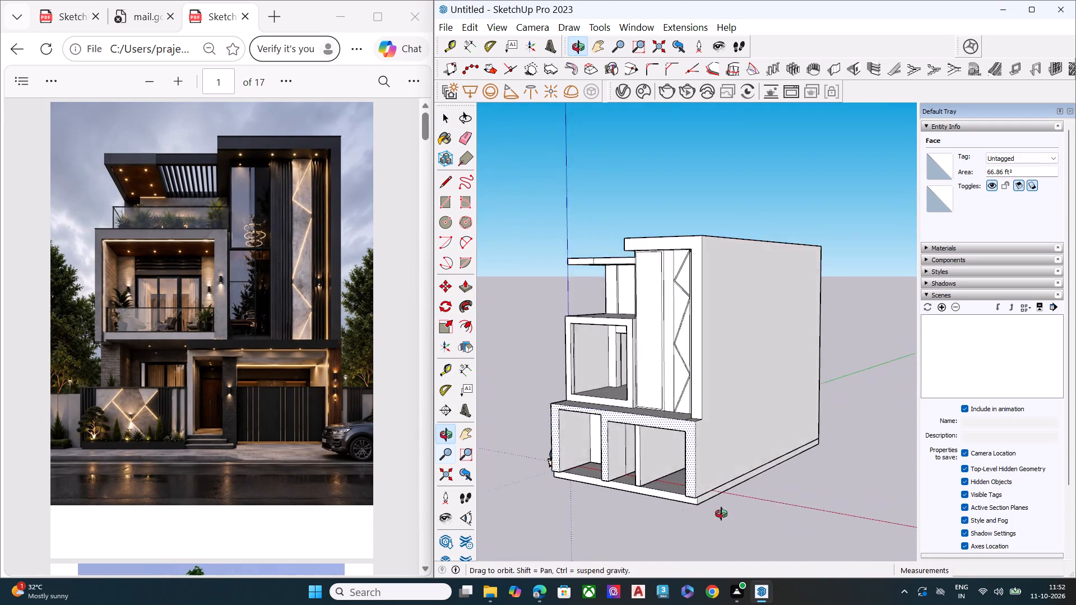
{"action": "middle_click_drag", "start_coordinate": [721, 514], "coordinate": [780, 508]}
{"action": "scroll", "coordinate": [689, 345], "scroll_direction": "up", "scroll_amount": 8}
{"action": "scroll", "coordinate": [677, 291], "scroll_direction": "down", "scroll_amount": 6}
{"action": "scroll", "coordinate": [656, 344], "scroll_direction": "up", "scroll_amount": 1}
{"action": "middle_click_drag", "start_coordinate": [655, 337], "coordinate": [887, 247]}
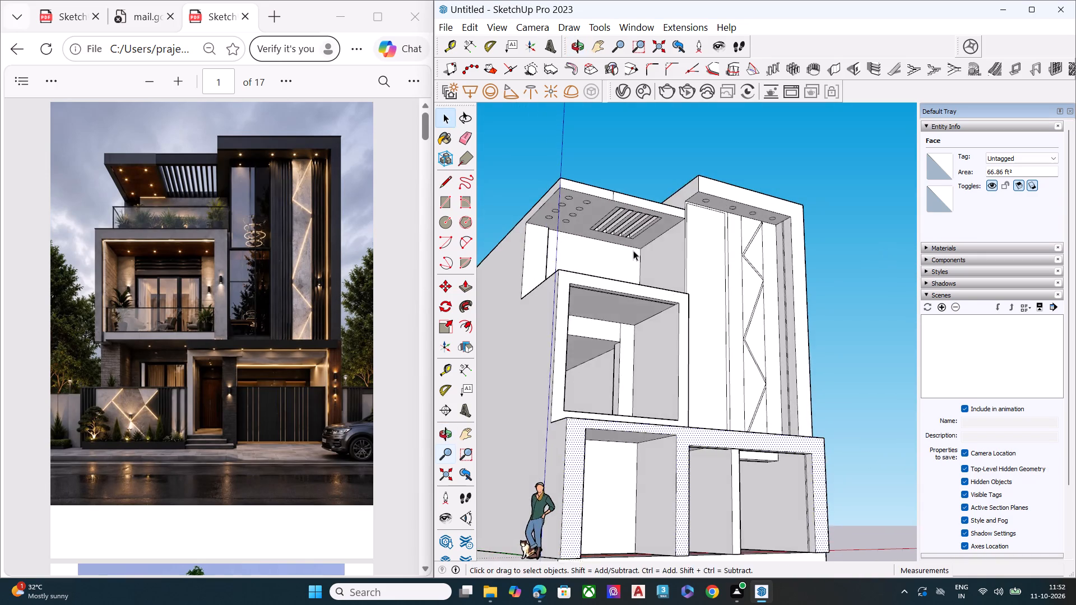
{"action": "middle_click_drag", "start_coordinate": [635, 249], "coordinate": [831, 253]}
{"action": "scroll", "coordinate": [549, 190], "scroll_direction": "up", "scroll_amount": 1}
{"action": "middle_click_drag", "start_coordinate": [549, 190], "coordinate": [630, 351]}
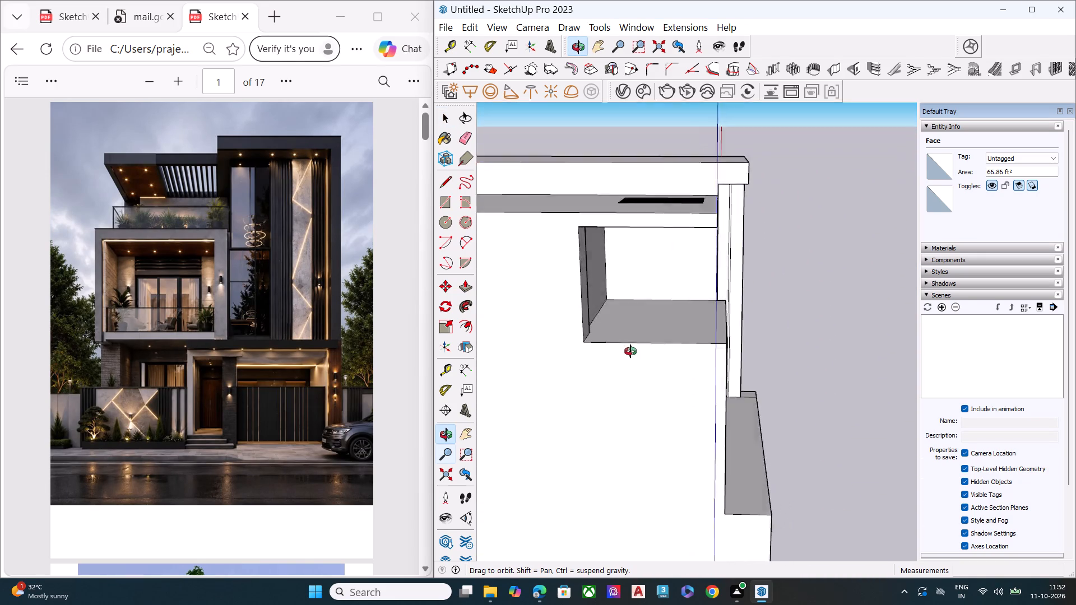
{"action": "middle_click_drag", "start_coordinate": [630, 351], "coordinate": [577, 460]}
{"action": "middle_click_drag", "start_coordinate": [683, 452], "coordinate": [484, 448]}
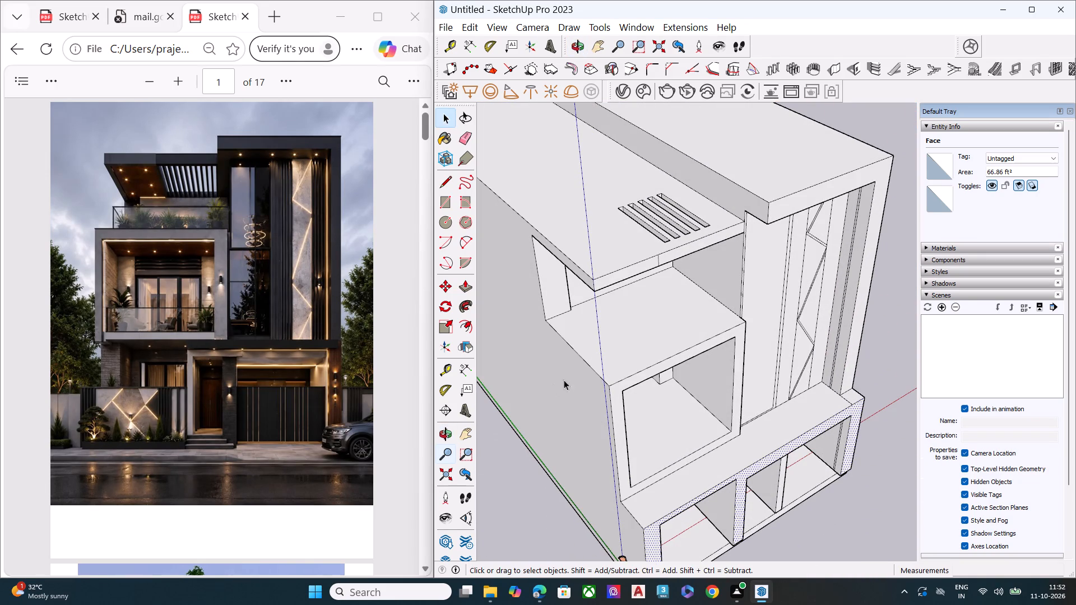
{"action": "middle_click_drag", "start_coordinate": [658, 350], "coordinate": [505, 300]}
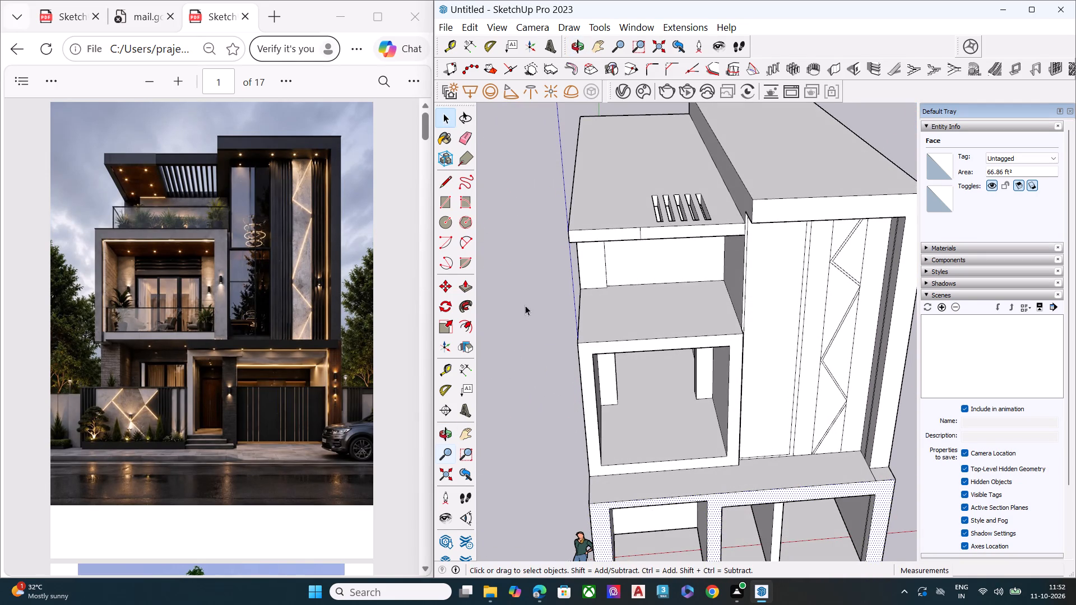
{"action": "middle_click_drag", "start_coordinate": [790, 369], "coordinate": [725, 158]}
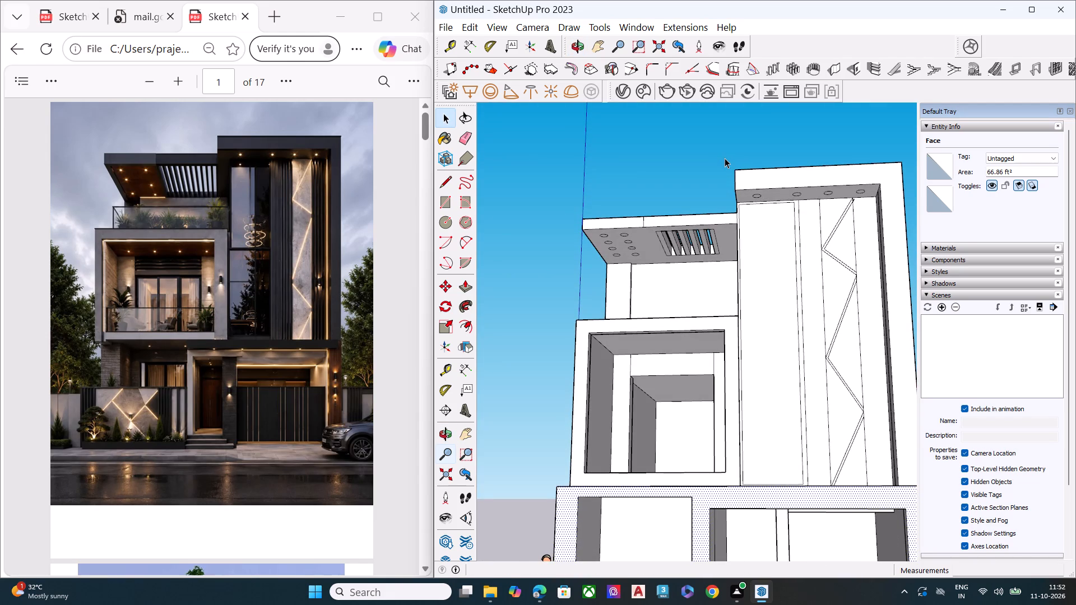
{"action": "middle_click_drag", "start_coordinate": [718, 332], "coordinate": [730, 250]}
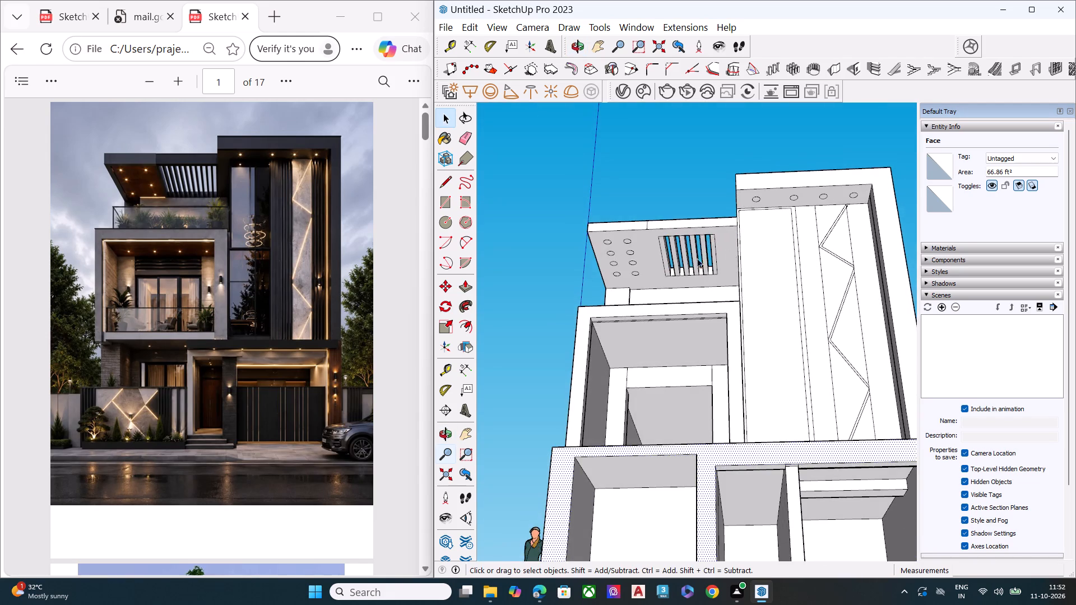
Select the four circles beneath the tower's top overhang and copy the row about 15' 11" away onto the first-floor balcony's ceiling.
{"action": "scroll", "coordinate": [697, 258], "scroll_direction": "up", "scroll_amount": 4}
{"action": "scroll", "coordinate": [628, 266], "scroll_direction": "down", "scroll_amount": 4}
{"action": "scroll", "coordinate": [622, 268], "scroll_direction": "up", "scroll_amount": 1}
{"action": "scroll", "coordinate": [622, 268], "scroll_direction": "down", "scroll_amount": 1}
{"action": "scroll", "coordinate": [806, 216], "scroll_direction": "up", "scroll_amount": 7}
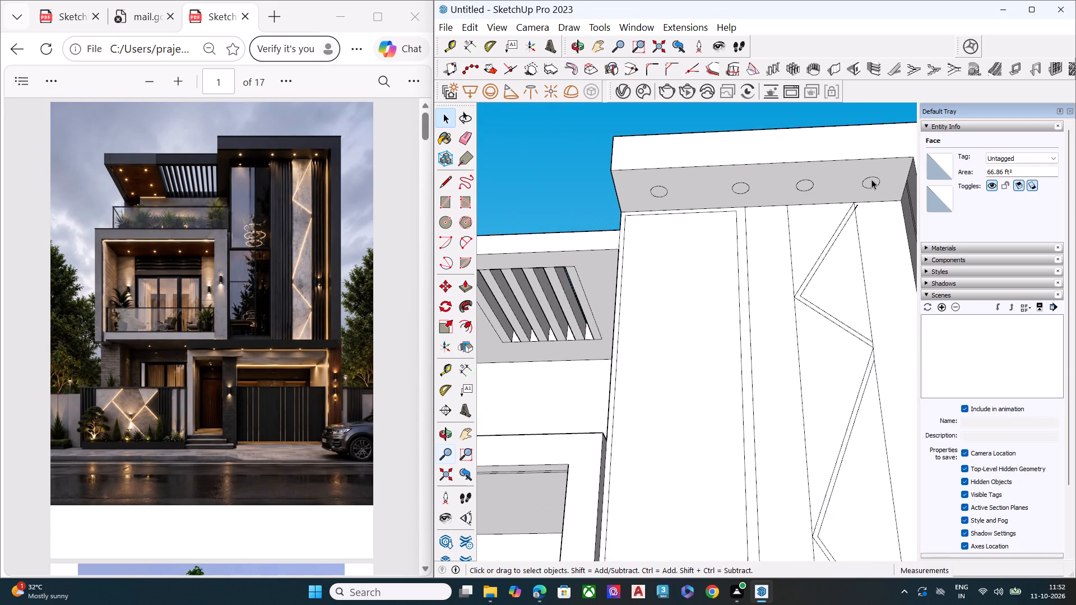
{"action": "left_click", "coordinate": [871, 113]}
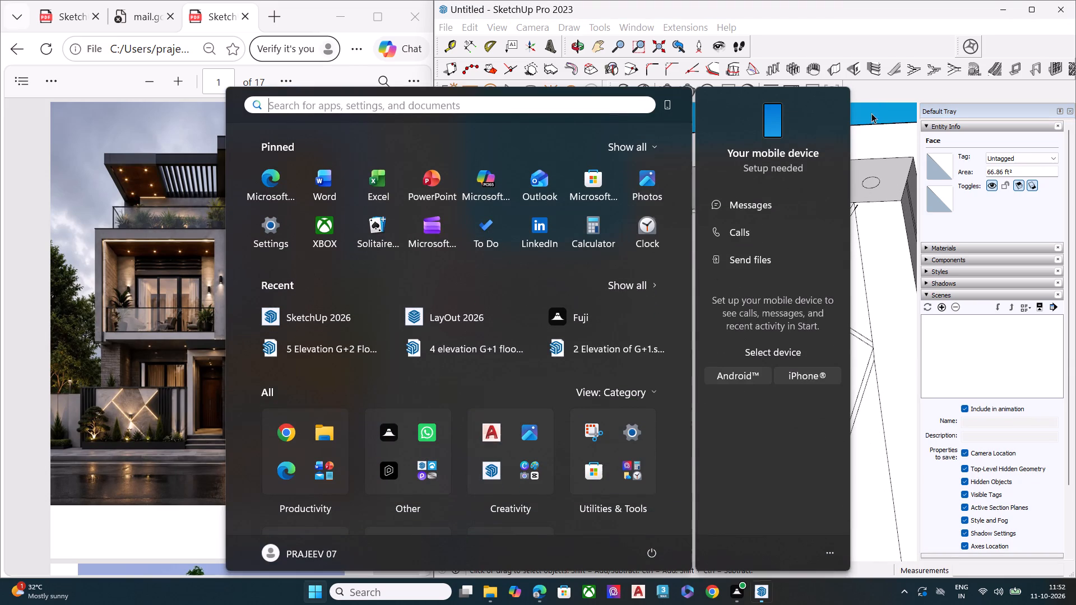
{"action": "double_click", "coordinate": [871, 183]}
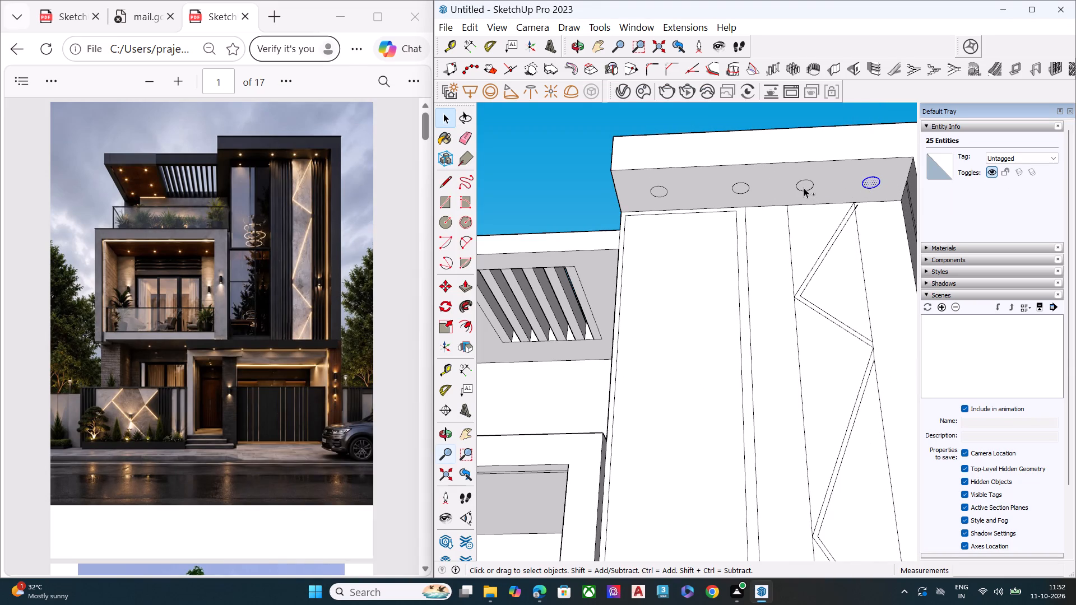
{"action": "double_click", "coordinate": [804, 188], "text": "ctrl"}
{"action": "double_click", "coordinate": [744, 188], "text": "ctrl"}
{"action": "double_click", "coordinate": [661, 194], "text": "ctrl"}
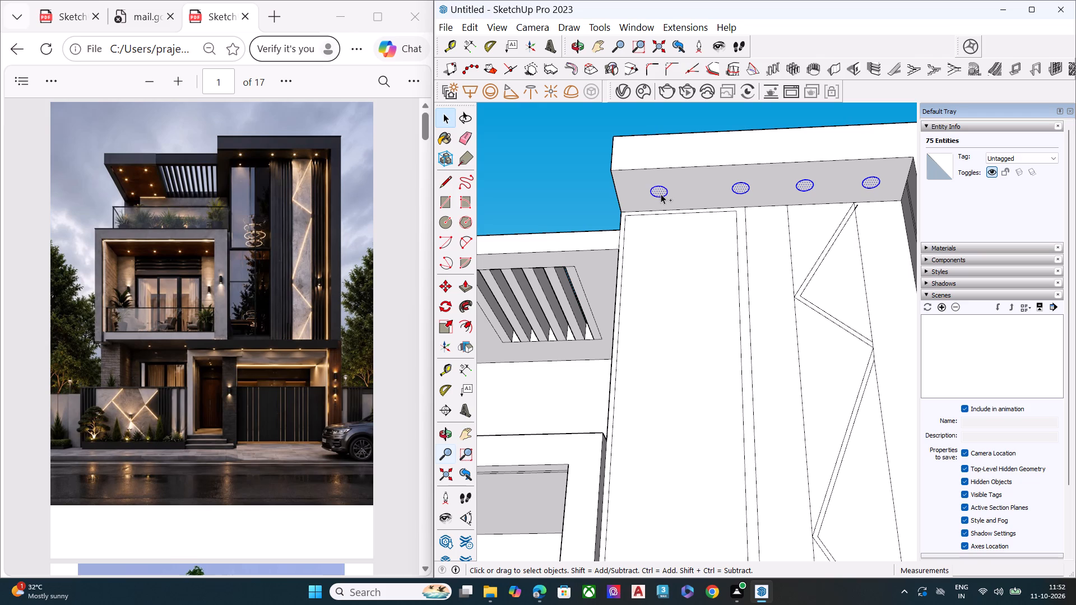
{"action": "key", "text": "m"}
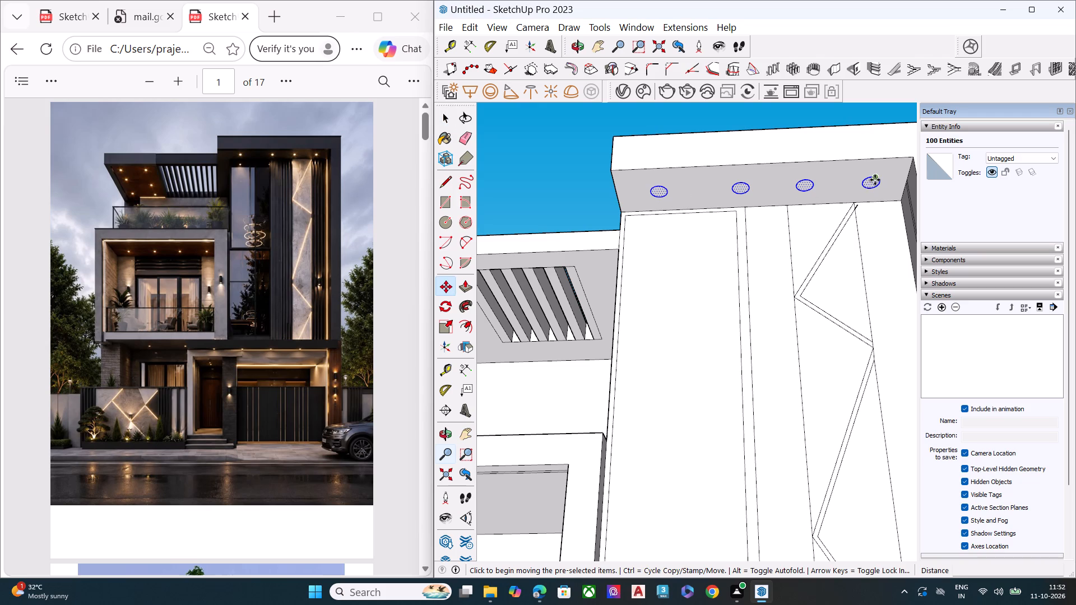
{"action": "left_click", "coordinate": [875, 180]}
{"action": "scroll", "coordinate": [800, 222], "scroll_direction": "down", "scroll_amount": 7}
{"action": "scroll", "coordinate": [865, 239], "scroll_direction": "down", "scroll_amount": 7}
{"action": "scroll", "coordinate": [742, 321], "scroll_direction": "up", "scroll_amount": 2}
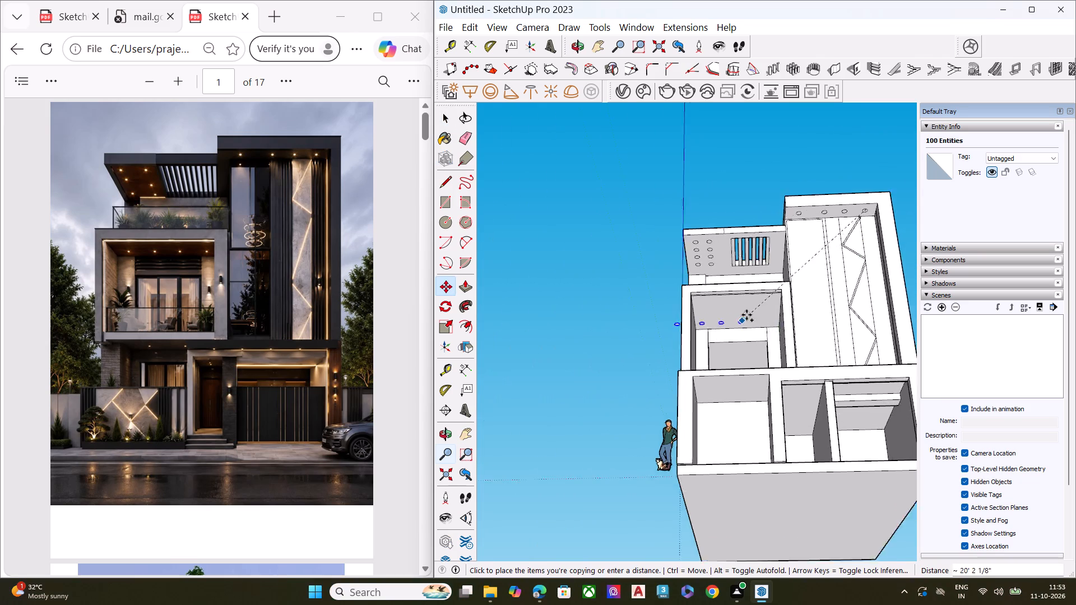
{"action": "scroll", "coordinate": [746, 315], "scroll_direction": "up", "scroll_amount": 7}
{"action": "scroll", "coordinate": [800, 291], "scroll_direction": "up", "scroll_amount": 5}
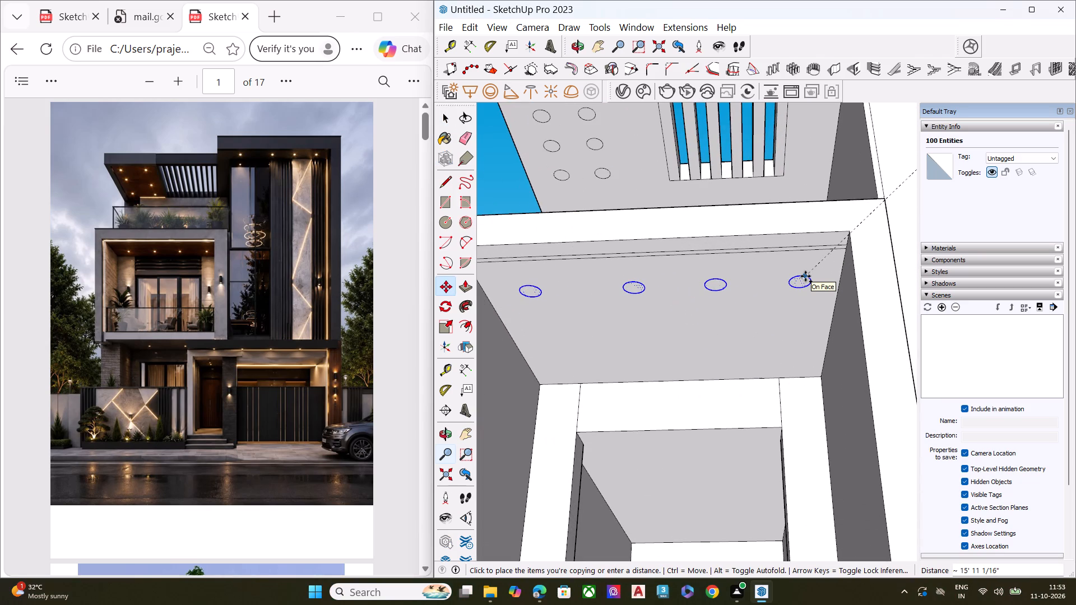
{"action": "left_click", "coordinate": [805, 275]}
{"action": "key", "text": "space"}
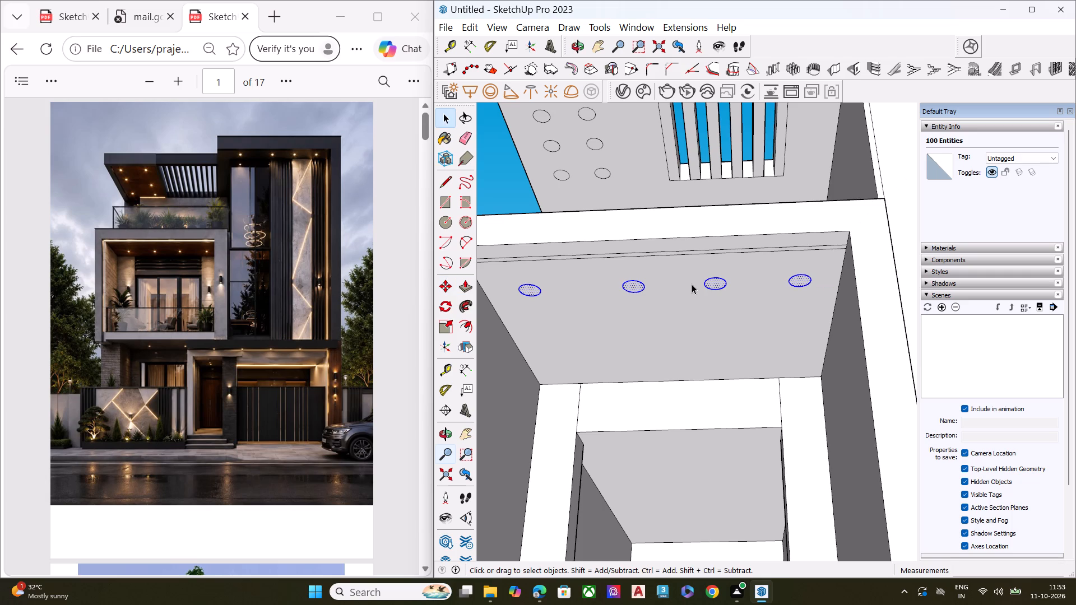
Move the second circle in the first-floor balcony ceiling a few inches along the row toward the leftmost circle to even the spacing.
{"action": "left_click", "coordinate": [642, 286]}
{"action": "key", "text": "m"}
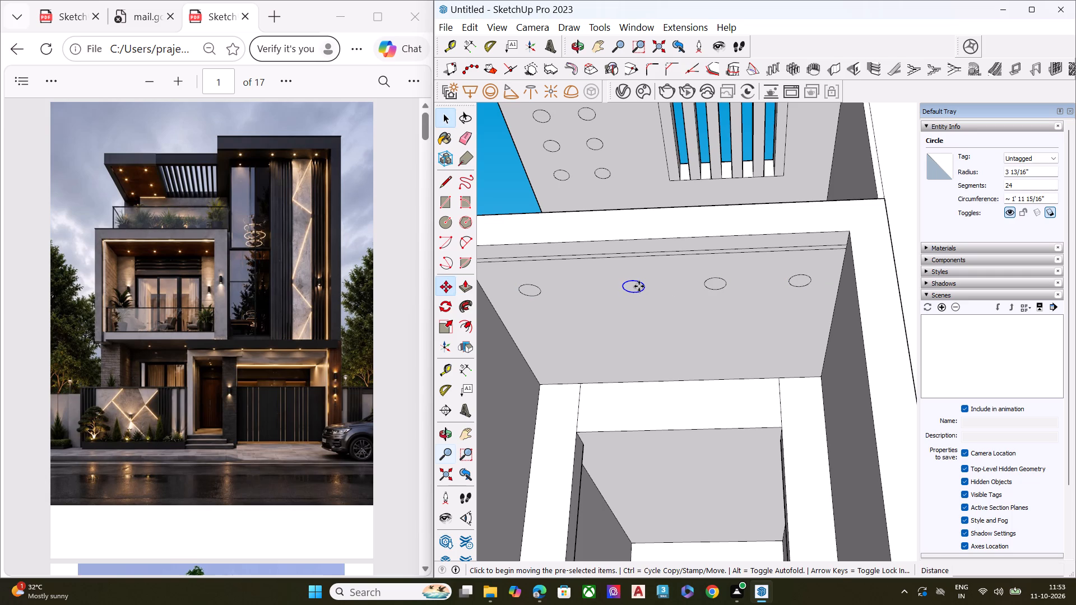
{"action": "left_click", "coordinate": [635, 287]}
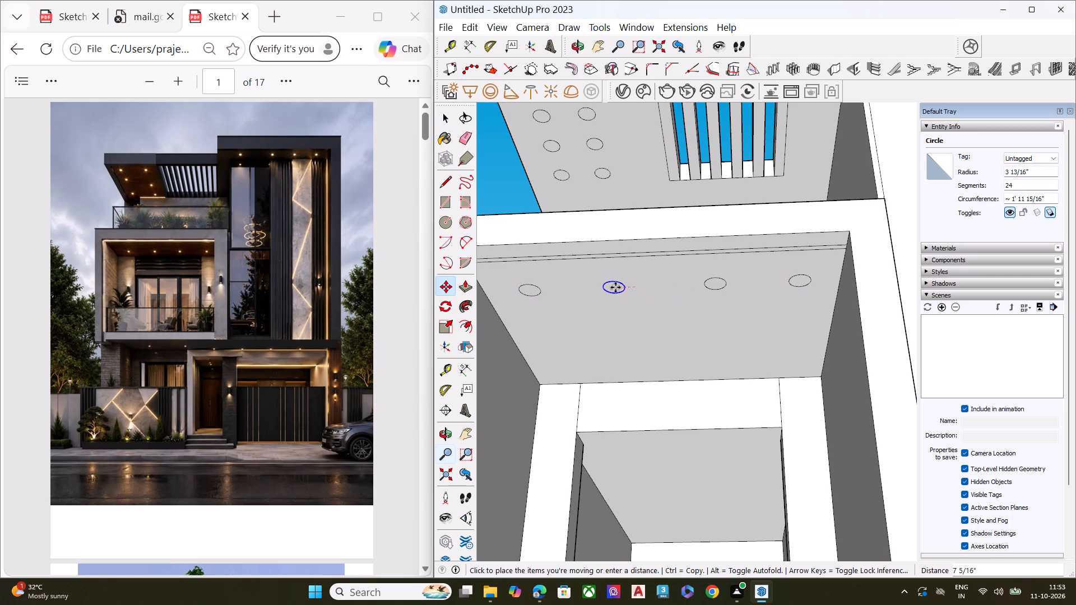
{"action": "left_click", "coordinate": [620, 287]}
{"action": "key", "text": "space"}
{"action": "scroll", "coordinate": [727, 266], "scroll_direction": "down", "scroll_amount": 7}
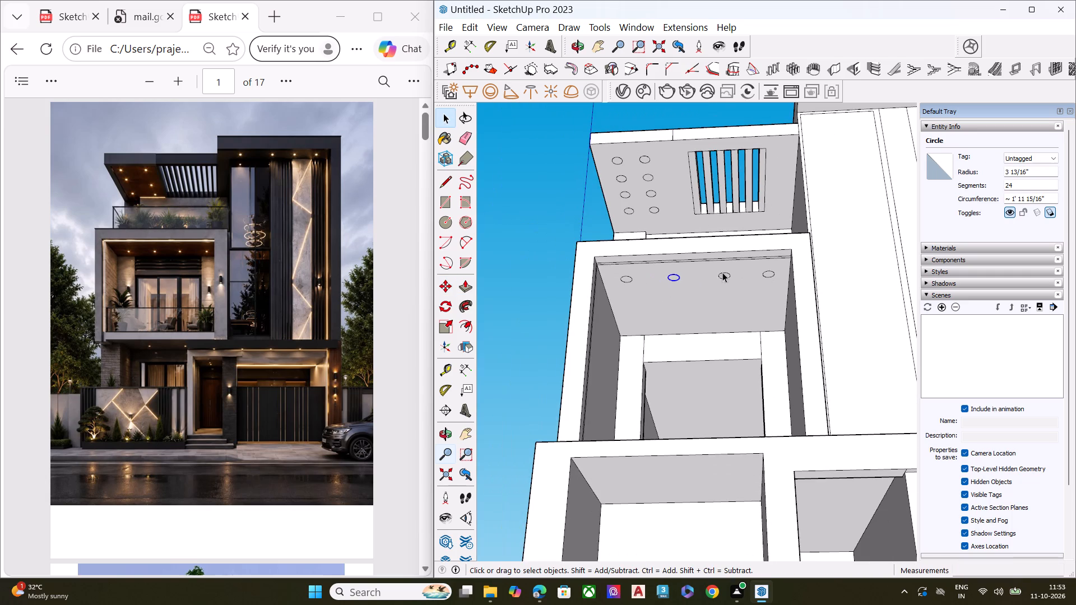
{"action": "left_click", "coordinate": [535, 201]}
Examine the balcony ceiling circles, the frame around them and the ground-floor openings from below.
{"action": "middle_click_drag", "start_coordinate": [698, 360], "coordinate": [685, 320]}
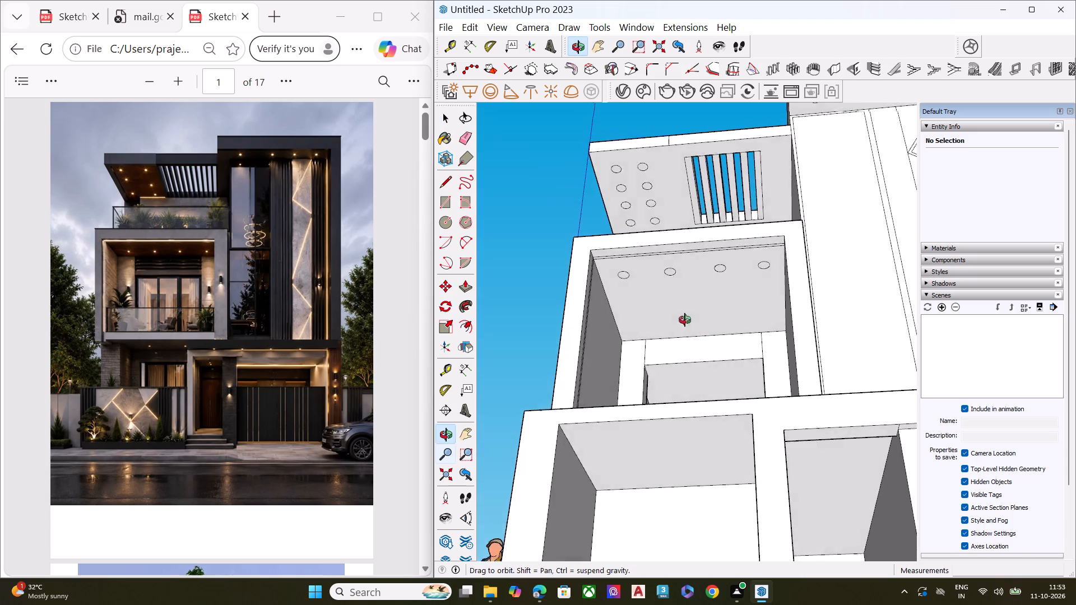
{"action": "middle_click_drag", "start_coordinate": [685, 320], "coordinate": [704, 281]}
{"action": "scroll", "coordinate": [671, 321], "scroll_direction": "down", "scroll_amount": 1}
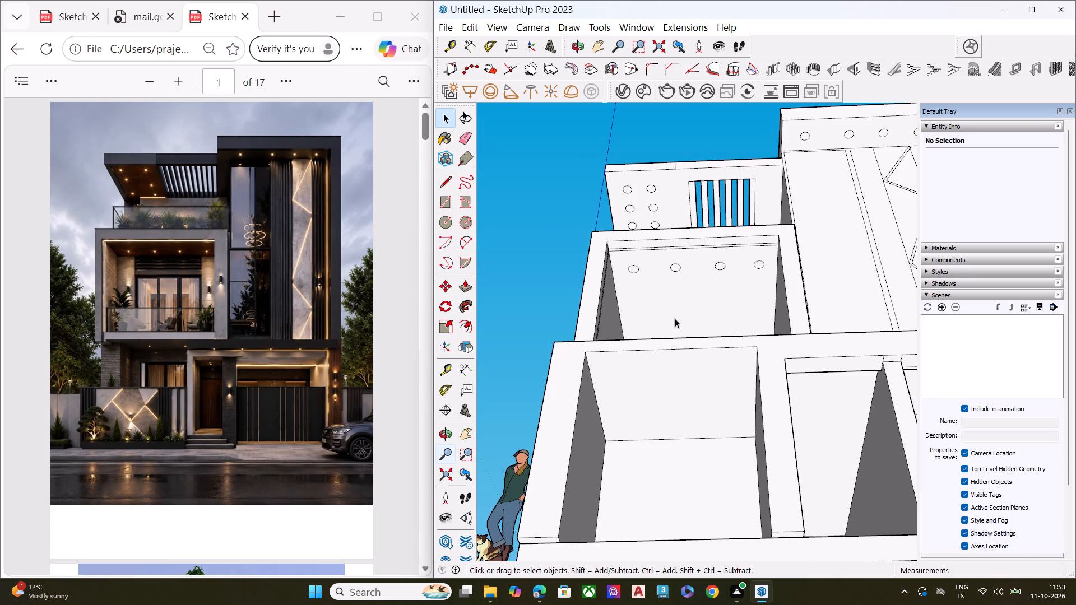
{"action": "middle_click_drag", "start_coordinate": [720, 382], "coordinate": [713, 459]}
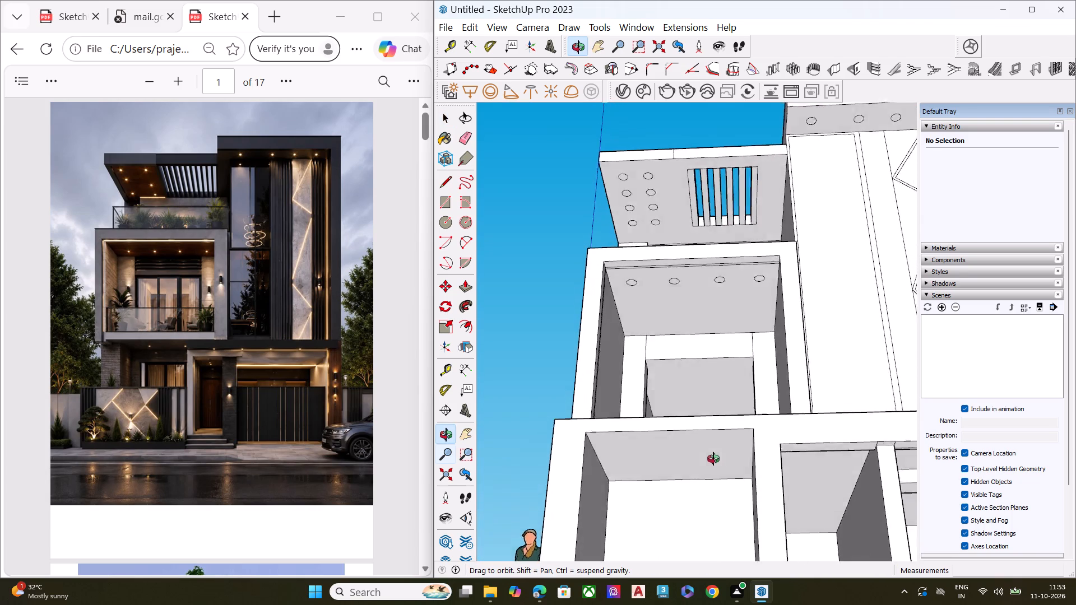
{"action": "middle_click_drag", "start_coordinate": [713, 459], "coordinate": [712, 482]}
{"action": "scroll", "coordinate": [791, 488], "scroll_direction": "up", "scroll_amount": 6}
{"action": "scroll", "coordinate": [699, 436], "scroll_direction": "down", "scroll_amount": 2}
{"action": "scroll", "coordinate": [699, 436], "scroll_direction": "up", "scroll_amount": 2}
{"action": "scroll", "coordinate": [700, 437], "scroll_direction": "down", "scroll_amount": 3}
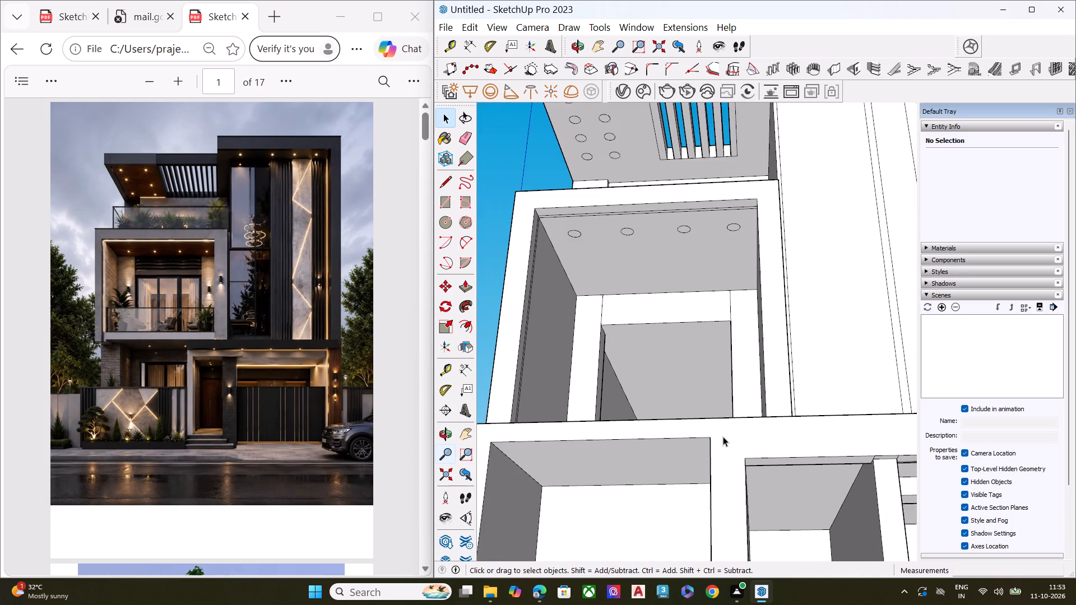
{"action": "middle_click_drag", "start_coordinate": [723, 436], "coordinate": [725, 474]}
{"action": "scroll", "coordinate": [725, 474], "scroll_direction": "up", "scroll_amount": 5}
{"action": "scroll", "coordinate": [727, 419], "scroll_direction": "down", "scroll_amount": 3}
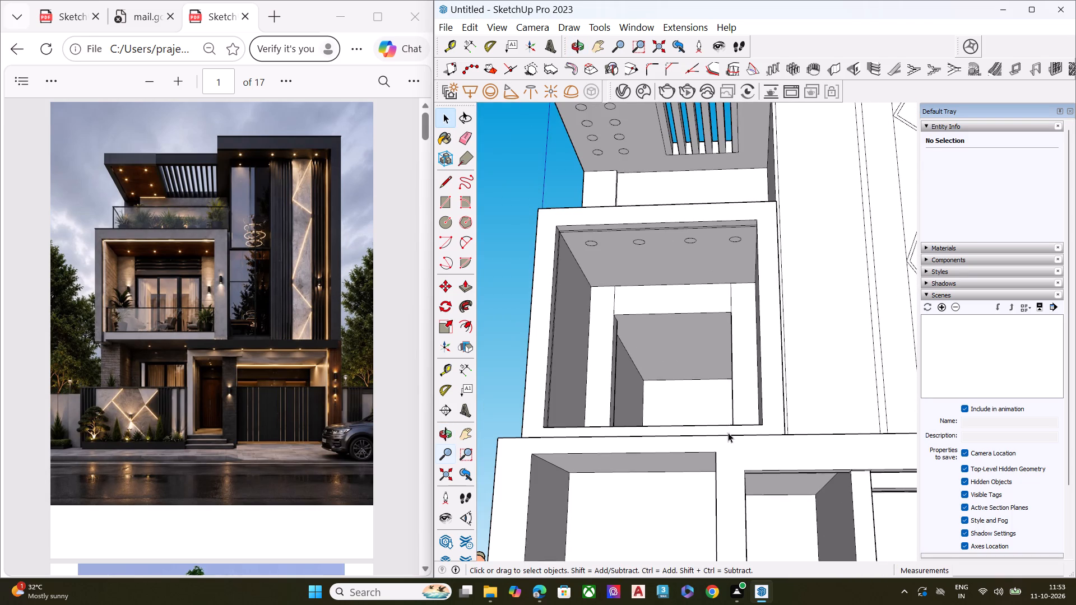
{"action": "scroll", "coordinate": [725, 472], "scroll_direction": "up", "scroll_amount": 3}
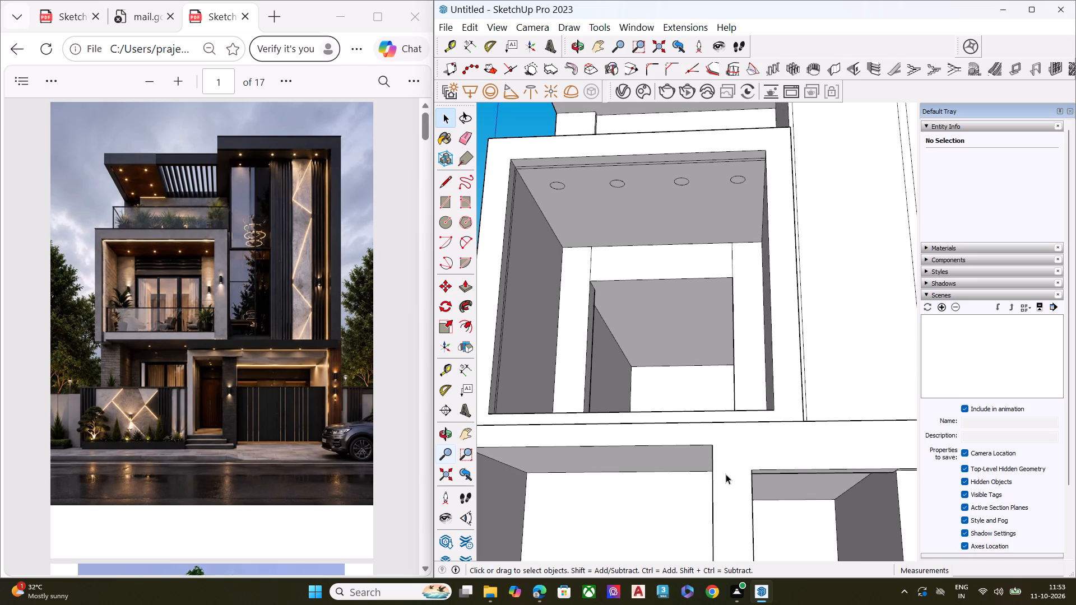
Draw a short vertical line on the ground-floor frame from the left opening's upper right corner to the frame's top edge.
{"action": "middle_click_drag", "start_coordinate": [740, 464], "coordinate": [794, 570]}
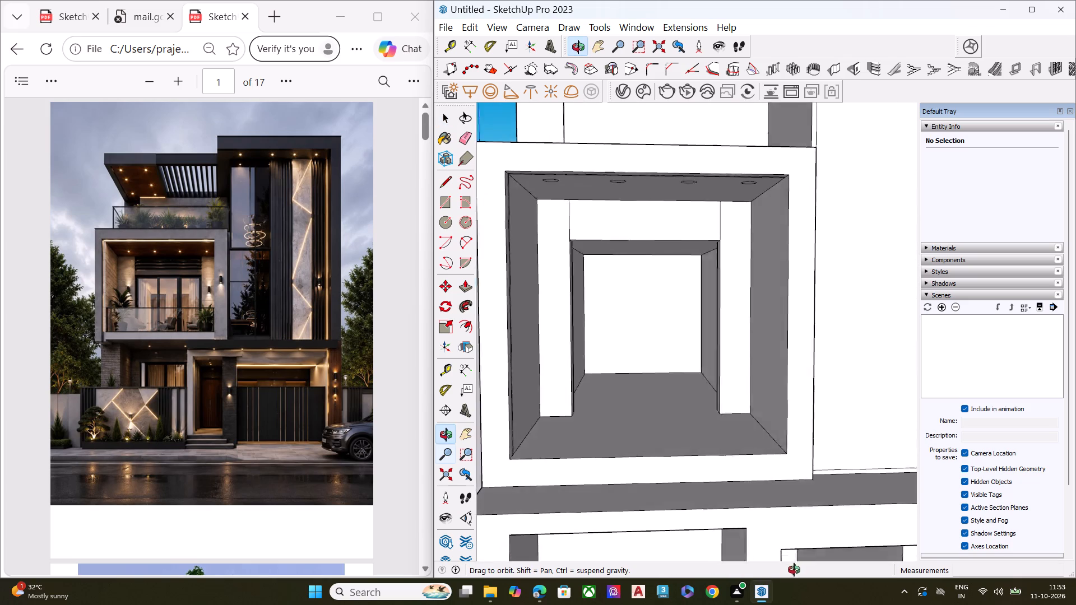
{"action": "middle_click_drag", "start_coordinate": [794, 570], "coordinate": [870, 449]}
{"action": "scroll", "coordinate": [843, 450], "scroll_direction": "up", "scroll_amount": 2}
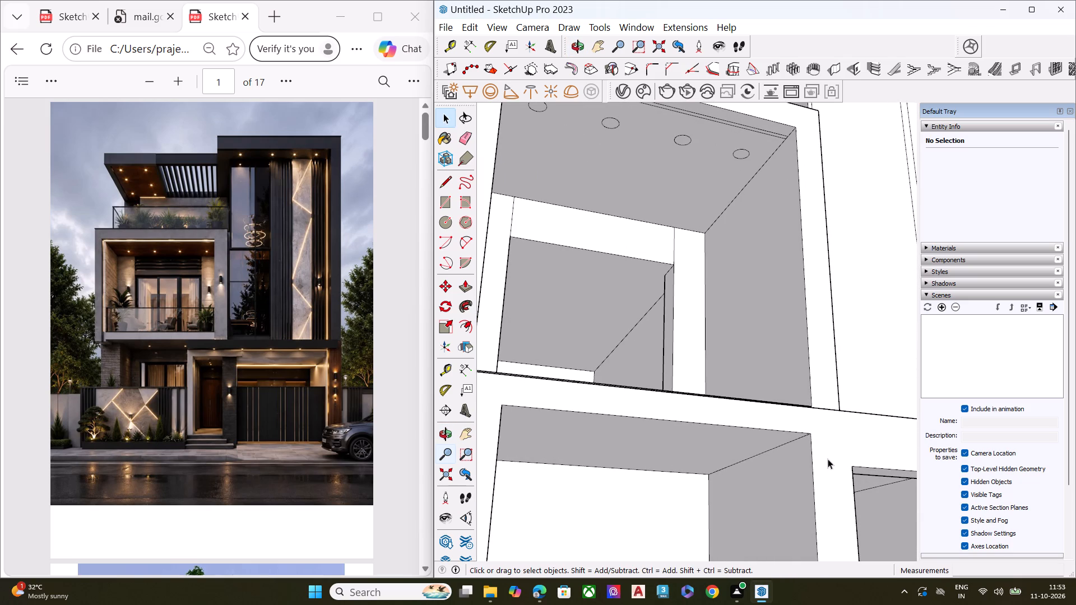
{"action": "key", "text": "l"}
{"action": "left_click", "coordinate": [813, 431]}
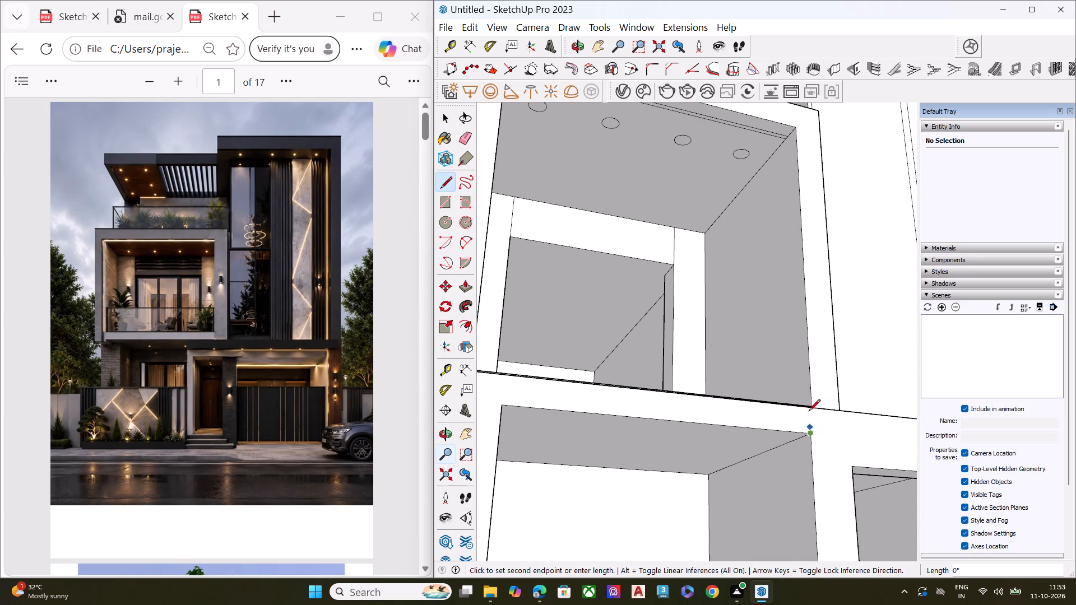
{"action": "left_click", "coordinate": [809, 408]}
{"action": "key", "text": "space"}
Push the ground-floor frame's front face around the entrance and garage openings inward about 7" with Push/Pull.
{"action": "scroll", "coordinate": [729, 416], "scroll_direction": "down", "scroll_amount": 1}
{"action": "scroll", "coordinate": [724, 417], "scroll_direction": "up", "scroll_amount": 1}
{"action": "scroll", "coordinate": [723, 417], "scroll_direction": "down", "scroll_amount": 4}
{"action": "middle_click_drag", "start_coordinate": [809, 420], "coordinate": [809, 483]}
{"action": "left_click", "coordinate": [818, 481]}
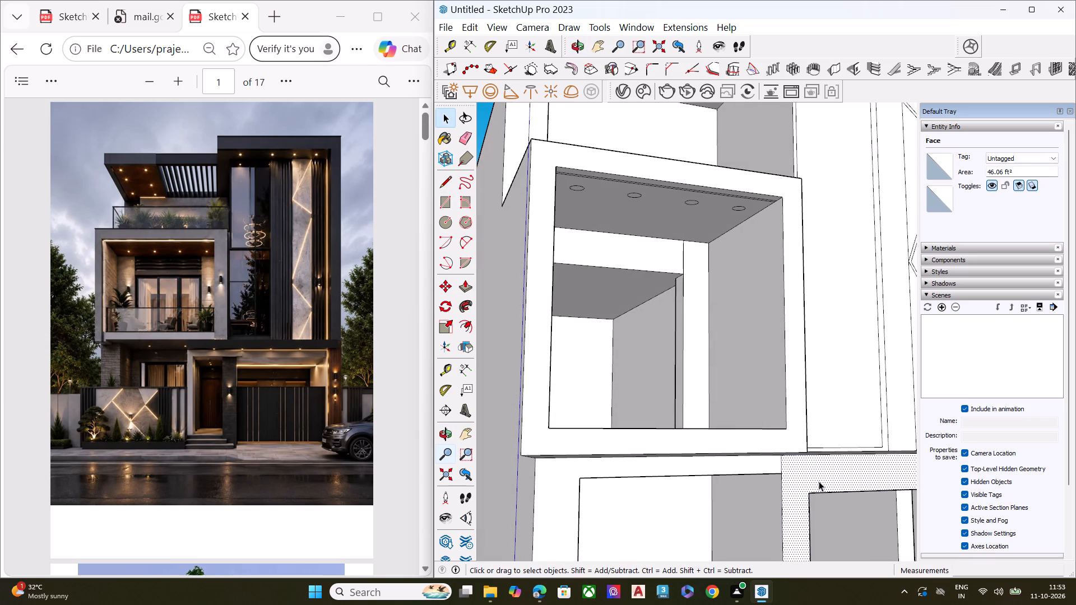
{"action": "key", "text": "p"}
{"action": "left_click", "coordinate": [820, 478]}
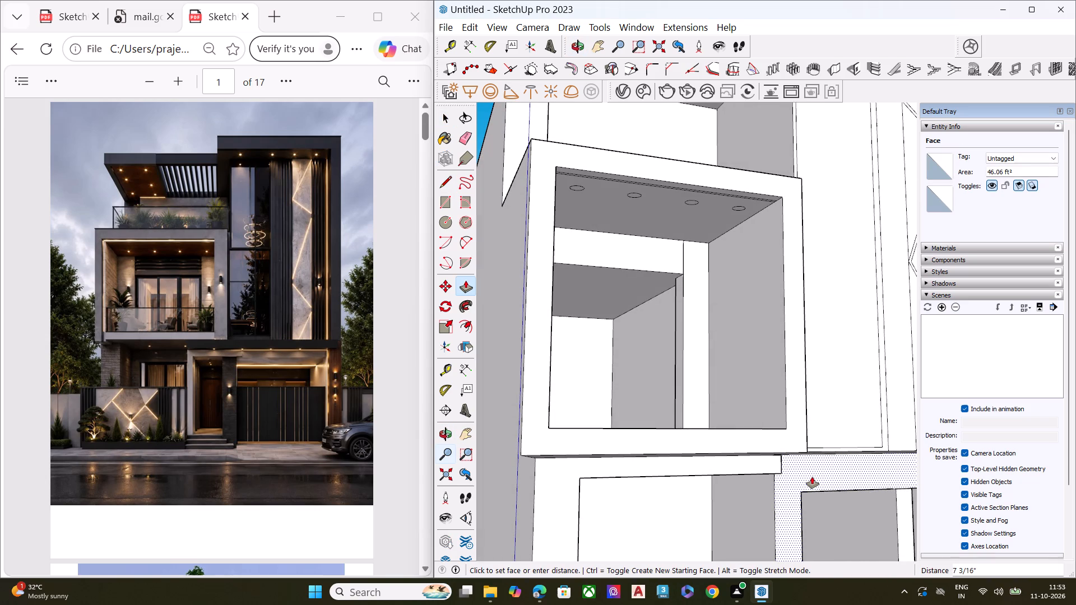
{"action": "left_click", "coordinate": [813, 477]}
{"action": "key", "text": "space"}
Examine the whole front elevation and compare its ground floor with the enlarged reference image in Edge.
{"action": "scroll", "coordinate": [738, 459], "scroll_direction": "down", "scroll_amount": 5}
{"action": "scroll", "coordinate": [729, 460], "scroll_direction": "up", "scroll_amount": 1}
{"action": "scroll", "coordinate": [720, 462], "scroll_direction": "down", "scroll_amount": 3}
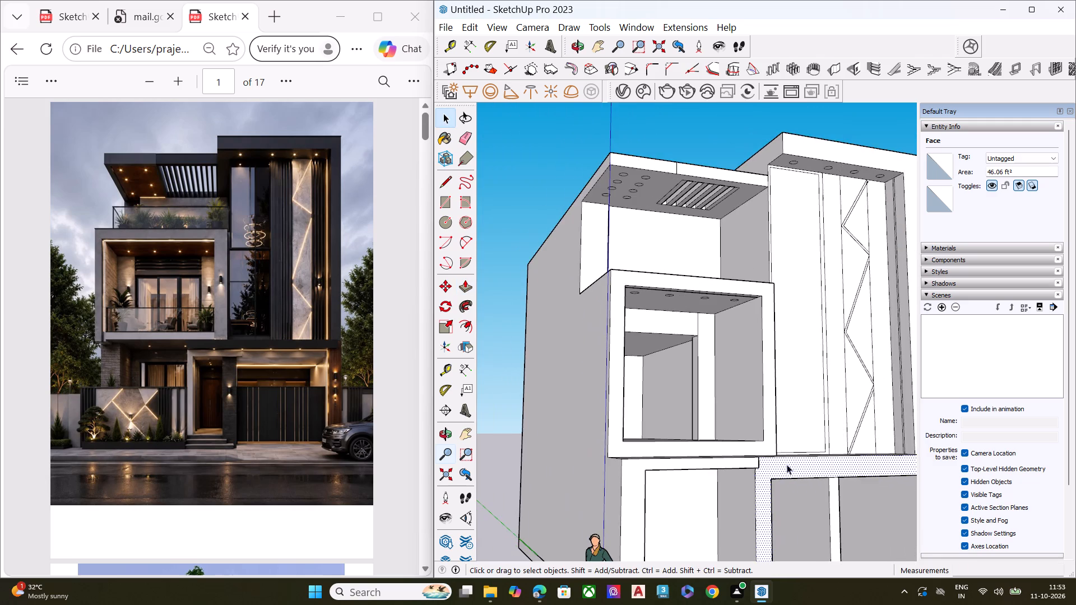
{"action": "scroll", "coordinate": [766, 450], "scroll_direction": "down", "scroll_amount": 7}
{"action": "middle_click_drag", "start_coordinate": [799, 463], "coordinate": [644, 523]}
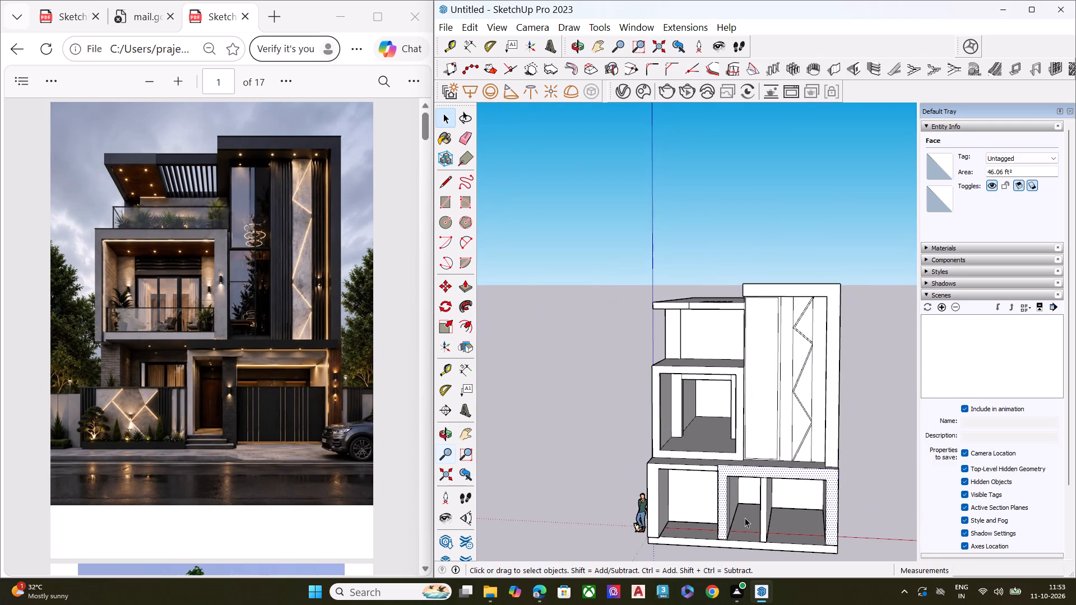
{"action": "middle_click_drag", "start_coordinate": [747, 516], "coordinate": [748, 474]}
{"action": "scroll", "coordinate": [304, 406], "scroll_direction": "up", "scroll_amount": 6}
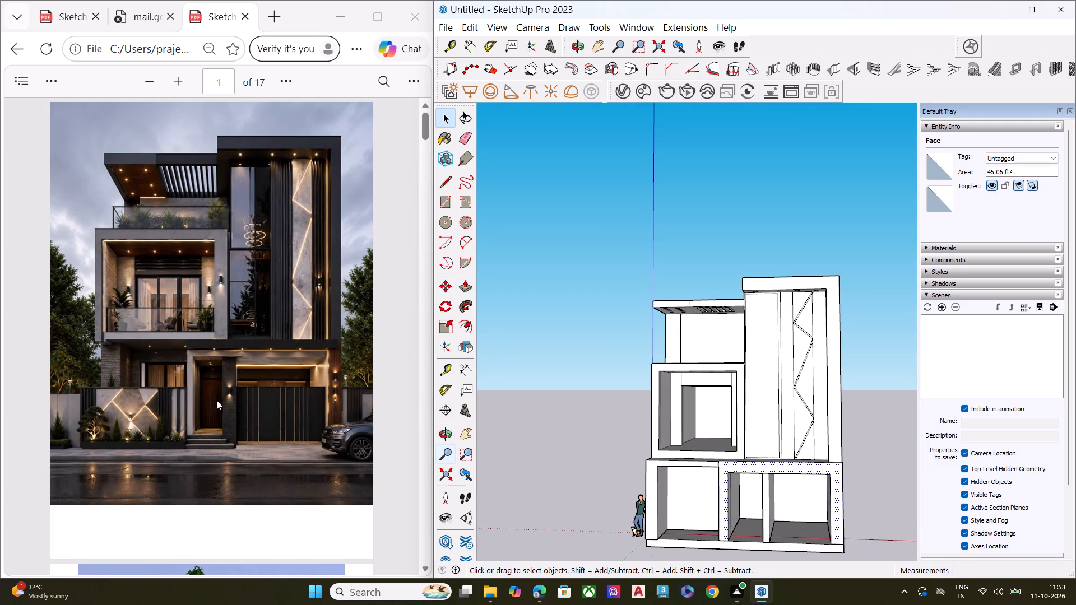
{"action": "double_click", "coordinate": [179, 90]}
{"action": "scroll", "coordinate": [214, 299], "scroll_direction": "down", "scroll_amount": 2}
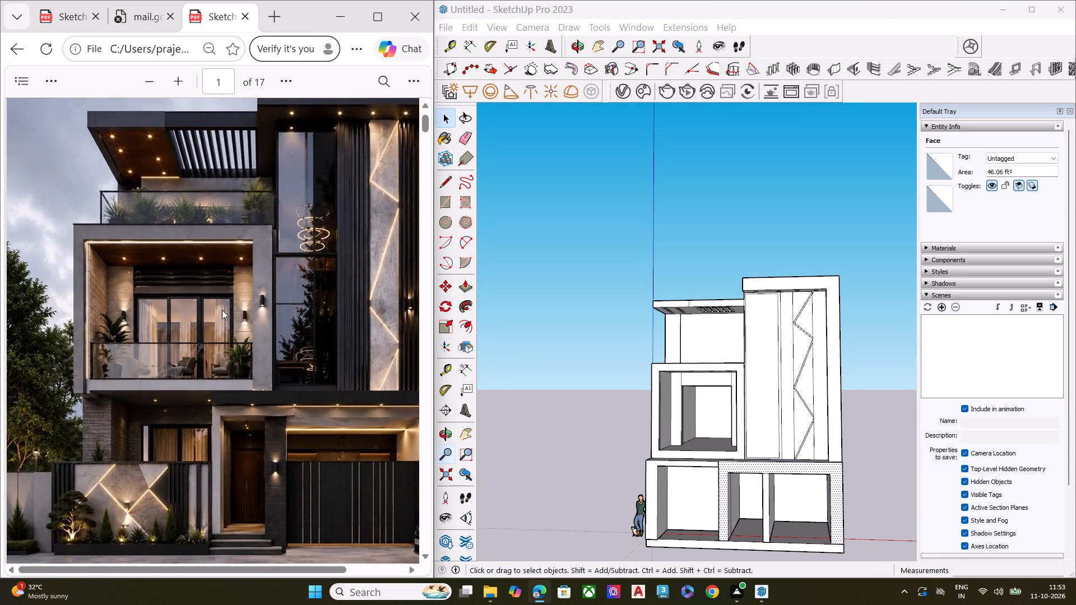
{"action": "scroll", "coordinate": [222, 310], "scroll_direction": "down", "scroll_amount": 1}
{"action": "scroll", "coordinate": [276, 292], "scroll_direction": "up", "scroll_amount": 1}
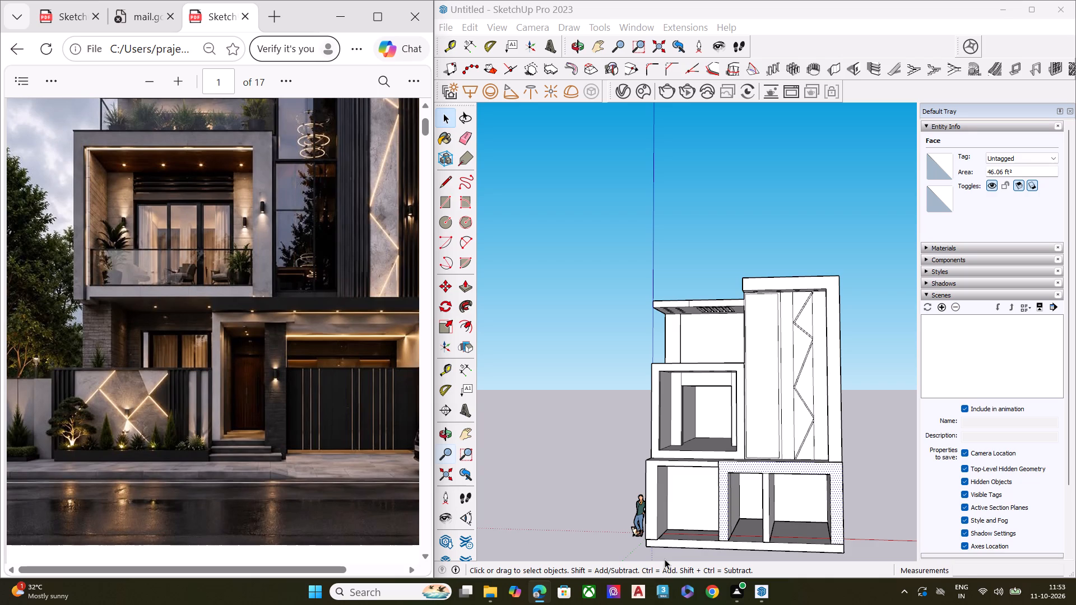
Extend the small end face of the protruding band above the left opening about 15' 3" across to the tower's right edge with Push/Pull.
{"action": "middle_click_drag", "start_coordinate": [652, 490], "coordinate": [729, 362]}
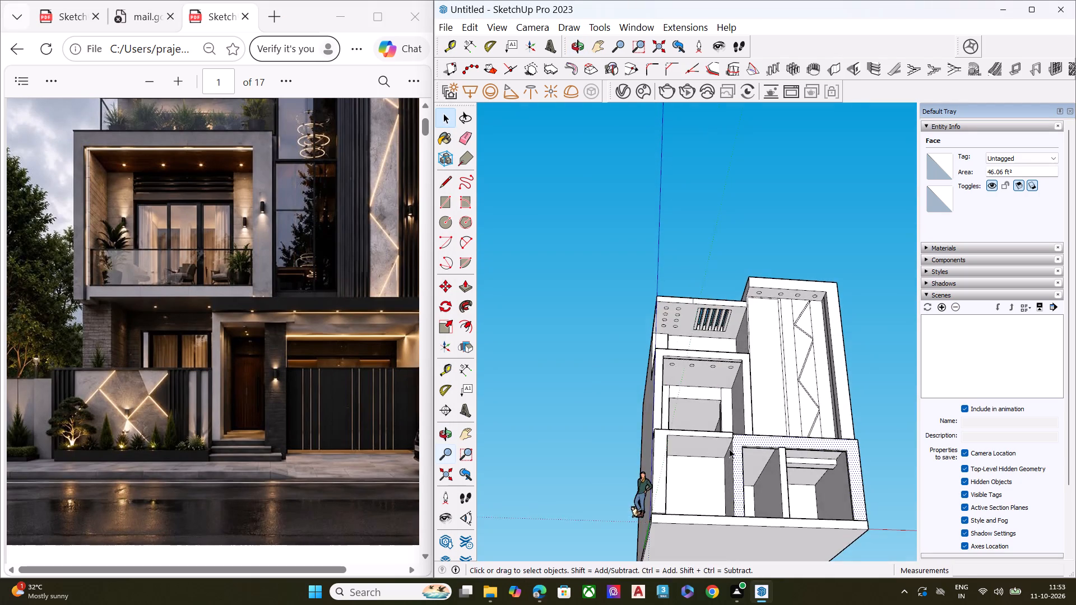
{"action": "scroll", "coordinate": [727, 459], "scroll_direction": "up", "scroll_amount": 8}
{"action": "middle_click_drag", "start_coordinate": [757, 426], "coordinate": [570, 490]}
{"action": "scroll", "coordinate": [606, 460], "scroll_direction": "up", "scroll_amount": 6}
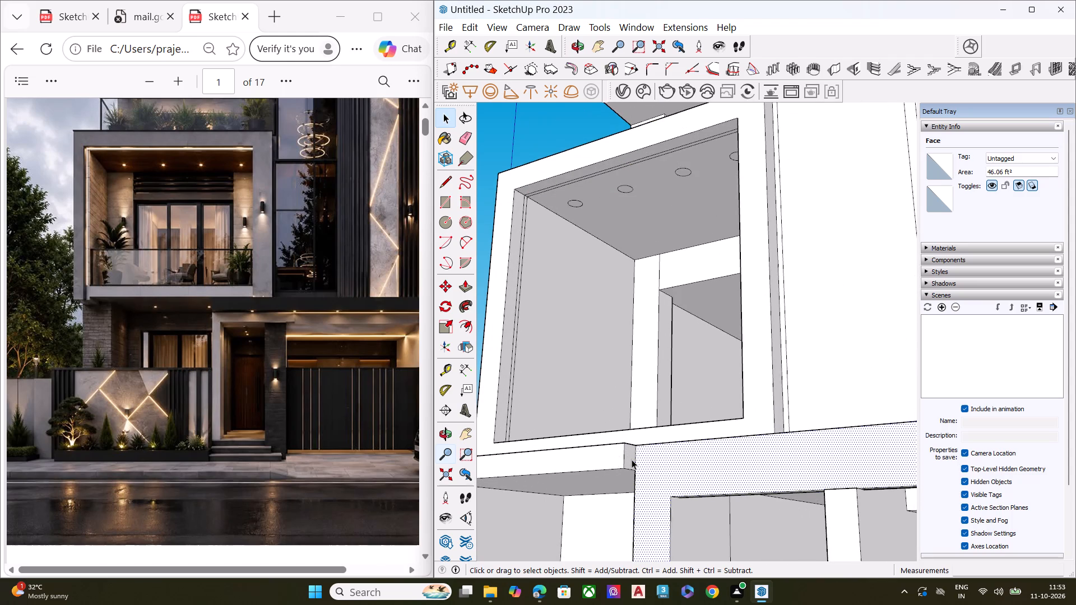
{"action": "left_click", "coordinate": [632, 459]}
{"action": "key", "text": "p"}
{"action": "left_click", "coordinate": [632, 459]}
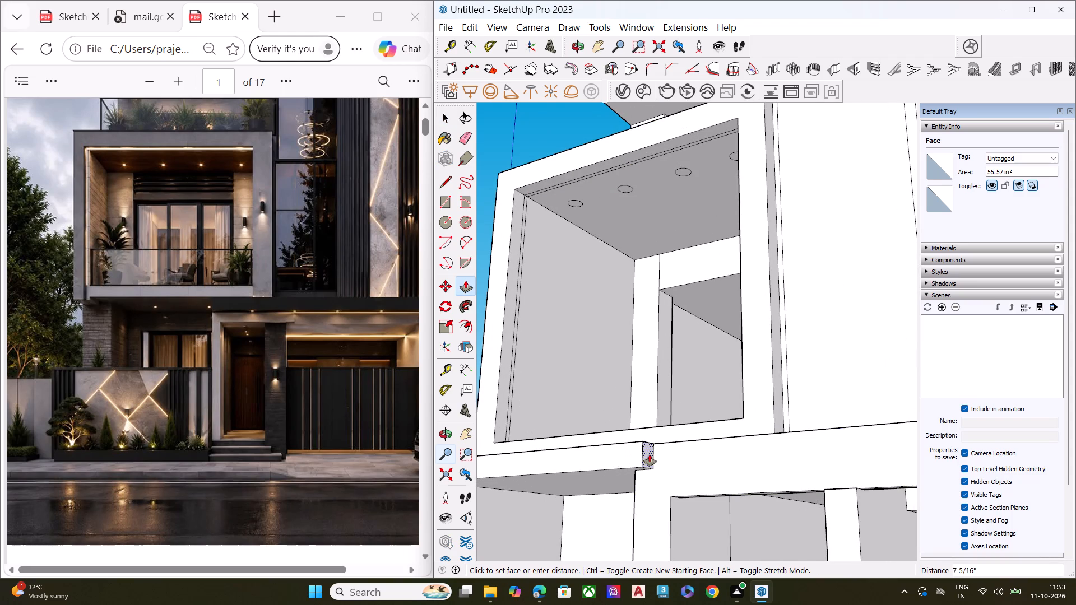
{"action": "scroll", "coordinate": [650, 454], "scroll_direction": "down", "scroll_amount": 2}
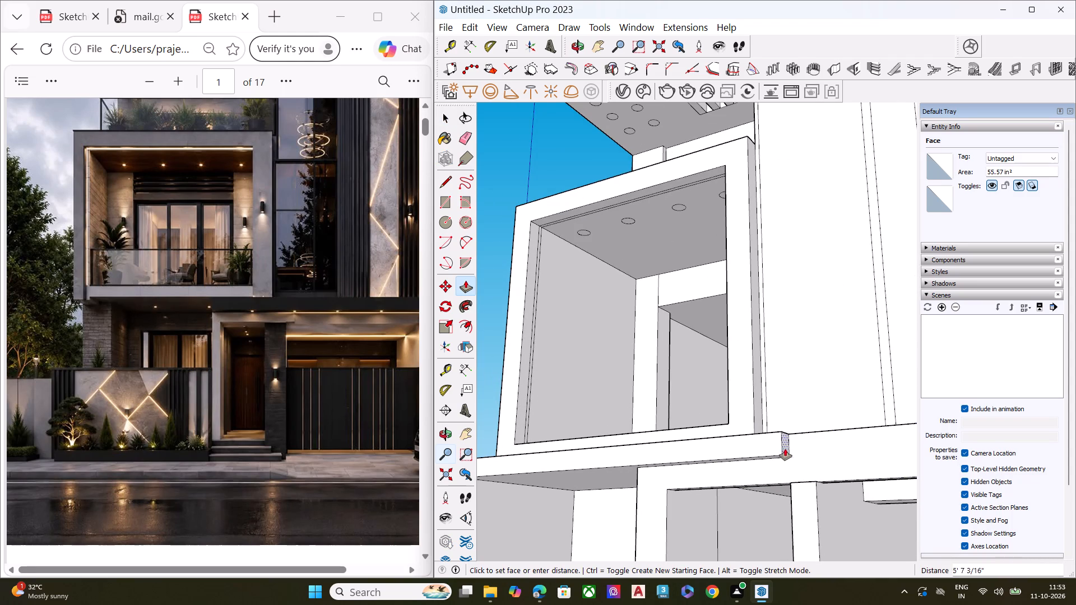
{"action": "scroll", "coordinate": [785, 449], "scroll_direction": "down", "scroll_amount": 10}
{"action": "scroll", "coordinate": [785, 448], "scroll_direction": "up", "scroll_amount": 1}
{"action": "scroll", "coordinate": [785, 448], "scroll_direction": "down", "scroll_amount": 5}
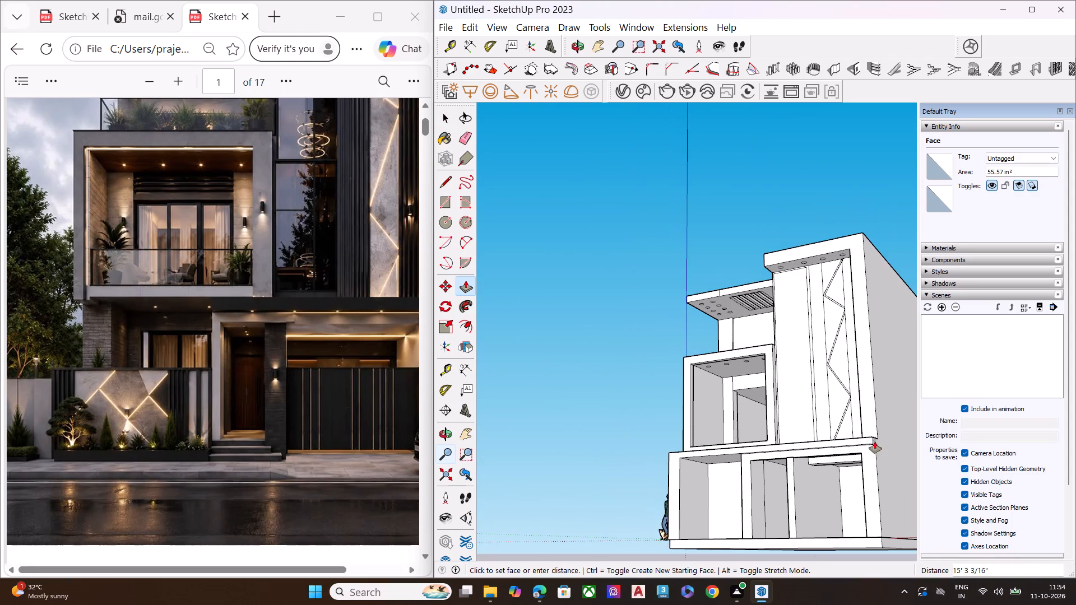
{"action": "left_click", "coordinate": [876, 438]}
{"action": "key", "text": "space"}
Draw a line across the ceiling of the ground floor's left opening, continuing the back edge of the protruding band.
{"action": "middle_click_drag", "start_coordinate": [857, 458], "coordinate": [908, 441]}
{"action": "scroll", "coordinate": [908, 441], "scroll_direction": "up", "scroll_amount": 6}
{"action": "middle_click_drag", "start_coordinate": [640, 463], "coordinate": [689, 376]}
{"action": "middle_click_drag", "start_coordinate": [540, 415], "coordinate": [585, 346]}
{"action": "scroll", "coordinate": [623, 326], "scroll_direction": "up", "scroll_amount": 5}
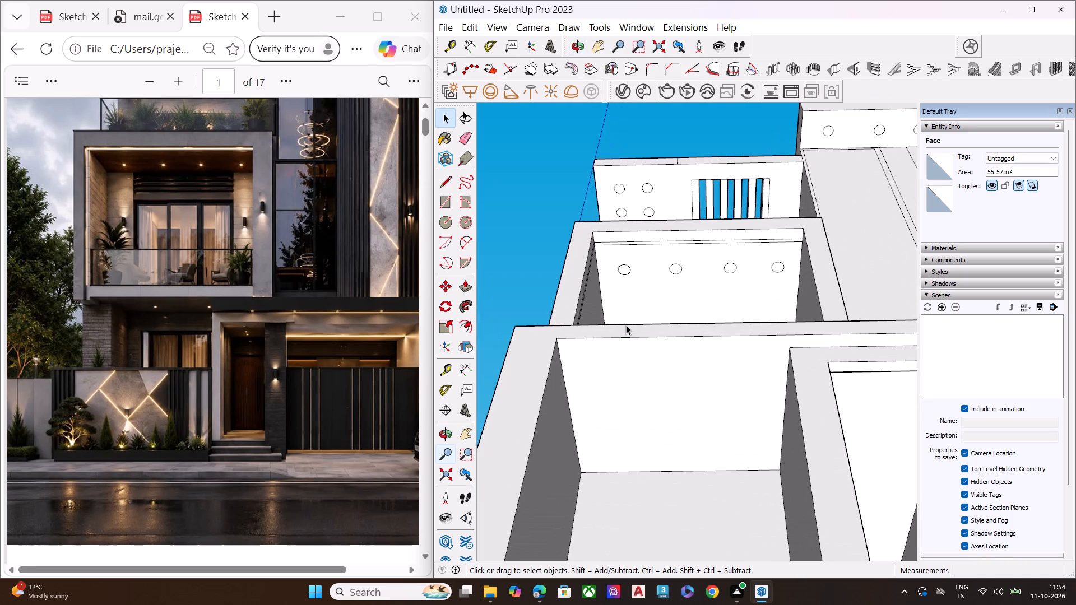
{"action": "key", "text": "l"}
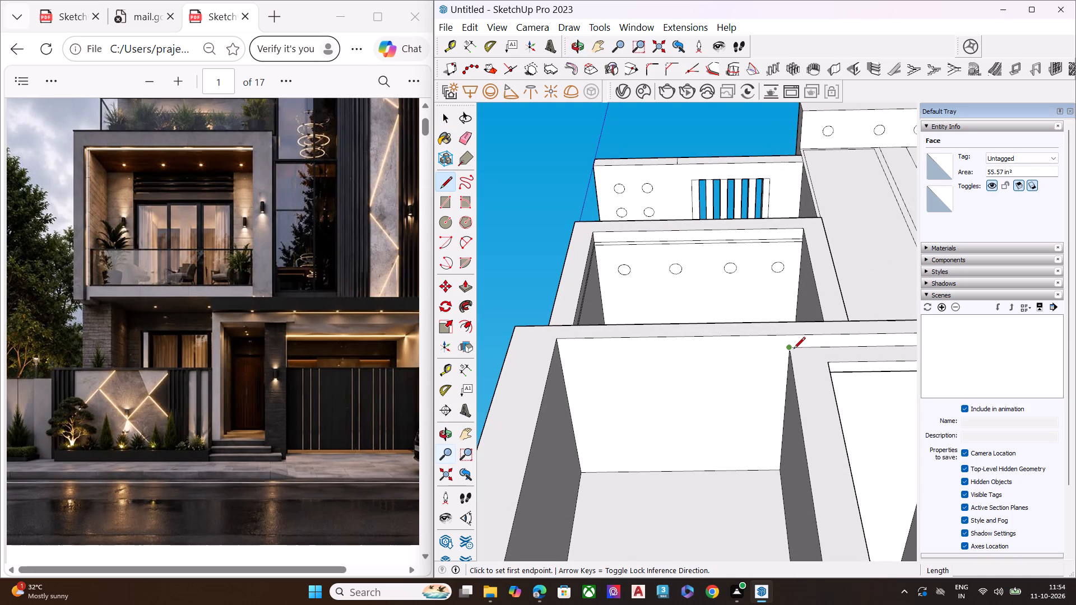
{"action": "left_click", "coordinate": [794, 350]}
{"action": "left_click", "coordinate": [559, 357]}
{"action": "key", "text": "space"}
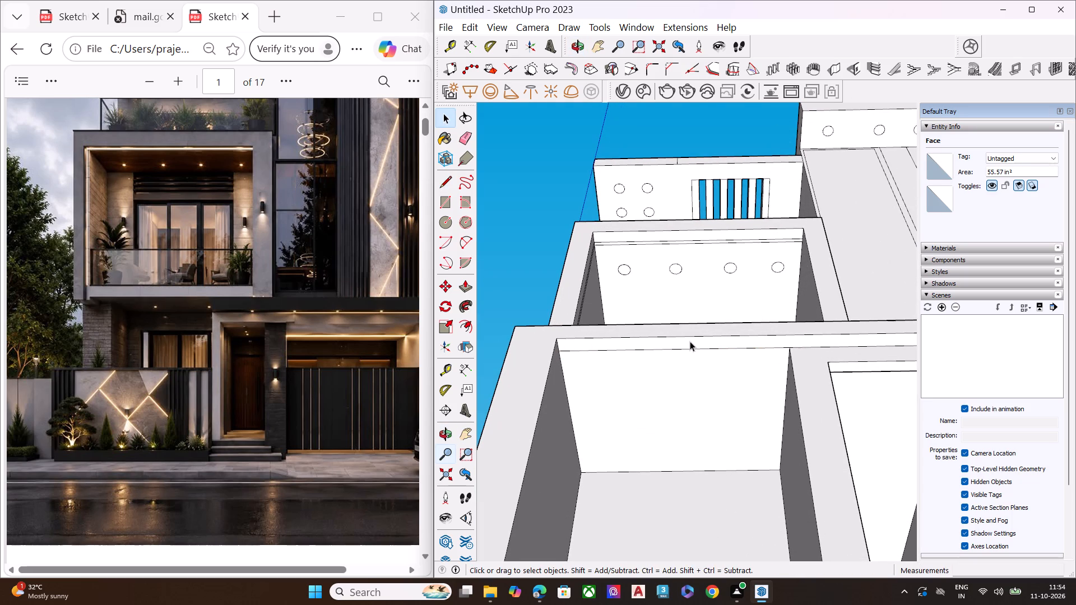
Push the front face of the ground-floor band and left frame inward about 2 9/16" with Push/Pull.
{"action": "scroll", "coordinate": [690, 341], "scroll_direction": "up", "scroll_amount": 4}
{"action": "scroll", "coordinate": [664, 350], "scroll_direction": "down", "scroll_amount": 4}
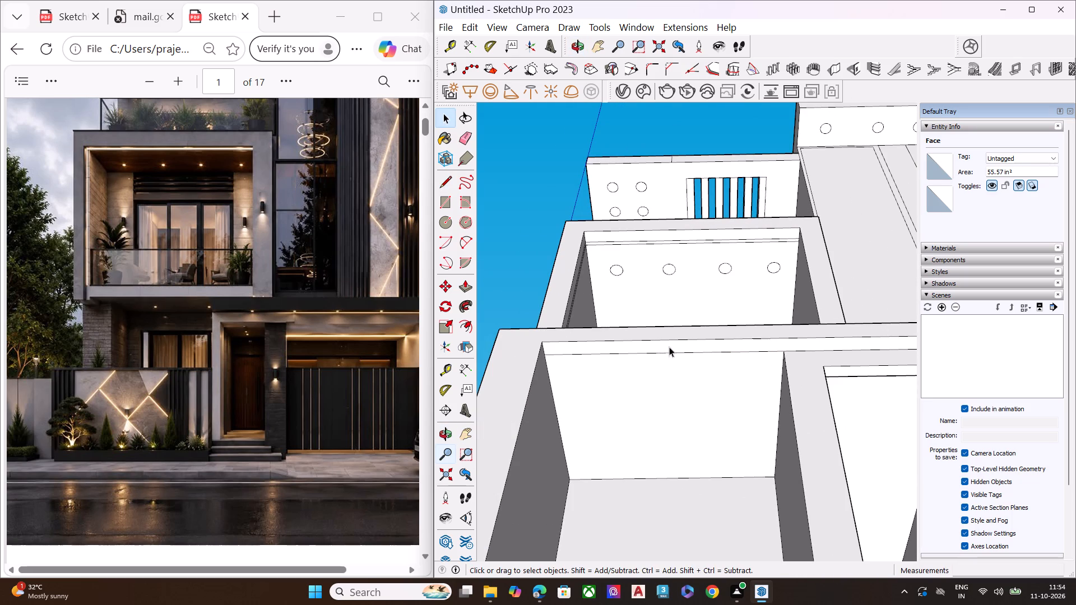
{"action": "middle_click_drag", "start_coordinate": [704, 347], "coordinate": [584, 471]}
{"action": "scroll", "coordinate": [579, 442], "scroll_direction": "up", "scroll_amount": 1}
{"action": "scroll", "coordinate": [658, 369], "scroll_direction": "down", "scroll_amount": 7}
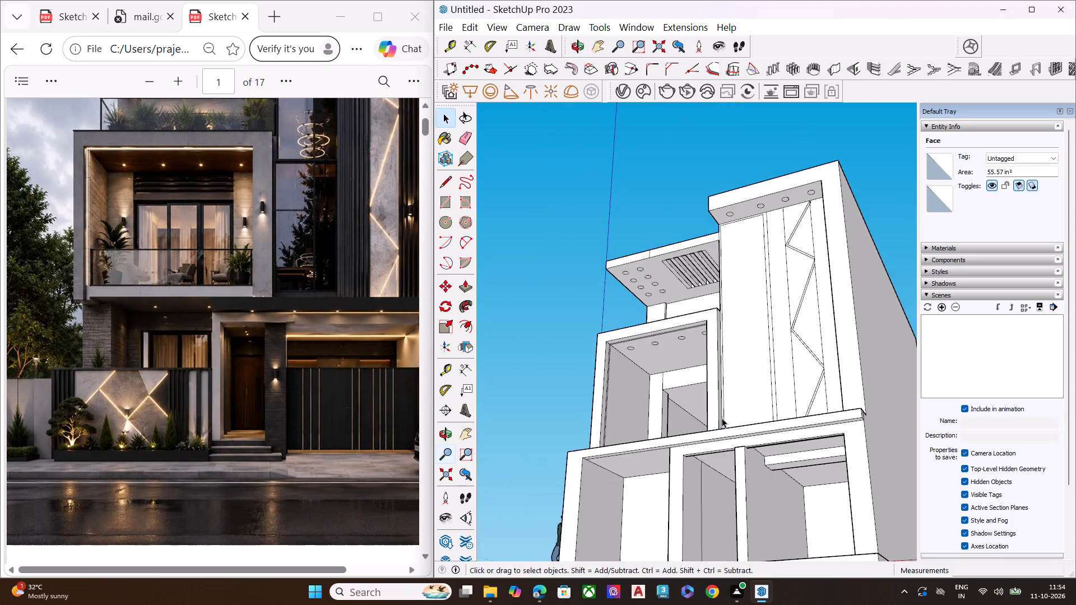
{"action": "middle_click_drag", "start_coordinate": [726, 427], "coordinate": [712, 565]}
{"action": "scroll", "coordinate": [715, 550], "scroll_direction": "up", "scroll_amount": 4}
{"action": "left_click", "coordinate": [704, 458]}
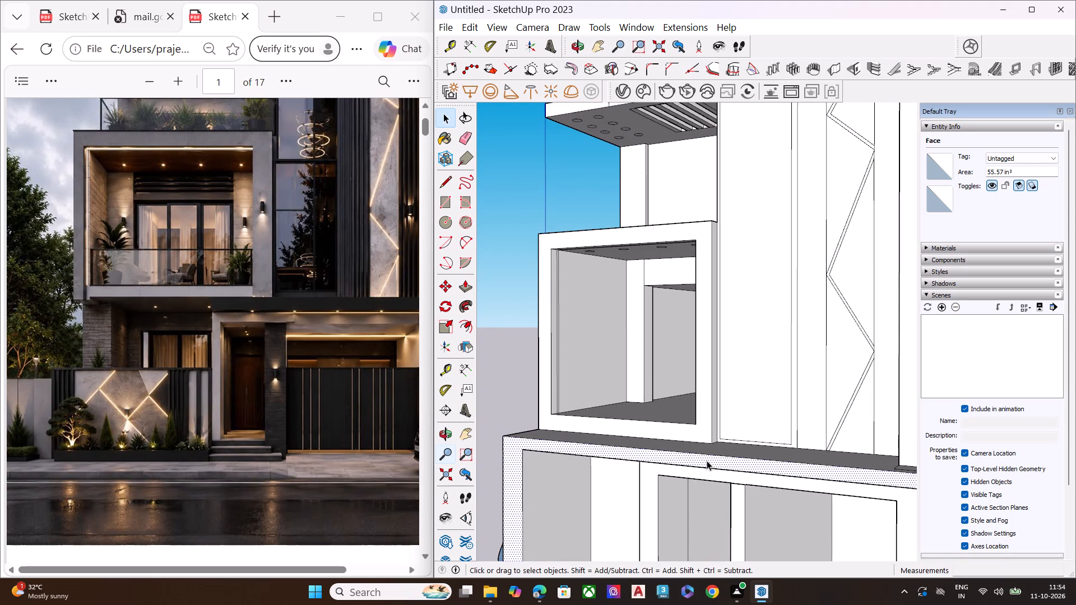
{"action": "key", "text": "p"}
{"action": "left_click", "coordinate": [707, 460]}
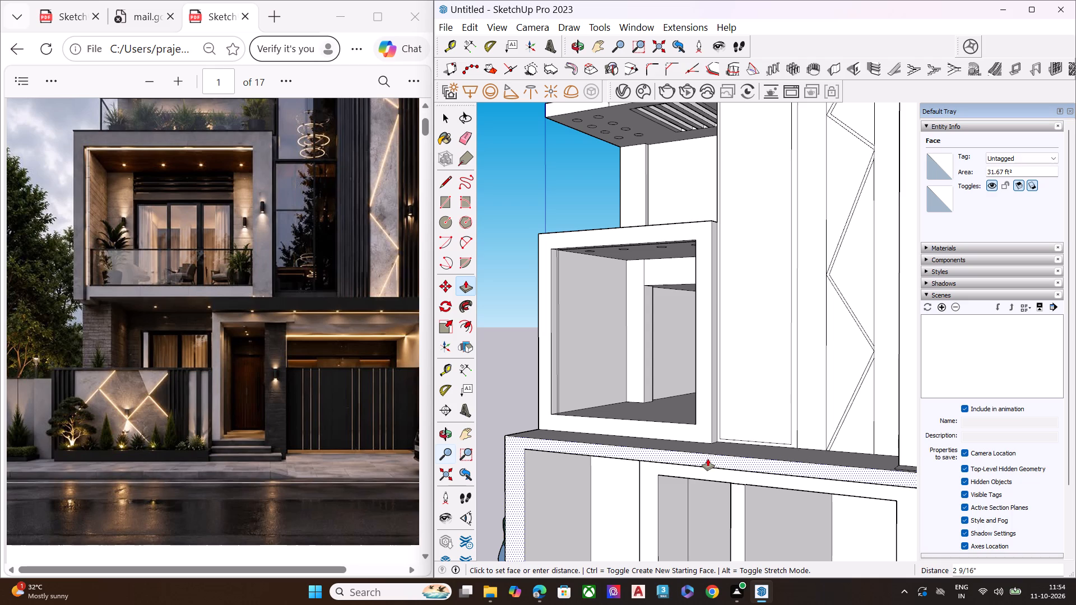
{"action": "left_click", "coordinate": [708, 459]}
{"action": "key", "text": "space"}
{"action": "left_click", "coordinate": [503, 400]}
Pull the front face of the balcony frame outward about 3' 1 9/16" with Push/Pull, level with the band's front face.
{"action": "scroll", "coordinate": [604, 369], "scroll_direction": "down", "scroll_amount": 1}
{"action": "scroll", "coordinate": [604, 369], "scroll_direction": "up", "scroll_amount": 1}
{"action": "scroll", "coordinate": [604, 369], "scroll_direction": "down", "scroll_amount": 5}
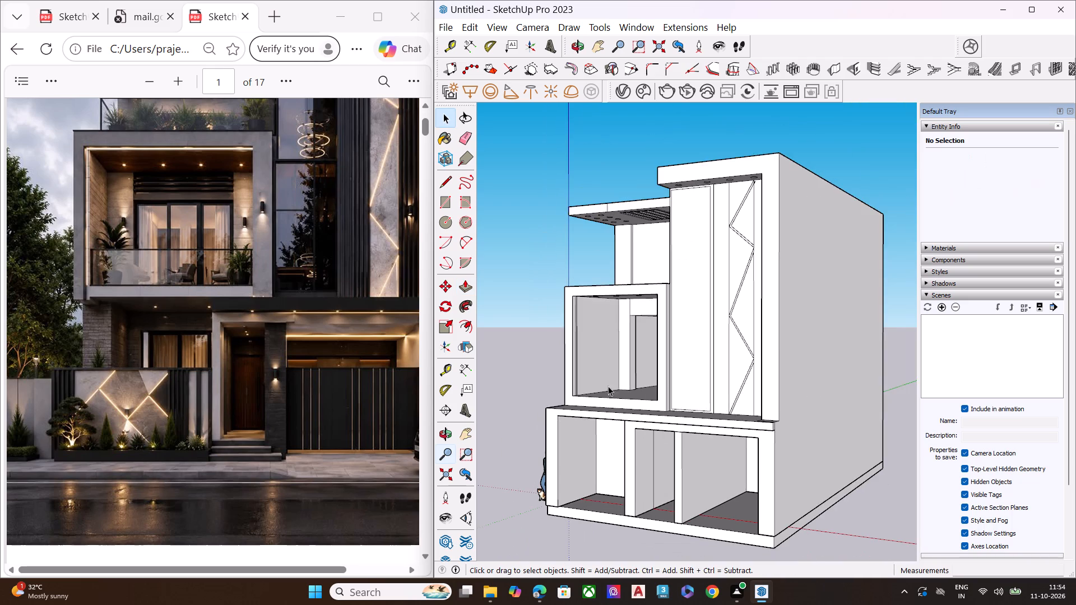
{"action": "middle_click_drag", "start_coordinate": [600, 417], "coordinate": [814, 453]}
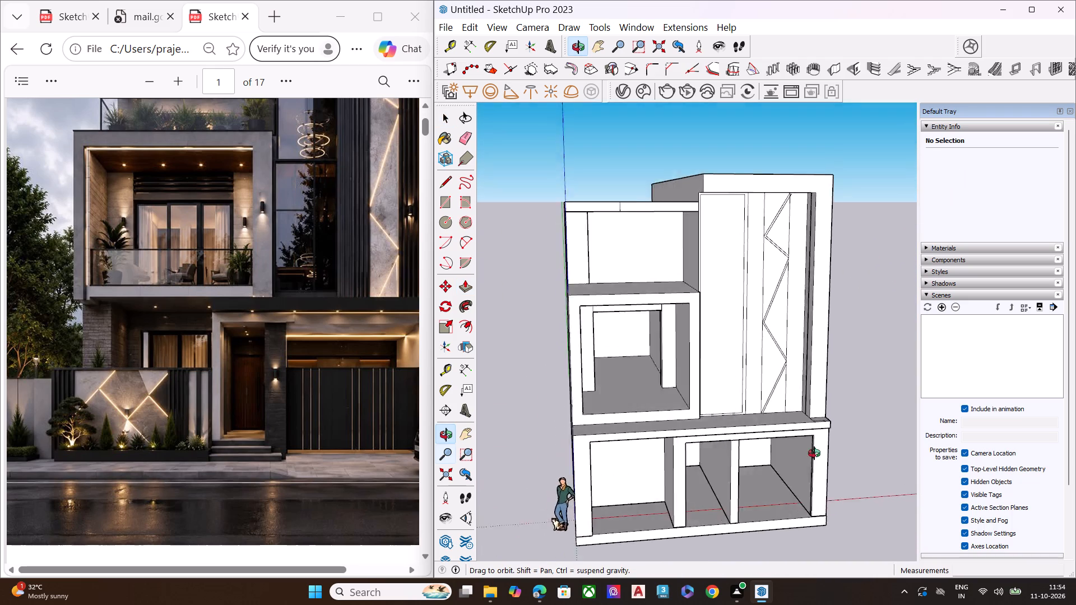
{"action": "middle_click_drag", "start_coordinate": [814, 453], "coordinate": [972, 412]}
{"action": "scroll", "coordinate": [686, 392], "scroll_direction": "up", "scroll_amount": 6}
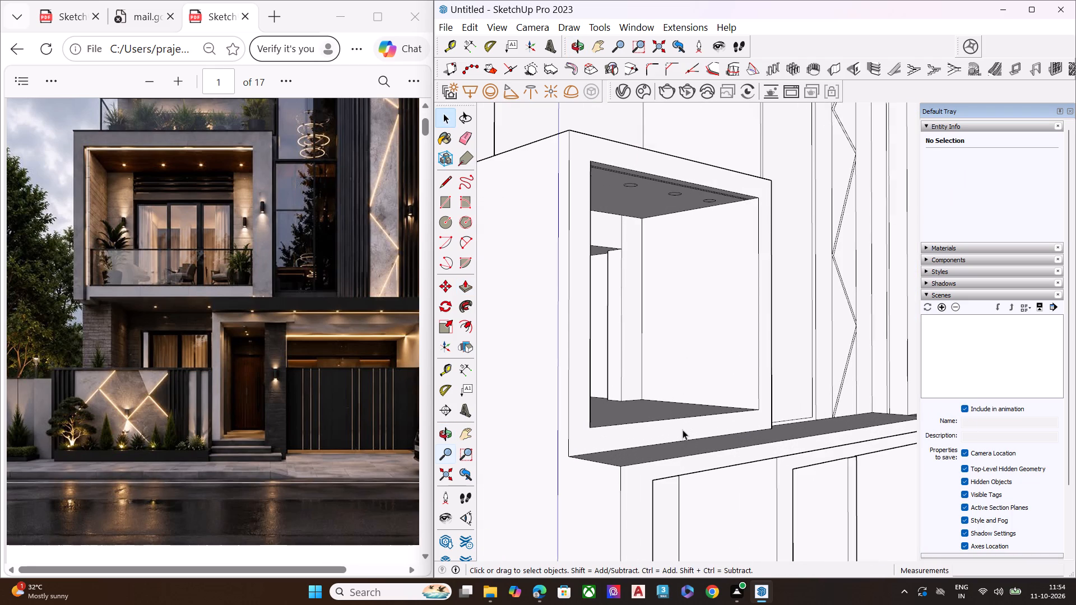
{"action": "left_click", "coordinate": [683, 430]}
{"action": "key", "text": "p"}
{"action": "left_click", "coordinate": [683, 430]}
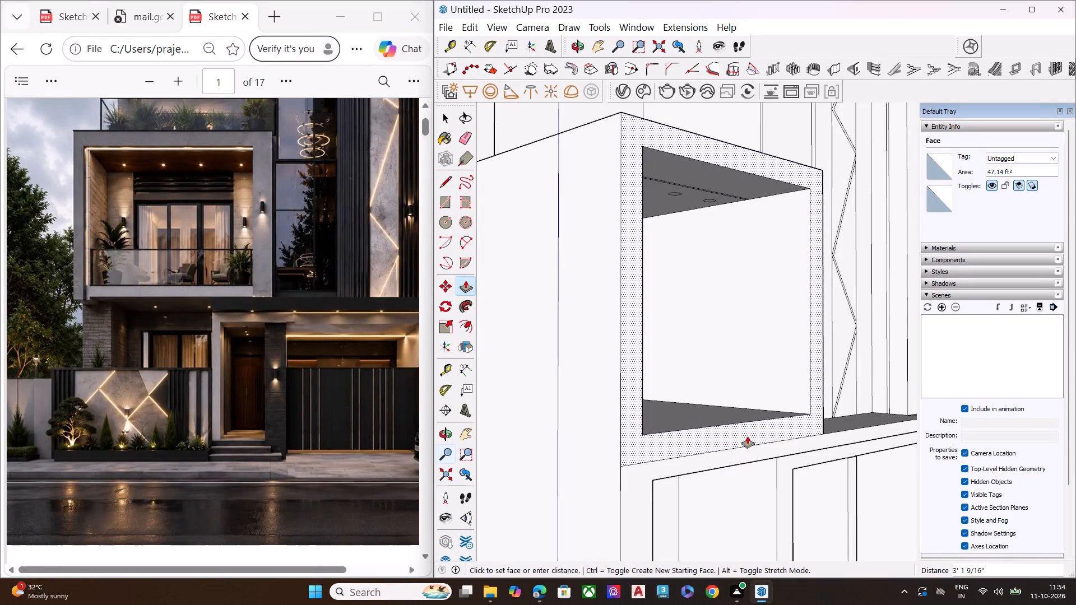
{"action": "left_click", "coordinate": [748, 436]}
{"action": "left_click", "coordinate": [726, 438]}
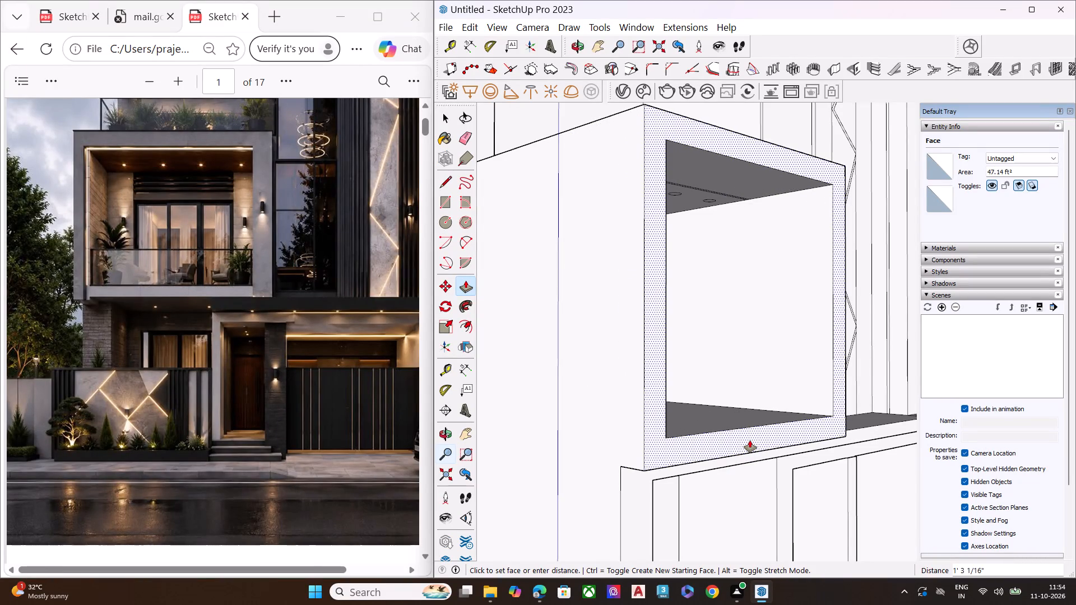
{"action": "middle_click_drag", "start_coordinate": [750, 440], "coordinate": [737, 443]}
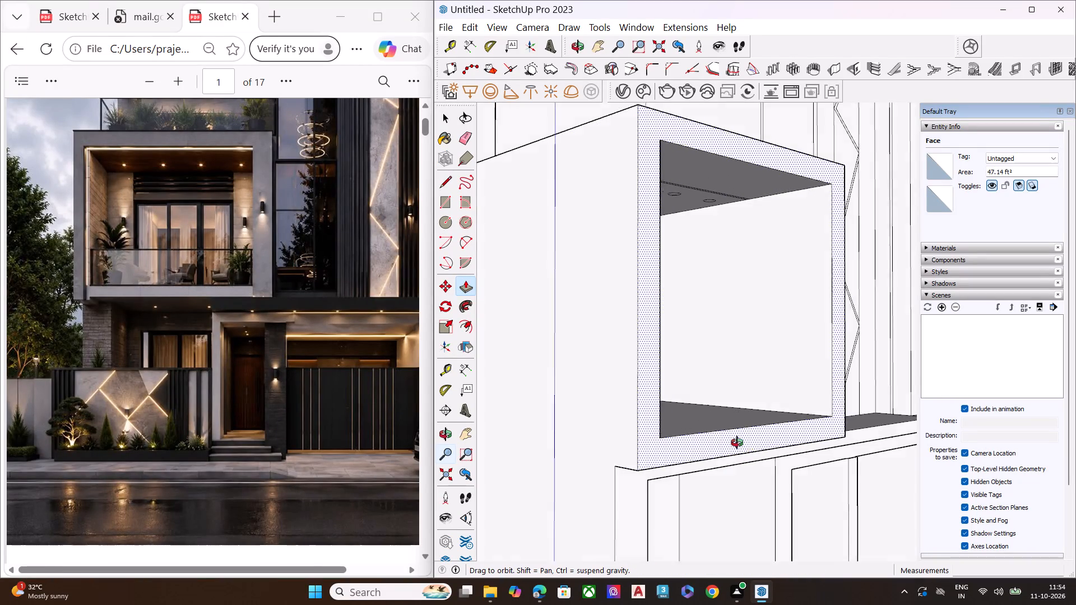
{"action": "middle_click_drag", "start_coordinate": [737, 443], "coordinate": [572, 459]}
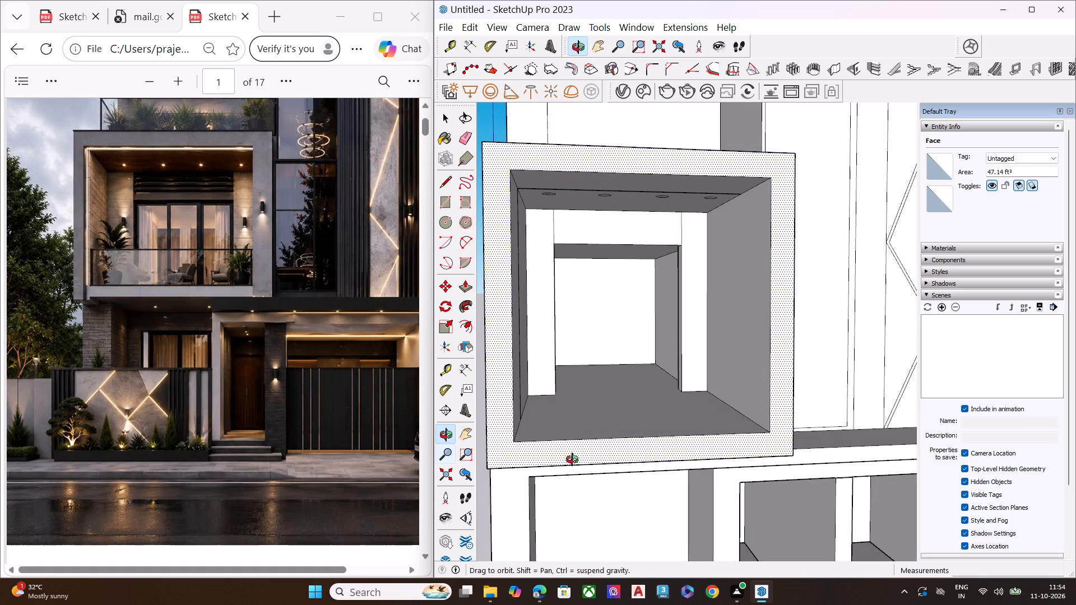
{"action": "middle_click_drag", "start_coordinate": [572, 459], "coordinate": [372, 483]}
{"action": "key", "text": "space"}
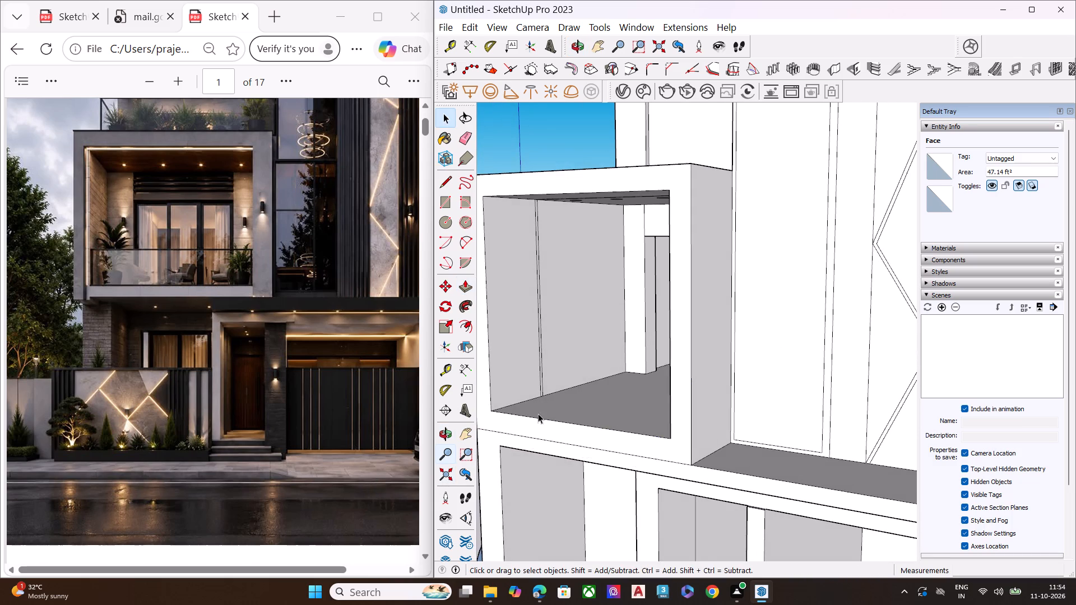
Push the front face of the ground-floor band and left frame inward 4 1/2" with Push/Pull, flush with the door and garage frame.
{"action": "scroll", "coordinate": [559, 412], "scroll_direction": "down", "scroll_amount": 8}
{"action": "scroll", "coordinate": [633, 510], "scroll_direction": "up", "scroll_amount": 6}
{"action": "left_click", "coordinate": [637, 376]}
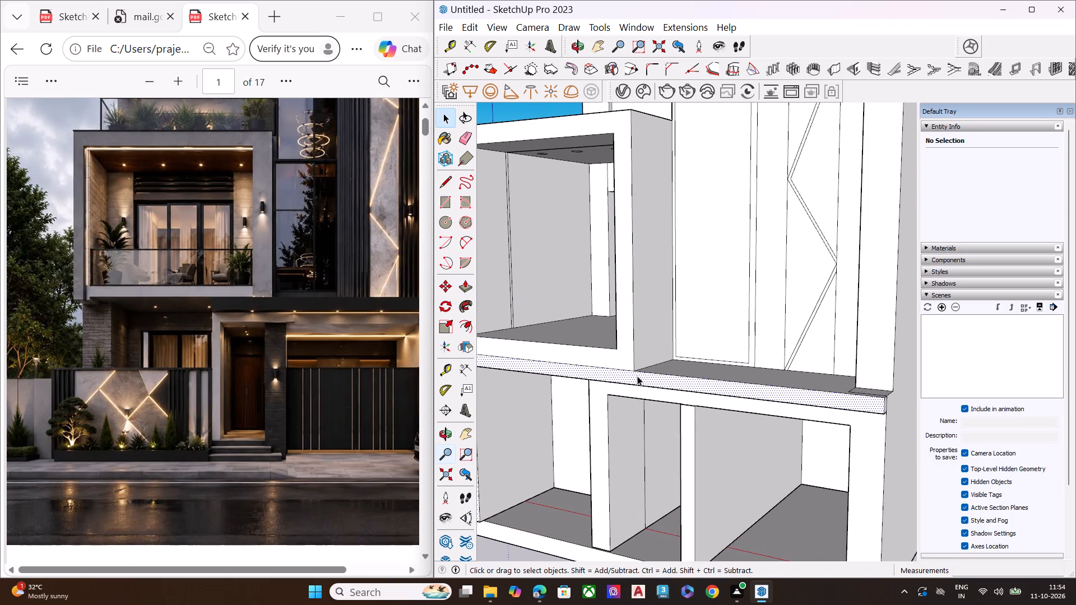
{"action": "key", "text": "p"}
{"action": "left_click", "coordinate": [637, 376]}
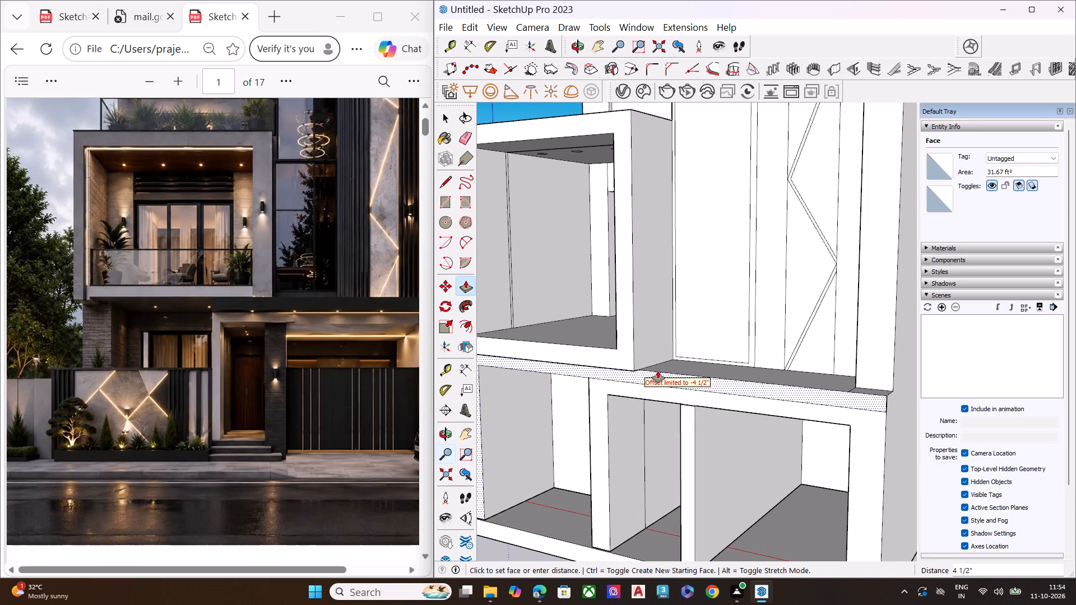
{"action": "left_click", "coordinate": [658, 371]}
{"action": "key", "text": "space"}
Draw a short vertical line across the band's front face, up from the top outer corner of the door and garage frame.
{"action": "middle_click_drag", "start_coordinate": [583, 421], "coordinate": [667, 308]}
{"action": "scroll", "coordinate": [620, 348], "scroll_direction": "up", "scroll_amount": 1}
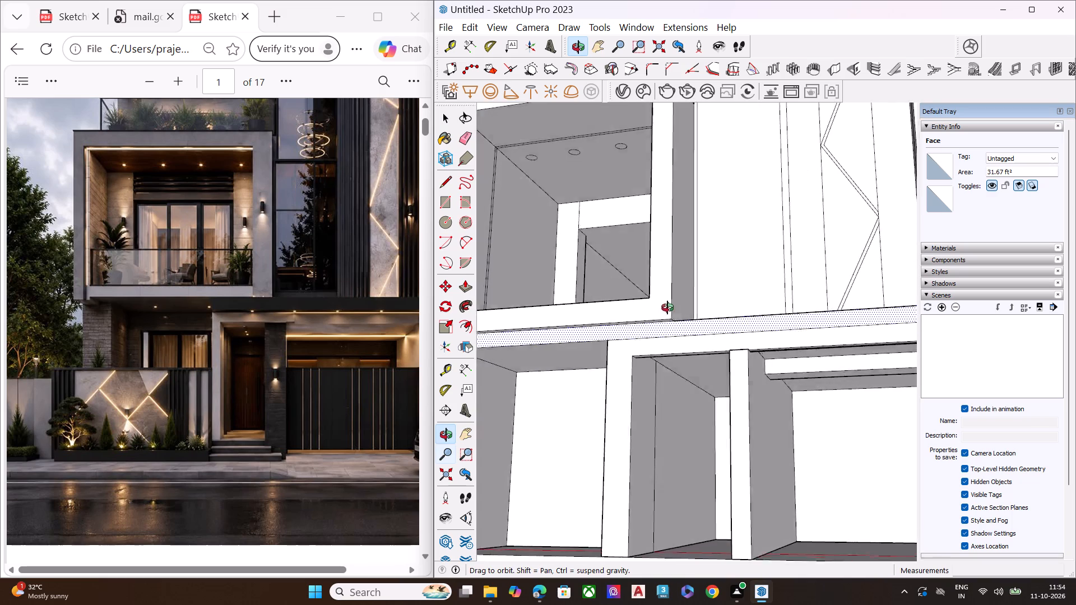
{"action": "middle_click_drag", "start_coordinate": [667, 308], "coordinate": [740, 294]}
{"action": "scroll", "coordinate": [638, 324], "scroll_direction": "up", "scroll_amount": 6}
{"action": "key", "text": "l"}
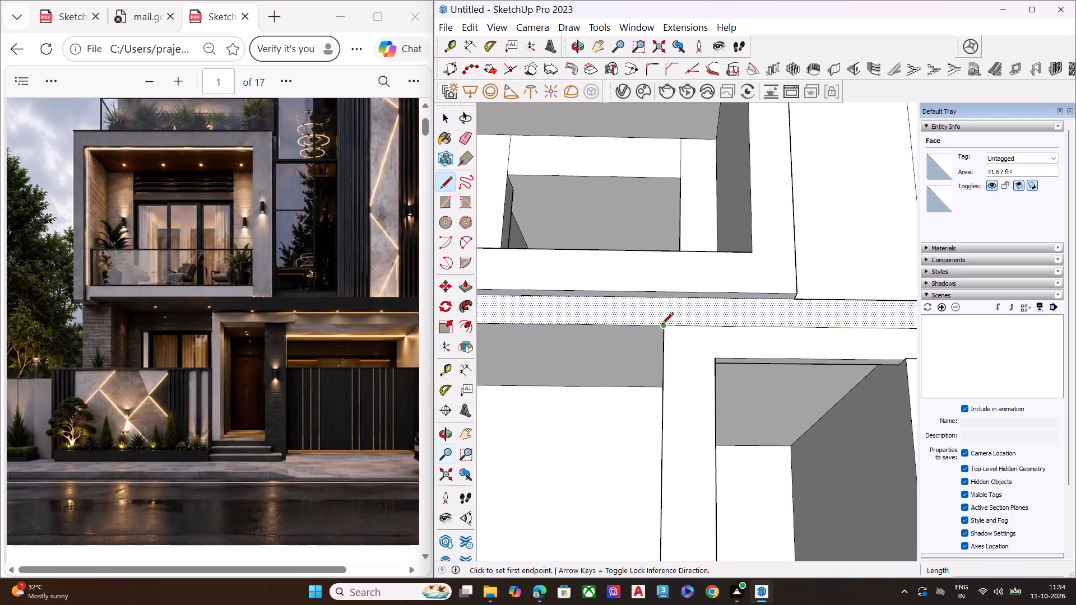
{"action": "left_click", "coordinate": [662, 325]}
{"action": "left_click", "coordinate": [661, 298]}
{"action": "key", "text": "space"}
Pull the section of the band and frame around the left opening outward with Push/Pull, up to the balcony frame's front.
{"action": "left_click", "coordinate": [653, 312]}
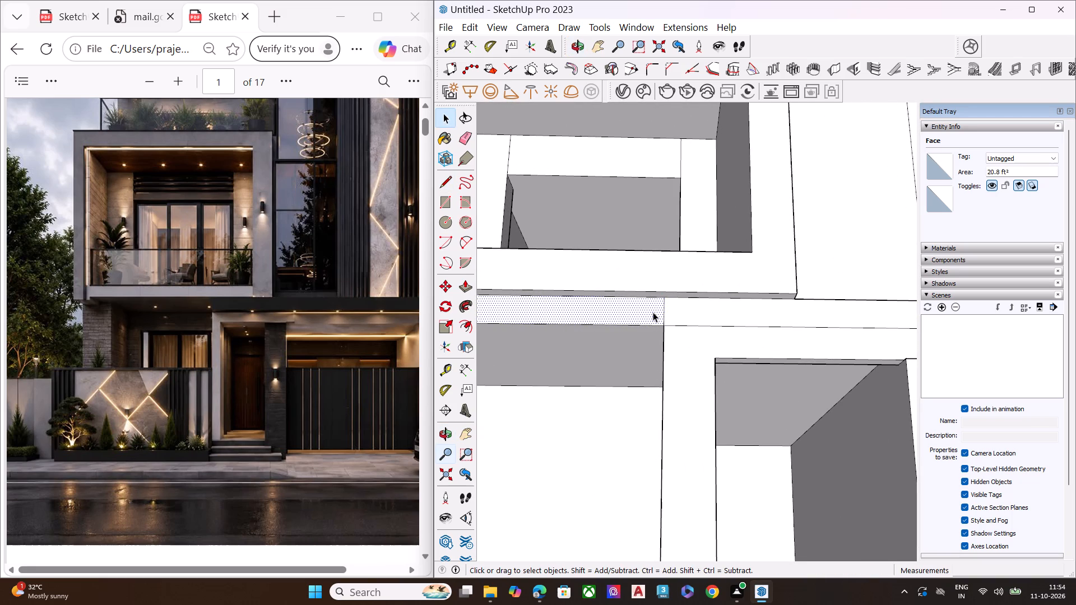
{"action": "key", "text": "p"}
{"action": "left_click", "coordinate": [653, 312]}
{"action": "left_click", "coordinate": [653, 304]}
{"action": "key", "text": "space"}
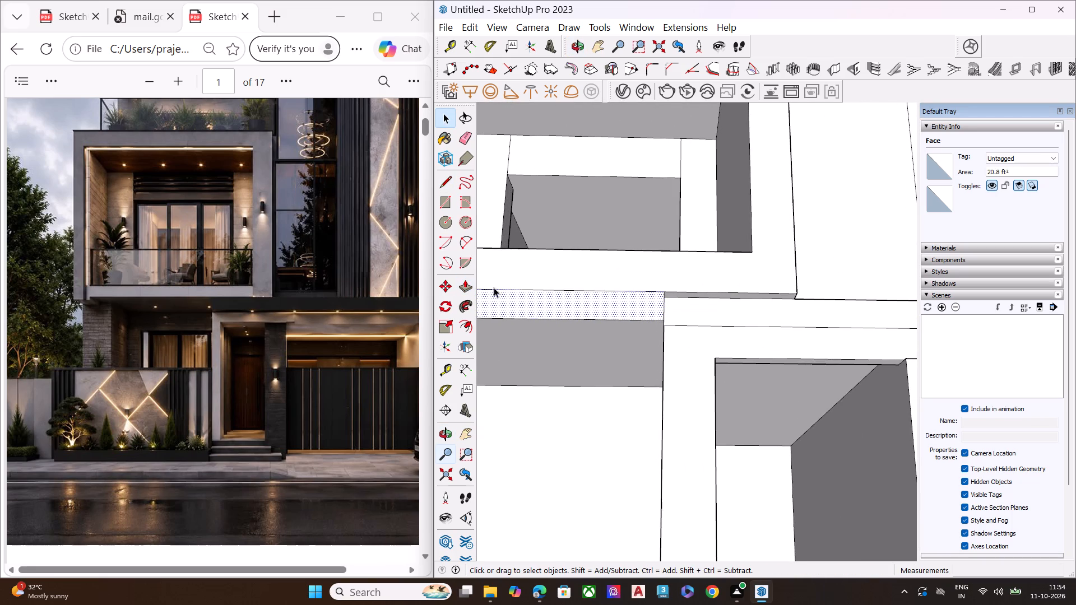
Pull the band section above the door and garage openings outward with Push/Pull until it aligns with the left section.
{"action": "scroll", "coordinate": [494, 287], "scroll_direction": "down", "scroll_amount": 3}
{"action": "scroll", "coordinate": [493, 288], "scroll_direction": "up", "scroll_amount": 1}
{"action": "scroll", "coordinate": [493, 288], "scroll_direction": "down", "scroll_amount": 3}
{"action": "scroll", "coordinate": [493, 292], "scroll_direction": "up", "scroll_amount": 1}
{"action": "middle_click_drag", "start_coordinate": [680, 317], "coordinate": [461, 482]}
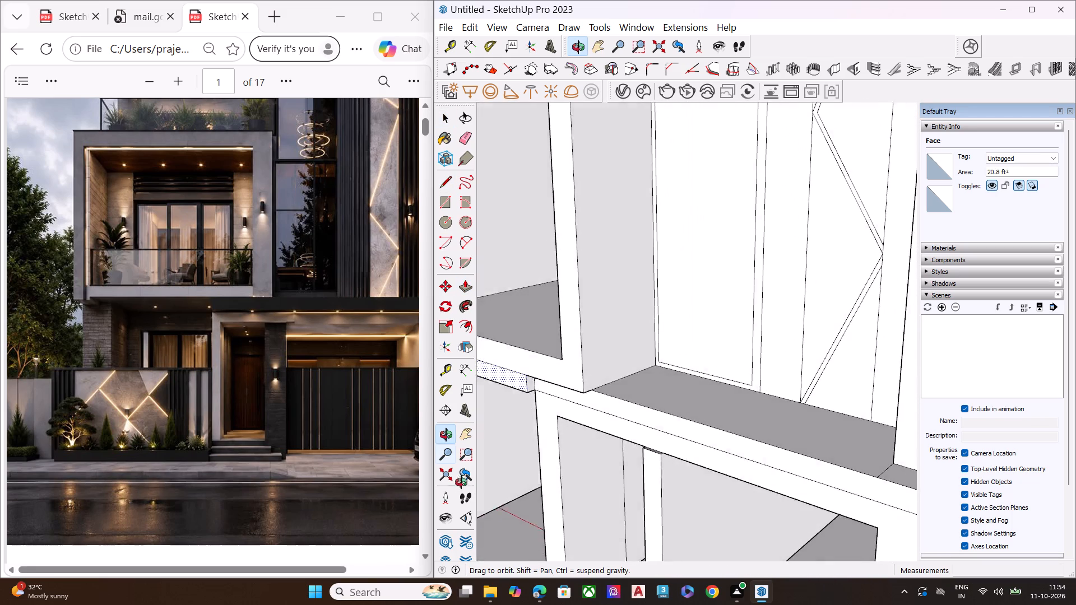
{"action": "middle_click_drag", "start_coordinate": [461, 482], "coordinate": [398, 432]}
{"action": "scroll", "coordinate": [405, 436], "scroll_direction": "down", "scroll_amount": 1}
{"action": "left_click", "coordinate": [715, 410]}
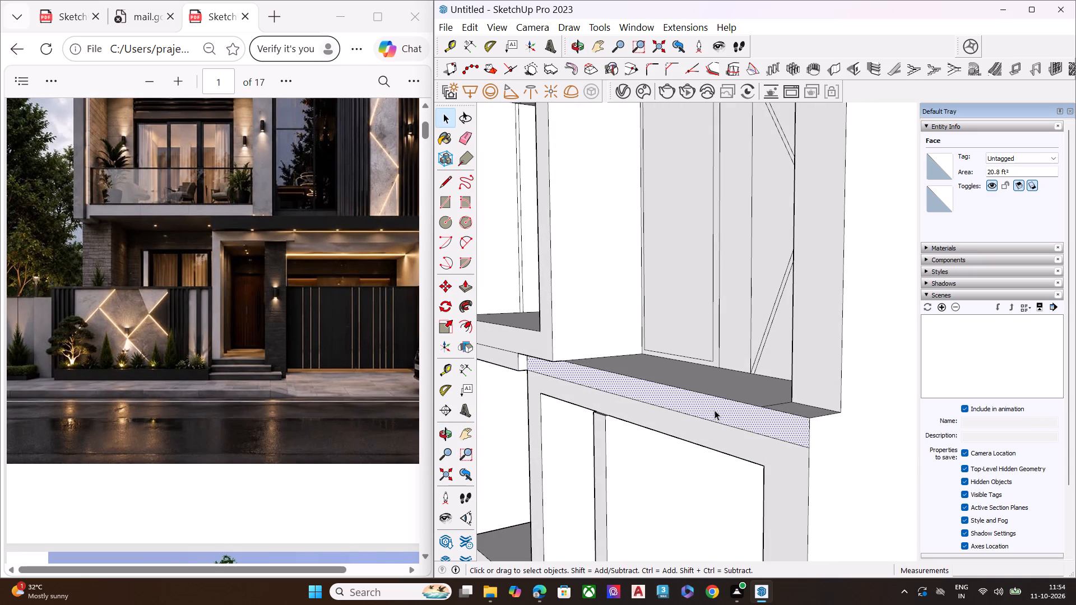
{"action": "key", "text": "p"}
{"action": "left_click", "coordinate": [715, 410]}
{"action": "left_click", "coordinate": [537, 361]}
{"action": "key", "text": "space"}
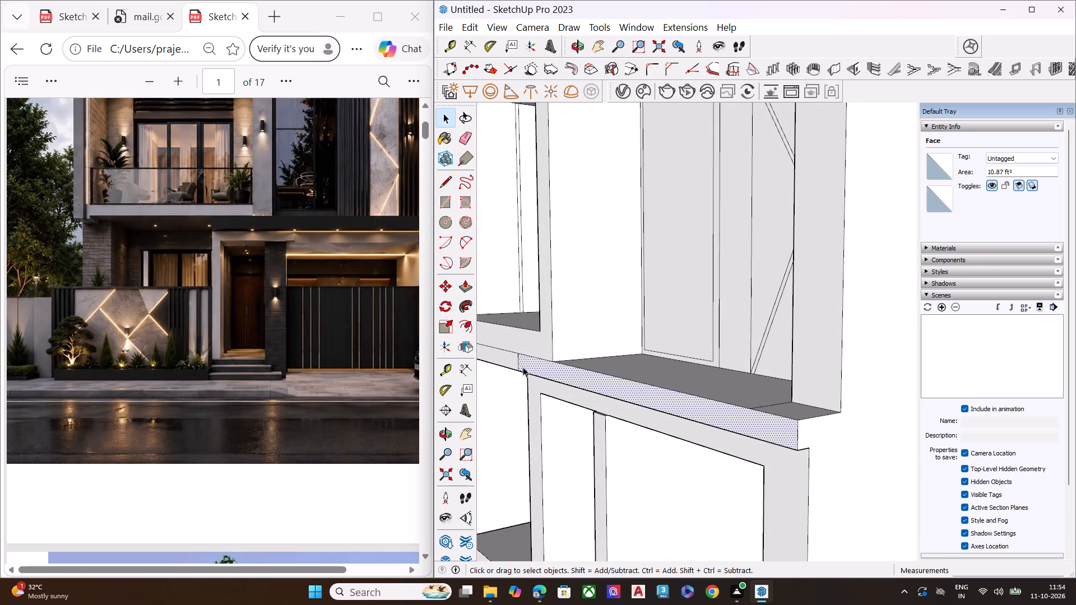
Delete the vertical seam line between the left and right sections of the band's front face.
{"action": "scroll", "coordinate": [519, 365], "scroll_direction": "up", "scroll_amount": 1}
{"action": "scroll", "coordinate": [517, 364], "scroll_direction": "down", "scroll_amount": 1}
{"action": "scroll", "coordinate": [515, 364], "scroll_direction": "up", "scroll_amount": 5}
{"action": "left_click", "coordinate": [523, 360]}
{"action": "left_click", "coordinate": [520, 363]}
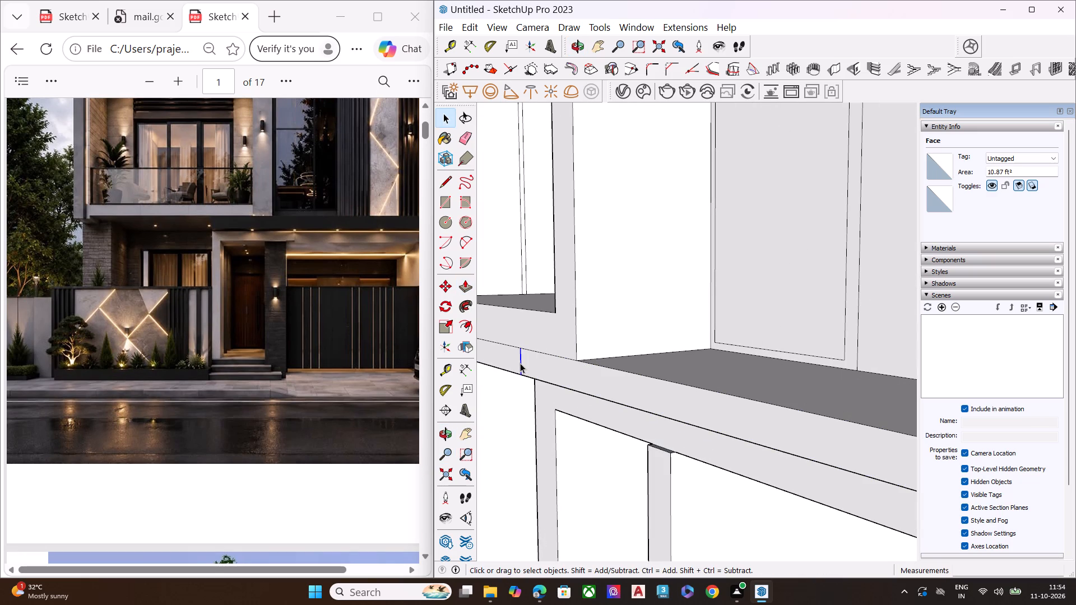
{"action": "key", "text": "Delete"}
Delete the short leftover edge on the band's top surface beside the tower's outer corner.
{"action": "scroll", "coordinate": [539, 353], "scroll_direction": "down", "scroll_amount": 6}
{"action": "scroll", "coordinate": [635, 340], "scroll_direction": "up", "scroll_amount": 1}
{"action": "scroll", "coordinate": [638, 340], "scroll_direction": "down", "scroll_amount": 2}
{"action": "scroll", "coordinate": [729, 355], "scroll_direction": "down", "scroll_amount": 4}
{"action": "scroll", "coordinate": [739, 355], "scroll_direction": "up", "scroll_amount": 1}
{"action": "scroll", "coordinate": [743, 355], "scroll_direction": "down", "scroll_amount": 4}
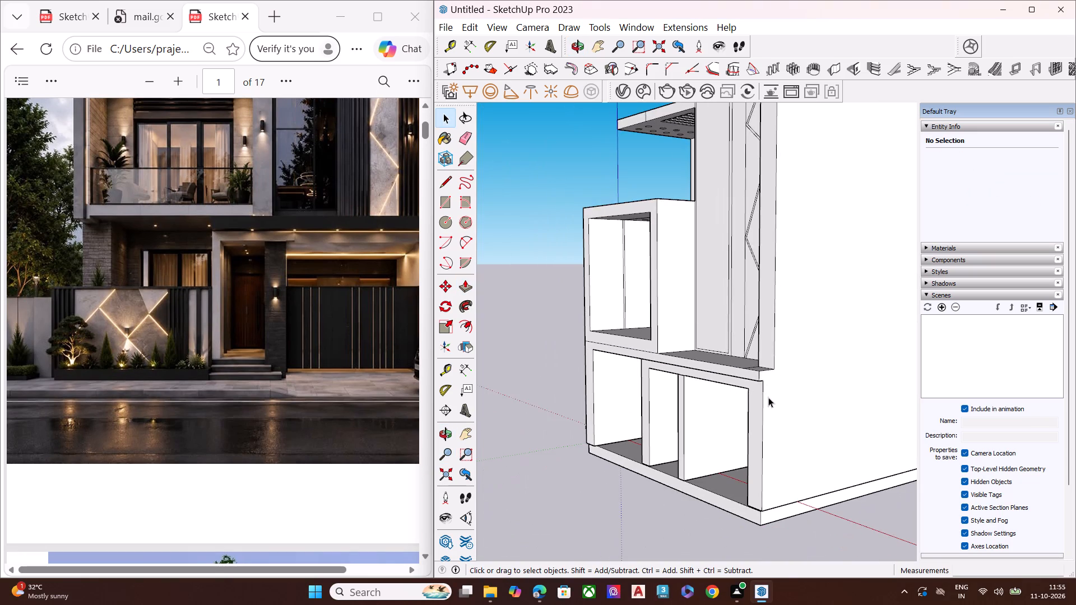
{"action": "middle_click_drag", "start_coordinate": [774, 402], "coordinate": [780, 553]}
{"action": "scroll", "coordinate": [772, 551], "scroll_direction": "up", "scroll_amount": 2}
{"action": "scroll", "coordinate": [739, 477], "scroll_direction": "down", "scroll_amount": 1}
{"action": "scroll", "coordinate": [736, 466], "scroll_direction": "up", "scroll_amount": 5}
{"action": "left_click", "coordinate": [762, 444]}
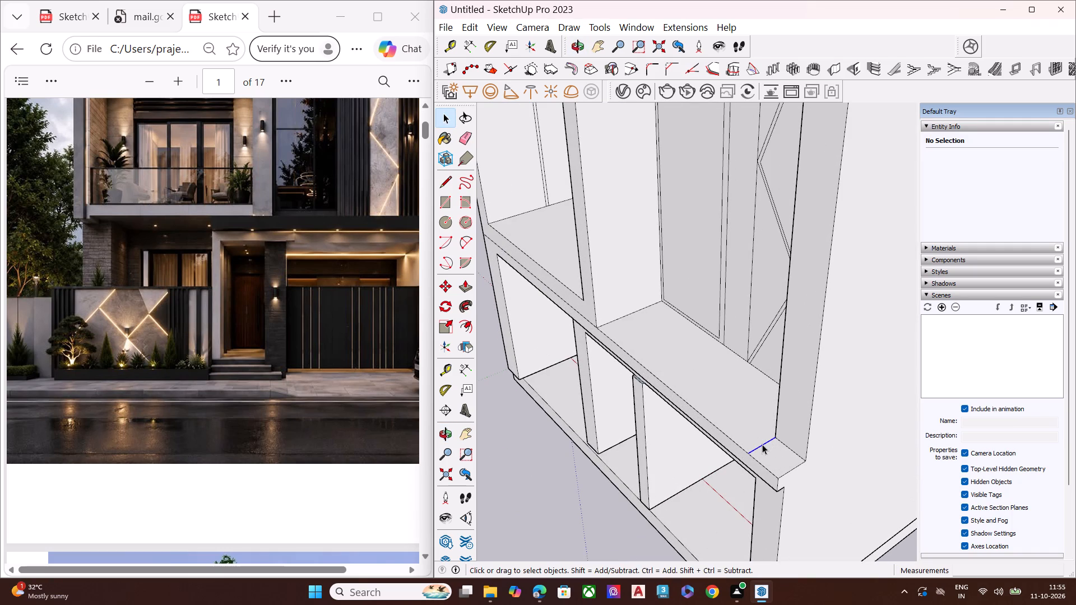
{"action": "key", "text": "Delete"}
Zoom out the reference image in Edge until the whole house facade can be studied.
{"action": "scroll", "coordinate": [504, 379], "scroll_direction": "down", "scroll_amount": 2}
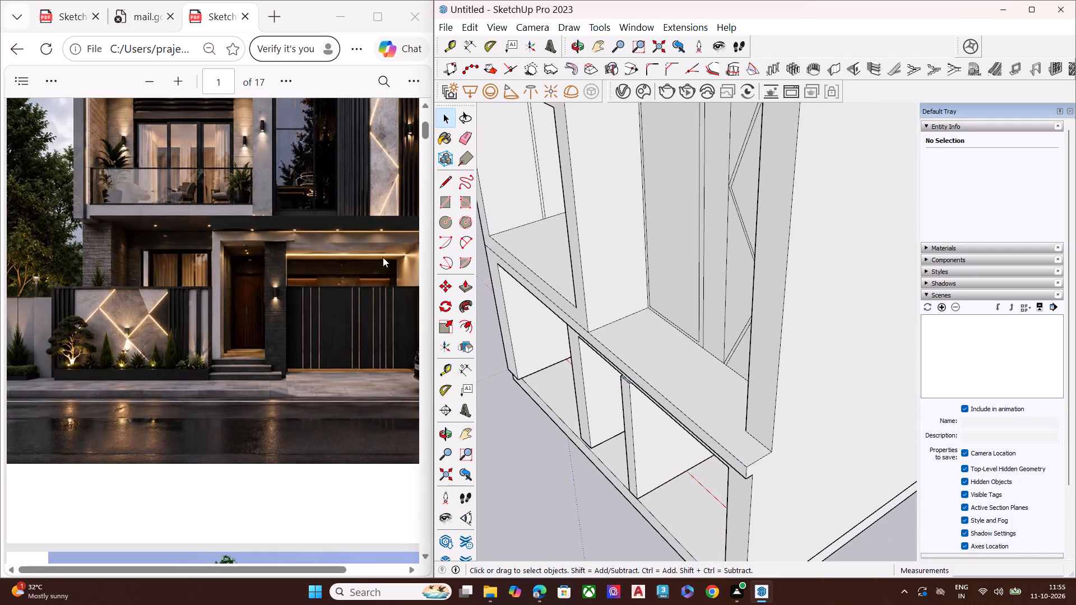
{"action": "scroll", "coordinate": [383, 257], "scroll_direction": "down", "scroll_amount": 5}
{"action": "scroll", "coordinate": [282, 348], "scroll_direction": "up", "scroll_amount": 14}
{"action": "scroll", "coordinate": [286, 346], "scroll_direction": "down", "scroll_amount": 1}
{"action": "scroll", "coordinate": [286, 346], "scroll_direction": "up", "scroll_amount": 3}
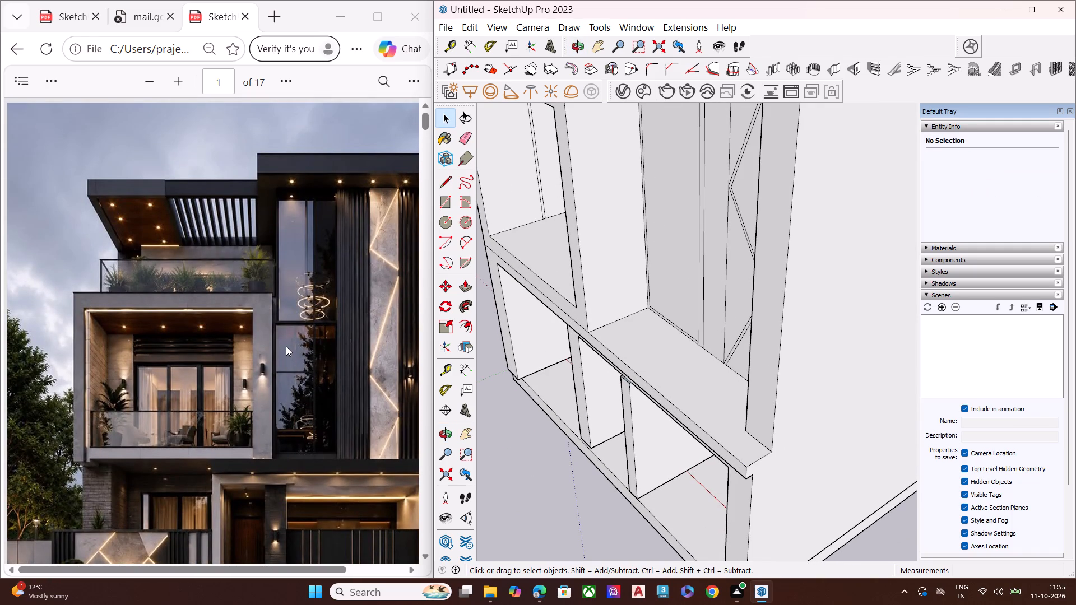
{"action": "left_click", "coordinate": [150, 86]}
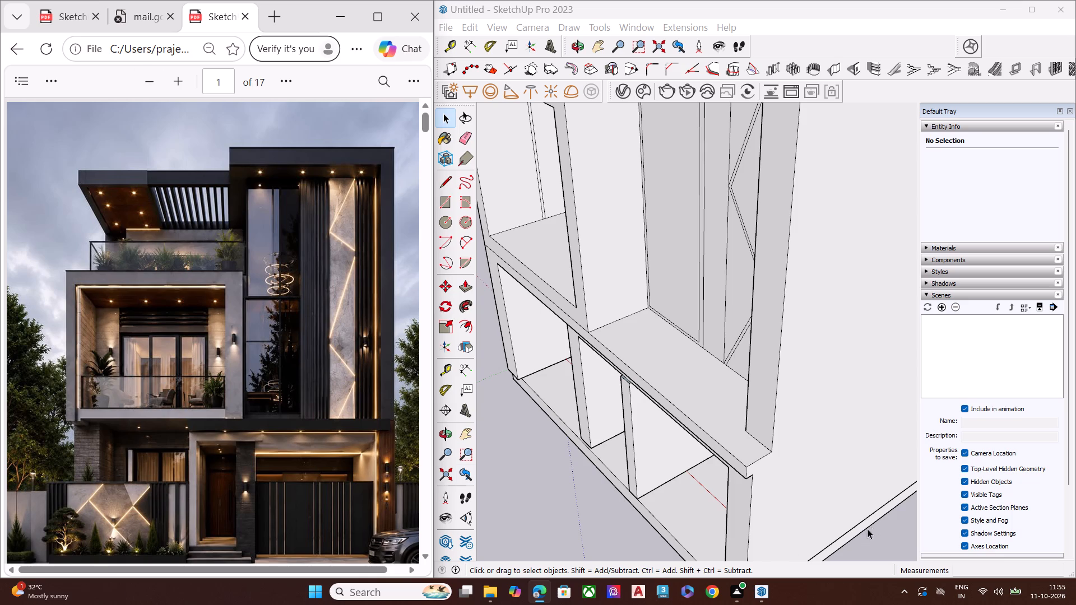
Examine the band and the door and garage openings in SketchUp from the front and below against the reference image.
{"action": "scroll", "coordinate": [754, 457], "scroll_direction": "up", "scroll_amount": 4}
{"action": "middle_click_drag", "start_coordinate": [755, 492], "coordinate": [966, 401]}
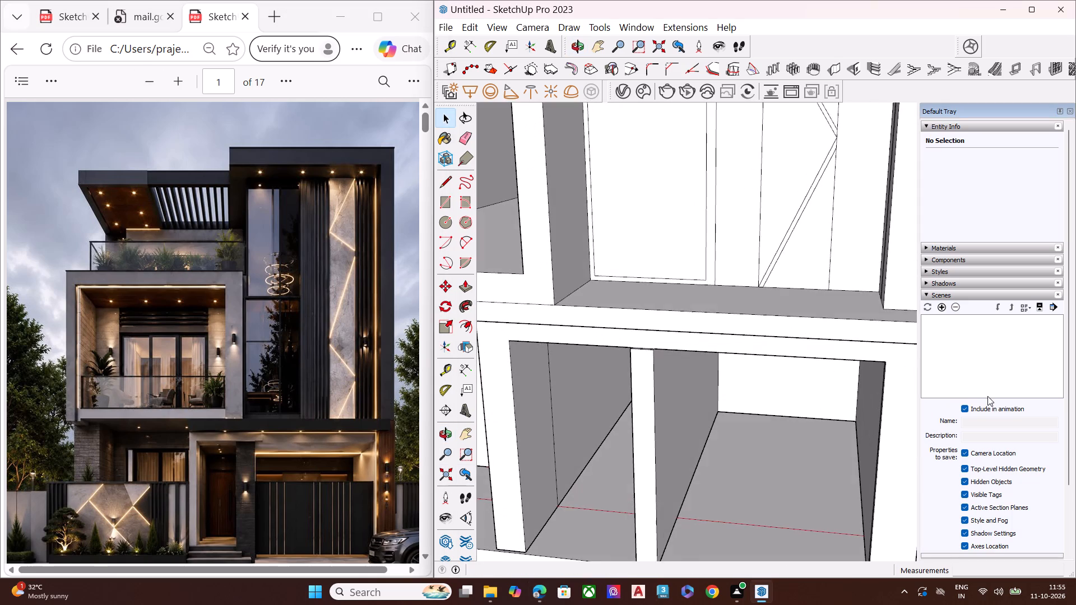
{"action": "scroll", "coordinate": [957, 418], "scroll_direction": "up", "scroll_amount": 1}
{"action": "scroll", "coordinate": [760, 444], "scroll_direction": "down", "scroll_amount": 1}
{"action": "scroll", "coordinate": [771, 445], "scroll_direction": "up", "scroll_amount": 2}
{"action": "scroll", "coordinate": [819, 451], "scroll_direction": "down", "scroll_amount": 4}
{"action": "middle_click_drag", "start_coordinate": [815, 524], "coordinate": [869, 387]}
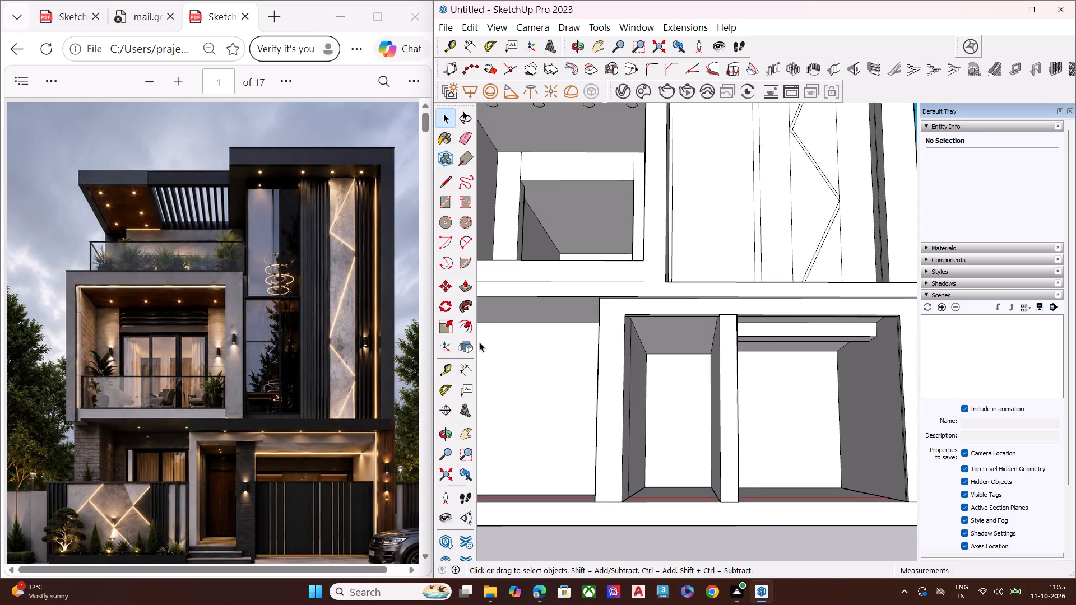
{"action": "scroll", "coordinate": [637, 472], "scroll_direction": "down", "scroll_amount": 1}
{"action": "middle_click_drag", "start_coordinate": [597, 476], "coordinate": [633, 343]}
{"action": "scroll", "coordinate": [695, 332], "scroll_direction": "up", "scroll_amount": 3}
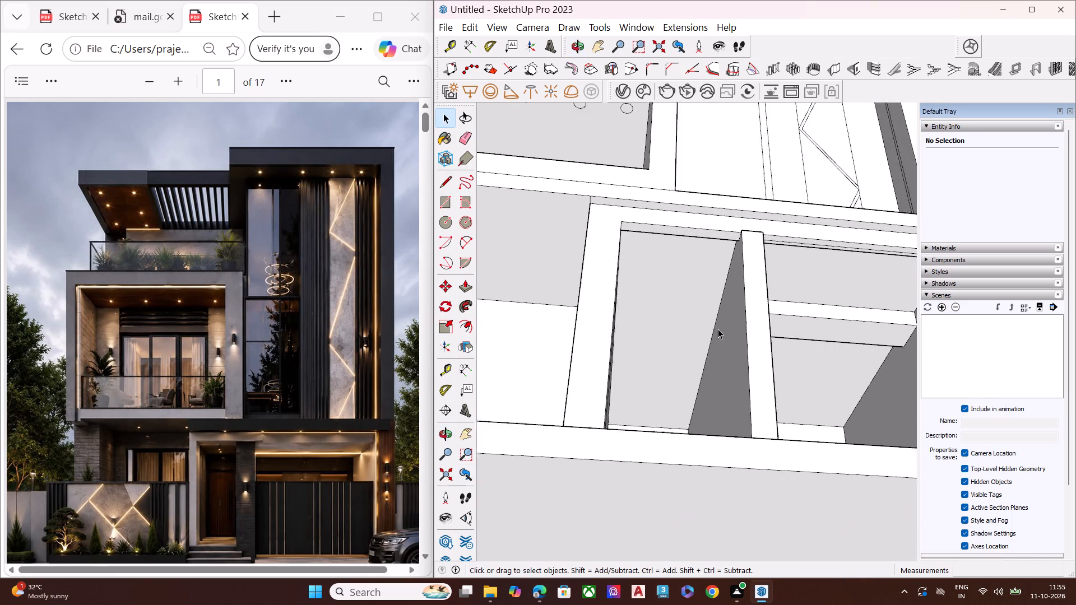
{"action": "scroll", "coordinate": [718, 329], "scroll_direction": "up", "scroll_amount": 2}
{"action": "middle_click_drag", "start_coordinate": [647, 270], "coordinate": [658, 359]}
{"action": "key", "text": "l"}
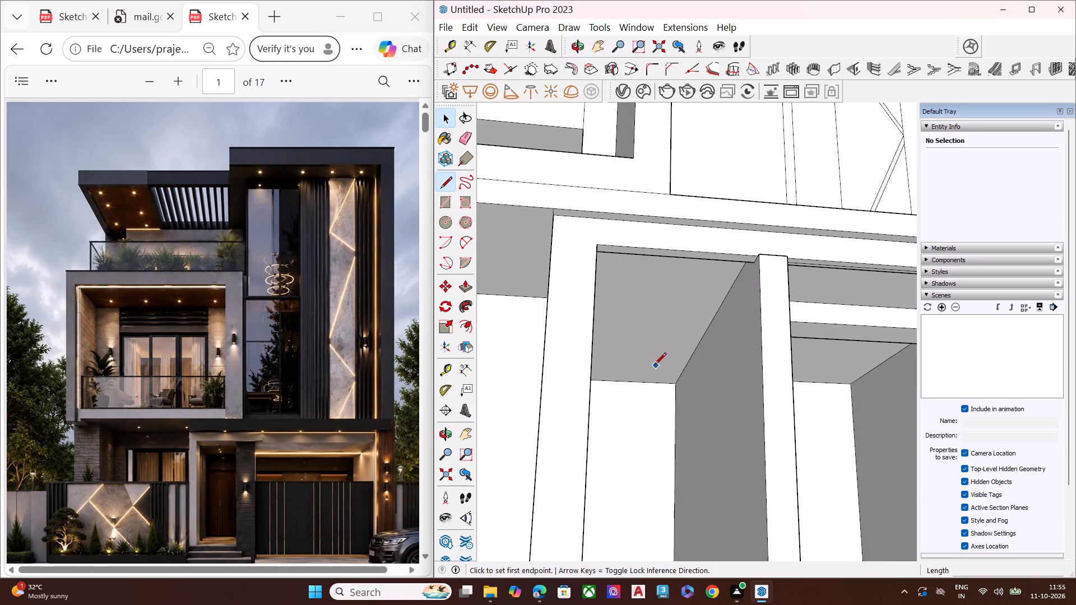
{"action": "scroll", "coordinate": [522, 345], "scroll_direction": "down", "scroll_amount": 4}
{"action": "scroll", "coordinate": [522, 347], "scroll_direction": "up", "scroll_amount": 1}
{"action": "scroll", "coordinate": [522, 347], "scroll_direction": "down", "scroll_amount": 2}
{"action": "key", "text": "space"}
Pull the front face of the ground-floor band and left frame outward about 8" with Push/Pull.
{"action": "left_click", "coordinate": [693, 271]}
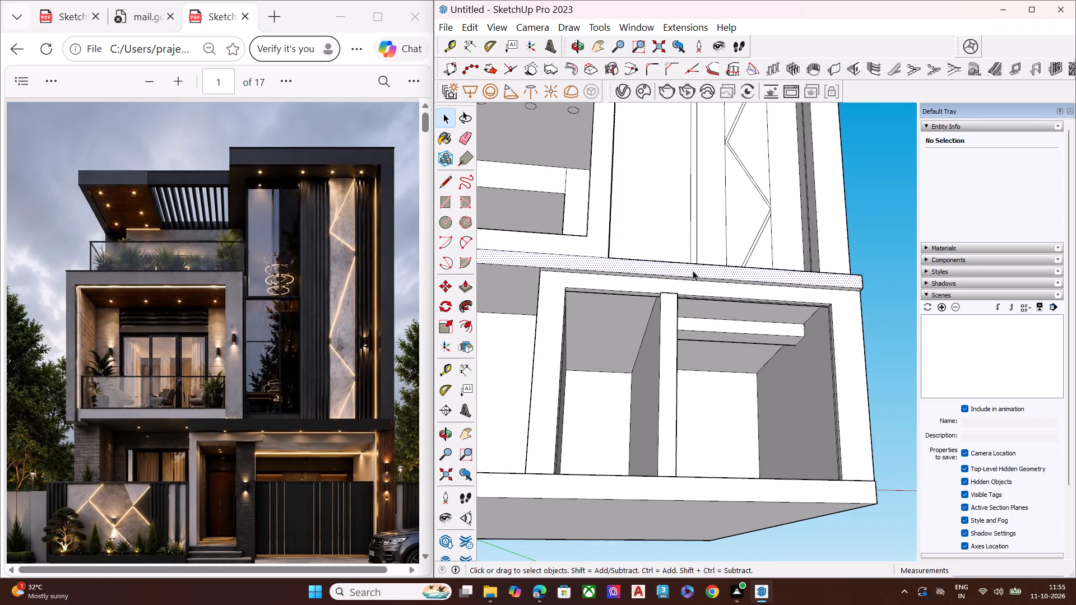
{"action": "key", "text": "p"}
{"action": "left_click", "coordinate": [693, 267]}
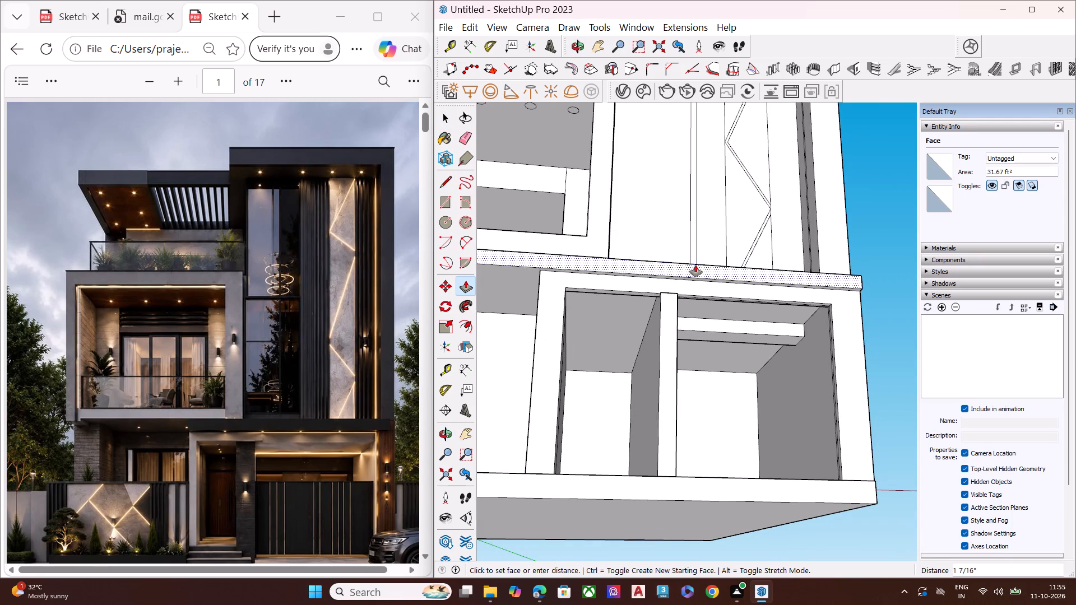
{"action": "left_click", "coordinate": [699, 259]}
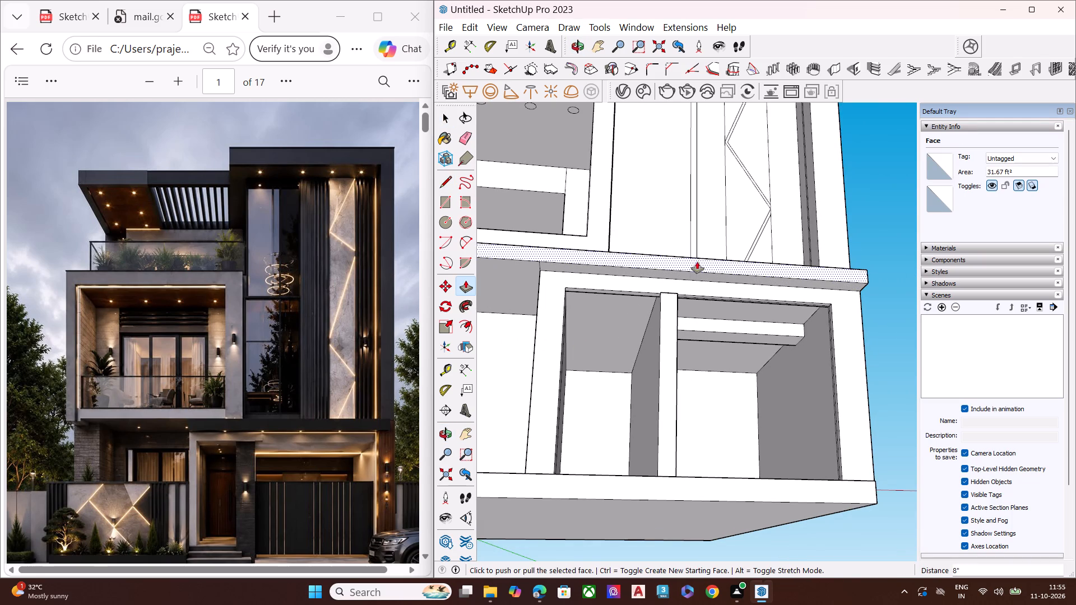
{"action": "key", "text": "space"}
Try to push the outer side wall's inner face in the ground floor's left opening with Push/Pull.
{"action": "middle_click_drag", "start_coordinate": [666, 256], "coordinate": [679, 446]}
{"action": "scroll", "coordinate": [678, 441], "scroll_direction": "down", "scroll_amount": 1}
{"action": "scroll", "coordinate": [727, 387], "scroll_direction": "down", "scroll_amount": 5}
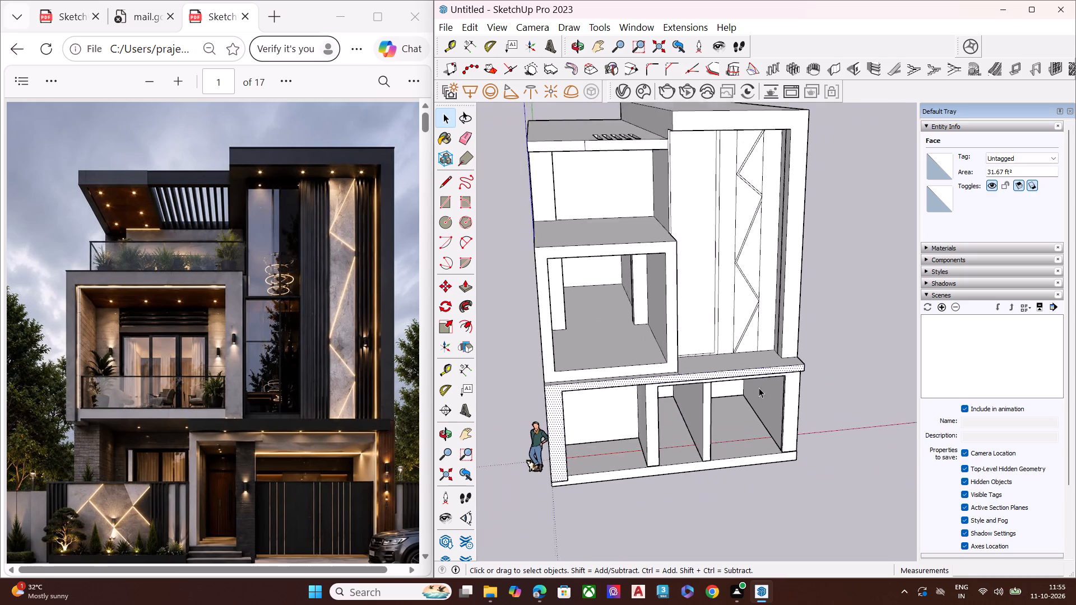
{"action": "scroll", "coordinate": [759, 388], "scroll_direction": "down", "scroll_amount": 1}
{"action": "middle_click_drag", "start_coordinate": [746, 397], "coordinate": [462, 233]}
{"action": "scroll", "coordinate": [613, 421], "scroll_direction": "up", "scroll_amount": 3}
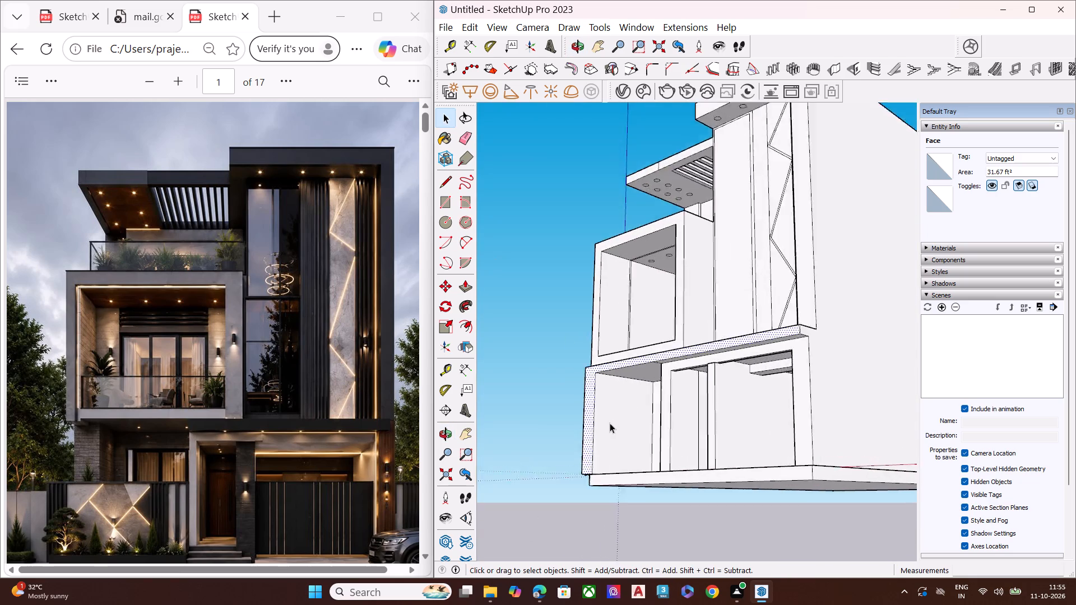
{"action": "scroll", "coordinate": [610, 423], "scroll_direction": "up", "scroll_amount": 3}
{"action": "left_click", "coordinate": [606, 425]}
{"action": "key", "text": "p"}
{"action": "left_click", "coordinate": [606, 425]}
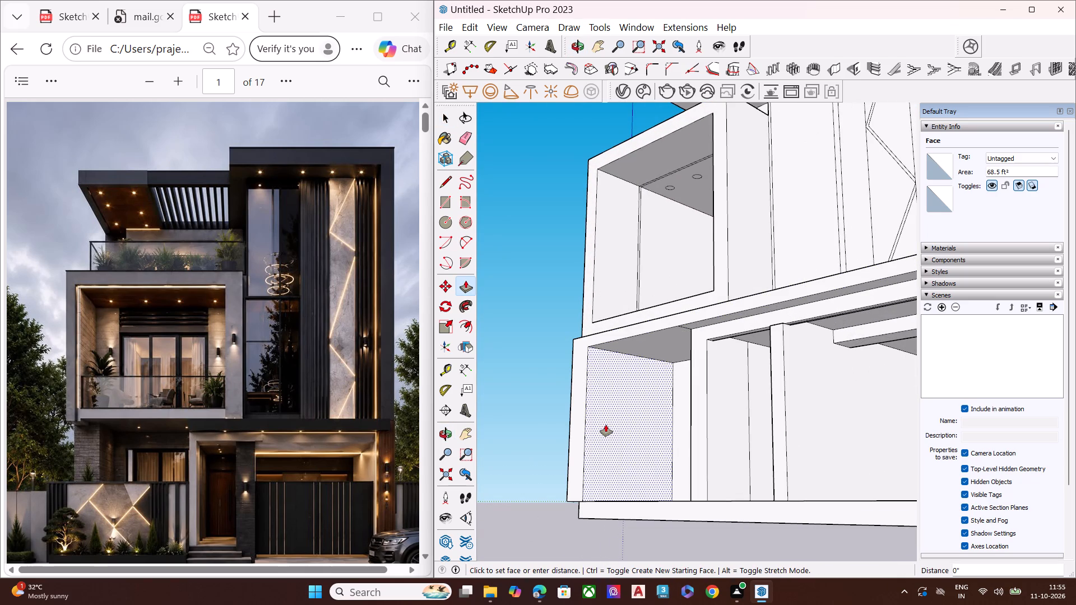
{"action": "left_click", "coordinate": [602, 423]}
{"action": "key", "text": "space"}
Pull the base slab's front face outward with Push/Pull until it is flush with the ground-floor frame's front.
{"action": "middle_click_drag", "start_coordinate": [582, 471], "coordinate": [754, 430]}
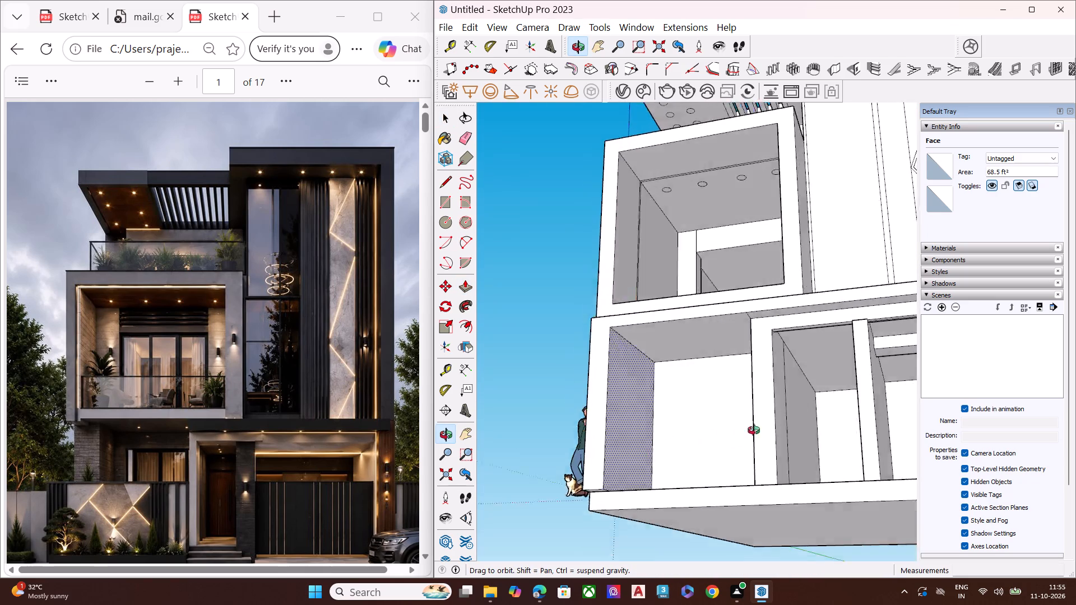
{"action": "middle_click_drag", "start_coordinate": [754, 430], "coordinate": [999, 441]}
{"action": "scroll", "coordinate": [786, 478], "scroll_direction": "up", "scroll_amount": 1}
{"action": "scroll", "coordinate": [776, 479], "scroll_direction": "down", "scroll_amount": 1}
{"action": "scroll", "coordinate": [769, 479], "scroll_direction": "up", "scroll_amount": 5}
{"action": "middle_click_drag", "start_coordinate": [652, 499], "coordinate": [661, 426]}
{"action": "triple_click", "coordinate": [662, 430]}
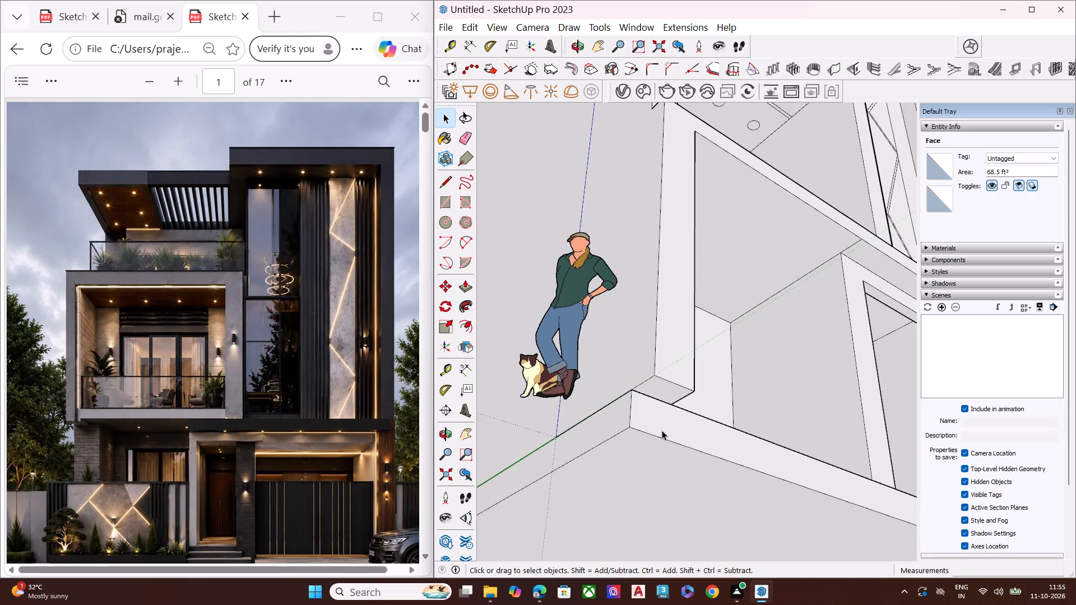
{"action": "left_click", "coordinate": [662, 425]}
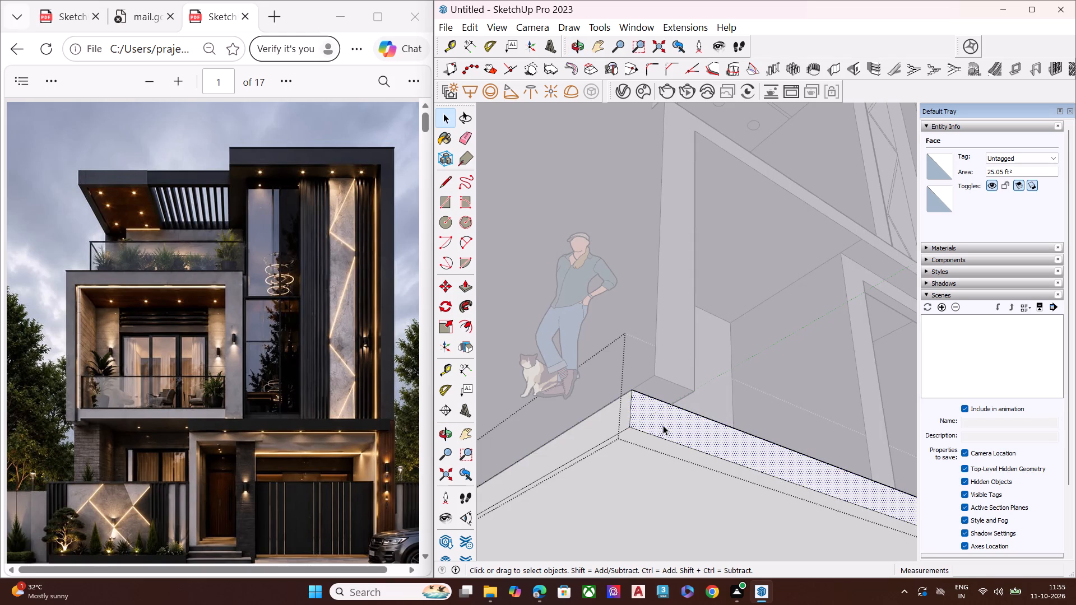
{"action": "key", "text": "p"}
{"action": "left_click", "coordinate": [663, 425]}
{"action": "left_click", "coordinate": [665, 376]}
{"action": "key", "text": "space"}
{"action": "scroll", "coordinate": [623, 403], "scroll_direction": "down", "scroll_amount": 7}
{"action": "scroll", "coordinate": [622, 409], "scroll_direction": "up", "scroll_amount": 1}
{"action": "scroll", "coordinate": [623, 411], "scroll_direction": "down", "scroll_amount": 5}
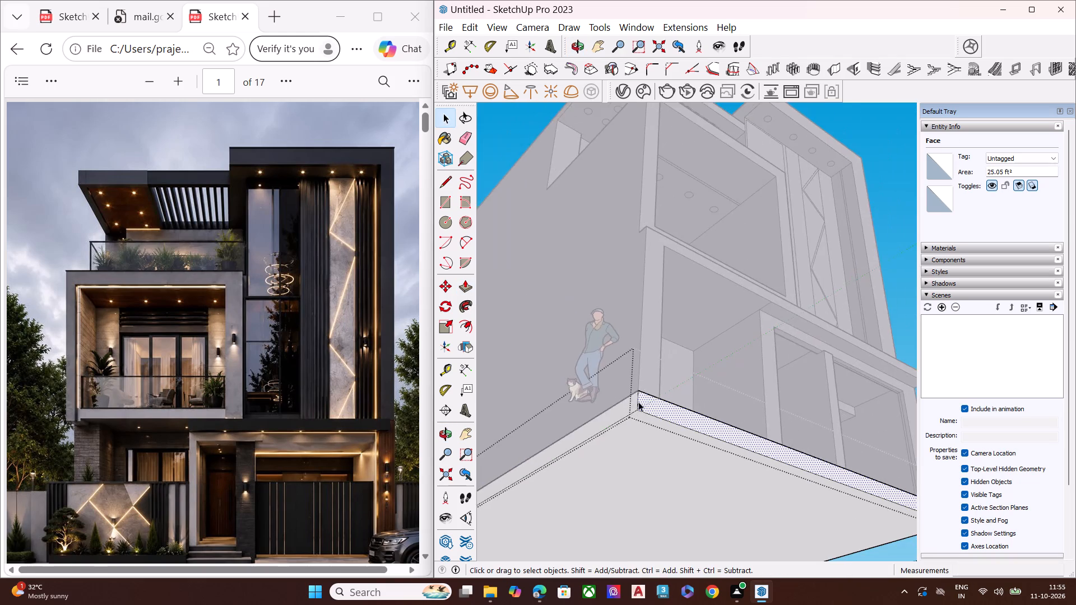
{"action": "scroll", "coordinate": [638, 402], "scroll_direction": "down", "scroll_amount": 5}
{"action": "left_click", "coordinate": [878, 302]}
Examine the whole front elevation and the tower's soffit from the front and below.
{"action": "scroll", "coordinate": [810, 319], "scroll_direction": "up", "scroll_amount": 1}
{"action": "middle_click_drag", "start_coordinate": [809, 327], "coordinate": [458, 450]}
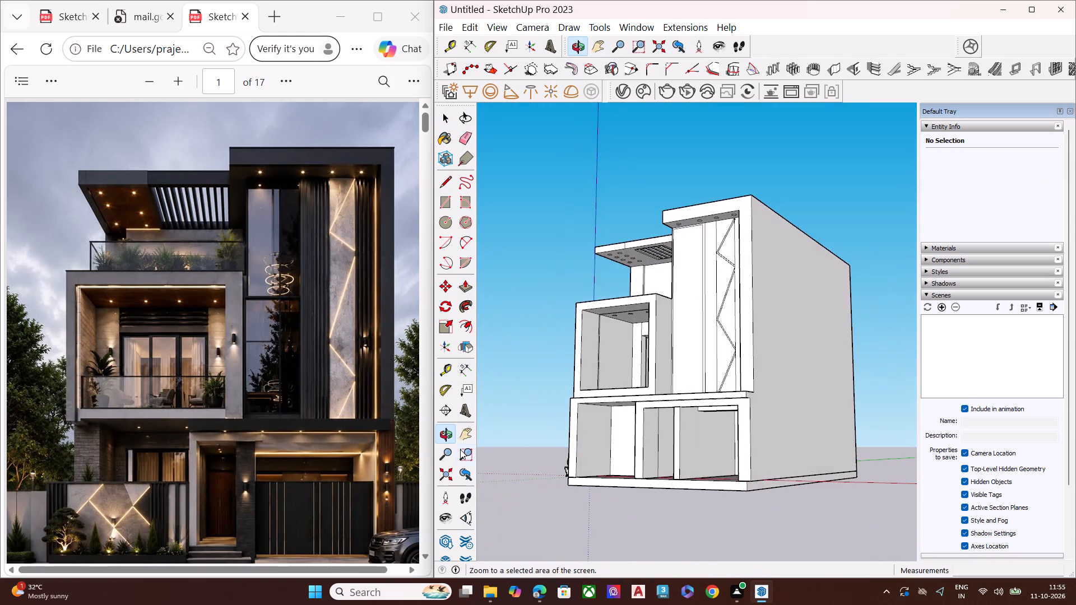
{"action": "middle_click_drag", "start_coordinate": [669, 427], "coordinate": [716, 325]}
{"action": "scroll", "coordinate": [671, 409], "scroll_direction": "up", "scroll_amount": 1}
{"action": "scroll", "coordinate": [717, 325], "scroll_direction": "up", "scroll_amount": 3}
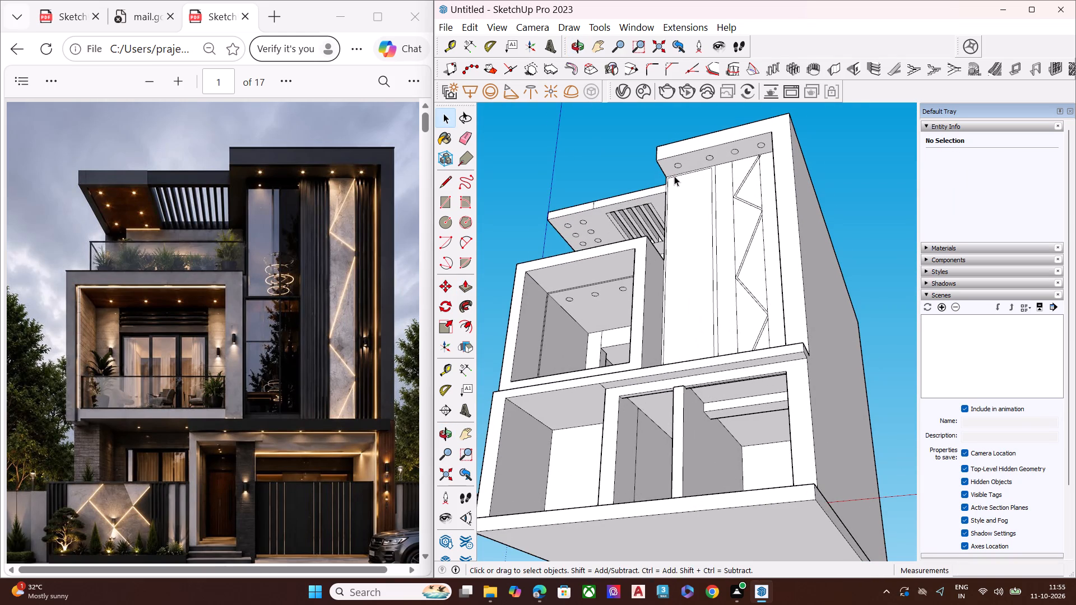
{"action": "scroll", "coordinate": [673, 174], "scroll_direction": "up", "scroll_amount": 4}
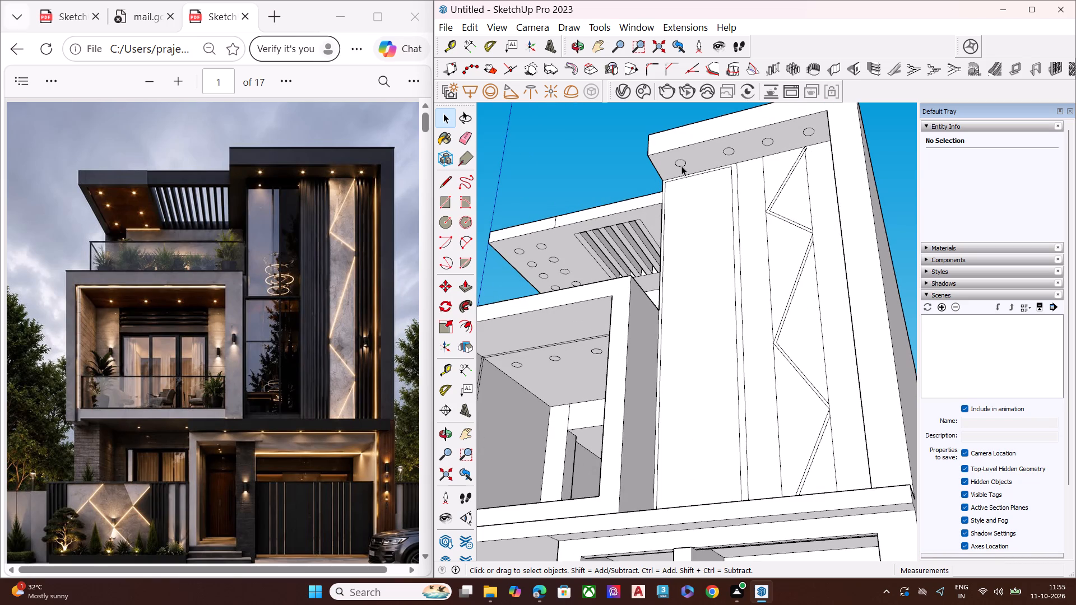
{"action": "scroll", "coordinate": [811, 274], "scroll_direction": "down", "scroll_amount": 3}
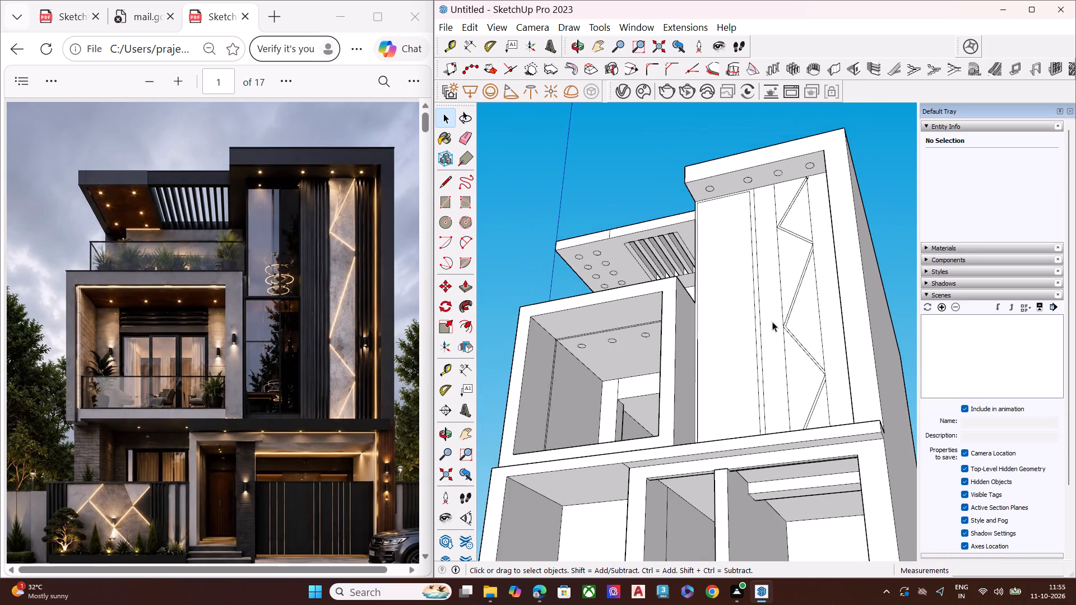
{"action": "scroll", "coordinate": [597, 390], "scroll_direction": "up", "scroll_amount": 3}
{"action": "scroll", "coordinate": [547, 359], "scroll_direction": "down", "scroll_amount": 1}
Move the four strip edges on the balcony's ceiling and side wall about 3' toward the front along the green axis.
{"action": "scroll", "coordinate": [539, 355], "scroll_direction": "up", "scroll_amount": 6}
{"action": "scroll", "coordinate": [552, 331], "scroll_direction": "down", "scroll_amount": 1}
{"action": "scroll", "coordinate": [552, 331], "scroll_direction": "up", "scroll_amount": 11}
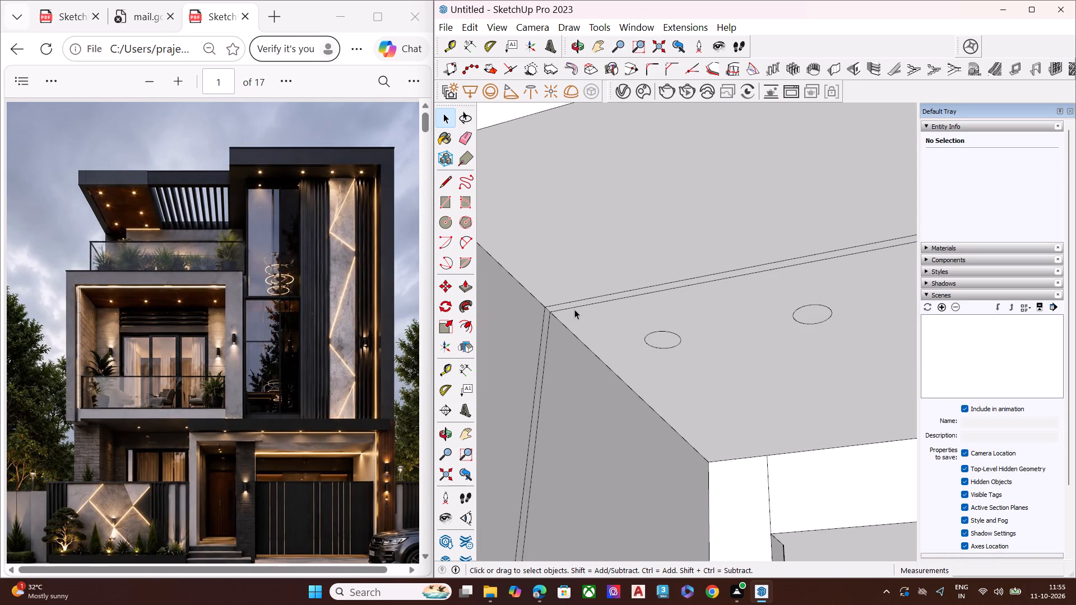
{"action": "left_click", "coordinate": [574, 309]}
{"action": "left_click", "coordinate": [578, 301], "text": "ctrl"}
{"action": "left_click", "coordinate": [549, 324], "text": "ctrl"}
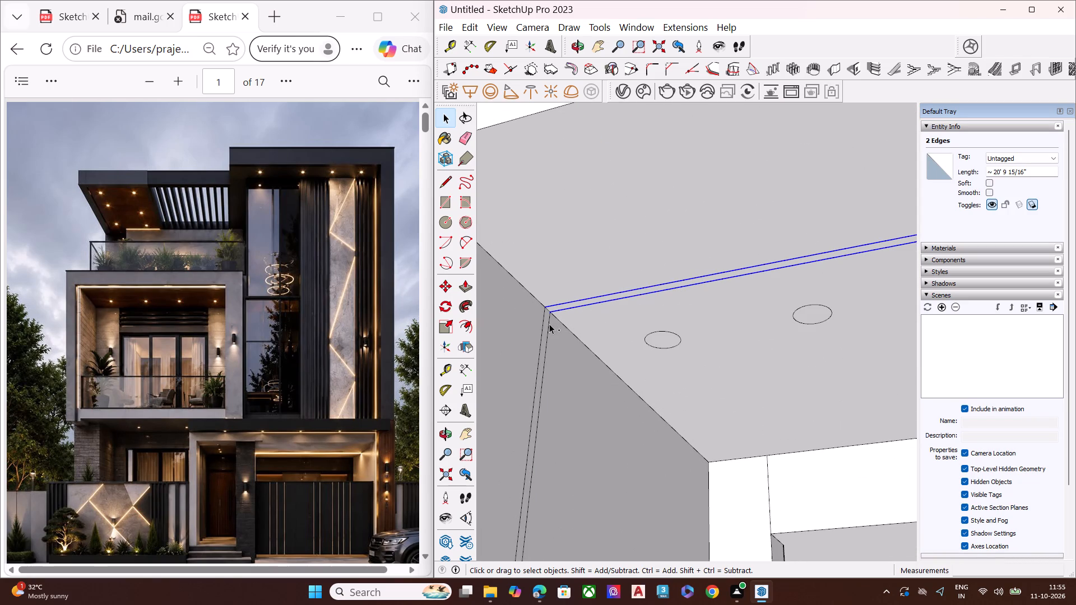
{"action": "left_click", "coordinate": [545, 318], "text": "ctrl"}
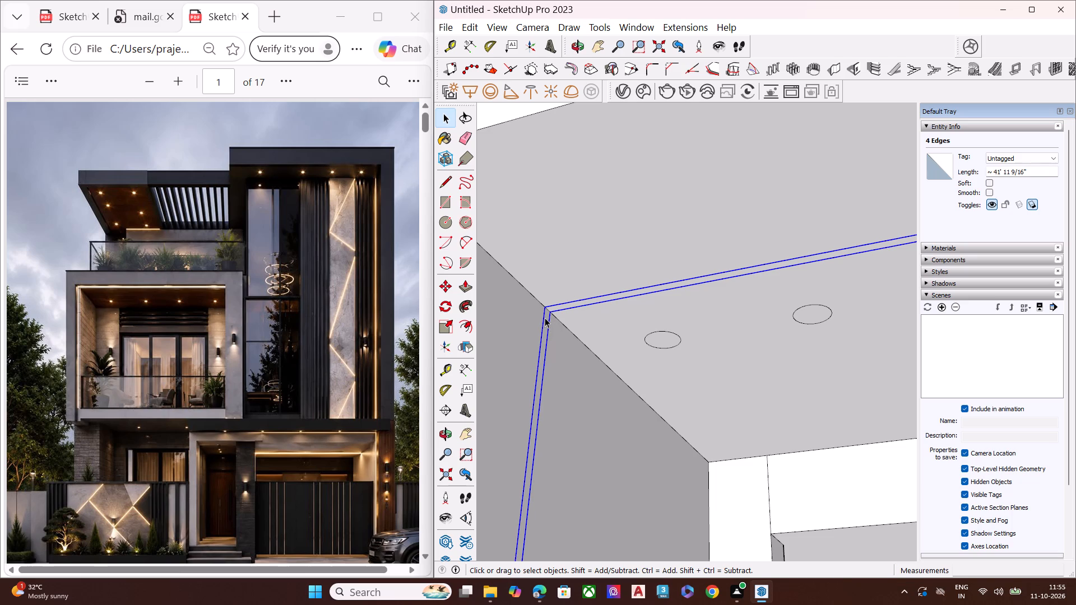
{"action": "key", "text": "m"}
{"action": "left_click", "coordinate": [549, 307]}
{"action": "scroll", "coordinate": [563, 296], "scroll_direction": "down", "scroll_amount": 2}
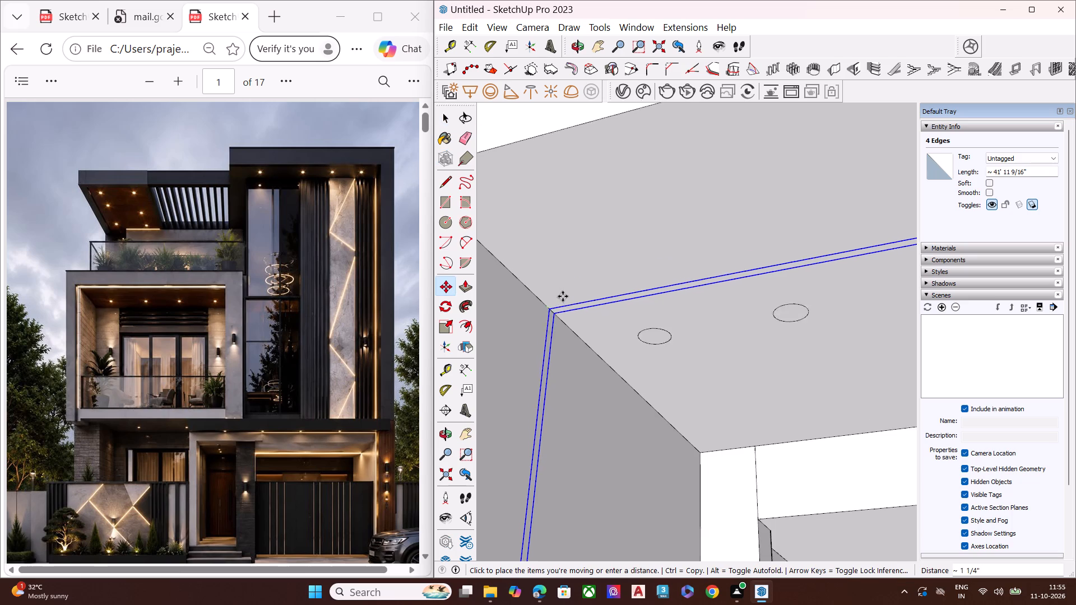
{"action": "scroll", "coordinate": [563, 296], "scroll_direction": "down", "scroll_amount": 6}
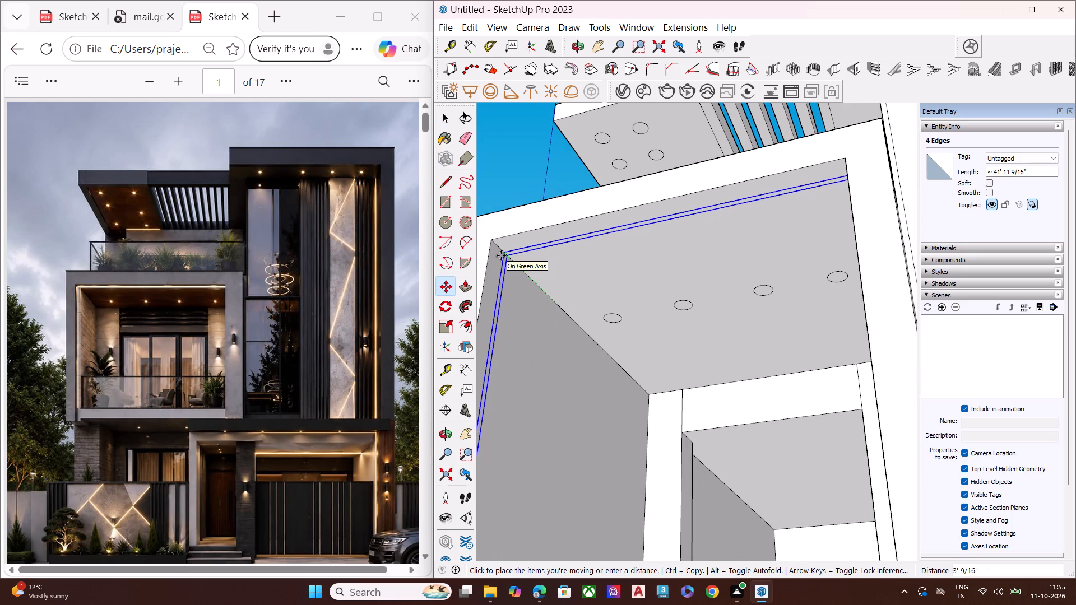
{"action": "left_click", "coordinate": [501, 255]}
{"action": "key", "text": "space"}
{"action": "left_click", "coordinate": [509, 177]}
Move the balcony ceiling's four downlight circles along the green axis toward the balcony's front edge.
{"action": "scroll", "coordinate": [558, 292], "scroll_direction": "down", "scroll_amount": 6}
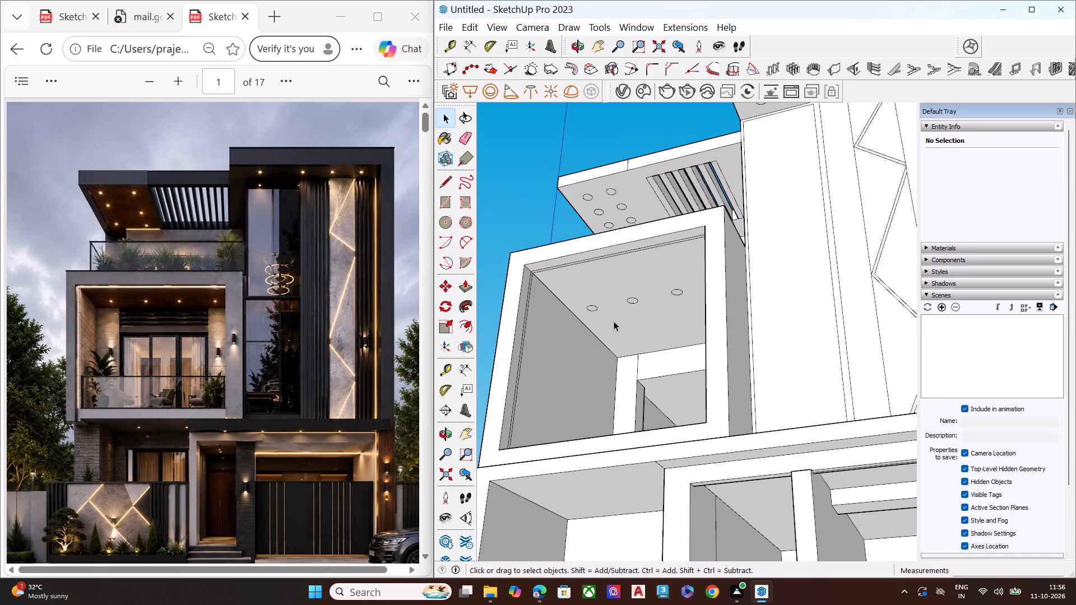
{"action": "middle_click_drag", "start_coordinate": [658, 299], "coordinate": [771, 291]}
{"action": "scroll", "coordinate": [767, 290], "scroll_direction": "up", "scroll_amount": 6}
{"action": "double_click", "coordinate": [741, 294]}
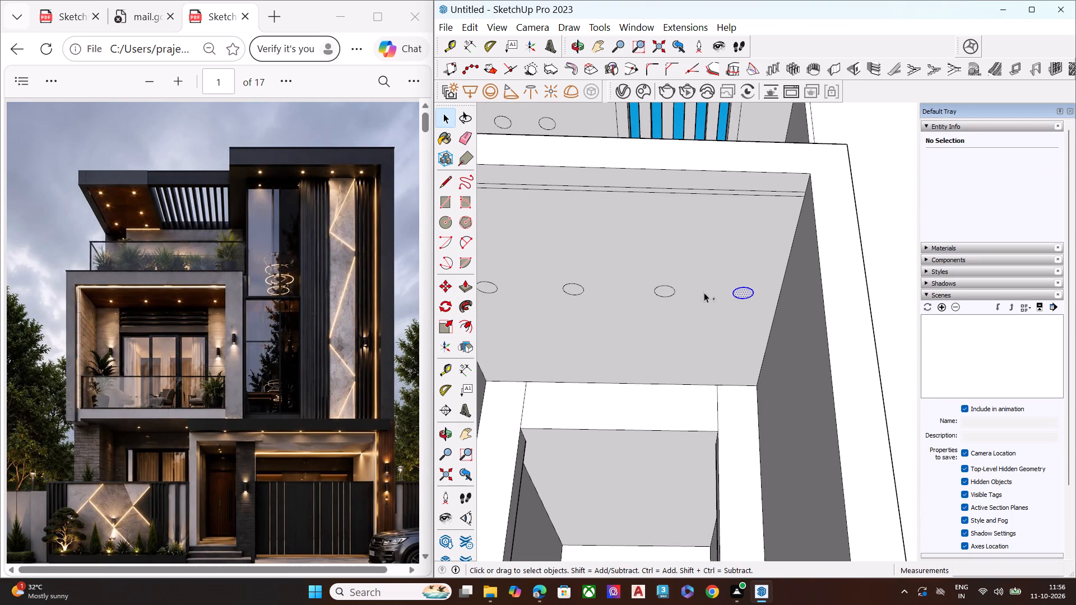
{"action": "double_click", "coordinate": [665, 293], "text": "ctrl"}
{"action": "double_click", "coordinate": [573, 290], "text": "ctrl"}
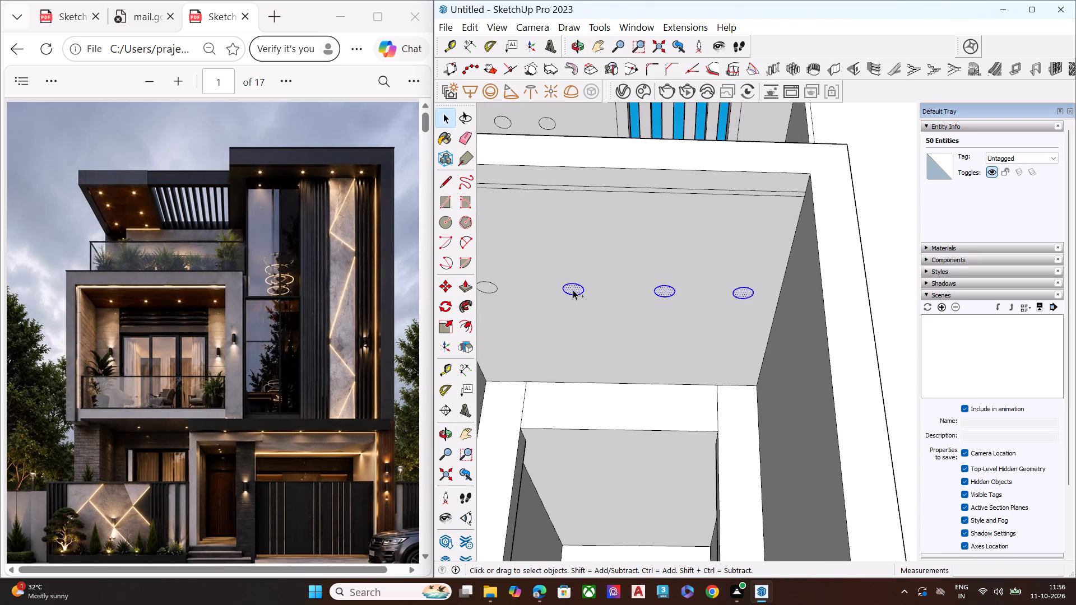
{"action": "double_click", "coordinate": [490, 286], "text": "ctrl"}
{"action": "scroll", "coordinate": [612, 283], "scroll_direction": "down", "scroll_amount": 6}
{"action": "scroll", "coordinate": [682, 291], "scroll_direction": "up", "scroll_amount": 4}
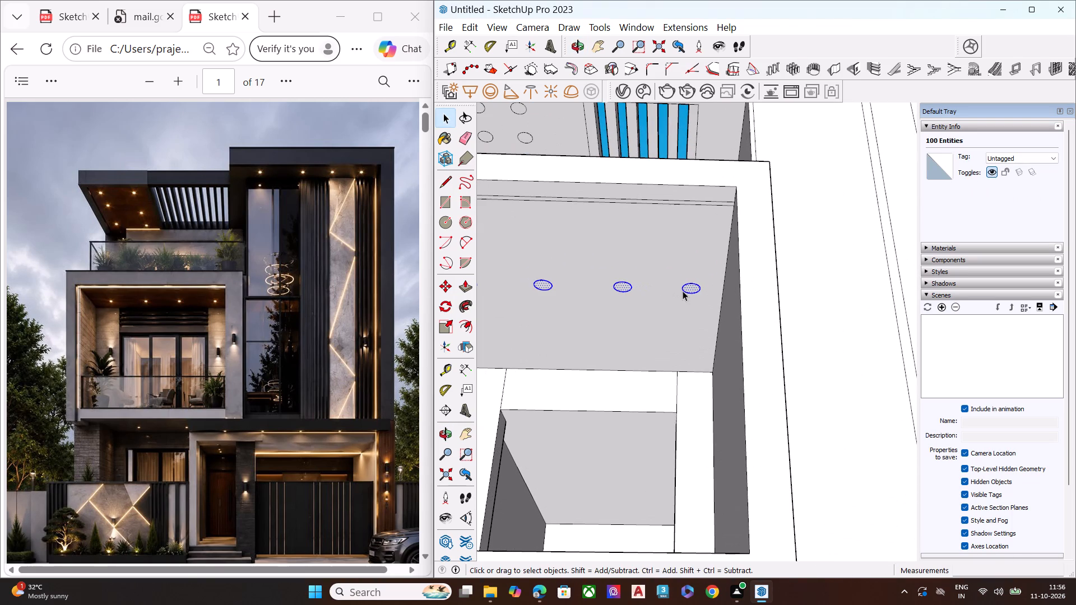
{"action": "key", "text": "m"}
{"action": "left_click", "coordinate": [702, 292]}
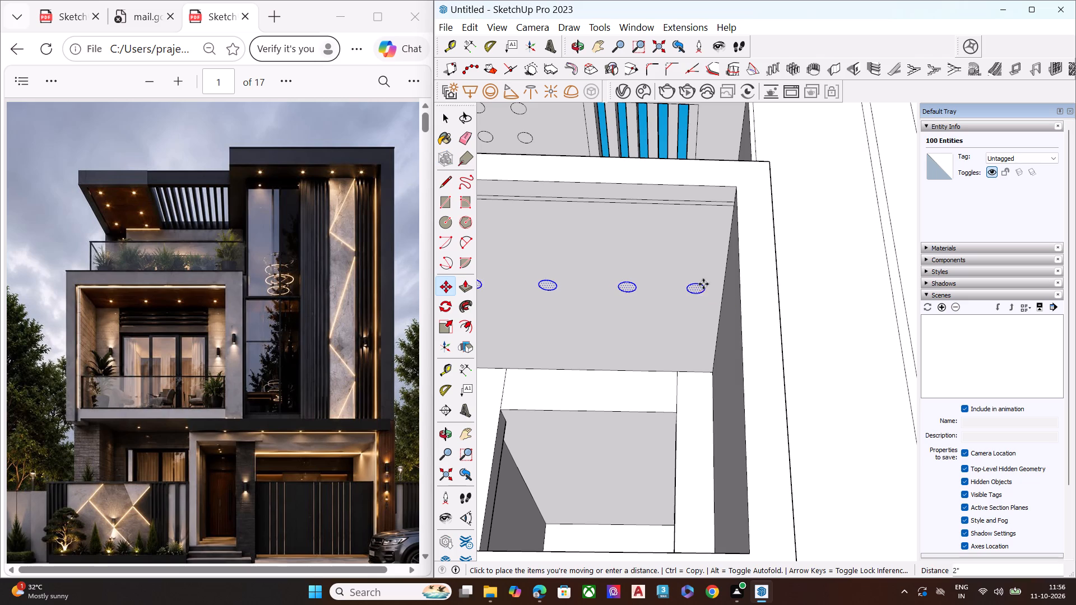
{"action": "left_click", "coordinate": [705, 244]}
{"action": "key", "text": "space"}
{"action": "scroll", "coordinate": [532, 286], "scroll_direction": "down", "scroll_amount": 13}
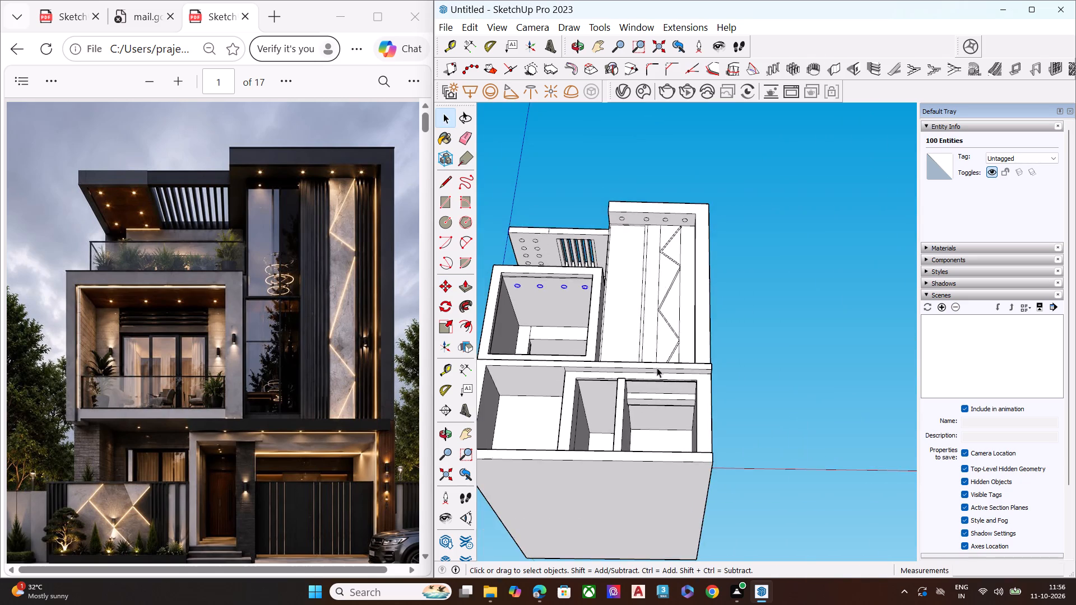
{"action": "middle_click_drag", "start_coordinate": [657, 367], "coordinate": [698, 315]}
{"action": "left_click", "coordinate": [756, 357]}
Collapse the Scenes settings and show the Colors collection in the Materials browser.
{"action": "middle_click_drag", "start_coordinate": [844, 375], "coordinate": [902, 367]}
{"action": "scroll", "coordinate": [584, 242], "scroll_direction": "up", "scroll_amount": 6}
{"action": "scroll", "coordinate": [976, 331], "scroll_direction": "down", "scroll_amount": 1}
{"action": "scroll", "coordinate": [976, 331], "scroll_direction": "up", "scroll_amount": 1}
{"action": "scroll", "coordinate": [976, 331], "scroll_direction": "down", "scroll_amount": 2}
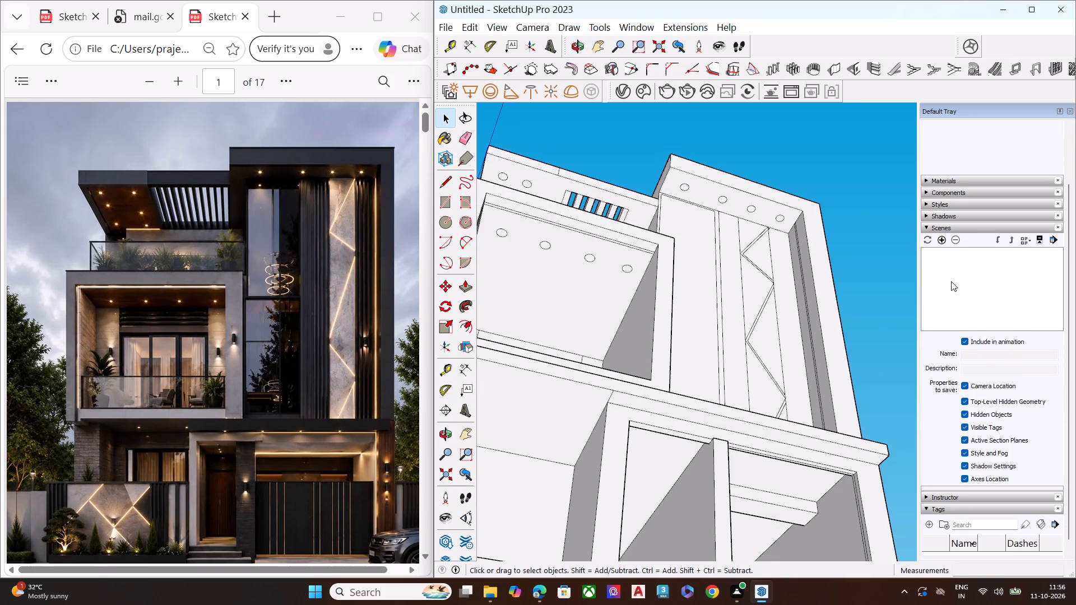
{"action": "left_click", "coordinate": [943, 228]}
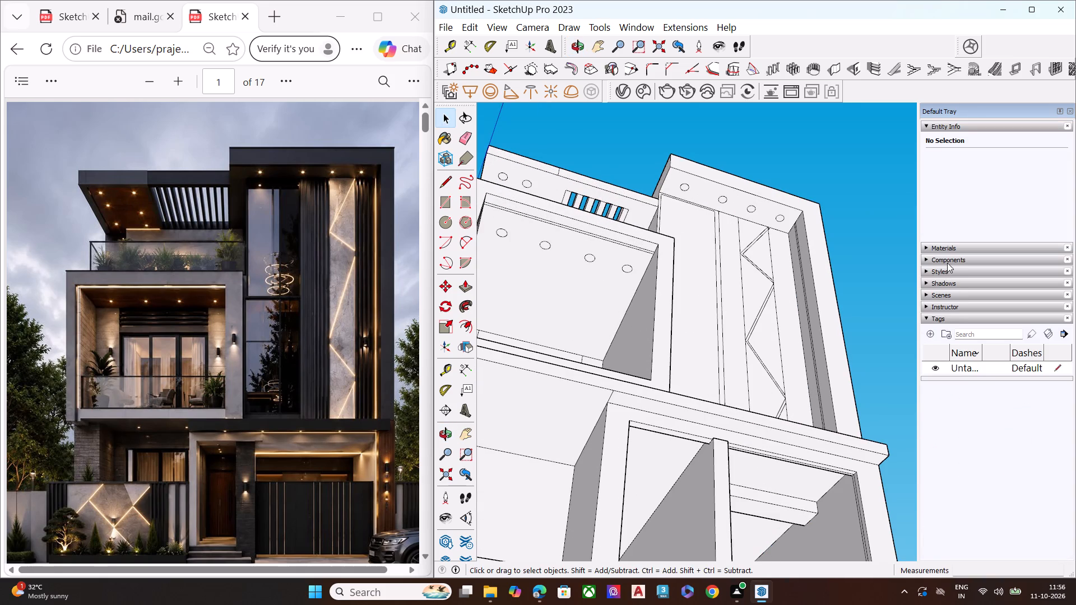
{"action": "left_click", "coordinate": [933, 258]}
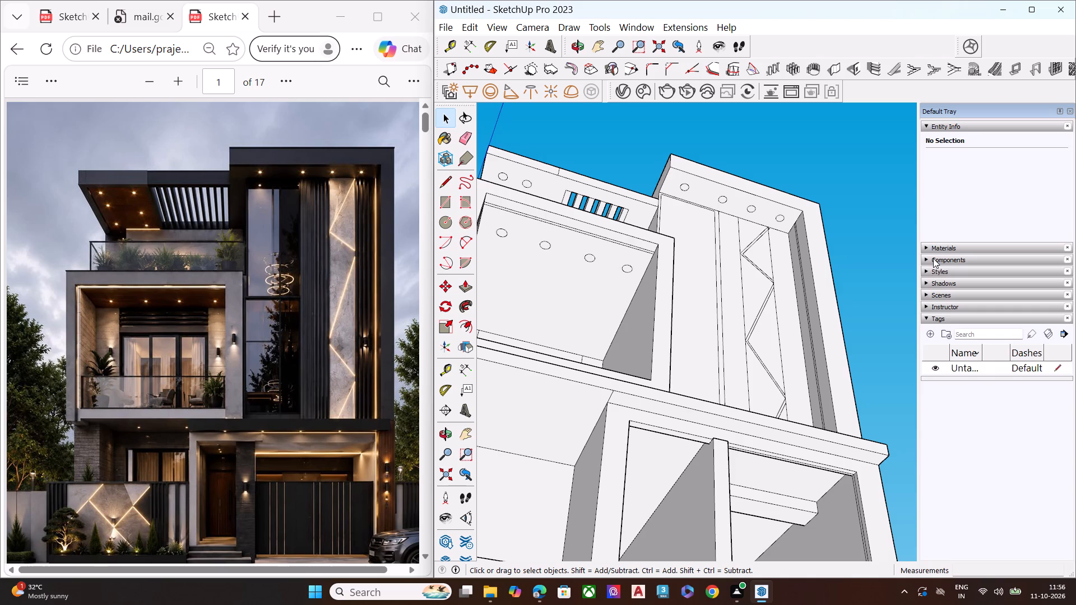
{"action": "left_click", "coordinate": [934, 258]}
{"action": "left_click", "coordinate": [948, 245]}
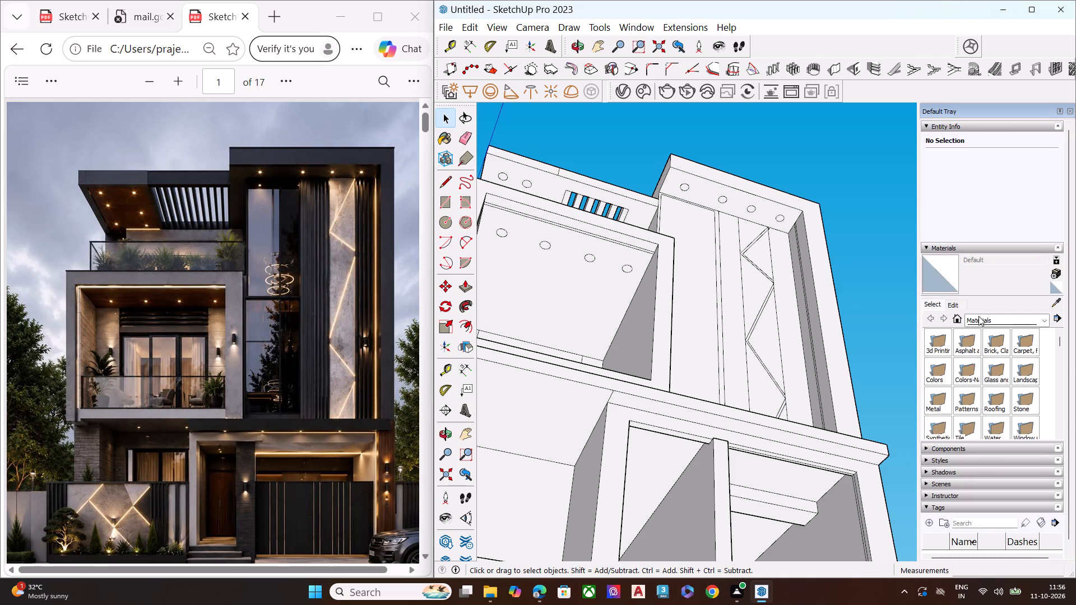
{"action": "left_click", "coordinate": [978, 316]}
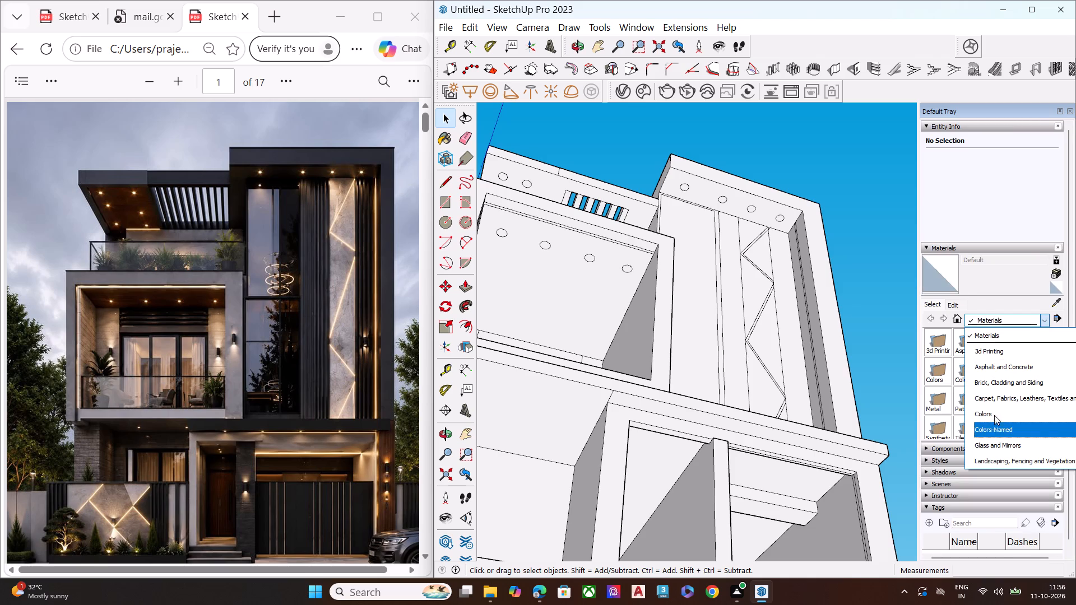
{"action": "left_click", "coordinate": [995, 413]}
Look through the Colors swatches for finishes that suit the facade in the reference image.
{"action": "scroll", "coordinate": [941, 315], "scroll_direction": "down", "scroll_amount": 2}
{"action": "scroll", "coordinate": [637, 306], "scroll_direction": "down", "scroll_amount": 7}
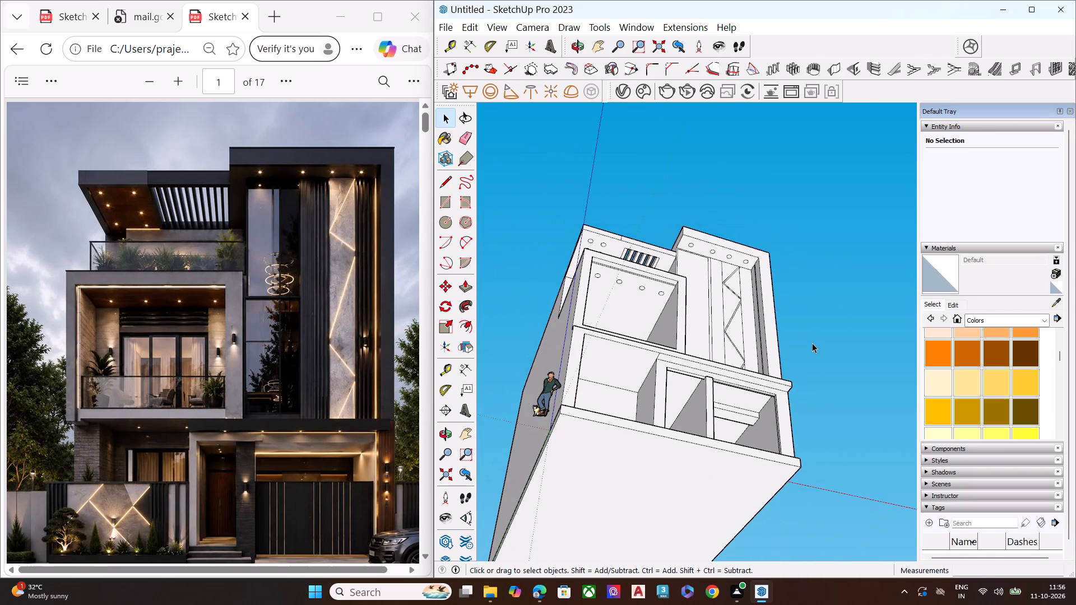
{"action": "middle_click_drag", "start_coordinate": [762, 335], "coordinate": [716, 394]}
{"action": "scroll", "coordinate": [1001, 391], "scroll_direction": "down", "scroll_amount": 1}
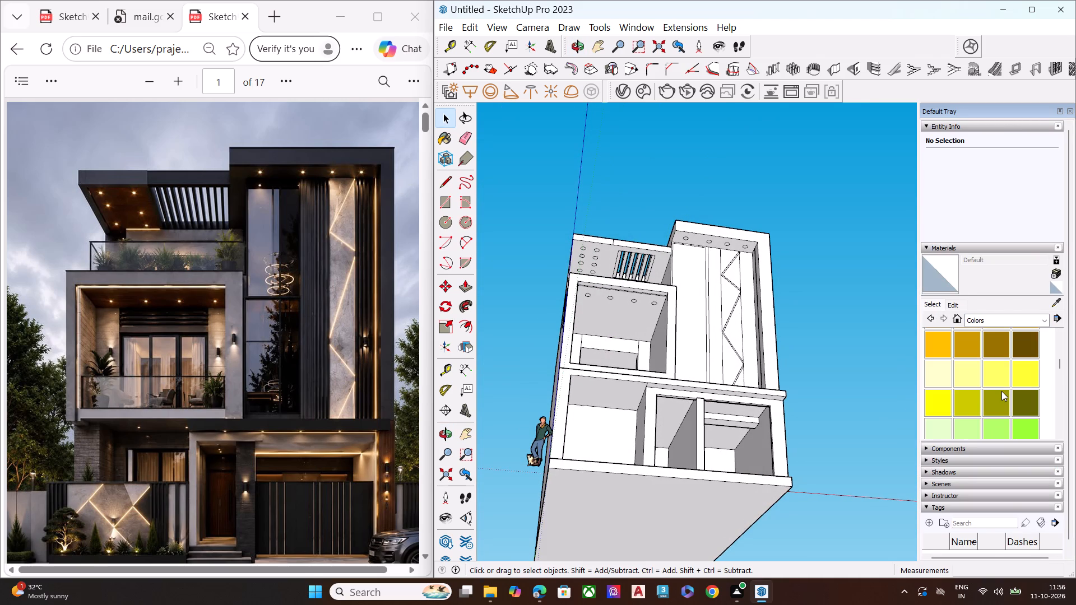
{"action": "scroll", "coordinate": [1000, 391], "scroll_direction": "up", "scroll_amount": 7}
{"action": "scroll", "coordinate": [1000, 392], "scroll_direction": "down", "scroll_amount": 9}
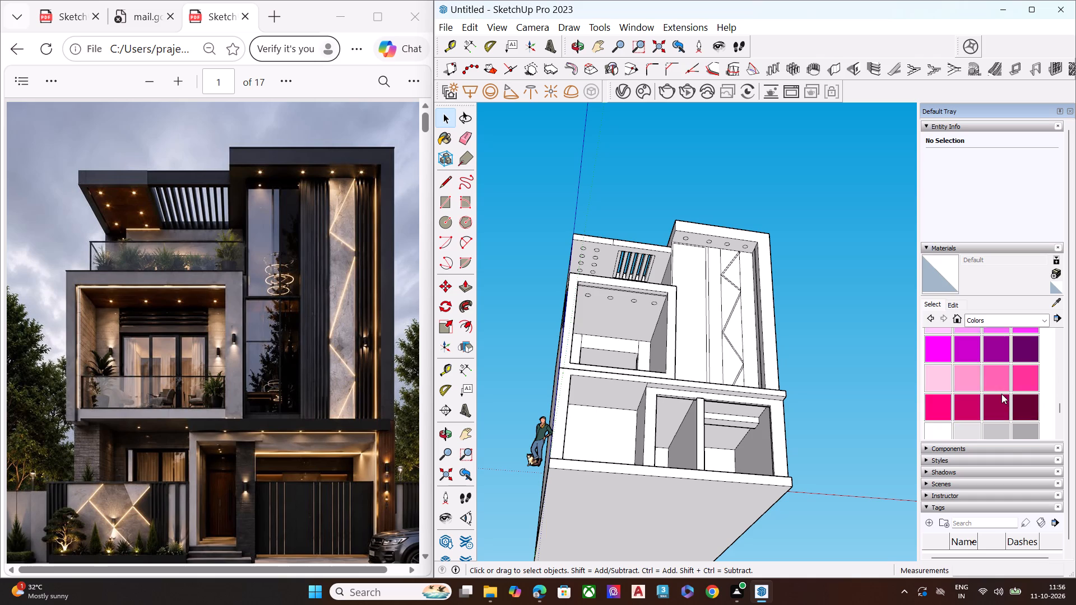
{"action": "scroll", "coordinate": [1001, 394], "scroll_direction": "up", "scroll_amount": 2}
{"action": "scroll", "coordinate": [1001, 394], "scroll_direction": "down", "scroll_amount": 1}
{"action": "scroll", "coordinate": [1001, 394], "scroll_direction": "up", "scroll_amount": 2}
{"action": "scroll", "coordinate": [1001, 394], "scroll_direction": "down", "scroll_amount": 1}
{"action": "scroll", "coordinate": [1001, 394], "scroll_direction": "up", "scroll_amount": 11}
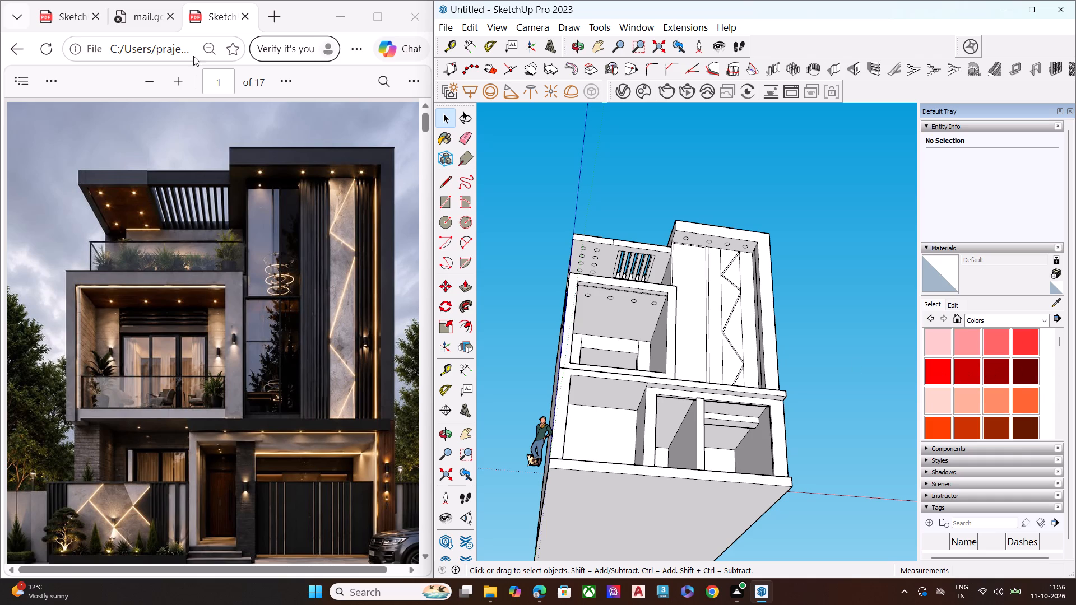
Open the V-Ray Asset Editor and look through the scene's material list.
{"action": "left_click", "coordinate": [625, 95]}
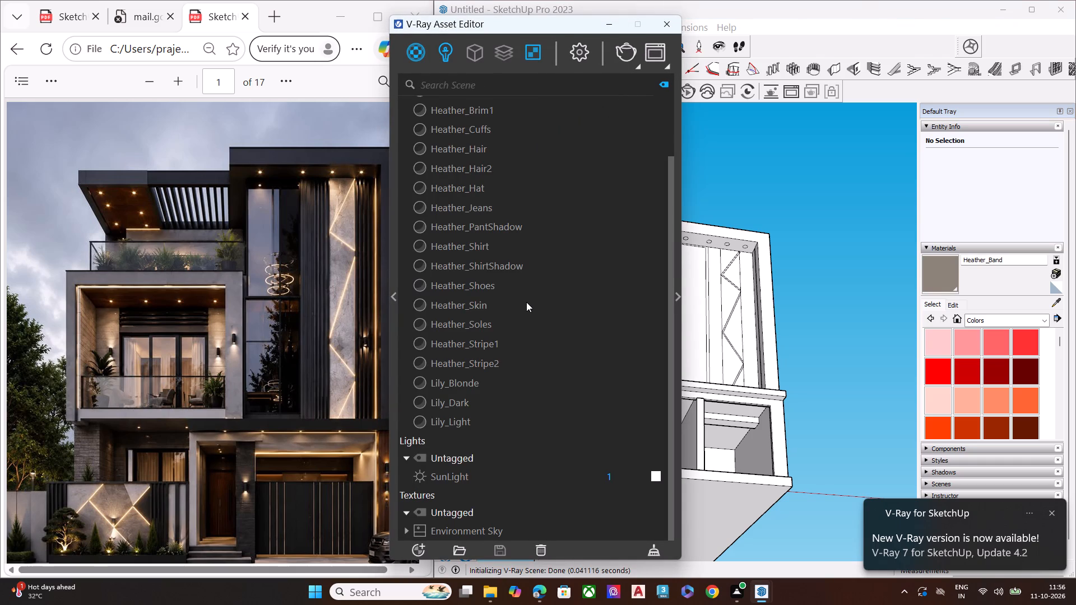
{"action": "scroll", "coordinate": [526, 302], "scroll_direction": "down", "scroll_amount": 7}
{"action": "scroll", "coordinate": [527, 305], "scroll_direction": "up", "scroll_amount": 12}
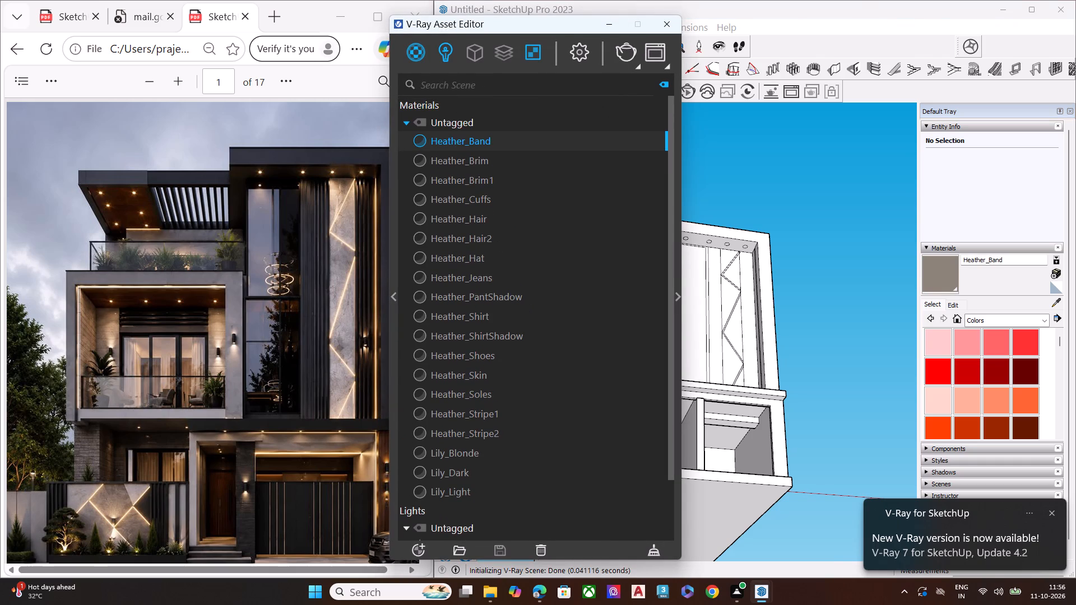
Expand the Asset Editor's material library and open its materials in the Chaos Cosmos Browser.
{"action": "left_click", "coordinate": [397, 300]}
{"action": "left_click", "coordinate": [333, 93]}
{"action": "left_click", "coordinate": [334, 100]}
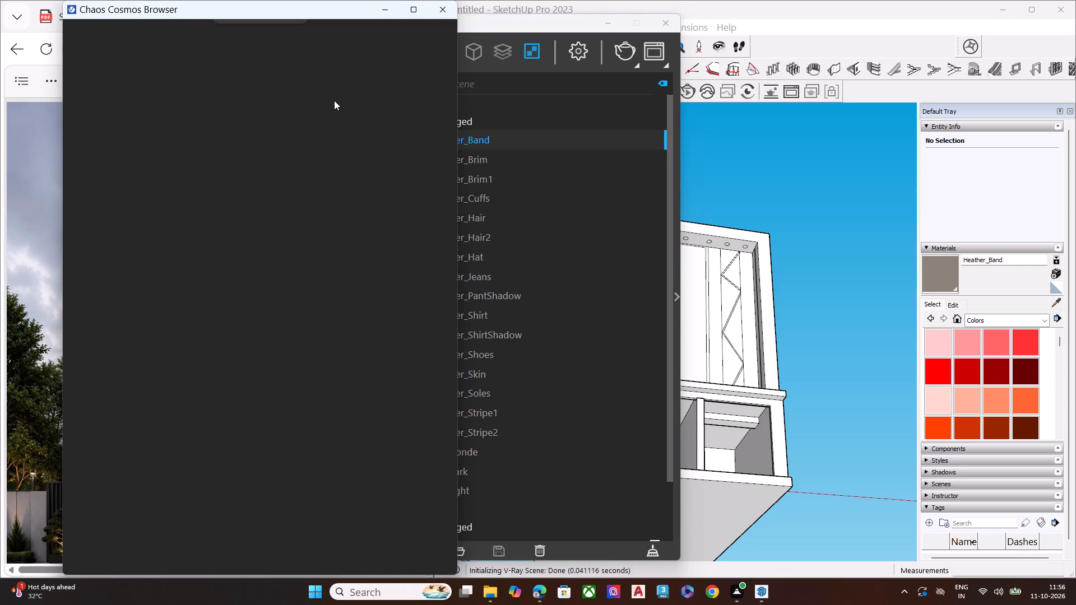
{"action": "left_click", "coordinate": [440, 11]}
{"action": "left_click", "coordinate": [344, 100]}
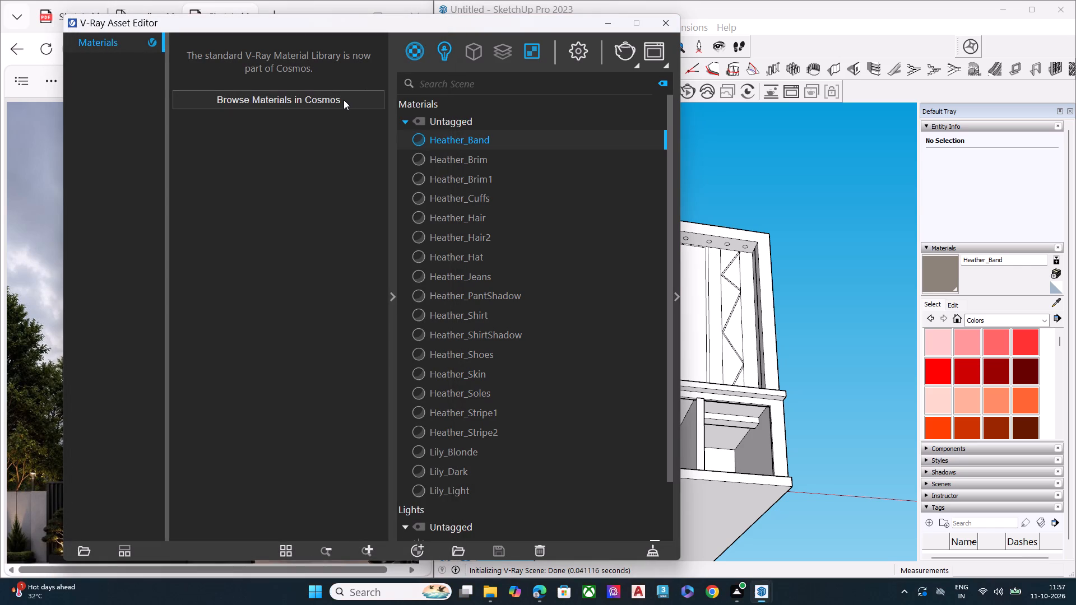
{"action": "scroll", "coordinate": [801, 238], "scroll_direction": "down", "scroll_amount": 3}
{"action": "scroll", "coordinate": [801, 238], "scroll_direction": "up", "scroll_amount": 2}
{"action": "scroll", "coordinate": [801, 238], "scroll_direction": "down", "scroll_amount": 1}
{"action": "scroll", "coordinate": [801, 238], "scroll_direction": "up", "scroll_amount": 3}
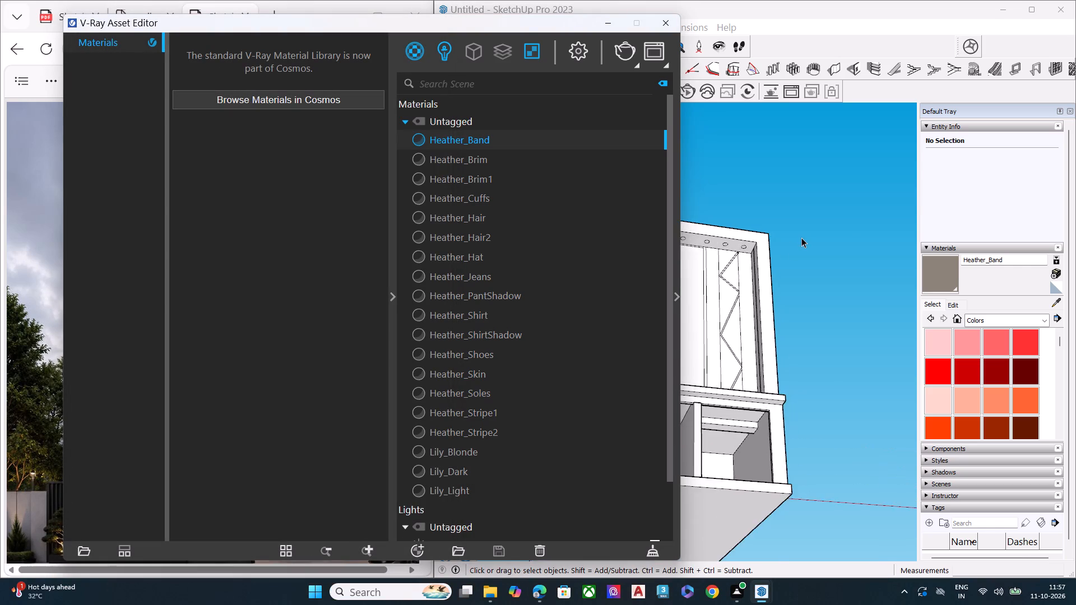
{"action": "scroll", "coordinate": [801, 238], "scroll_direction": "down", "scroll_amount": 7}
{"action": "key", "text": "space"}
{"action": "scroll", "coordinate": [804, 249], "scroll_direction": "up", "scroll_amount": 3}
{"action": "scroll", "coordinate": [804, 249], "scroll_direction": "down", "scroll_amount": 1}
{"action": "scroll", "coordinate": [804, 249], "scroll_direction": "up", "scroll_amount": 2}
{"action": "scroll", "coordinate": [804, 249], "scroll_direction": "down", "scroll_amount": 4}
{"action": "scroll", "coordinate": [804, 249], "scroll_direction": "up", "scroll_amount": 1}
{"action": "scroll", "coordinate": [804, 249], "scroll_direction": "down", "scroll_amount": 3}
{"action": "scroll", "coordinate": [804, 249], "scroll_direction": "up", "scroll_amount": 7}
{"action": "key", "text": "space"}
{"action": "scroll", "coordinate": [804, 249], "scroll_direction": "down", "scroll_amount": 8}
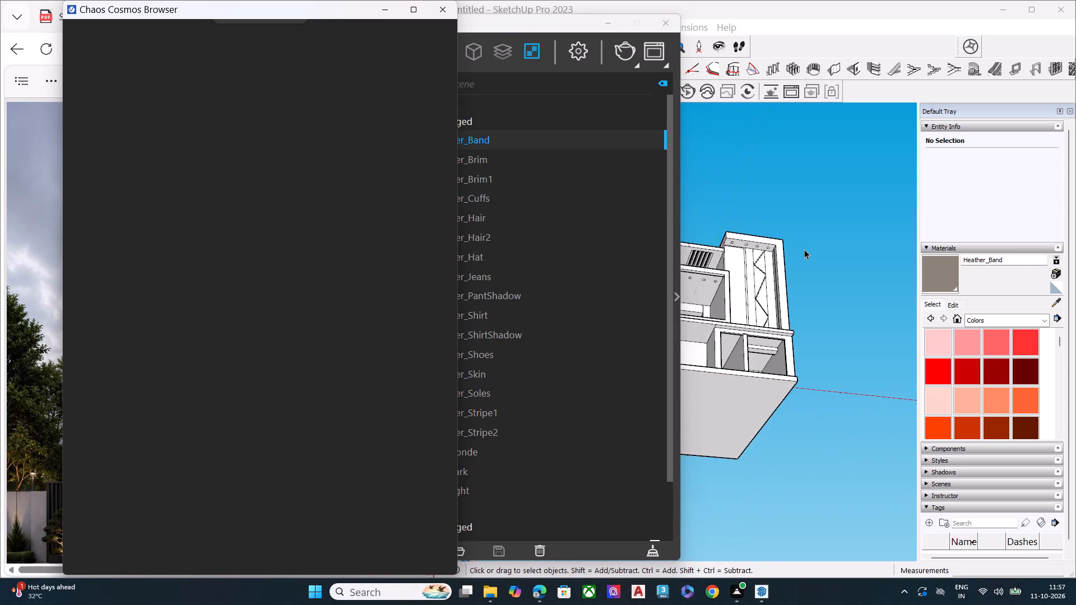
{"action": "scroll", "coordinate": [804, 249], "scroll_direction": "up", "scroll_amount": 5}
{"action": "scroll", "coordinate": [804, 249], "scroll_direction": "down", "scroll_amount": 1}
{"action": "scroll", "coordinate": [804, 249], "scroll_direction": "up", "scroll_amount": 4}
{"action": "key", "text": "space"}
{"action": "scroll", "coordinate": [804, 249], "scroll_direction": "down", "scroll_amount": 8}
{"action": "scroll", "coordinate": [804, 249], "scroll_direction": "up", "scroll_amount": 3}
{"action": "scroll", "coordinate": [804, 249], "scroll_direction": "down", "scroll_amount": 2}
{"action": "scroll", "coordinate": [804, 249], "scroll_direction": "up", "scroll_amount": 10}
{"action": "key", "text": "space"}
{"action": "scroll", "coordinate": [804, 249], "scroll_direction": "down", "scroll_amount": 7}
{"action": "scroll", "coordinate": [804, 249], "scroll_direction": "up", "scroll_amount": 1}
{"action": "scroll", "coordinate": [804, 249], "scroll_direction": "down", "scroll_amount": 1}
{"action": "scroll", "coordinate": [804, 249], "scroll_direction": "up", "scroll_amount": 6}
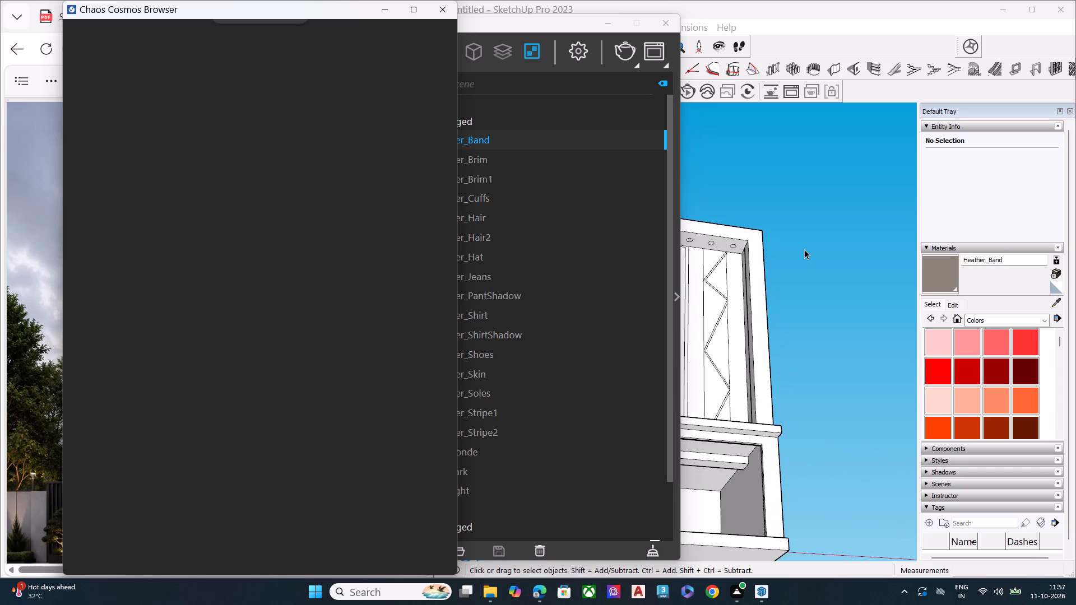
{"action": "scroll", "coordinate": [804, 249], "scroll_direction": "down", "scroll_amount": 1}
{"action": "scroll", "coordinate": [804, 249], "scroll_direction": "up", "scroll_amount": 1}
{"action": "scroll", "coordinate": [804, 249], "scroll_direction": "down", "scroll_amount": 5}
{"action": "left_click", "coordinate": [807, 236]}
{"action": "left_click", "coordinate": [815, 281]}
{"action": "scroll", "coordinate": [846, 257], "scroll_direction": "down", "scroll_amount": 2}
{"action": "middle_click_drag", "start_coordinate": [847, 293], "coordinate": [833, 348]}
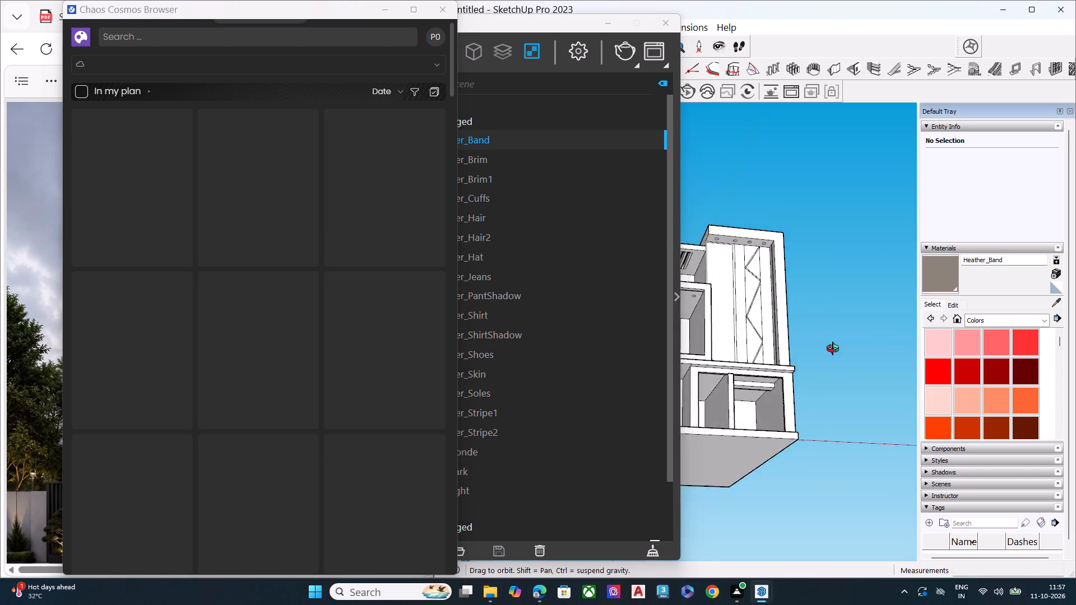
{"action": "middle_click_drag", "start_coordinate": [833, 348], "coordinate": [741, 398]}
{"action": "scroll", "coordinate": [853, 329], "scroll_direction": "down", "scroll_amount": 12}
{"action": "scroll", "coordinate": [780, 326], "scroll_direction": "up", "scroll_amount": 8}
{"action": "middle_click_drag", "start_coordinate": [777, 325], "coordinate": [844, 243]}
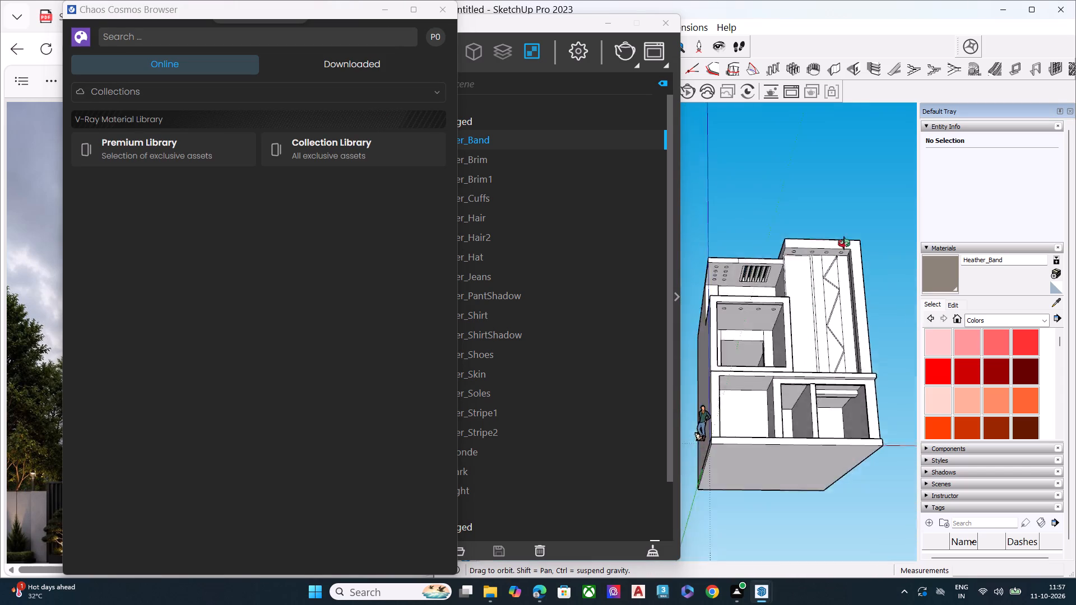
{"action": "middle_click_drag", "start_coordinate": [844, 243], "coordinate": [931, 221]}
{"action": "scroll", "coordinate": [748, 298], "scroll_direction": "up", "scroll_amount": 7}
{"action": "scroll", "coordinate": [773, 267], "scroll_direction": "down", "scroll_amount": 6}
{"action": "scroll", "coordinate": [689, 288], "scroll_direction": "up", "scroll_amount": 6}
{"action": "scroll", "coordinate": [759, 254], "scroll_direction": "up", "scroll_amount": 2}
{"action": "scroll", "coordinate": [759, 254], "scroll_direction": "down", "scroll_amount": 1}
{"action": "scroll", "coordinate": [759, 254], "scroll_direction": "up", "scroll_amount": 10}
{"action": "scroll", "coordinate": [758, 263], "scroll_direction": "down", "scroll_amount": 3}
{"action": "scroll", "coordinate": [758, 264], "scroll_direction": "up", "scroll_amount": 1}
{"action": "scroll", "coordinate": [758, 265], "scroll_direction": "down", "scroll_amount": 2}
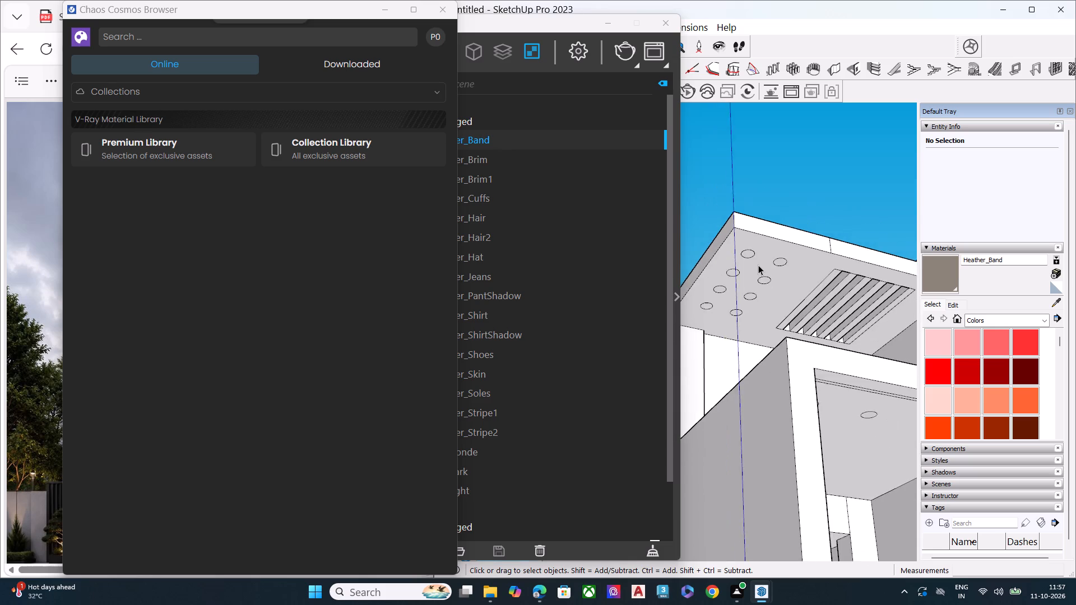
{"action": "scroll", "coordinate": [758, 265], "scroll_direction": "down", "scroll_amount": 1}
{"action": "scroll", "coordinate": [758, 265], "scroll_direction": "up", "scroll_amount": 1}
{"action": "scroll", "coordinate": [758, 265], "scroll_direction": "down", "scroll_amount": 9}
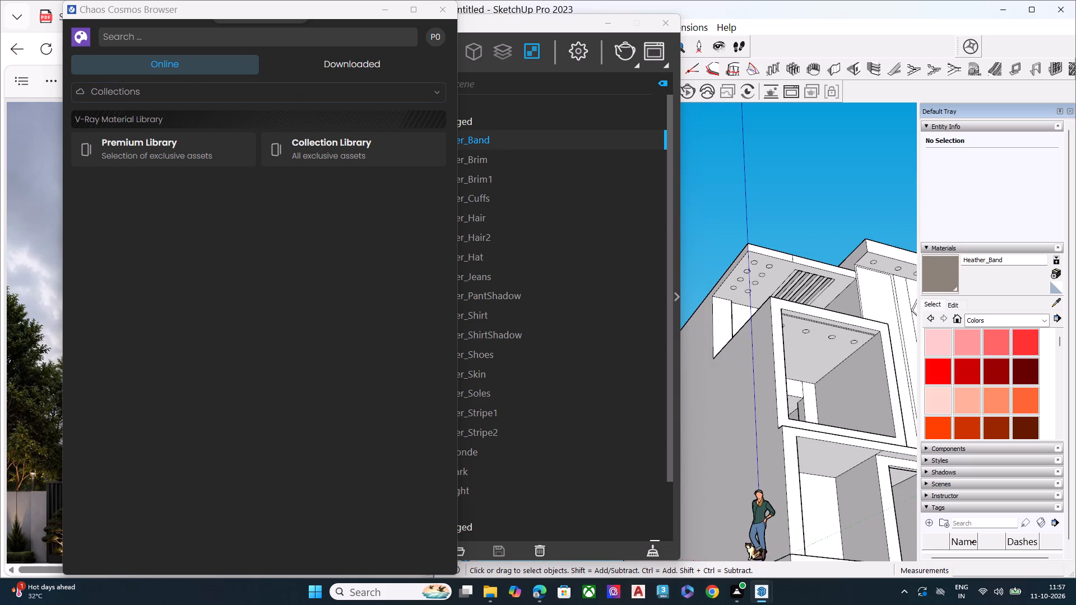
Search the Chaos Cosmos online library for "paints".
{"action": "left_click", "coordinate": [252, 35]}
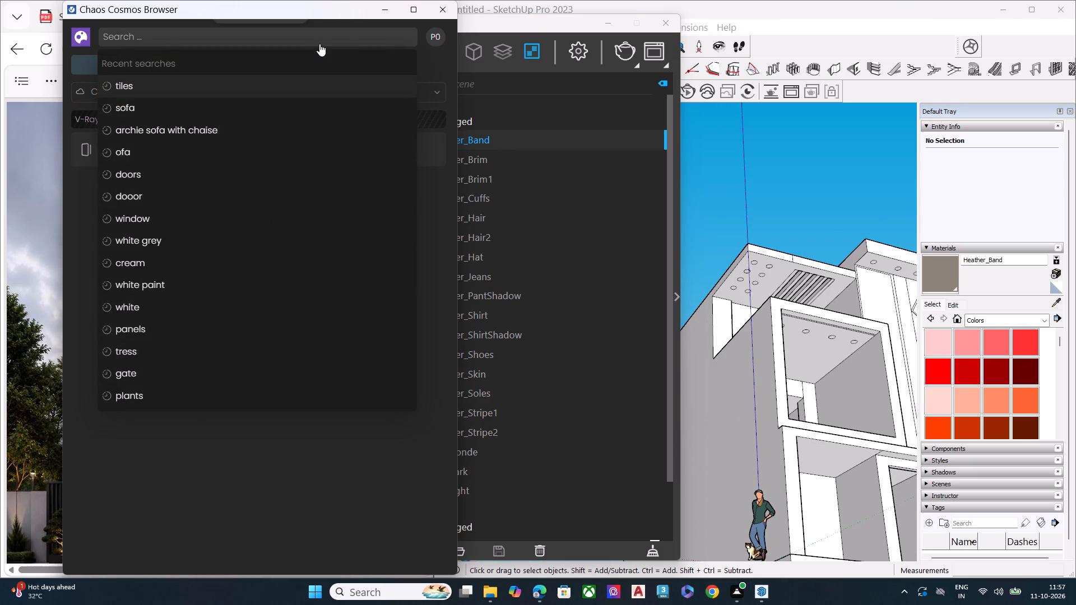
{"action": "left_click", "coordinate": [333, 37]}
{"action": "type", "text": "paints"}
{"action": "key", "text": "Return"}
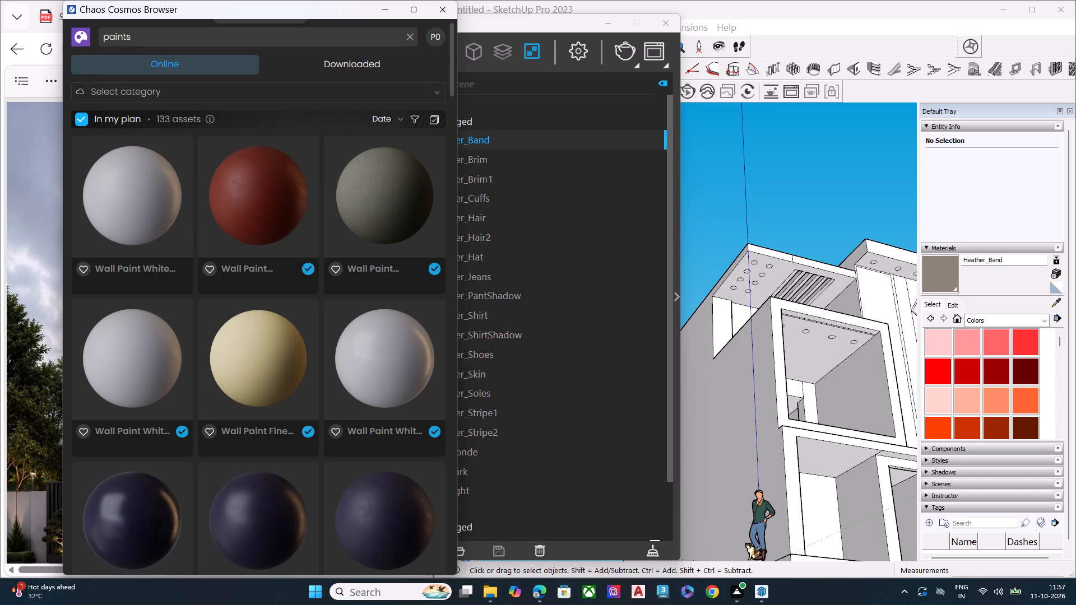
Replace the Cosmos search term with "wood" and run the search.
{"action": "key", "text": "BackSpace"}
{"action": "key", "text": "BackSpace"}
{"action": "key", "text": "BackSpace"}
{"action": "key", "text": "BackSpace"}
{"action": "key", "text": "BackSpace"}
{"action": "key", "text": "BackSpace"}
{"action": "key", "text": "BackSpace"}
{"action": "key", "text": "BackSpace"}
{"action": "key", "text": "BackSpace"}
{"action": "key", "text": "BackSpace"}
{"action": "key", "text": "BackSpace"}
{"action": "key", "text": "BackSpace"}
{"action": "type", "text": "wood"}
{"action": "key", "text": "Return"}
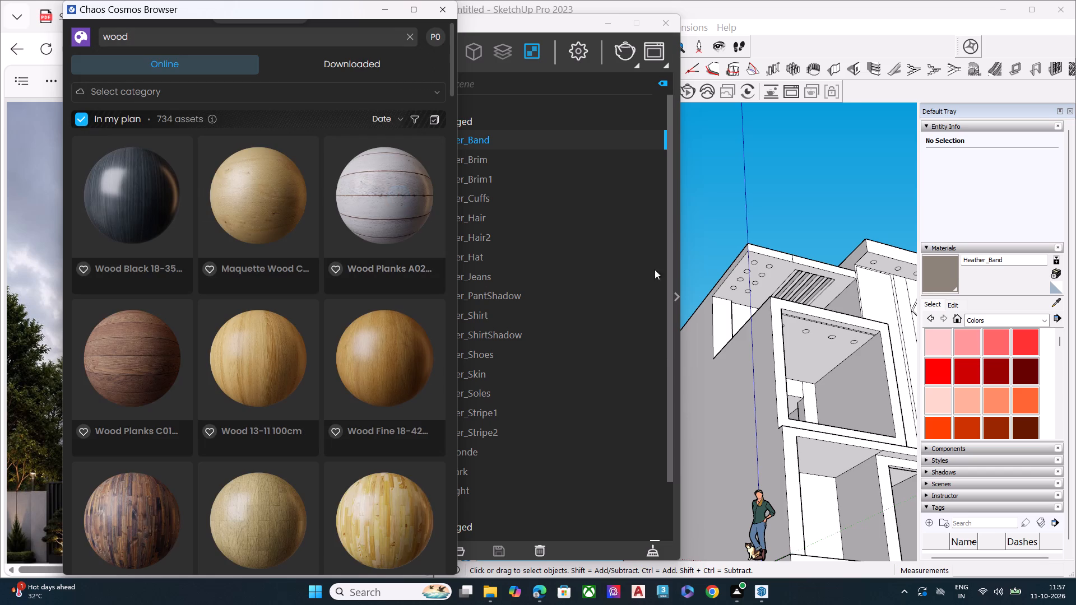
Browse the wood results and start downloading the glossy dark brown Wood Tiles Dark material.
{"action": "scroll", "coordinate": [760, 204], "scroll_direction": "down", "scroll_amount": 7}
{"action": "key", "text": "space"}
{"action": "middle_click_drag", "start_coordinate": [799, 213], "coordinate": [797, 286]}
{"action": "scroll", "coordinate": [796, 189], "scroll_direction": "up", "scroll_amount": 7}
{"action": "scroll", "coordinate": [797, 185], "scroll_direction": "down", "scroll_amount": 2}
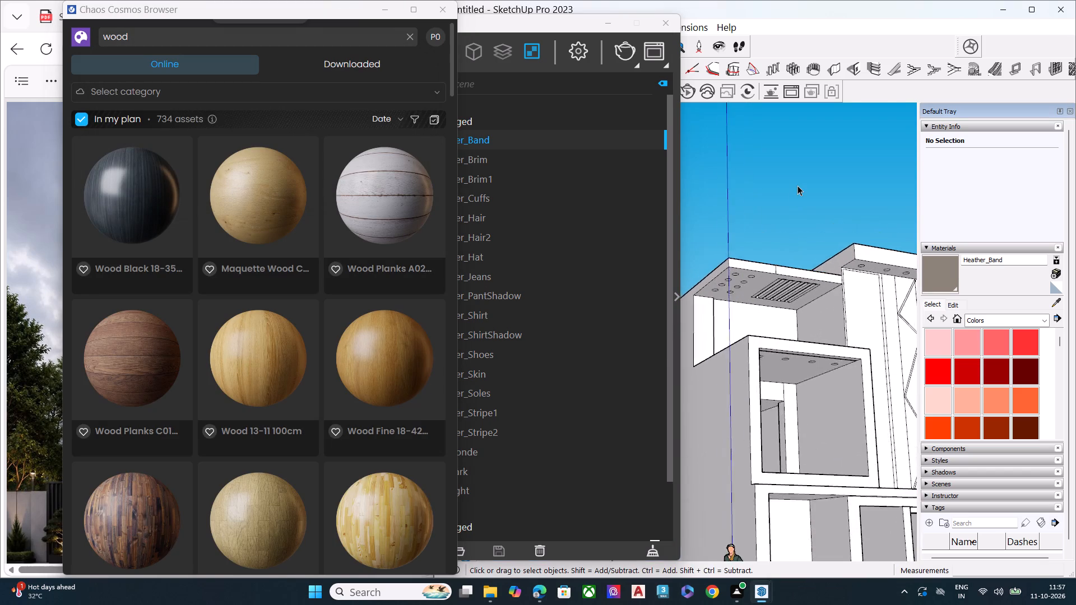
{"action": "scroll", "coordinate": [797, 185], "scroll_direction": "down", "scroll_amount": 3}
{"action": "scroll", "coordinate": [304, 371], "scroll_direction": "down", "scroll_amount": 5}
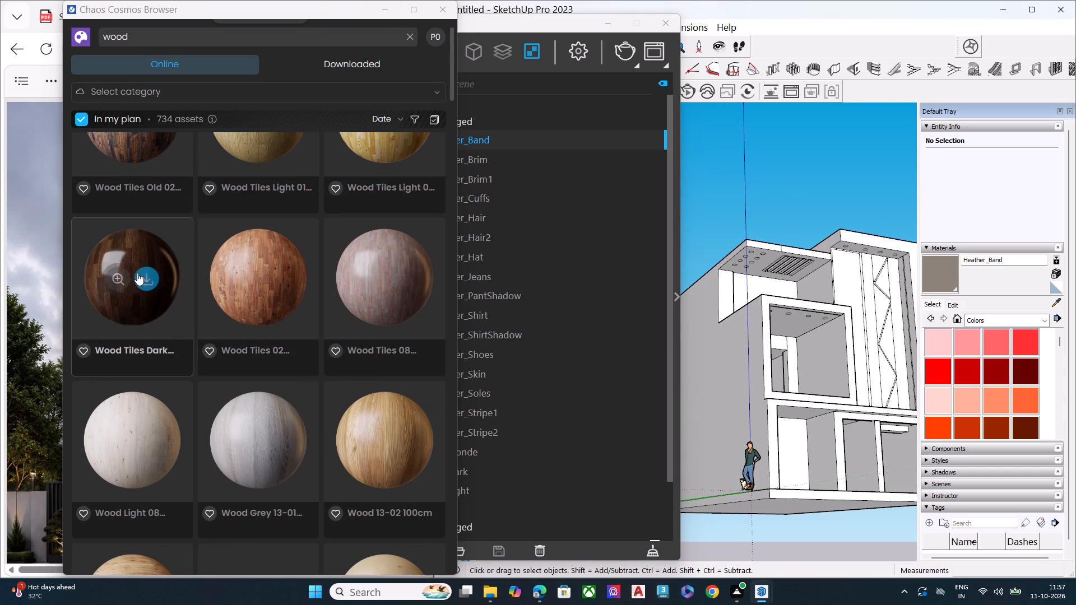
{"action": "left_click", "coordinate": [141, 281]}
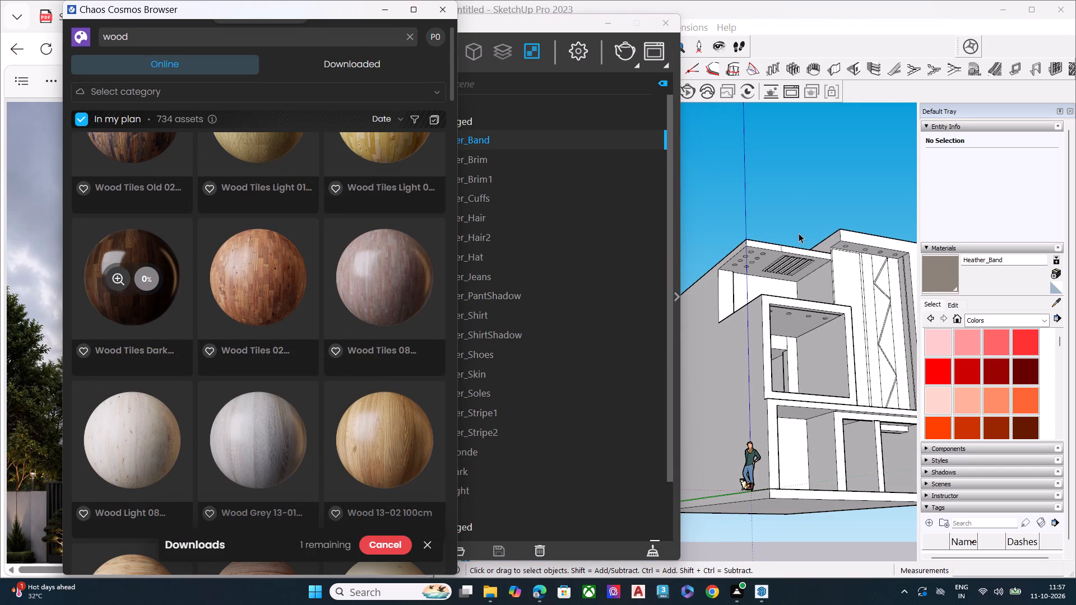
Expand the Asset Editor's material settings, move the editor clear of the model view, and bring the Cosmos Browser to the front.
{"action": "scroll", "coordinate": [799, 233], "scroll_direction": "down", "scroll_amount": 4}
{"action": "scroll", "coordinate": [795, 223], "scroll_direction": "up", "scroll_amount": 10}
{"action": "scroll", "coordinate": [794, 222], "scroll_direction": "down", "scroll_amount": 1}
{"action": "scroll", "coordinate": [794, 222], "scroll_direction": "up", "scroll_amount": 4}
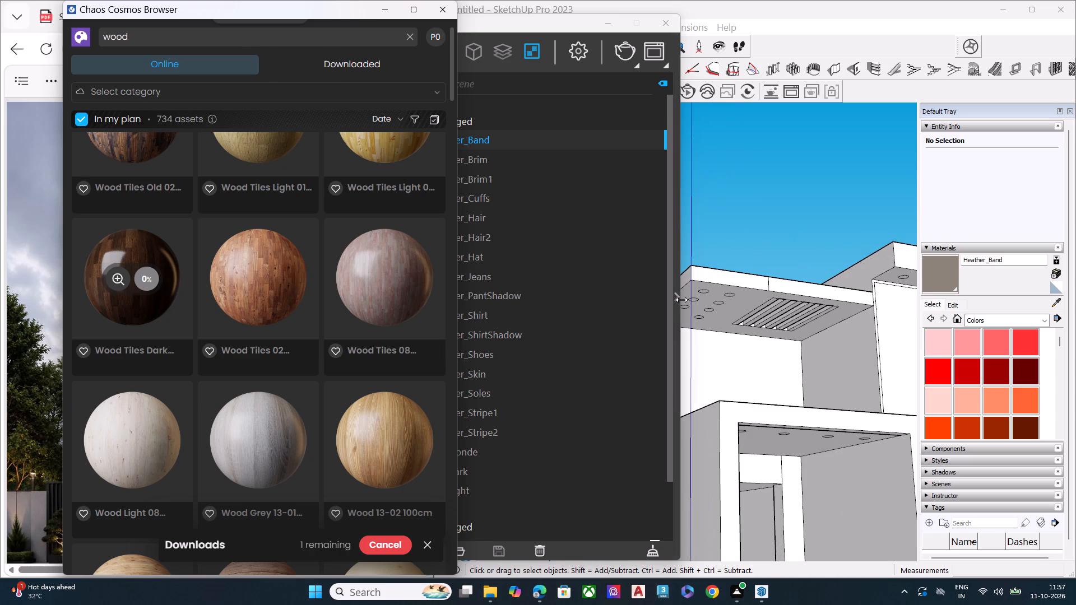
{"action": "left_click", "coordinate": [681, 300]}
{"action": "left_click", "coordinate": [676, 299]}
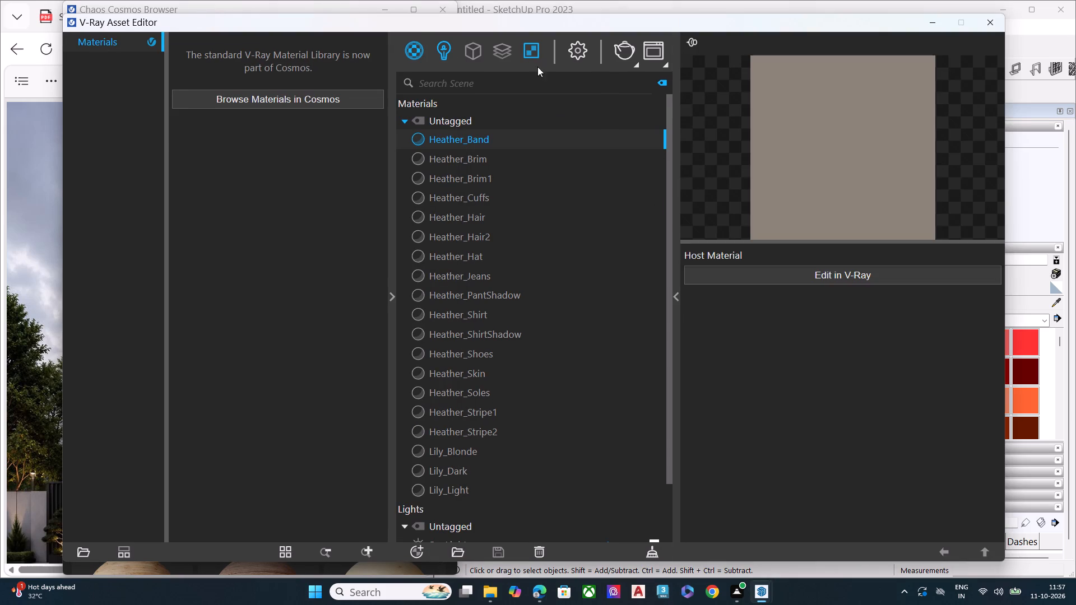
{"action": "left_click_drag", "start_coordinate": [578, 21], "coordinate": [250, 212]}
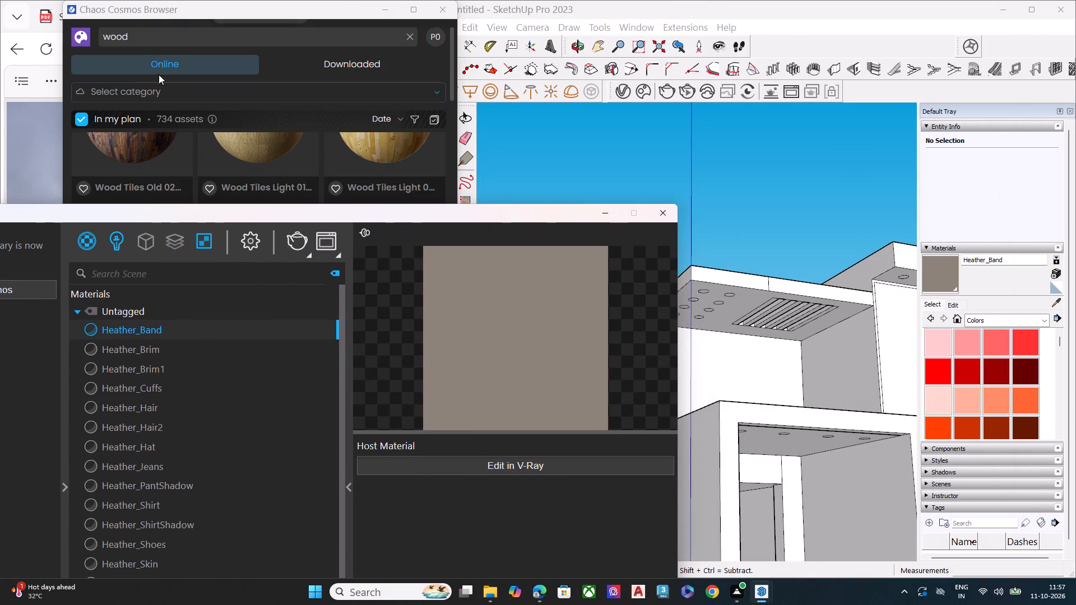
{"action": "left_click", "coordinate": [194, 14]}
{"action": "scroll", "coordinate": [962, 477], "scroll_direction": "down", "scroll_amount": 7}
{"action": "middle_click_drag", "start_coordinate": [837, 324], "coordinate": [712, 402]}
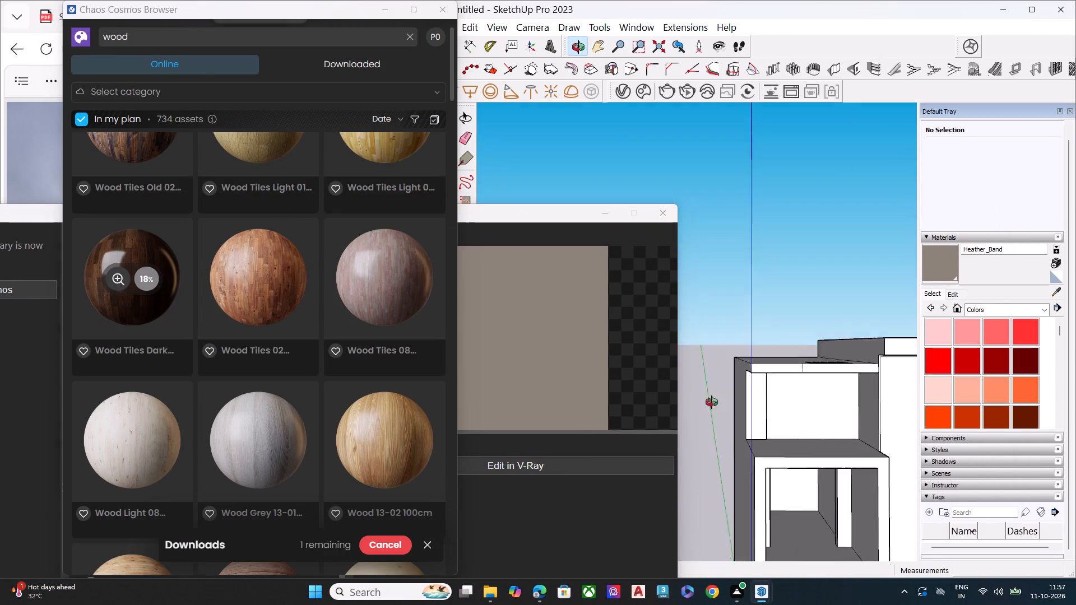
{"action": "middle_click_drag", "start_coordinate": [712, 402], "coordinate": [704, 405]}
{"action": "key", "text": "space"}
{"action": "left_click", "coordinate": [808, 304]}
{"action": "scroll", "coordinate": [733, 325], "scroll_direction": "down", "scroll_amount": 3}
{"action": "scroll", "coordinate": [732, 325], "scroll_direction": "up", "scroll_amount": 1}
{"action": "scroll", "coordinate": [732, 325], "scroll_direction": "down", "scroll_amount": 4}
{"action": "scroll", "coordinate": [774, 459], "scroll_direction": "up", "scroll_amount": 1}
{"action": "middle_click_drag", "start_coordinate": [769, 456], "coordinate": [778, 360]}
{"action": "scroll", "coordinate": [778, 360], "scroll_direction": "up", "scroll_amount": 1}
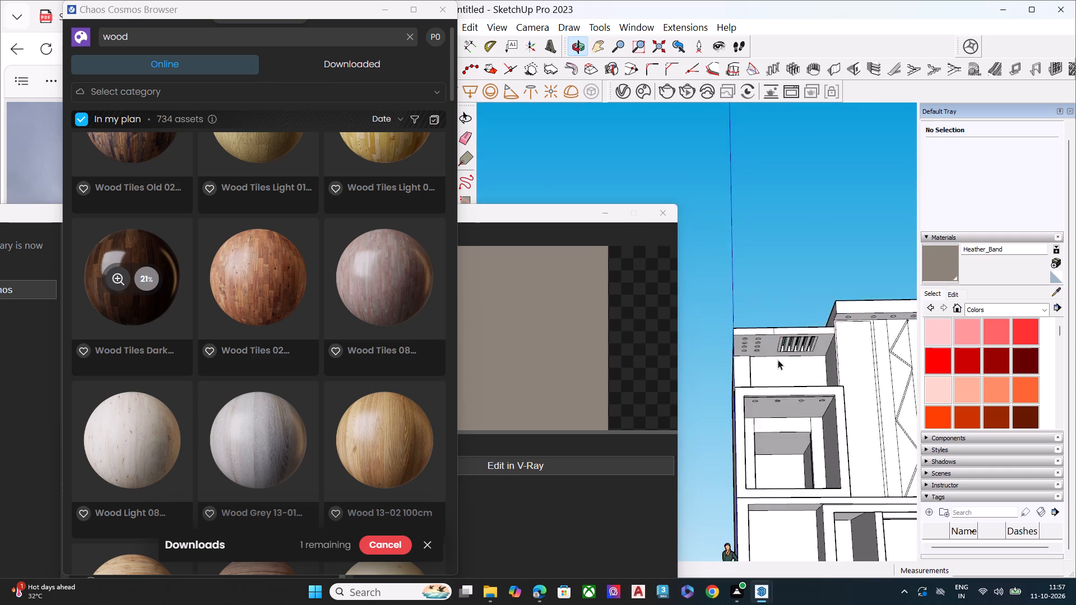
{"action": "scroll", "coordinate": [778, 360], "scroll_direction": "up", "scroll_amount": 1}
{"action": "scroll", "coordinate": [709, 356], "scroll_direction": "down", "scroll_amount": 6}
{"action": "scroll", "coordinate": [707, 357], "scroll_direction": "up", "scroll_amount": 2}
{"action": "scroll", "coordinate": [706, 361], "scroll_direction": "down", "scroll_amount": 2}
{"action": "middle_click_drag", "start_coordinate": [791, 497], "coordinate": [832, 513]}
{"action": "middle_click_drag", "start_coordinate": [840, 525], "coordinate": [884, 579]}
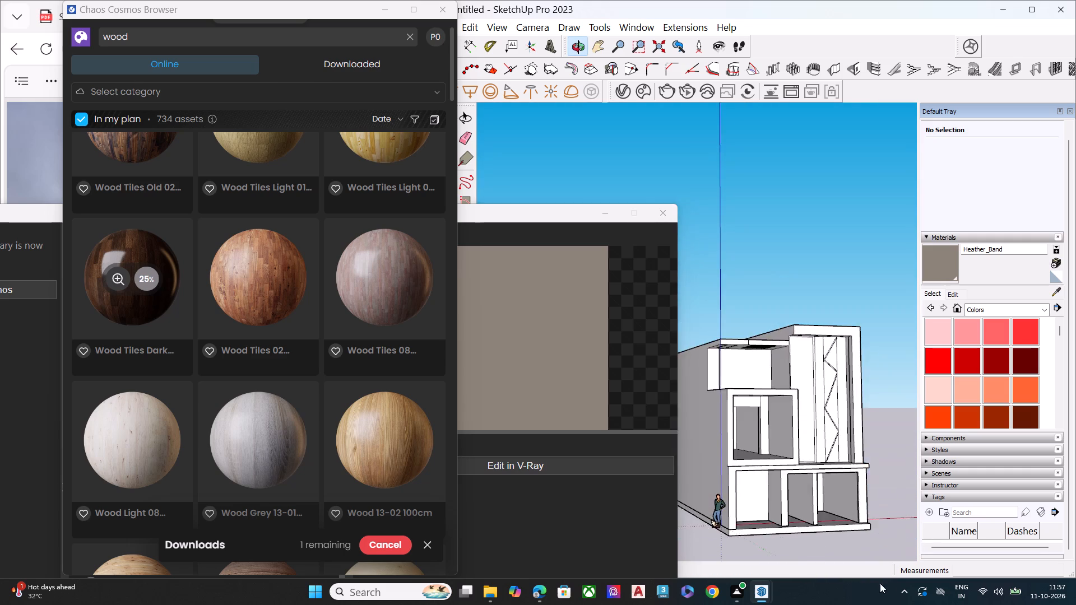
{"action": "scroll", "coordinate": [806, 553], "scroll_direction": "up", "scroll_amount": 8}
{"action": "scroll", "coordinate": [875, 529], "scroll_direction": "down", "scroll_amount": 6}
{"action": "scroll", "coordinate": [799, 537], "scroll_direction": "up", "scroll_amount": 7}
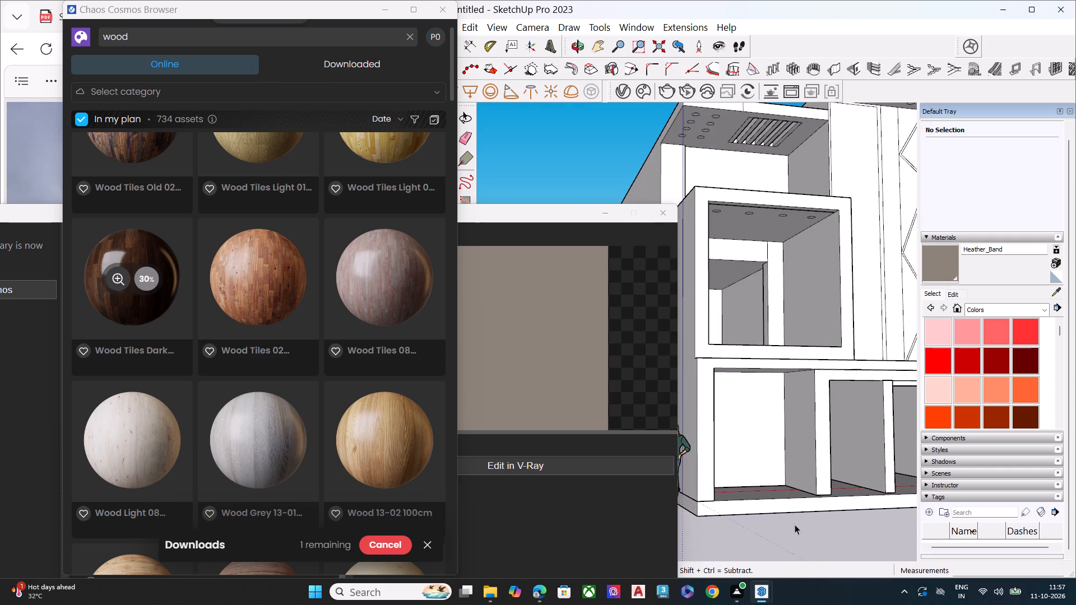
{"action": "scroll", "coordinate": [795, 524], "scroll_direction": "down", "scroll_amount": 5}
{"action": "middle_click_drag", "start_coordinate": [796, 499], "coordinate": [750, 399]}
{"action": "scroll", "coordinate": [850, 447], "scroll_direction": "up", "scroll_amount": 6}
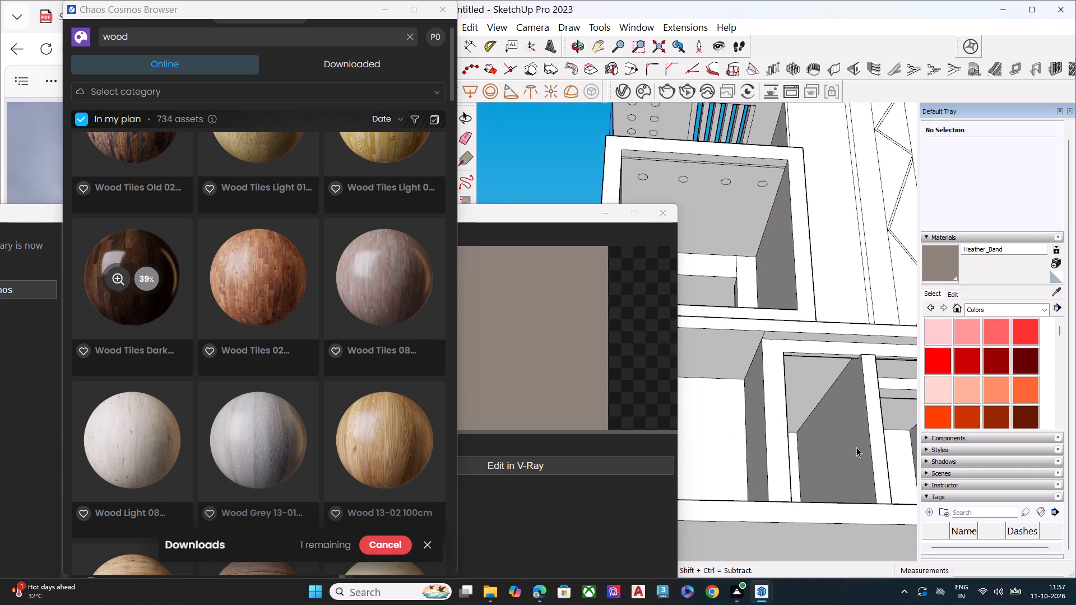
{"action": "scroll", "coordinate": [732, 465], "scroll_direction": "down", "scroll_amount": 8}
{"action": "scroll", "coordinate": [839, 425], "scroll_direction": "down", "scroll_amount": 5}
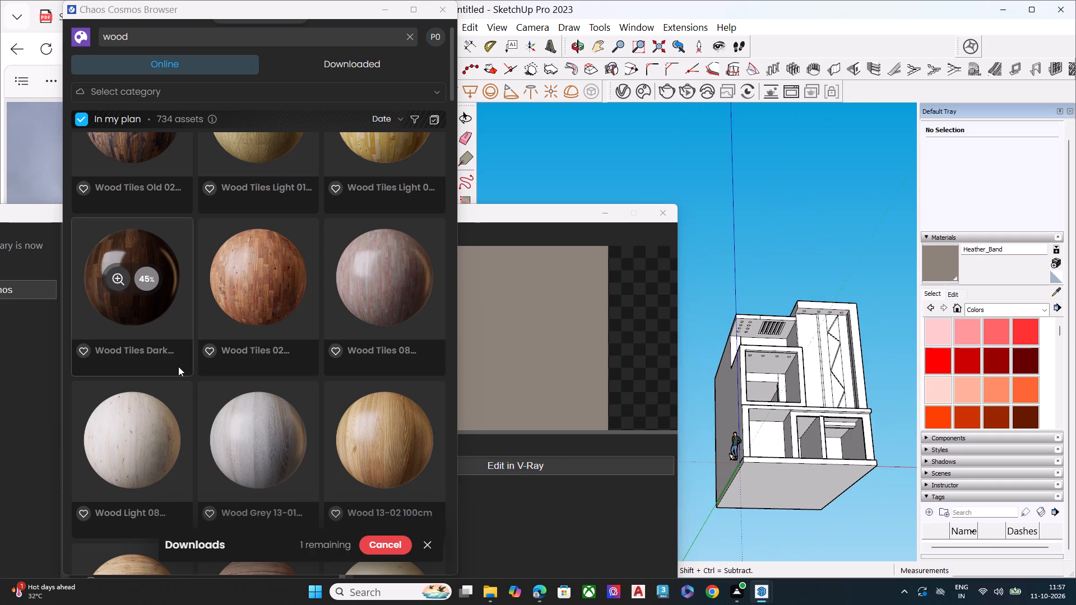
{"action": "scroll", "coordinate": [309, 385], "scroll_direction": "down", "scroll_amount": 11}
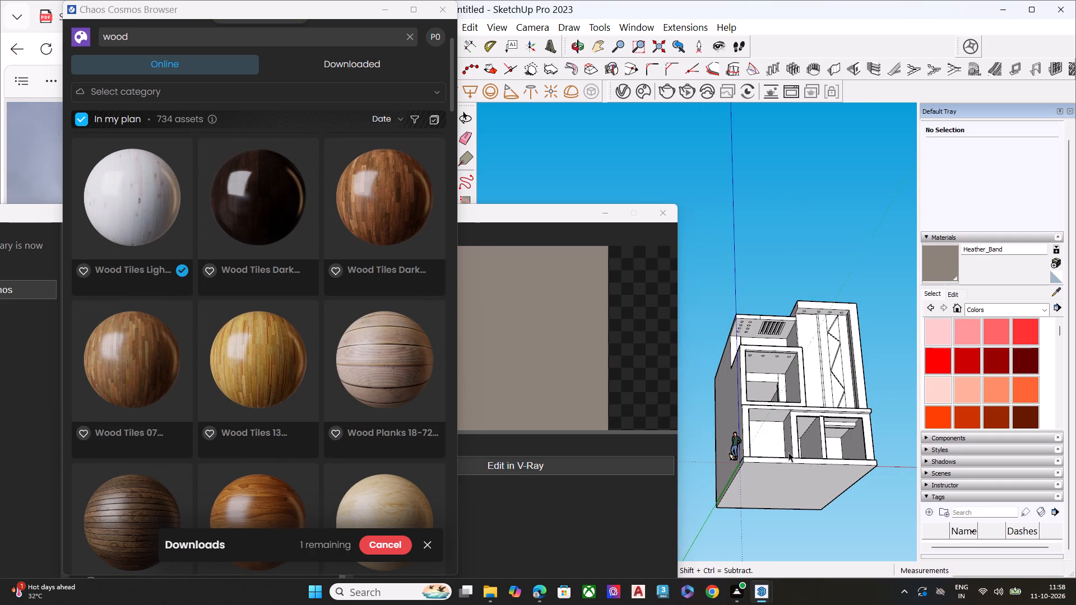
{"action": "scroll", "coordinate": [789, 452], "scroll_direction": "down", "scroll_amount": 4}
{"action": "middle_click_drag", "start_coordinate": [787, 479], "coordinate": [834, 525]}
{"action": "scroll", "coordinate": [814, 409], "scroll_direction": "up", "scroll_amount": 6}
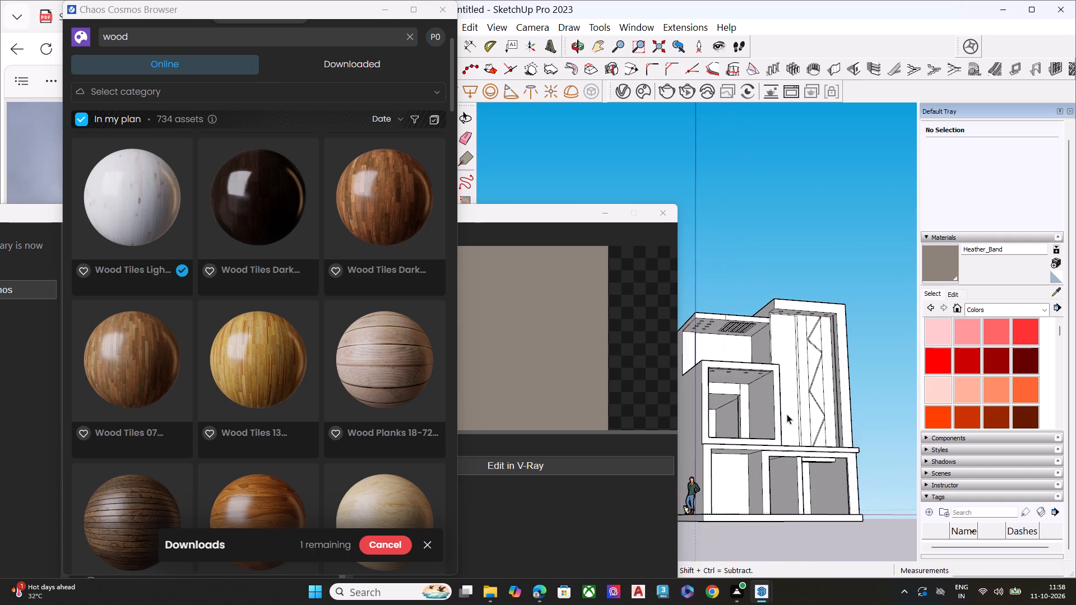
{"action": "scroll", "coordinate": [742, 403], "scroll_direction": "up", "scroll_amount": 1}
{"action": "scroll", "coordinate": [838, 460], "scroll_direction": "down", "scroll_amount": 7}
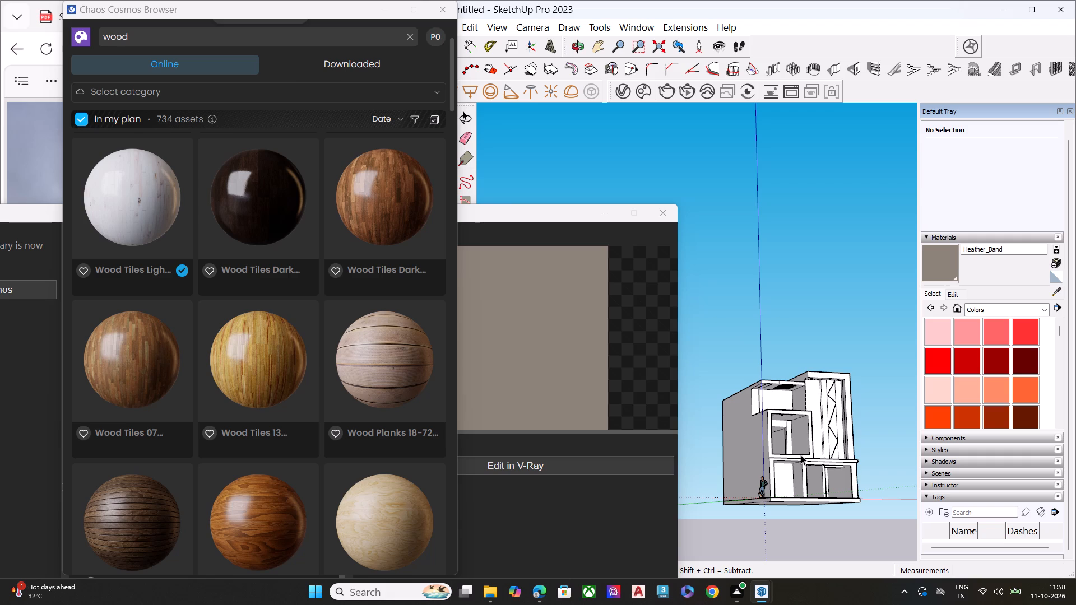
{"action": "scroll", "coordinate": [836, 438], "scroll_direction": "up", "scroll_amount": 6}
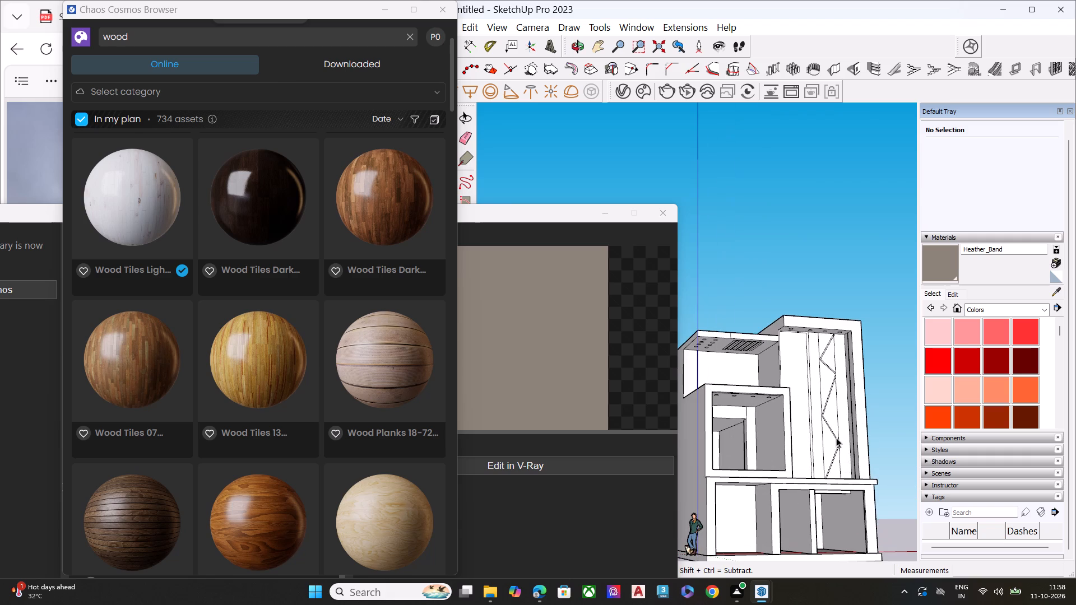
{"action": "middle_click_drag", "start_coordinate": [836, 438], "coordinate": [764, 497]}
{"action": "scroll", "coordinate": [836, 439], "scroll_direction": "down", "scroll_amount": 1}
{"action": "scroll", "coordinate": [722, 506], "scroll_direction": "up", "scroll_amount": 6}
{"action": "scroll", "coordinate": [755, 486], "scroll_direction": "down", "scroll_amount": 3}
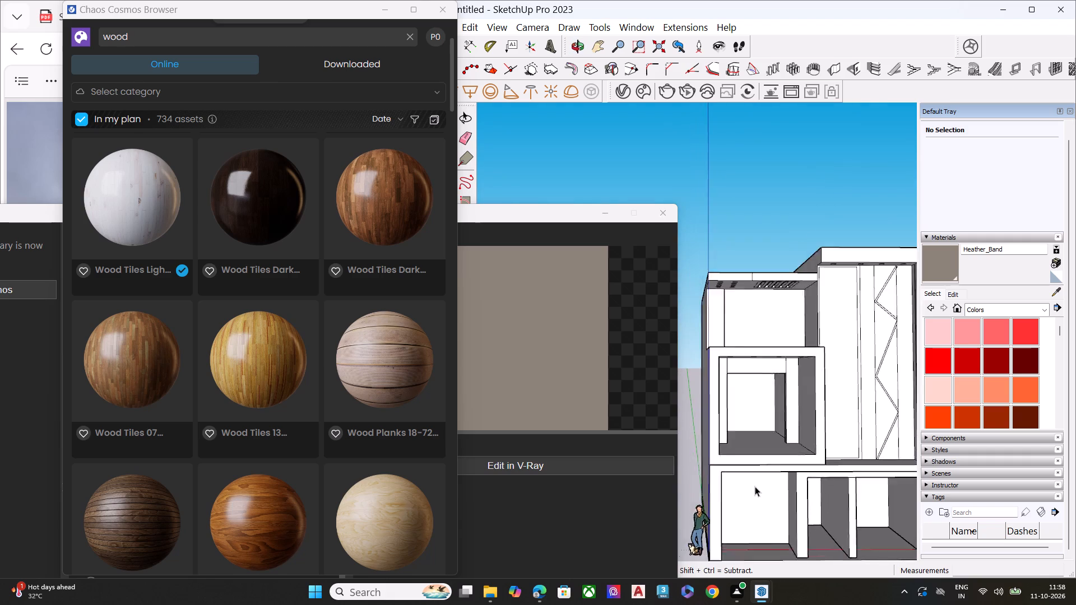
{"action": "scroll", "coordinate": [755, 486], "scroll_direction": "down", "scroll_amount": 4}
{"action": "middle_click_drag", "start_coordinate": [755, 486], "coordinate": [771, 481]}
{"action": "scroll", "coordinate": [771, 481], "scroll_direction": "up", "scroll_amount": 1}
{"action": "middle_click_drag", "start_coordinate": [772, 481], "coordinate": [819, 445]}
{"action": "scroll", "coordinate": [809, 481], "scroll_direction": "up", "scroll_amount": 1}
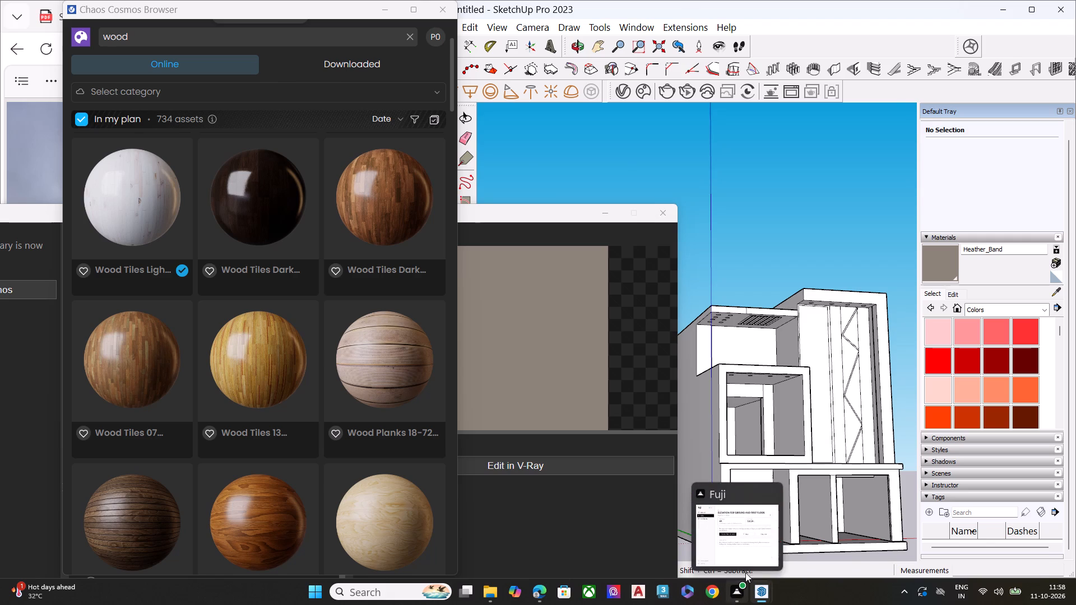
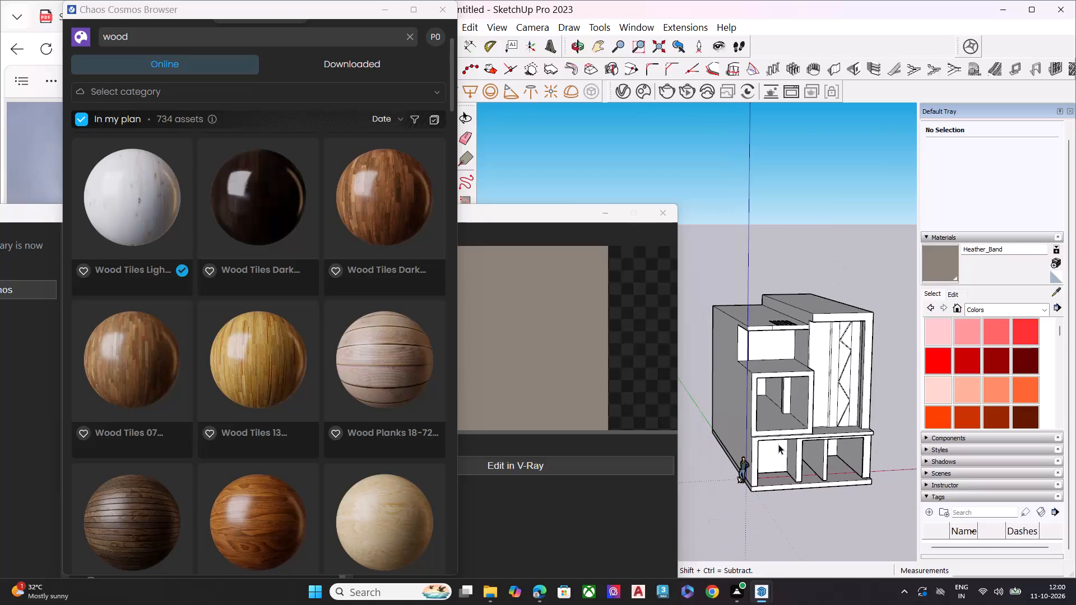
Examine the building's front facade, openings and slab undersides from several angles.
{"action": "key", "text": "space"}
{"action": "middle_click_drag", "start_coordinate": [802, 383], "coordinate": [729, 277]}
{"action": "key", "text": "space"}
{"action": "left_click", "coordinate": [833, 237]}
{"action": "key", "text": "space"}
{"action": "left_click", "coordinate": [814, 259]}
{"action": "key", "text": "space"}
{"action": "left_click", "coordinate": [814, 259]}
{"action": "key", "text": "space"}
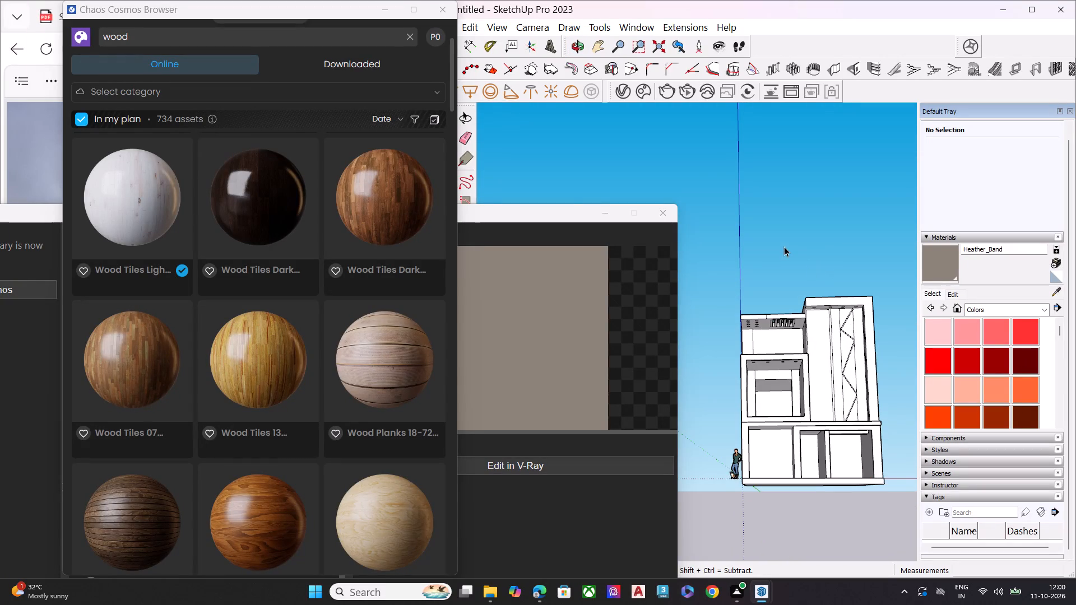
{"action": "left_click", "coordinate": [783, 246]}
{"action": "middle_click_drag", "start_coordinate": [817, 266], "coordinate": [707, 362]}
{"action": "scroll", "coordinate": [817, 269], "scroll_direction": "up", "scroll_amount": 1}
{"action": "middle_click_drag", "start_coordinate": [806, 317], "coordinate": [930, 304]}
{"action": "scroll", "coordinate": [670, 383], "scroll_direction": "up", "scroll_amount": 1}
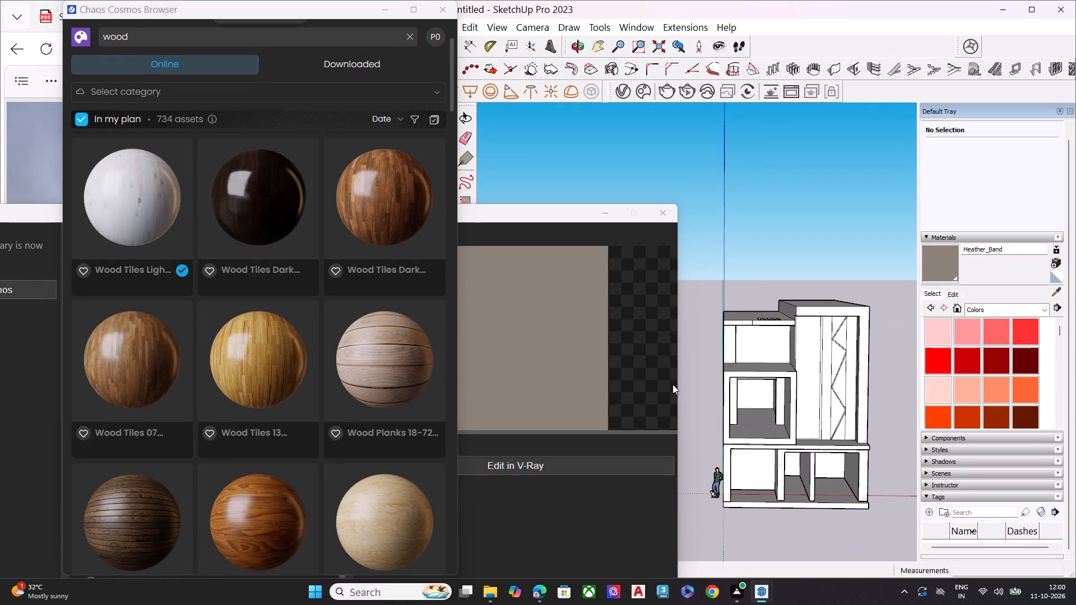
{"action": "middle_click_drag", "start_coordinate": [758, 376], "coordinate": [857, 360]}
{"action": "key", "text": "space"}
{"action": "scroll", "coordinate": [860, 285], "scroll_direction": "up", "scroll_amount": 7}
{"action": "scroll", "coordinate": [825, 305], "scroll_direction": "down", "scroll_amount": 6}
{"action": "key", "text": "space"}
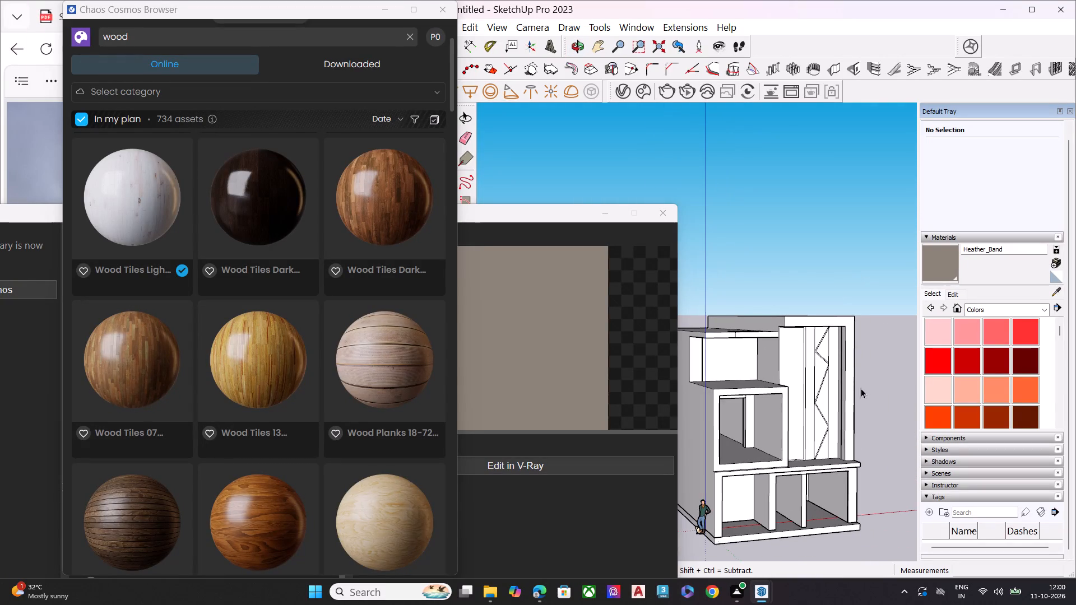
{"action": "left_click", "coordinate": [875, 388]}
{"action": "key", "text": "space"}
{"action": "scroll", "coordinate": [819, 253], "scroll_direction": "up", "scroll_amount": 3}
{"action": "key", "text": "space"}
{"action": "left_click", "coordinate": [817, 254]}
{"action": "scroll", "coordinate": [836, 322], "scroll_direction": "down", "scroll_amount": 2}
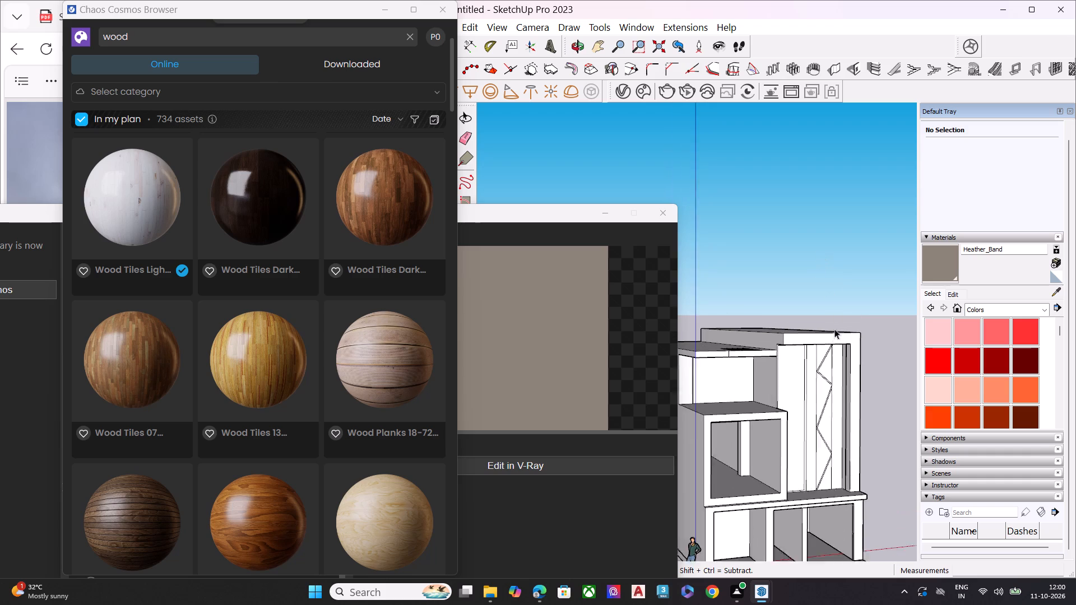
{"action": "scroll", "coordinate": [834, 329], "scroll_direction": "down", "scroll_amount": 1}
{"action": "middle_click_drag", "start_coordinate": [822, 379], "coordinate": [772, 390]}
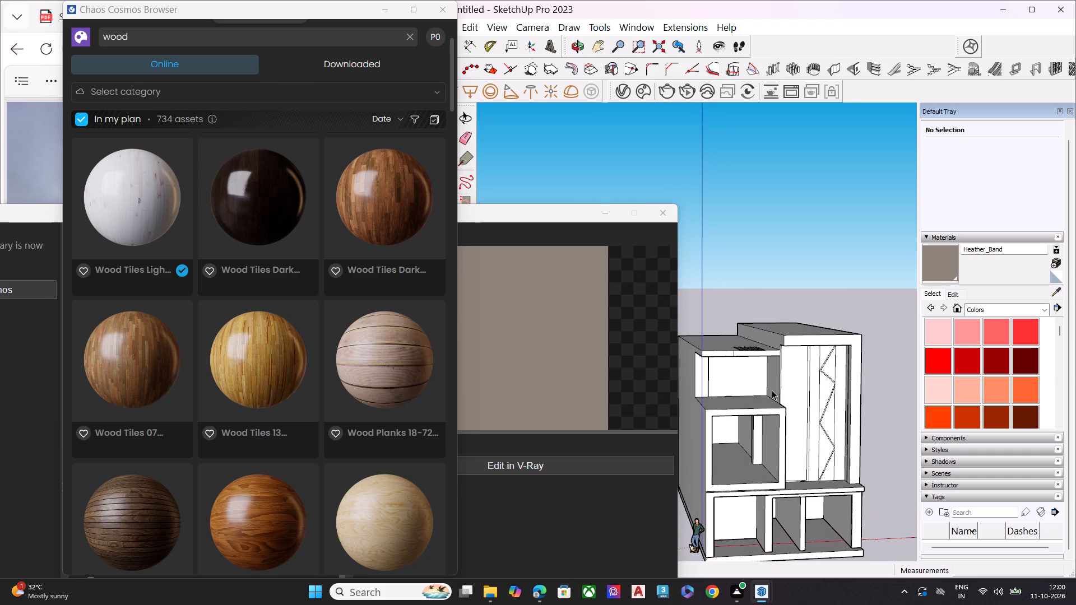
{"action": "key", "text": "space"}
{"action": "scroll", "coordinate": [750, 350], "scroll_direction": "down", "scroll_amount": 5}
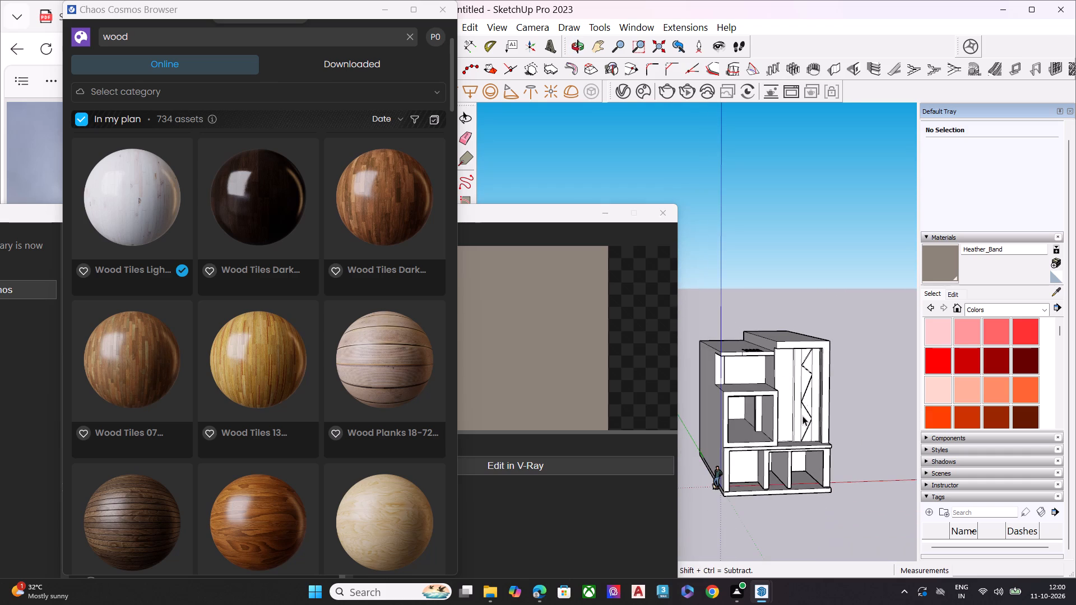
{"action": "middle_click_drag", "start_coordinate": [800, 446], "coordinate": [804, 336]}
{"action": "scroll", "coordinate": [800, 381], "scroll_direction": "down", "scroll_amount": 4}
{"action": "middle_click_drag", "start_coordinate": [804, 488], "coordinate": [822, 484]}
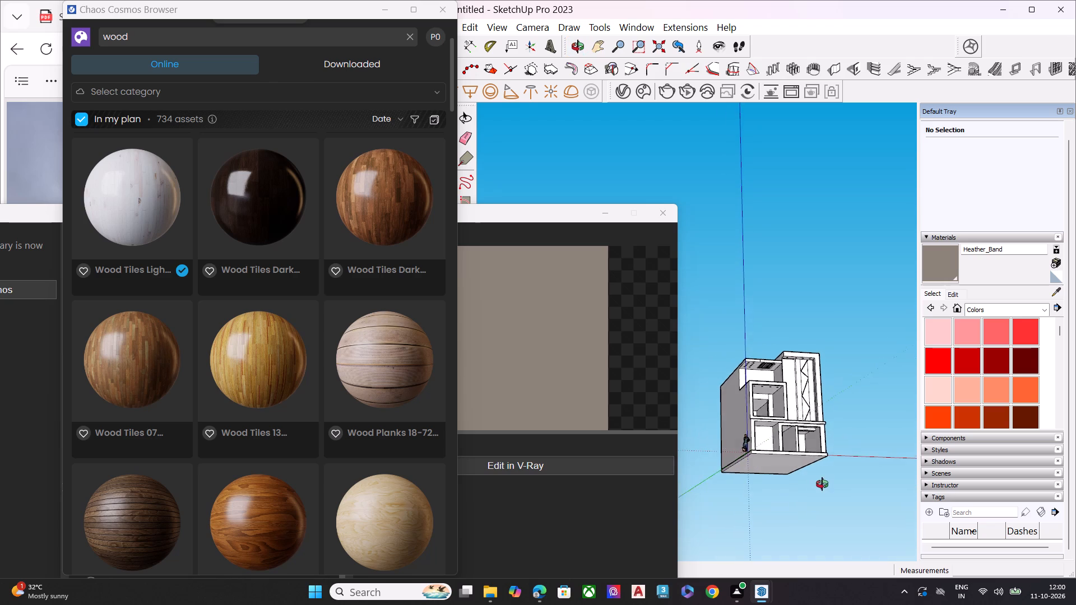
{"action": "middle_click_drag", "start_coordinate": [822, 484], "coordinate": [839, 482]}
{"action": "scroll", "coordinate": [818, 485], "scroll_direction": "up", "scroll_amount": 4}
{"action": "key", "text": "space"}
{"action": "middle_click_drag", "start_coordinate": [841, 318], "coordinate": [825, 397]}
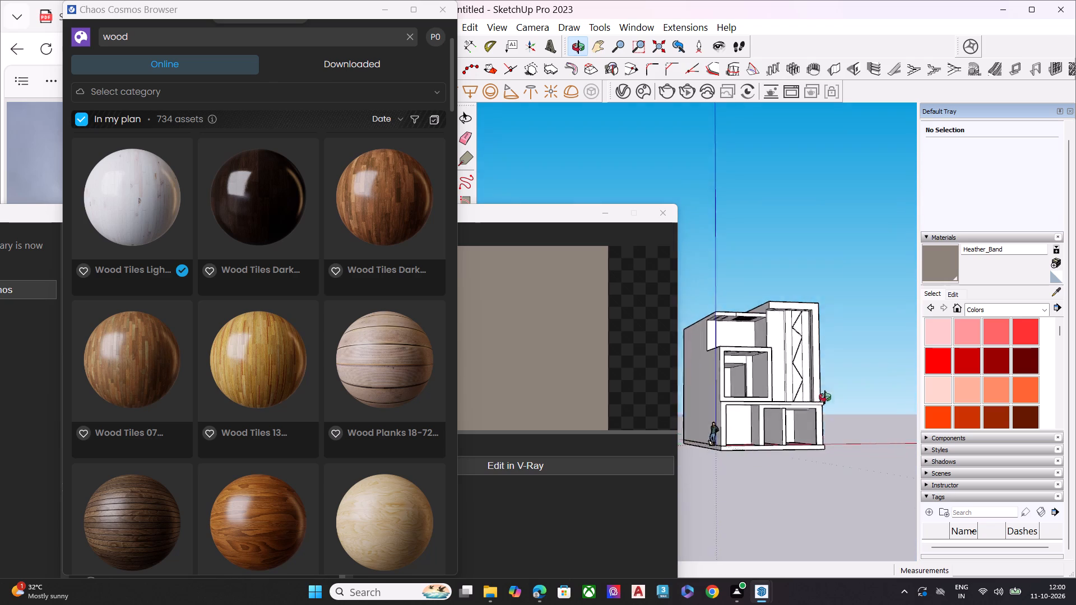
{"action": "middle_click_drag", "start_coordinate": [825, 397], "coordinate": [745, 427]}
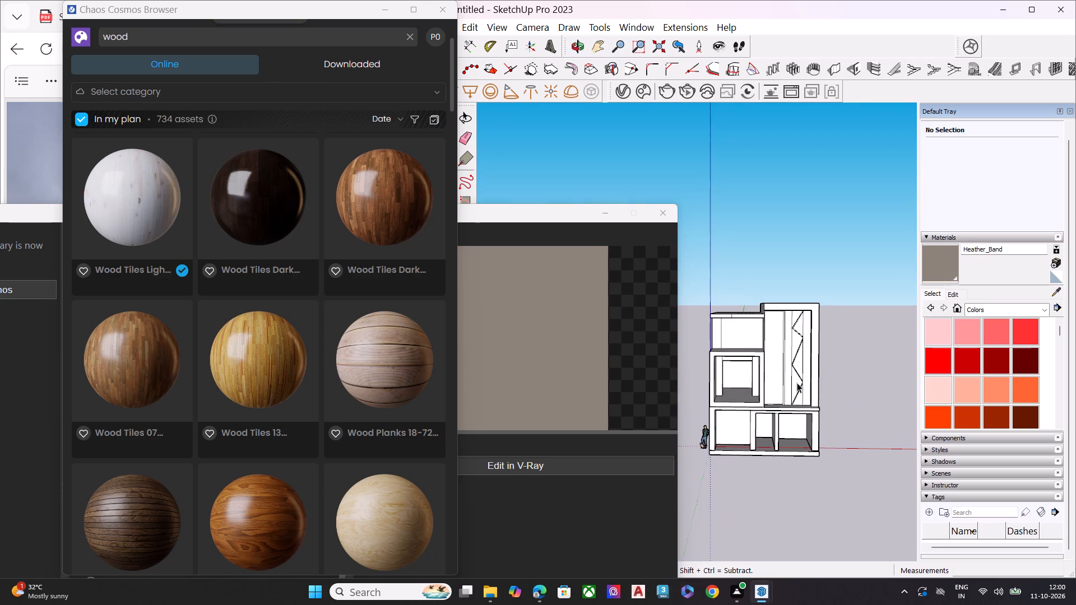
{"action": "scroll", "coordinate": [797, 383], "scroll_direction": "down", "scroll_amount": 2}
{"action": "scroll", "coordinate": [819, 445], "scroll_direction": "up", "scroll_amount": 1}
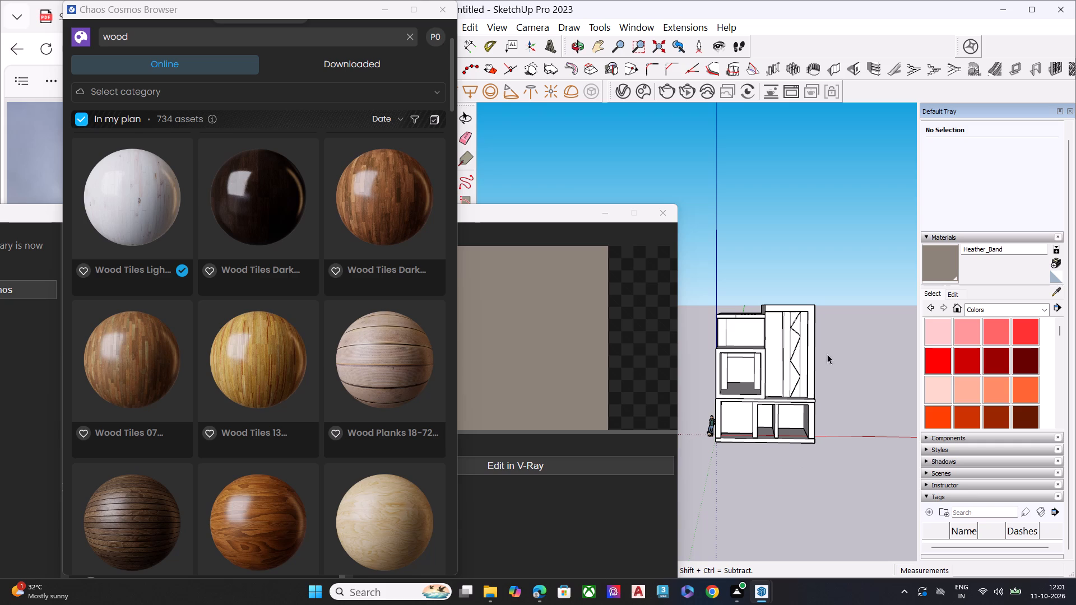
{"action": "middle_click_drag", "start_coordinate": [812, 379], "coordinate": [838, 291]}
{"action": "key", "text": "space"}
{"action": "scroll", "coordinate": [803, 405], "scroll_direction": "up", "scroll_amount": 6}
{"action": "scroll", "coordinate": [771, 403], "scroll_direction": "down", "scroll_amount": 1}
{"action": "scroll", "coordinate": [771, 403], "scroll_direction": "up", "scroll_amount": 2}
{"action": "scroll", "coordinate": [828, 318], "scroll_direction": "down", "scroll_amount": 6}
{"action": "scroll", "coordinate": [849, 345], "scroll_direction": "up", "scroll_amount": 1}
{"action": "scroll", "coordinate": [850, 346], "scroll_direction": "down", "scroll_amount": 2}
{"action": "scroll", "coordinate": [850, 346], "scroll_direction": "up", "scroll_amount": 1}
{"action": "middle_click_drag", "start_coordinate": [679, 306], "coordinate": [843, 276]}
Download the Wood Planks Pecan material from the wood results in the Chaos Cosmos Browser.
{"action": "left_click", "coordinate": [521, 155]}
{"action": "left_click", "coordinate": [739, 207]}
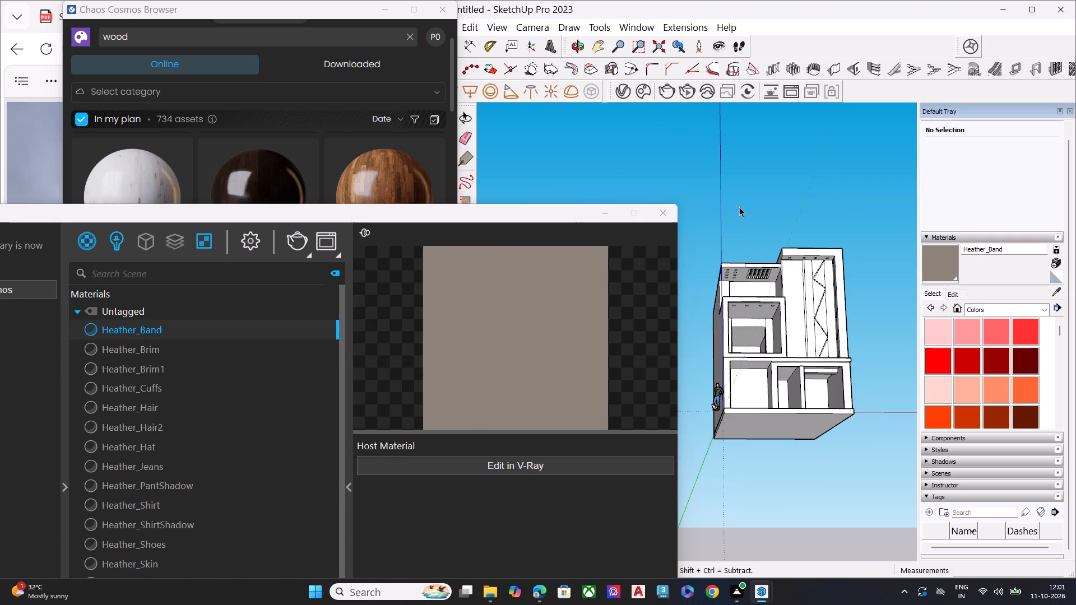
{"action": "left_click", "coordinate": [870, 286]}
{"action": "left_click", "coordinate": [350, 12]}
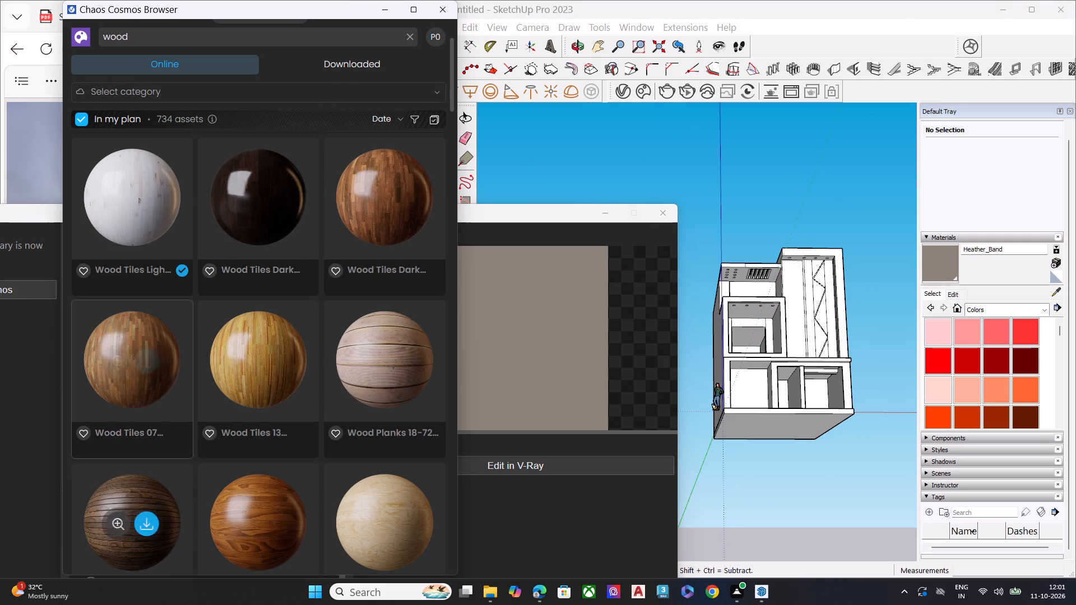
{"action": "scroll", "coordinate": [147, 229], "scroll_direction": "up", "scroll_amount": 2}
{"action": "scroll", "coordinate": [147, 229], "scroll_direction": "down", "scroll_amount": 5}
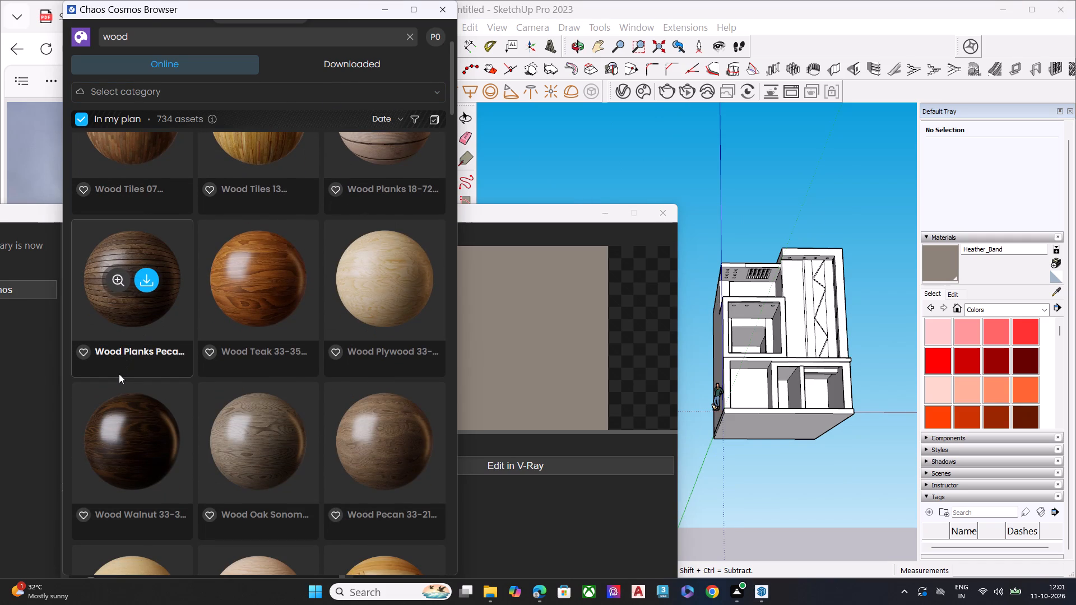
{"action": "left_click", "coordinate": [149, 278]}
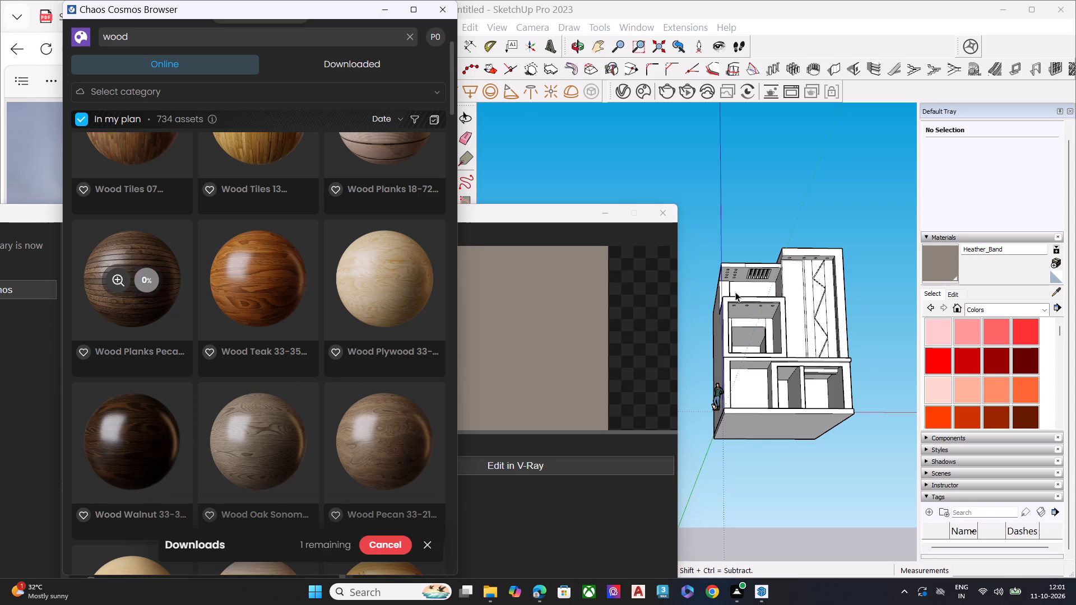
In SketchUp, push/pull the rightmost circle on the middle-floor opening's ceiling down 1" to form a light disc.
{"action": "scroll", "coordinate": [712, 291], "scroll_direction": "down", "scroll_amount": 5}
{"action": "middle_click_drag", "start_coordinate": [795, 317], "coordinate": [880, 248]}
{"action": "scroll", "coordinate": [756, 359], "scroll_direction": "up", "scroll_amount": 2}
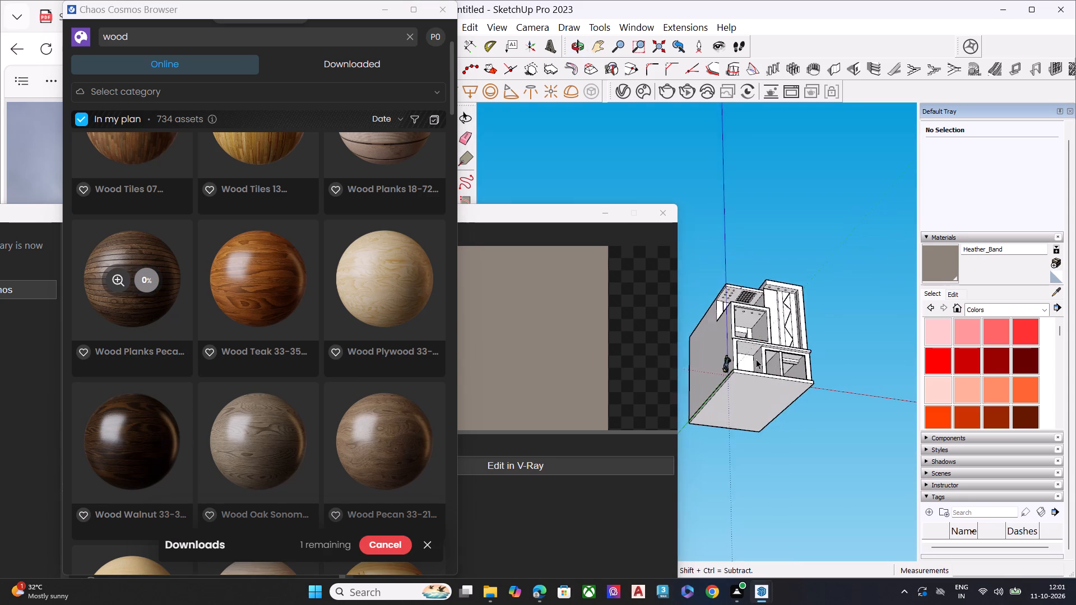
{"action": "scroll", "coordinate": [756, 359], "scroll_direction": "up", "scroll_amount": 7}
{"action": "middle_click_drag", "start_coordinate": [777, 241], "coordinate": [709, 281]}
{"action": "scroll", "coordinate": [784, 278], "scroll_direction": "up", "scroll_amount": 1}
{"action": "scroll", "coordinate": [709, 281], "scroll_direction": "up", "scroll_amount": 1}
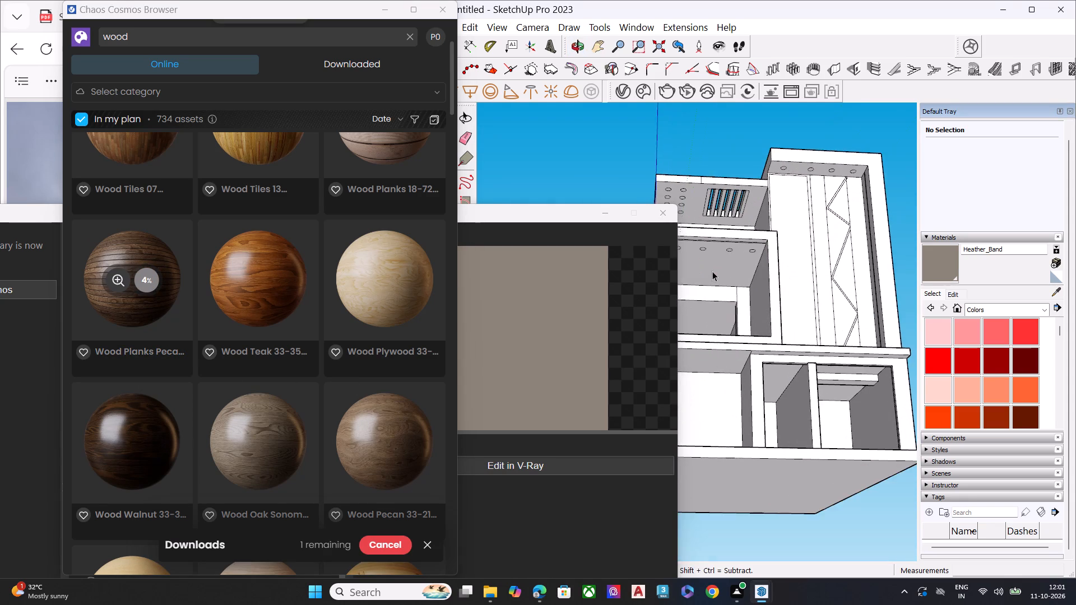
{"action": "scroll", "coordinate": [762, 250], "scroll_direction": "up", "scroll_amount": 1}
{"action": "scroll", "coordinate": [833, 237], "scroll_direction": "up", "scroll_amount": 2}
{"action": "scroll", "coordinate": [834, 237], "scroll_direction": "down", "scroll_amount": 4}
{"action": "middle_click_drag", "start_coordinate": [702, 262], "coordinate": [736, 198]}
{"action": "scroll", "coordinate": [731, 235], "scroll_direction": "up", "scroll_amount": 9}
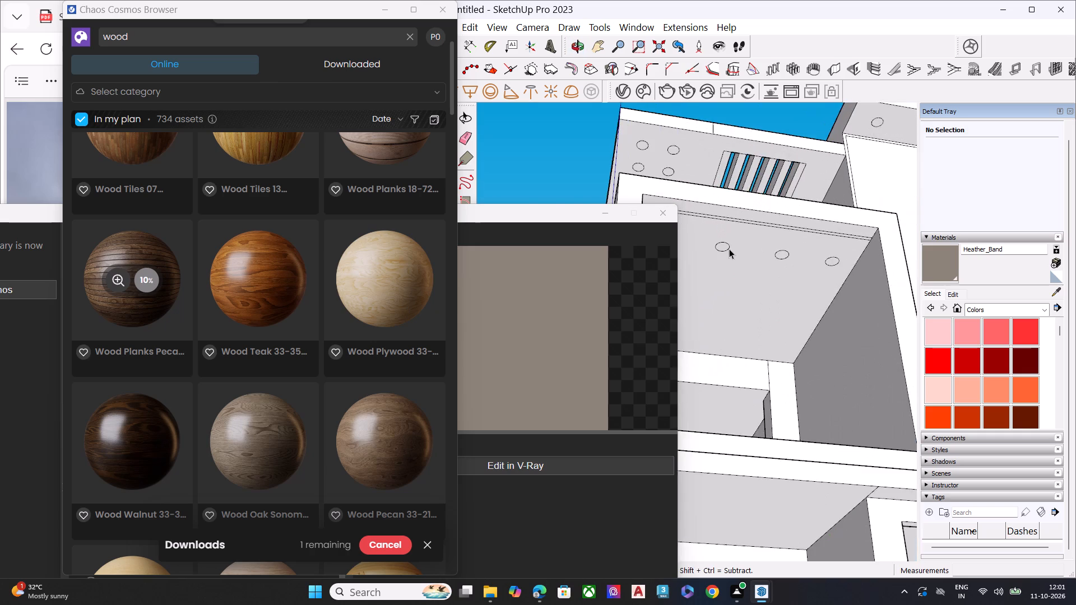
{"action": "scroll", "coordinate": [746, 231], "scroll_direction": "down", "scroll_amount": 1}
{"action": "scroll", "coordinate": [747, 231], "scroll_direction": "up", "scroll_amount": 1}
{"action": "scroll", "coordinate": [748, 231], "scroll_direction": "down", "scroll_amount": 3}
{"action": "scroll", "coordinate": [748, 230], "scroll_direction": "up", "scroll_amount": 2}
{"action": "scroll", "coordinate": [751, 230], "scroll_direction": "down", "scroll_amount": 1}
{"action": "scroll", "coordinate": [757, 229], "scroll_direction": "up", "scroll_amount": 1}
{"action": "scroll", "coordinate": [835, 234], "scroll_direction": "down", "scroll_amount": 2}
{"action": "scroll", "coordinate": [840, 258], "scroll_direction": "up", "scroll_amount": 8}
{"action": "left_click", "coordinate": [847, 271]}
{"action": "double_click", "coordinate": [844, 266]}
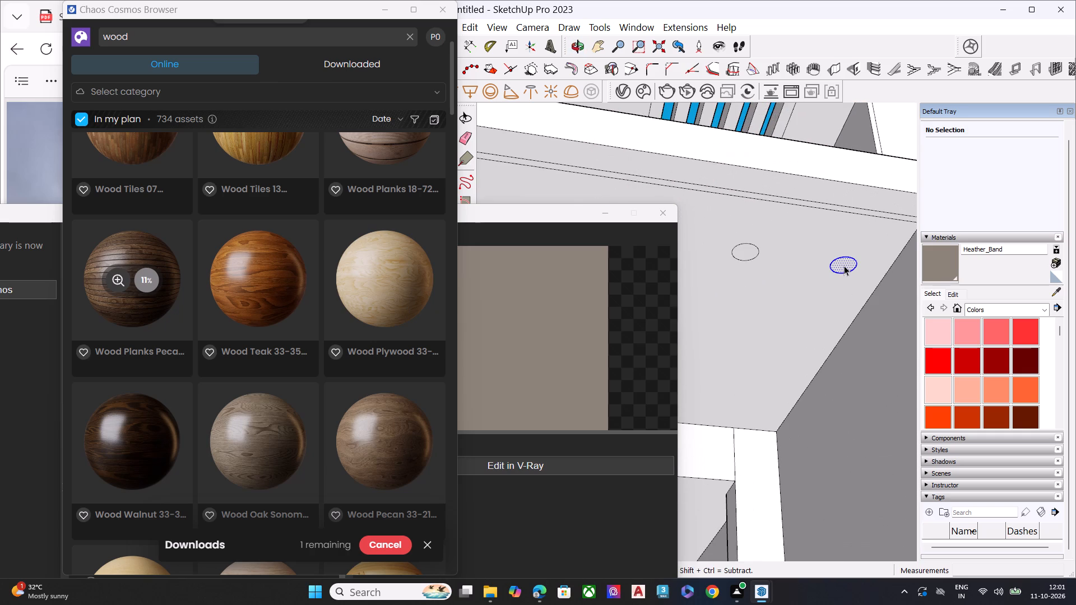
{"action": "key", "text": "p"}
{"action": "left_click", "coordinate": [844, 266]}
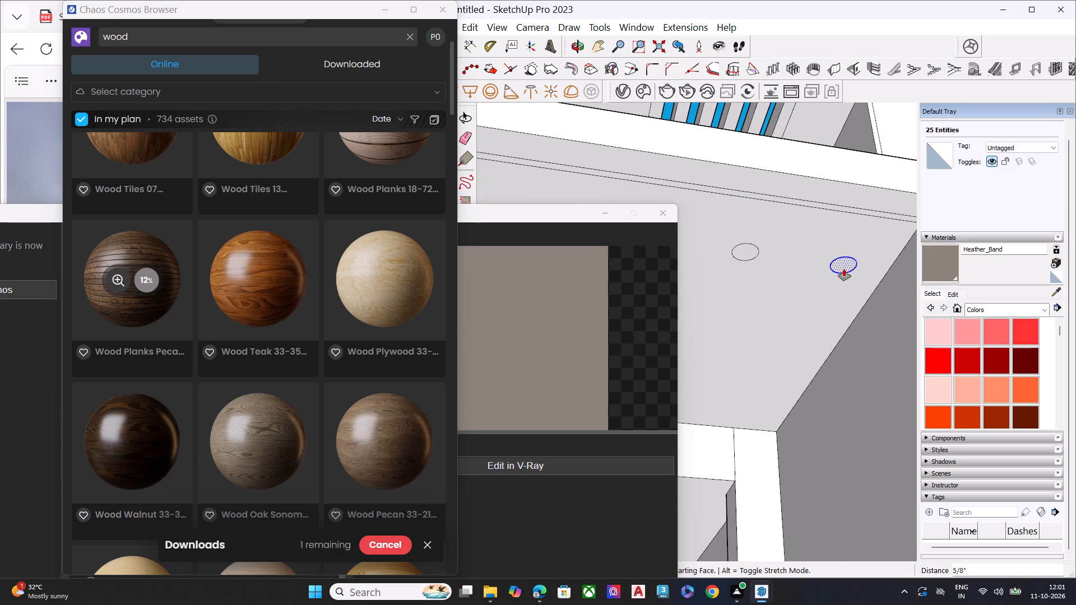
{"action": "left_click", "coordinate": [843, 268]}
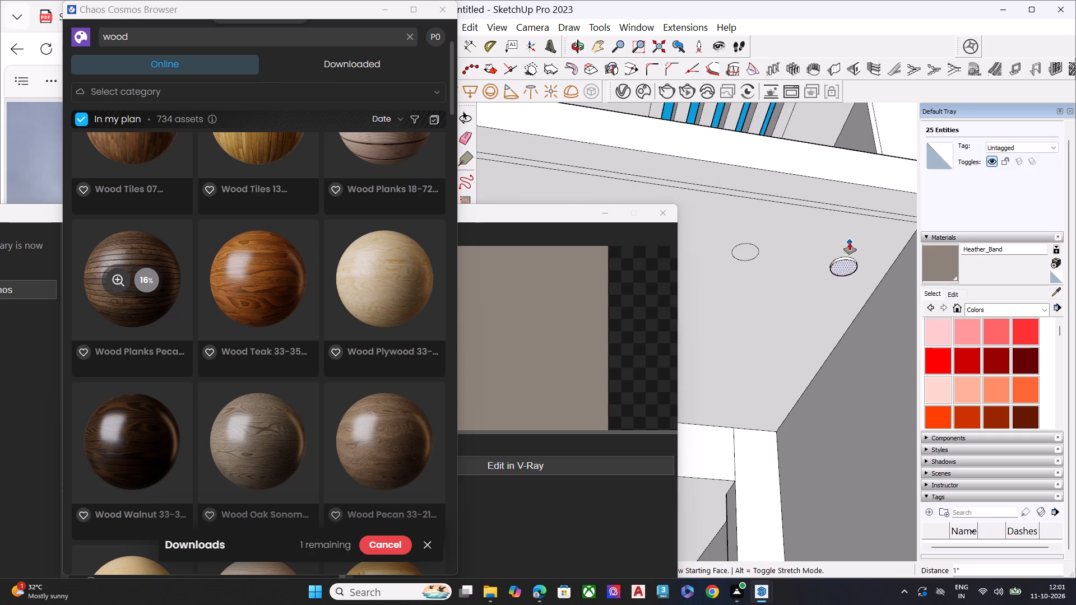
Push/pull the leftmost ceiling circle of the middle-floor opening downward, using the rightmost disc as the depth reference.
{"action": "middle_click_drag", "start_coordinate": [850, 243], "coordinate": [781, 279]}
{"action": "scroll", "coordinate": [829, 215], "scroll_direction": "down", "scroll_amount": 8}
{"action": "scroll", "coordinate": [874, 230], "scroll_direction": "down", "scroll_amount": 5}
{"action": "scroll", "coordinate": [878, 236], "scroll_direction": "up", "scroll_amount": 2}
{"action": "scroll", "coordinate": [878, 236], "scroll_direction": "down", "scroll_amount": 4}
{"action": "scroll", "coordinate": [749, 245], "scroll_direction": "up", "scroll_amount": 2}
{"action": "scroll", "coordinate": [740, 242], "scroll_direction": "down", "scroll_amount": 2}
{"action": "scroll", "coordinate": [740, 242], "scroll_direction": "up", "scroll_amount": 1}
{"action": "scroll", "coordinate": [740, 242], "scroll_direction": "down", "scroll_amount": 1}
{"action": "scroll", "coordinate": [740, 242], "scroll_direction": "up", "scroll_amount": 8}
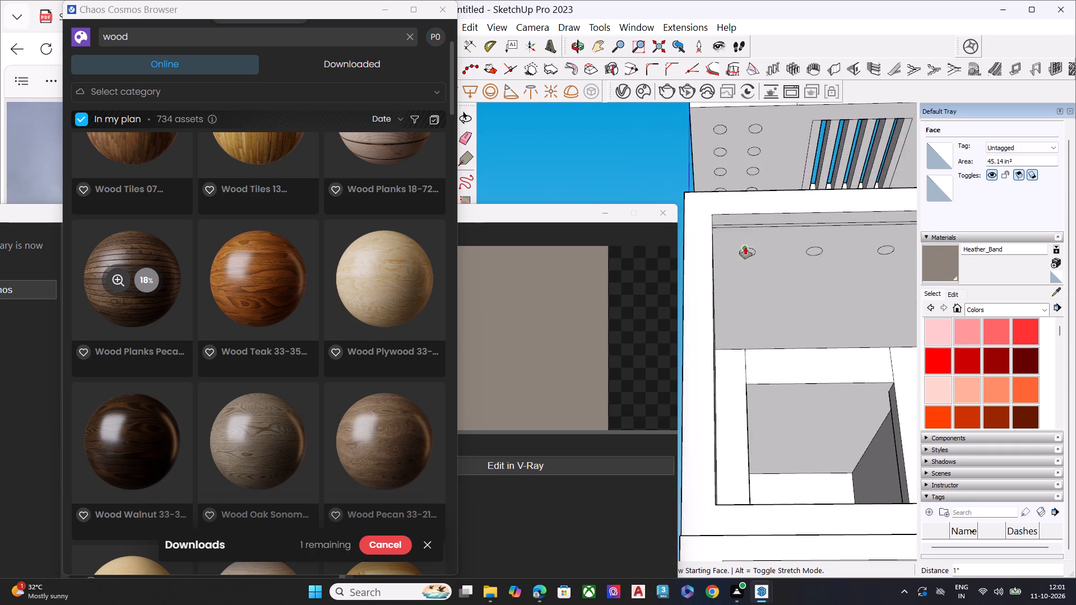
{"action": "scroll", "coordinate": [745, 247], "scroll_direction": "up", "scroll_amount": 7}
{"action": "left_click", "coordinate": [752, 257]}
{"action": "left_click", "coordinate": [752, 257]}
{"action": "double_click", "coordinate": [752, 257]}
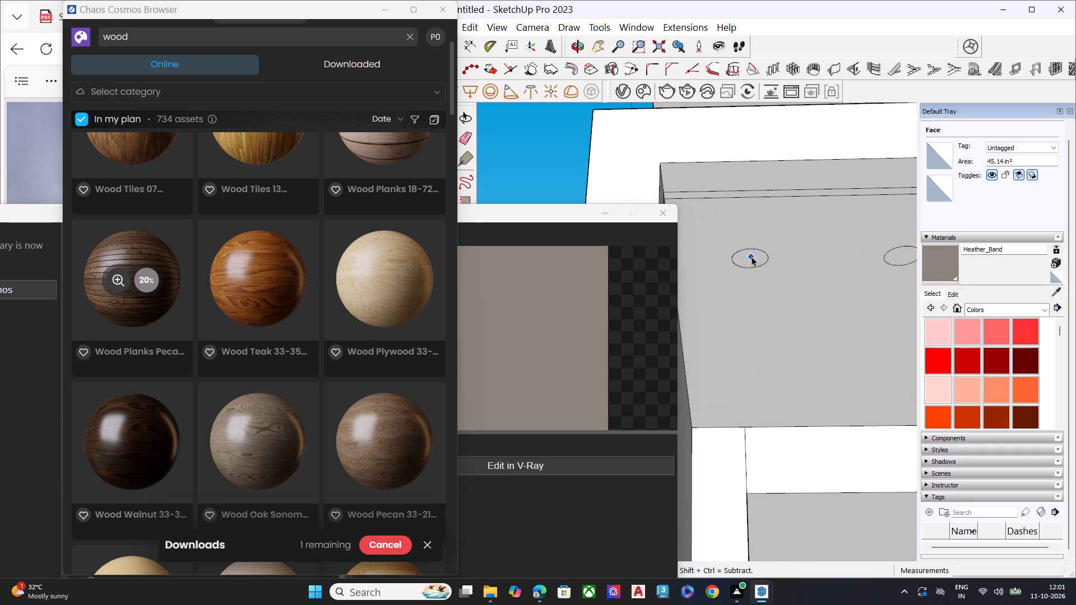
{"action": "key", "text": "space"}
{"action": "double_click", "coordinate": [752, 257]}
{"action": "key", "text": "p"}
{"action": "left_click", "coordinate": [752, 257]}
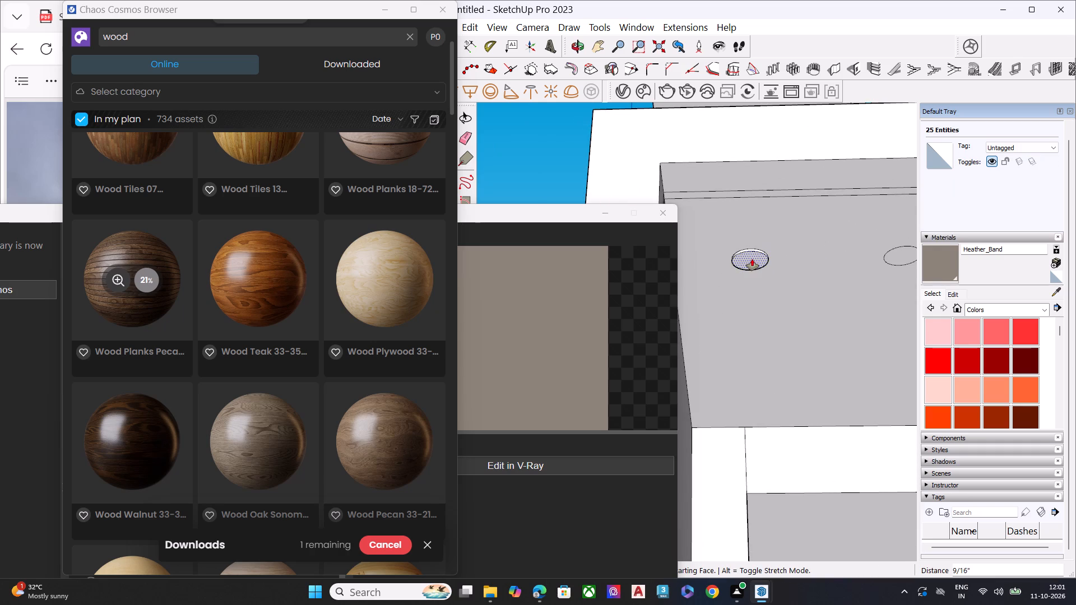
{"action": "scroll", "coordinate": [748, 260], "scroll_direction": "down", "scroll_amount": 11}
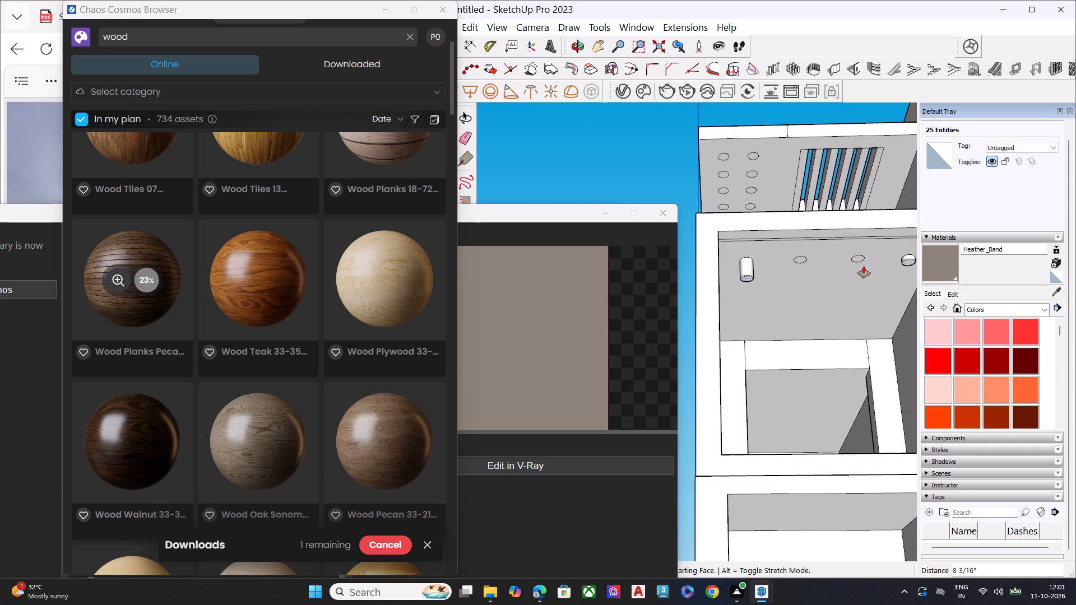
{"action": "left_click", "coordinate": [906, 258]}
{"action": "key", "text": "space"}
Push the leftmost ceiling disc's bottom face back up by about 2 1/8" to make it thinner.
{"action": "middle_click_drag", "start_coordinate": [752, 257], "coordinate": [726, 341]}
{"action": "scroll", "coordinate": [756, 308], "scroll_direction": "up", "scroll_amount": 7}
{"action": "left_click", "coordinate": [709, 282]}
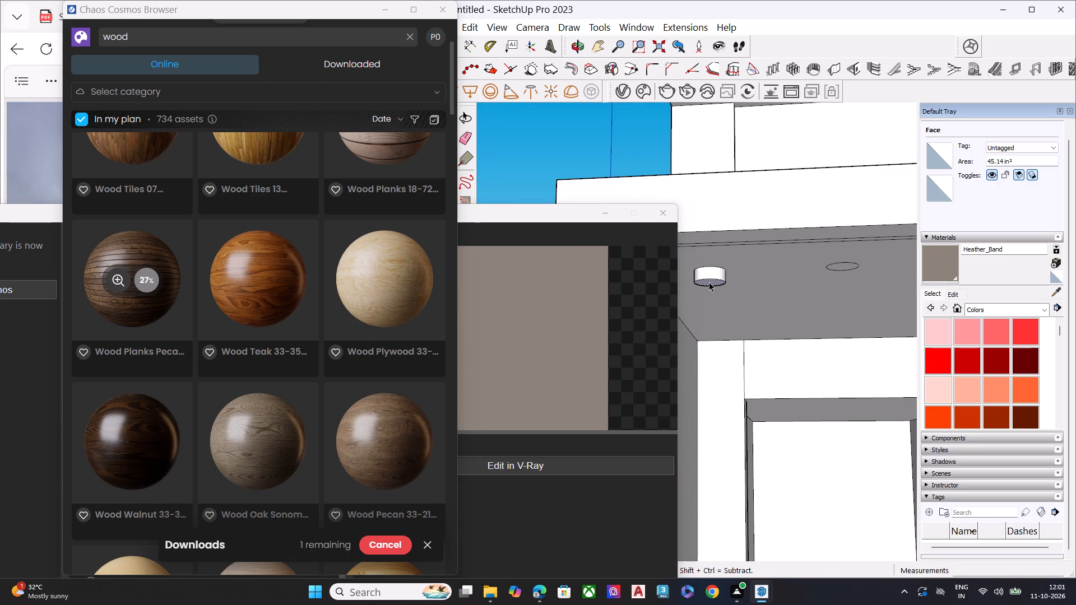
{"action": "key", "text": "p"}
{"action": "left_click", "coordinate": [710, 280]}
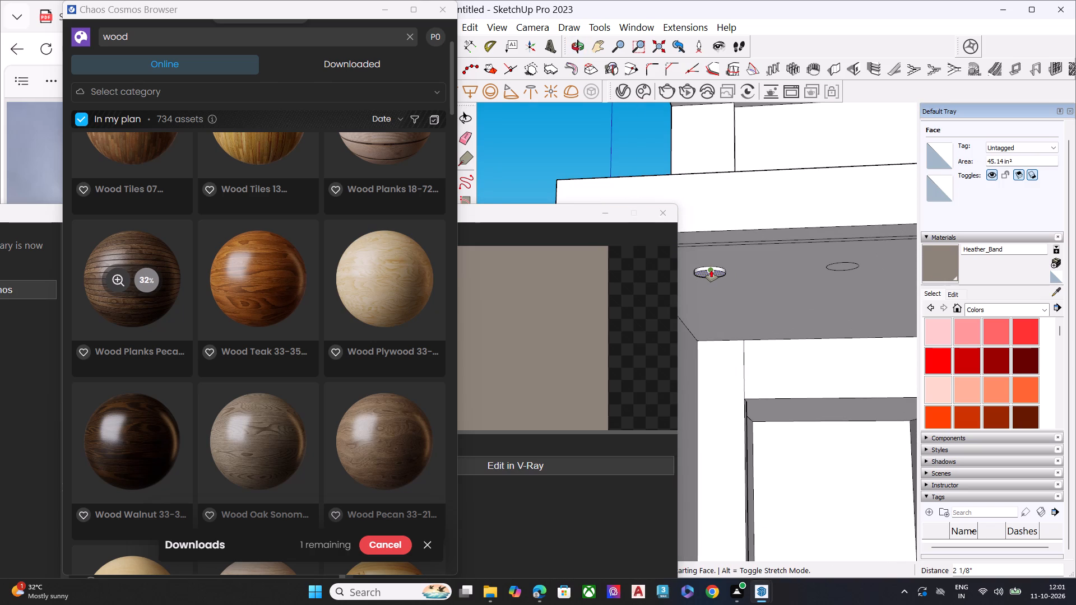
{"action": "left_click", "coordinate": [711, 270]}
{"action": "key", "text": "space"}
Push the rightmost ceiling disc's bottom face up to match the thickness of the leftmost disc.
{"action": "scroll", "coordinate": [674, 280], "scroll_direction": "down", "scroll_amount": 15}
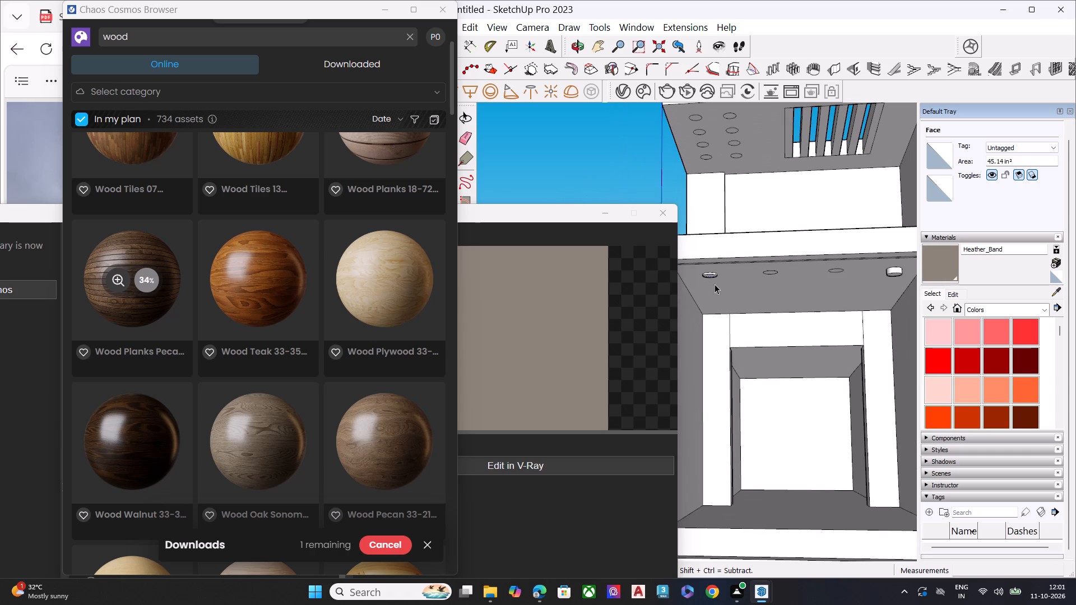
{"action": "scroll", "coordinate": [898, 273], "scroll_direction": "up", "scroll_amount": 6}
{"action": "double_click", "coordinate": [896, 274]}
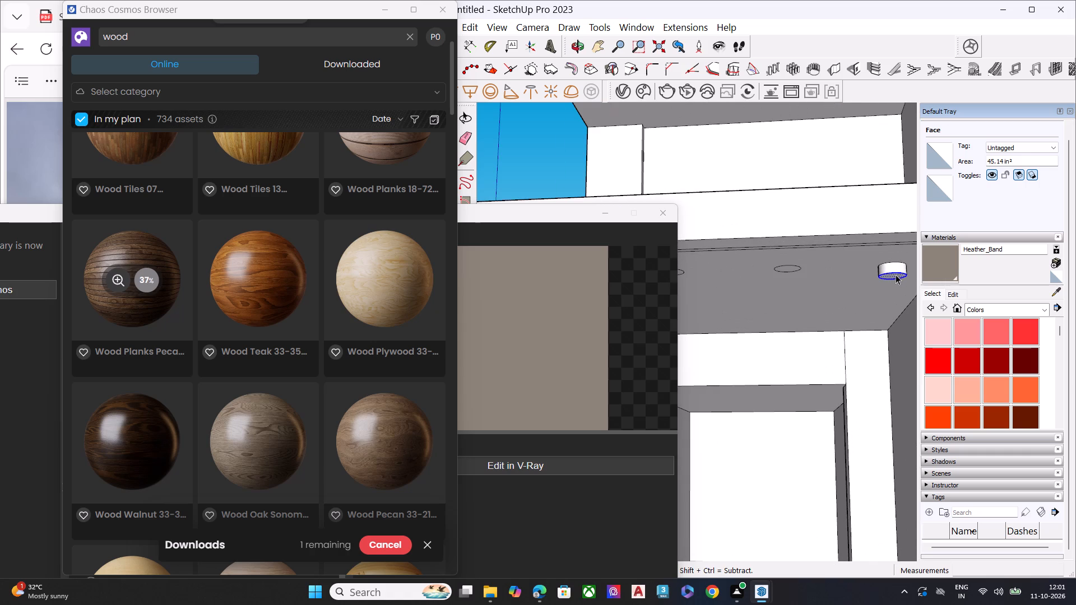
{"action": "key", "text": "p"}
{"action": "left_click", "coordinate": [894, 274]}
{"action": "scroll", "coordinate": [895, 274], "scroll_direction": "down", "scroll_amount": 6}
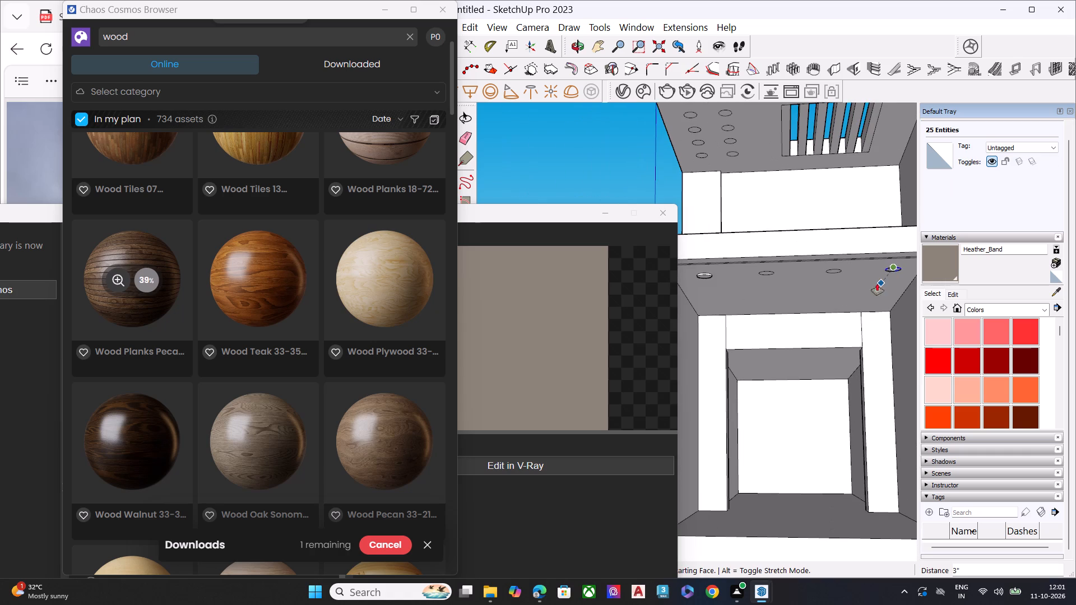
{"action": "scroll", "coordinate": [702, 277], "scroll_direction": "up", "scroll_amount": 6}
{"action": "left_click", "coordinate": [709, 270]}
{"action": "key", "text": "space"}
Push/pull the ceiling circle next to the rightmost disc down about 1 7/8", referencing that disc's edge.
{"action": "scroll", "coordinate": [683, 283], "scroll_direction": "down", "scroll_amount": 6}
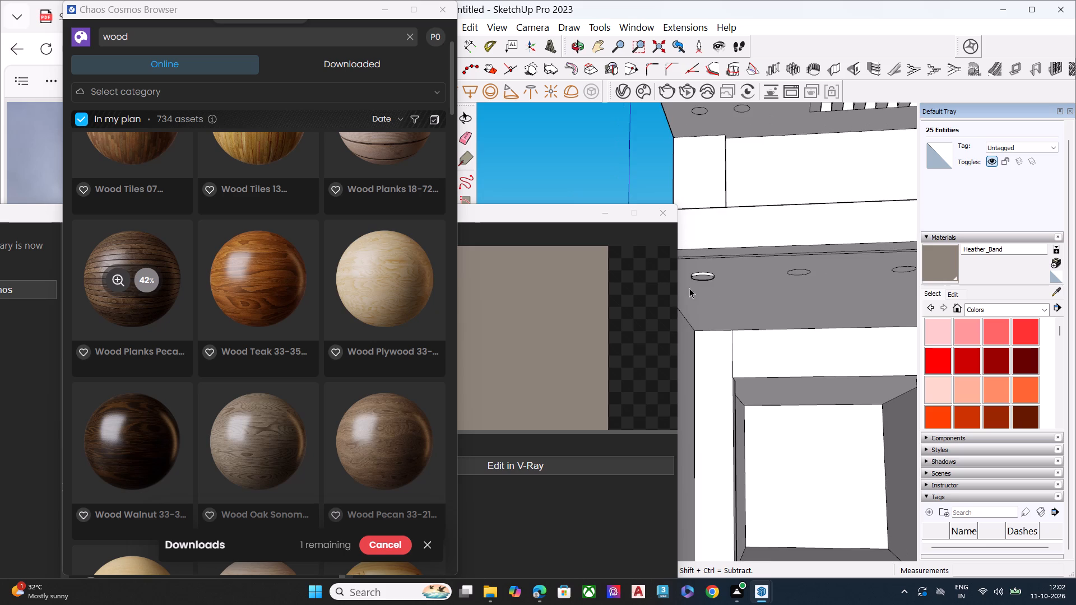
{"action": "scroll", "coordinate": [676, 254], "scroll_direction": "down", "scroll_amount": 9}
{"action": "scroll", "coordinate": [783, 265], "scroll_direction": "down", "scroll_amount": 7}
{"action": "scroll", "coordinate": [720, 271], "scroll_direction": "down", "scroll_amount": 3}
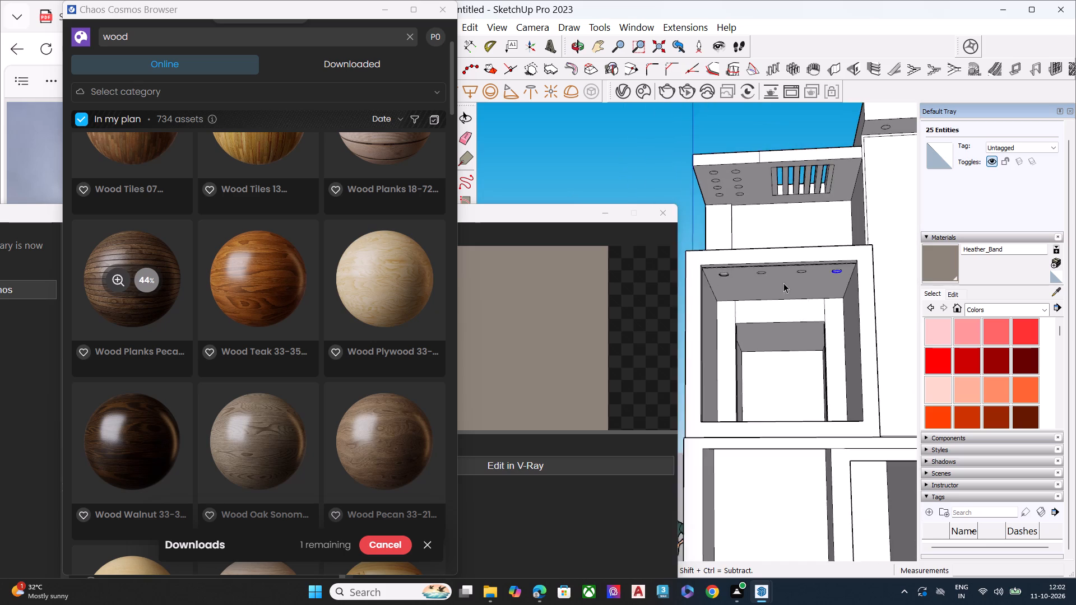
{"action": "scroll", "coordinate": [832, 259], "scroll_direction": "up", "scroll_amount": 1}
{"action": "scroll", "coordinate": [832, 259], "scroll_direction": "down", "scroll_amount": 1}
{"action": "scroll", "coordinate": [833, 259], "scroll_direction": "up", "scroll_amount": 6}
{"action": "scroll", "coordinate": [833, 259], "scroll_direction": "down", "scroll_amount": 1}
{"action": "scroll", "coordinate": [833, 259], "scroll_direction": "up", "scroll_amount": 2}
{"action": "middle_click_drag", "start_coordinate": [792, 283], "coordinate": [809, 250]}
{"action": "scroll", "coordinate": [786, 275], "scroll_direction": "up", "scroll_amount": 7}
{"action": "double_click", "coordinate": [774, 263]}
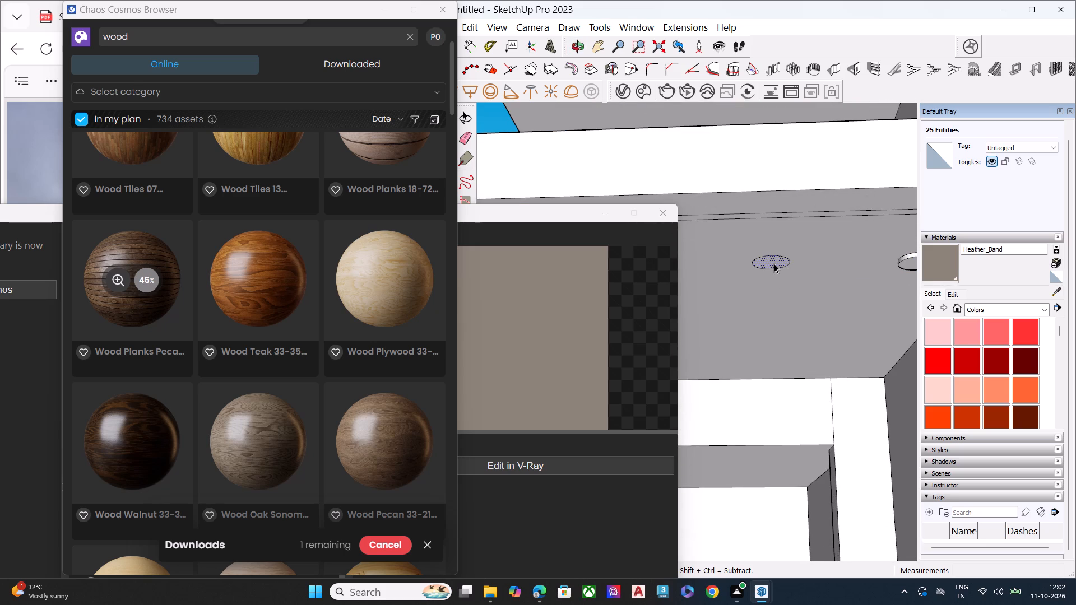
{"action": "key", "text": "p"}
{"action": "left_click", "coordinate": [772, 259]}
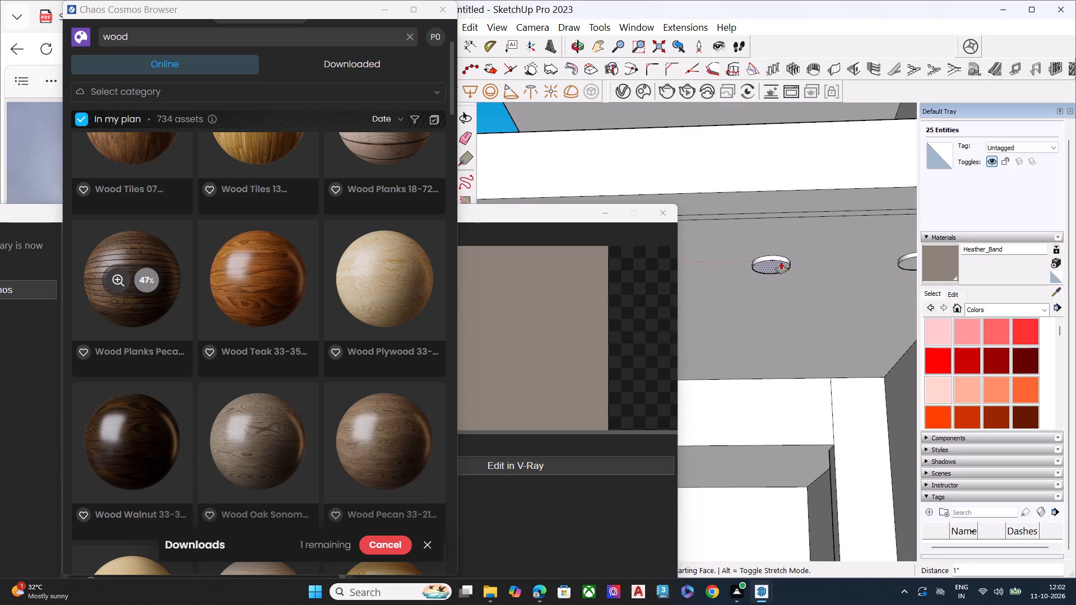
{"action": "left_click", "coordinate": [906, 255]}
Push that new disc's bottom face back up about 1" to match the neighbouring rightmost disc.
{"action": "scroll", "coordinate": [743, 266], "scroll_direction": "down", "scroll_amount": 6}
{"action": "scroll", "coordinate": [775, 264], "scroll_direction": "up", "scroll_amount": 1}
{"action": "scroll", "coordinate": [777, 264], "scroll_direction": "down", "scroll_amount": 1}
{"action": "scroll", "coordinate": [780, 264], "scroll_direction": "up", "scroll_amount": 5}
{"action": "left_click", "coordinate": [736, 269]}
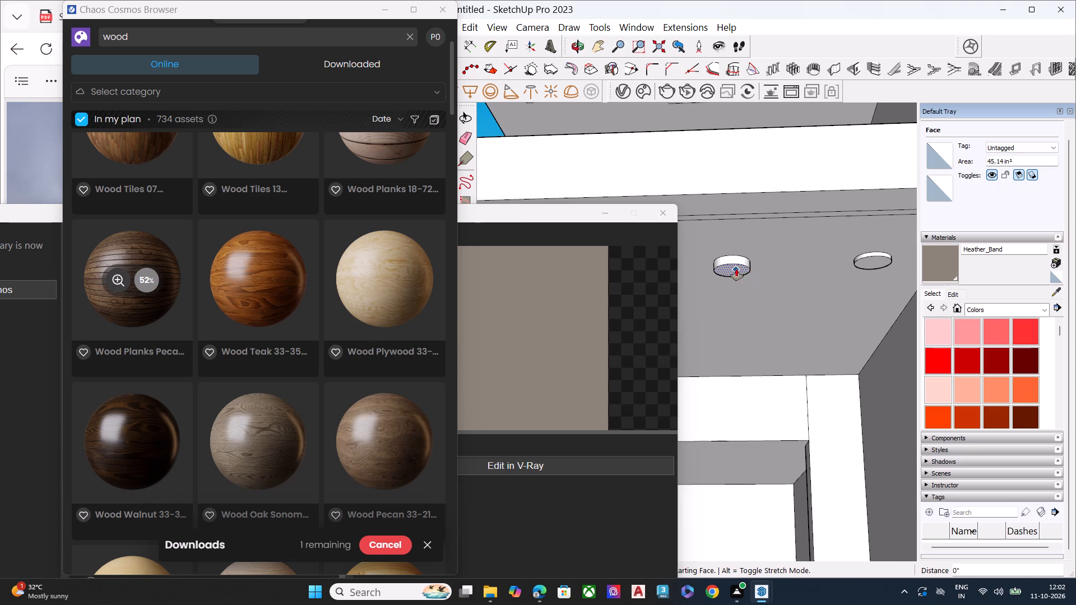
{"action": "left_click", "coordinate": [867, 256]}
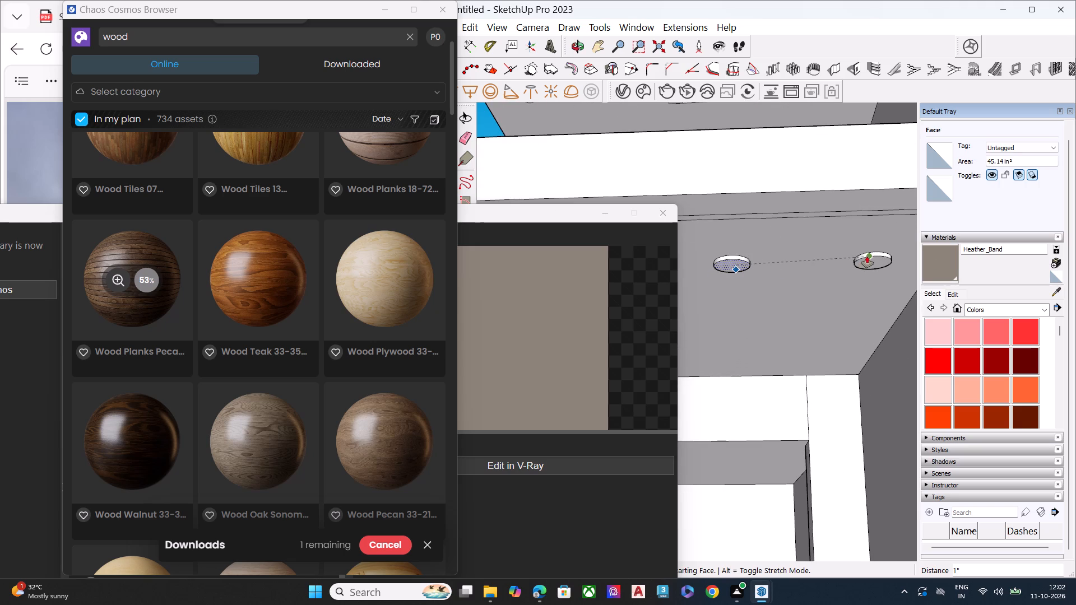
Push/pull the last flat circle in the room ceiling's row of four down to match the adjacent disc.
{"action": "scroll", "coordinate": [891, 256], "scroll_direction": "down", "scroll_amount": 7}
{"action": "scroll", "coordinate": [800, 267], "scroll_direction": "down", "scroll_amount": 4}
{"action": "scroll", "coordinate": [837, 266], "scroll_direction": "up", "scroll_amount": 1}
{"action": "scroll", "coordinate": [837, 266], "scroll_direction": "down", "scroll_amount": 2}
{"action": "scroll", "coordinate": [787, 267], "scroll_direction": "up", "scroll_amount": 4}
{"action": "scroll", "coordinate": [773, 265], "scroll_direction": "down", "scroll_amount": 1}
{"action": "scroll", "coordinate": [767, 264], "scroll_direction": "up", "scroll_amount": 7}
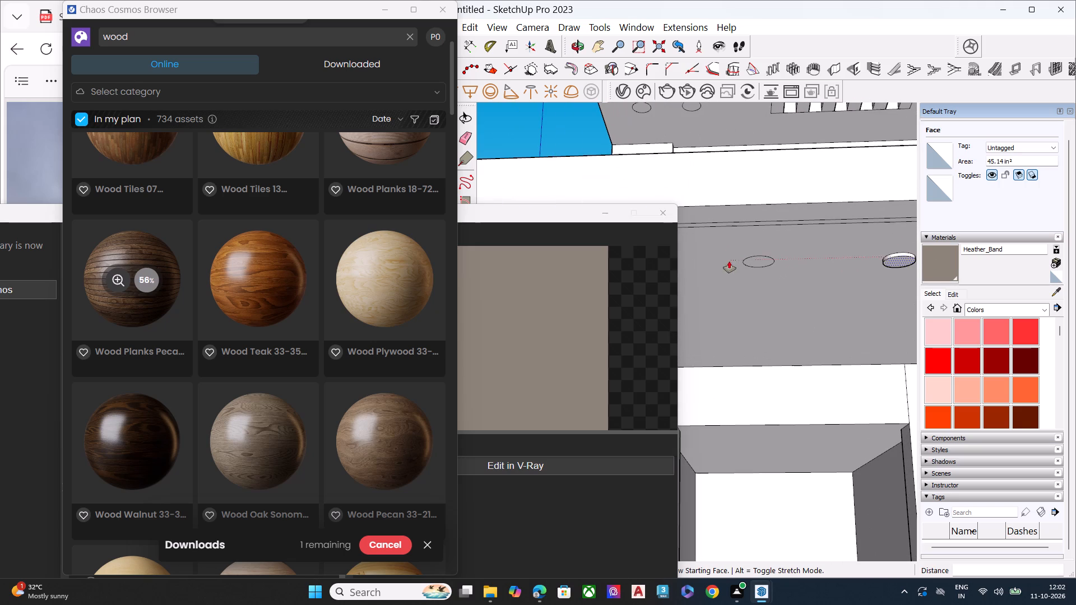
{"action": "key", "text": "space"}
{"action": "double_click", "coordinate": [753, 260]}
{"action": "key", "text": "p"}
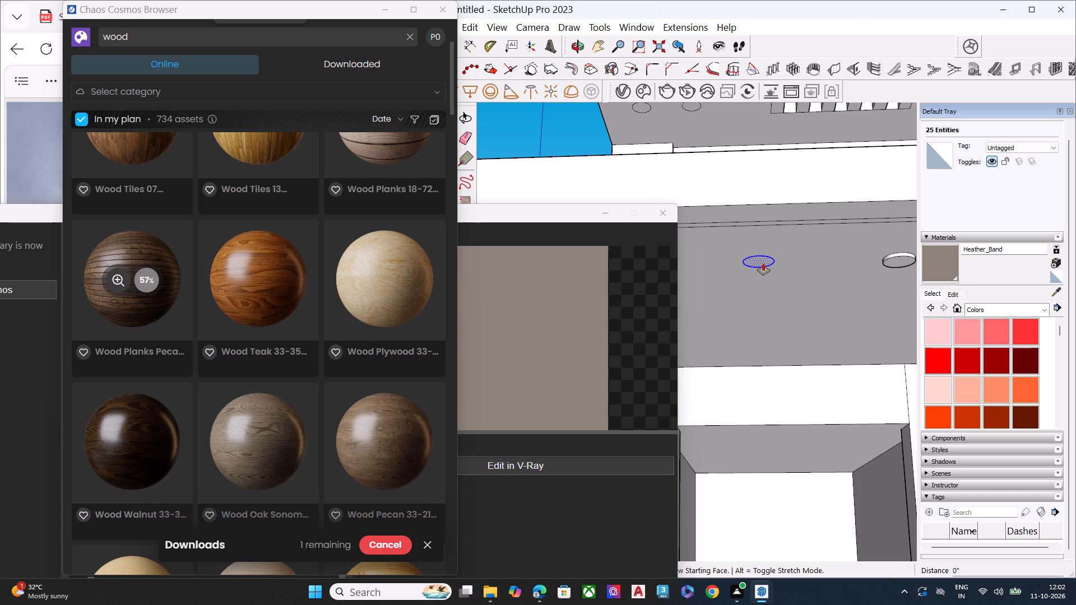
{"action": "left_click", "coordinate": [759, 257]}
{"action": "scroll", "coordinate": [751, 267], "scroll_direction": "down", "scroll_amount": 1}
{"action": "scroll", "coordinate": [751, 267], "scroll_direction": "up", "scroll_amount": 1}
{"action": "scroll", "coordinate": [751, 267], "scroll_direction": "down", "scroll_amount": 4}
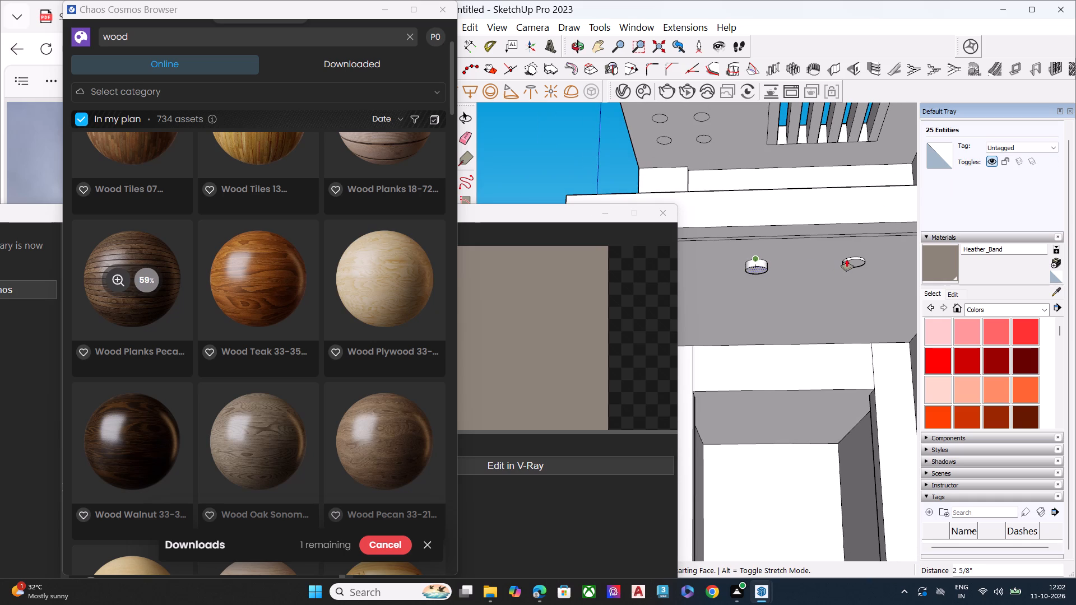
{"action": "left_click", "coordinate": [847, 259]}
{"action": "key", "text": "space"}
Push/pull the outer first-row circle of the eight on the upper ceiling beside the slatted opening down about 1 1/8".
{"action": "scroll", "coordinate": [770, 272], "scroll_direction": "down", "scroll_amount": 2}
{"action": "scroll", "coordinate": [774, 272], "scroll_direction": "up", "scroll_amount": 1}
{"action": "scroll", "coordinate": [780, 274], "scroll_direction": "down", "scroll_amount": 4}
{"action": "scroll", "coordinate": [840, 269], "scroll_direction": "down", "scroll_amount": 2}
{"action": "scroll", "coordinate": [843, 271], "scroll_direction": "up", "scroll_amount": 3}
{"action": "scroll", "coordinate": [843, 272], "scroll_direction": "down", "scroll_amount": 2}
{"action": "scroll", "coordinate": [848, 273], "scroll_direction": "up", "scroll_amount": 1}
{"action": "scroll", "coordinate": [851, 274], "scroll_direction": "down", "scroll_amount": 3}
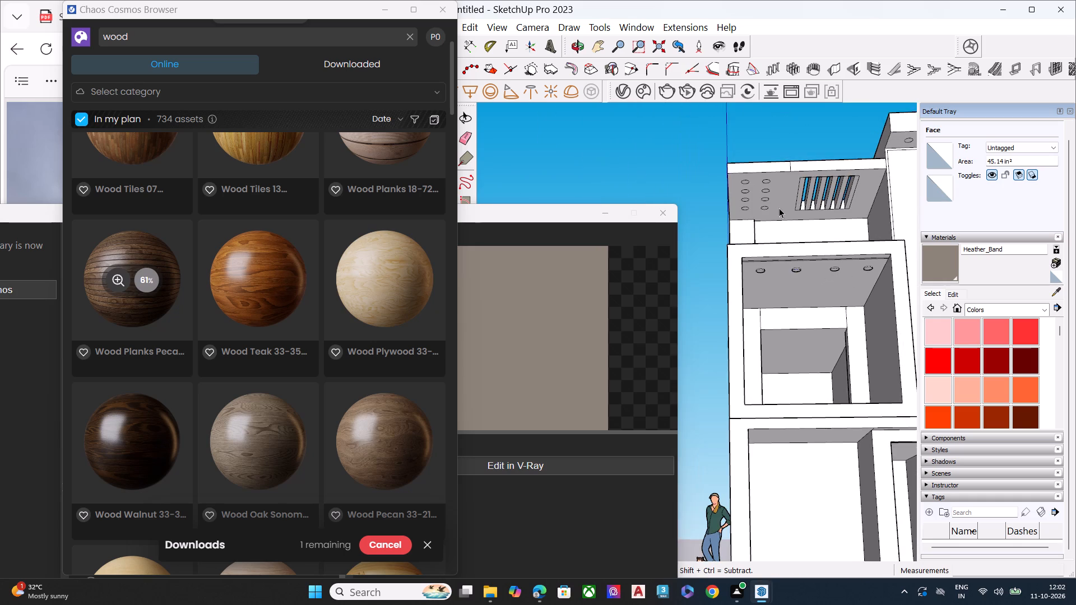
{"action": "scroll", "coordinate": [770, 195], "scroll_direction": "up", "scroll_amount": 7}
{"action": "scroll", "coordinate": [727, 172], "scroll_direction": "down", "scroll_amount": 1}
{"action": "scroll", "coordinate": [727, 172], "scroll_direction": "up", "scroll_amount": 7}
{"action": "double_click", "coordinate": [732, 171]}
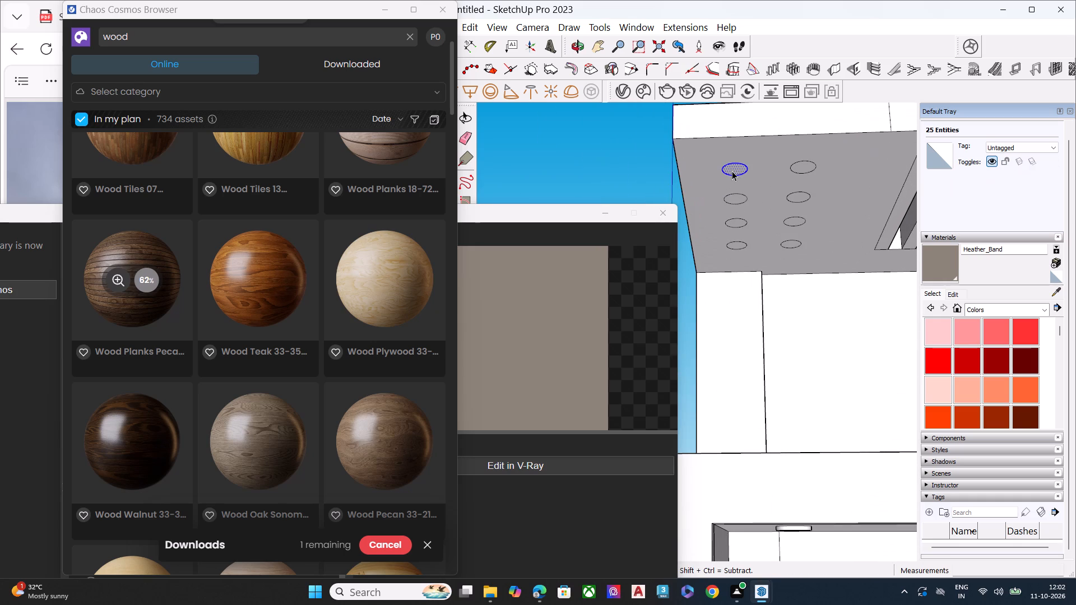
{"action": "key", "text": "p"}
{"action": "left_click", "coordinate": [736, 169]}
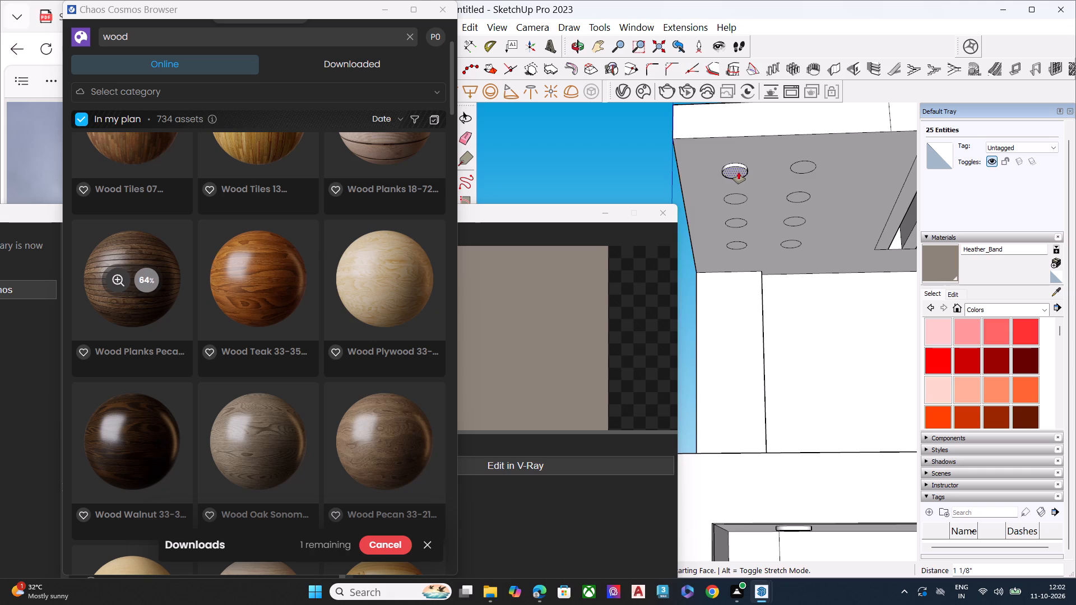
{"action": "left_click", "coordinate": [739, 172]}
{"action": "key", "text": "space"}
Push/pull the first-row circle nearer the slatted opening down about 1 1/8", referencing the adjacent outer disc.
{"action": "triple_click", "coordinate": [804, 166]}
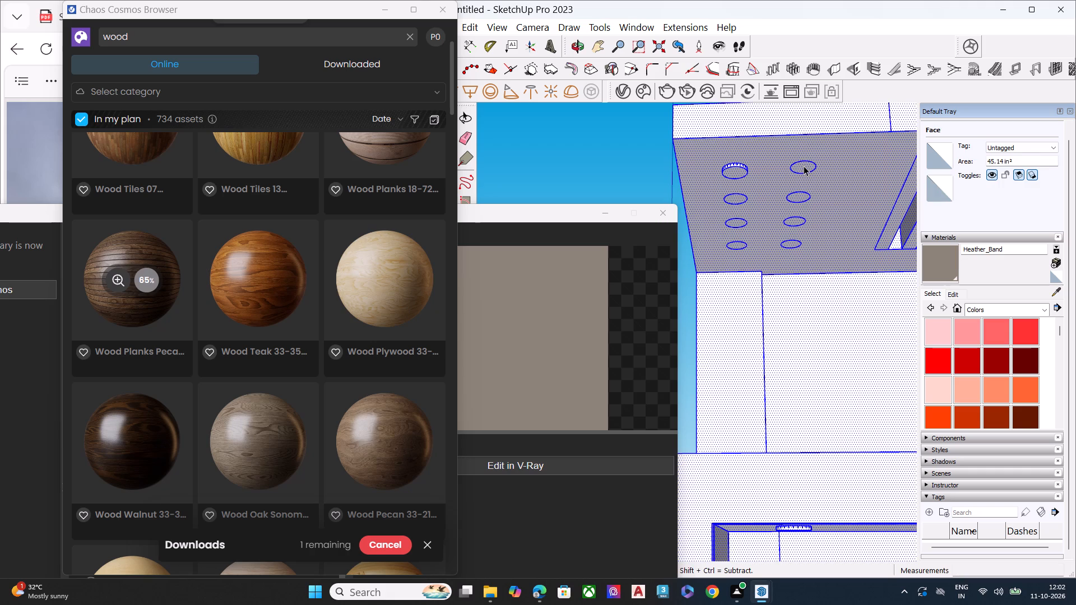
{"action": "left_click", "coordinate": [636, 153]}
{"action": "double_click", "coordinate": [805, 167]}
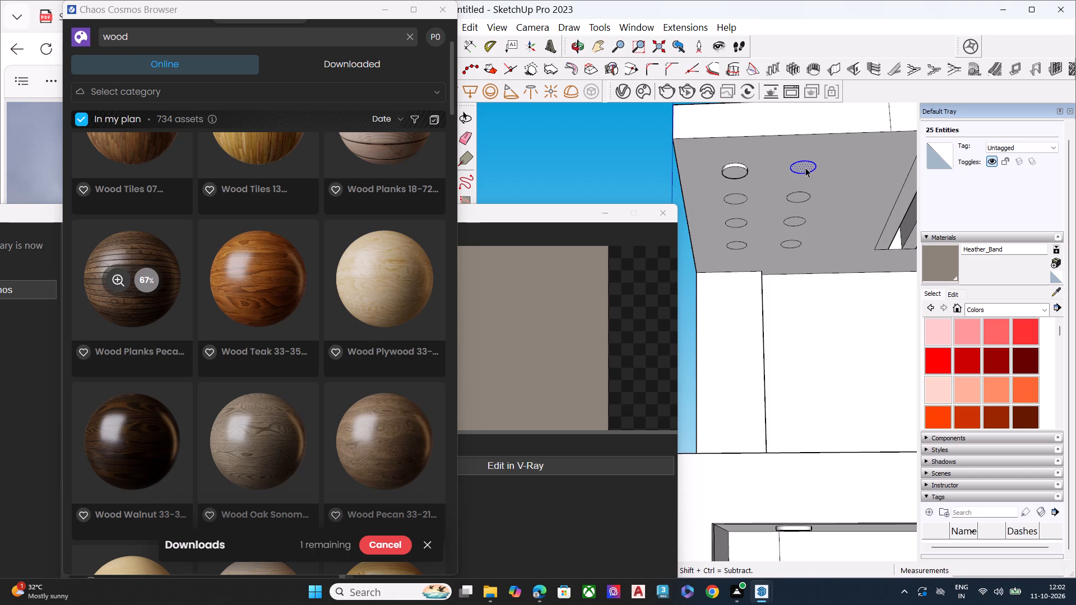
{"action": "key", "text": "p"}
{"action": "left_click", "coordinate": [805, 165]}
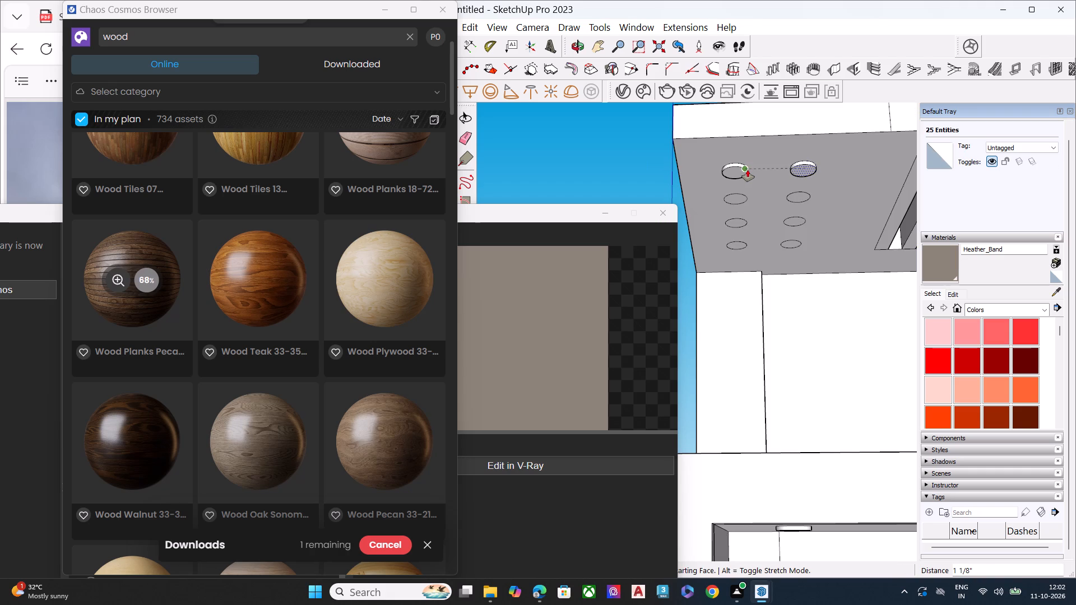
{"action": "left_click", "coordinate": [748, 170]}
{"action": "key", "text": "space"}
Push/pull the second-row circle nearer the slatted opening down about 1 1/8", referencing the first-row disc in the same column.
{"action": "triple_click", "coordinate": [799, 196]}
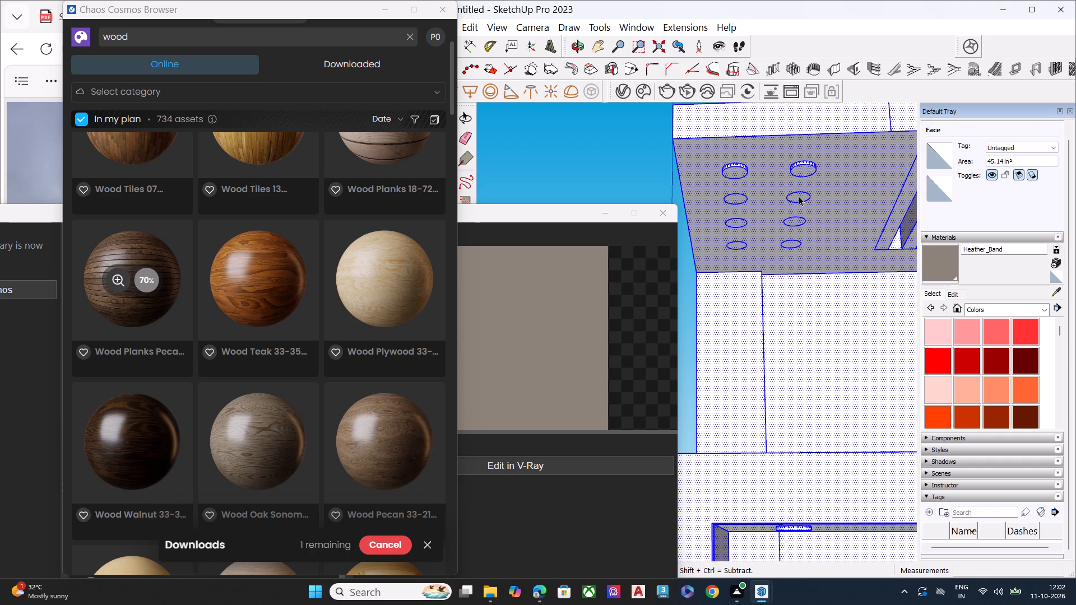
{"action": "left_click", "coordinate": [630, 175]}
{"action": "double_click", "coordinate": [797, 198]}
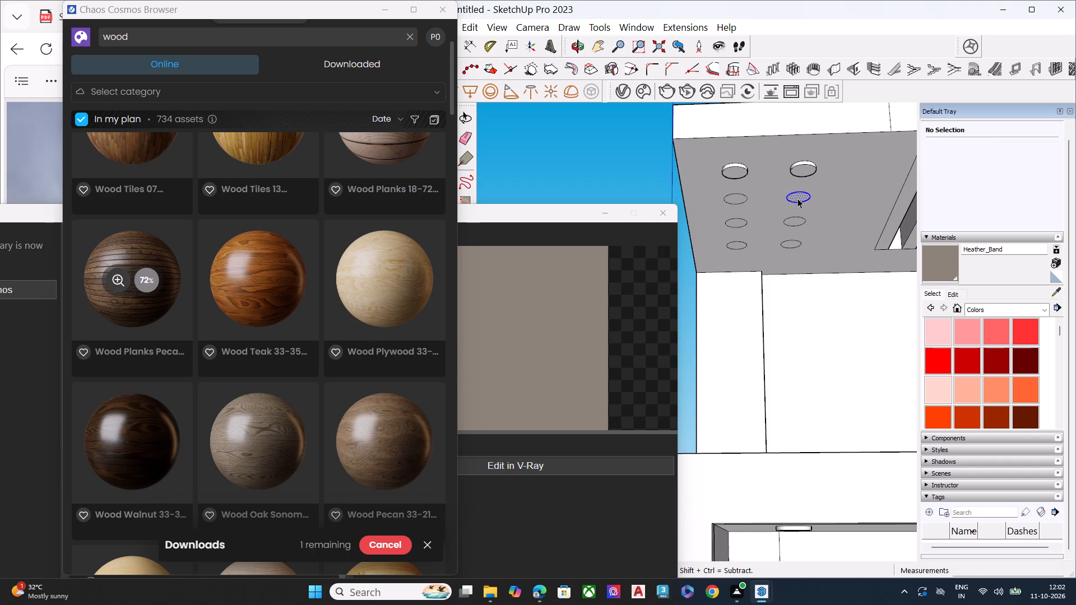
{"action": "key", "text": "p"}
{"action": "left_click", "coordinate": [796, 194]}
{"action": "left_click", "coordinate": [801, 176]}
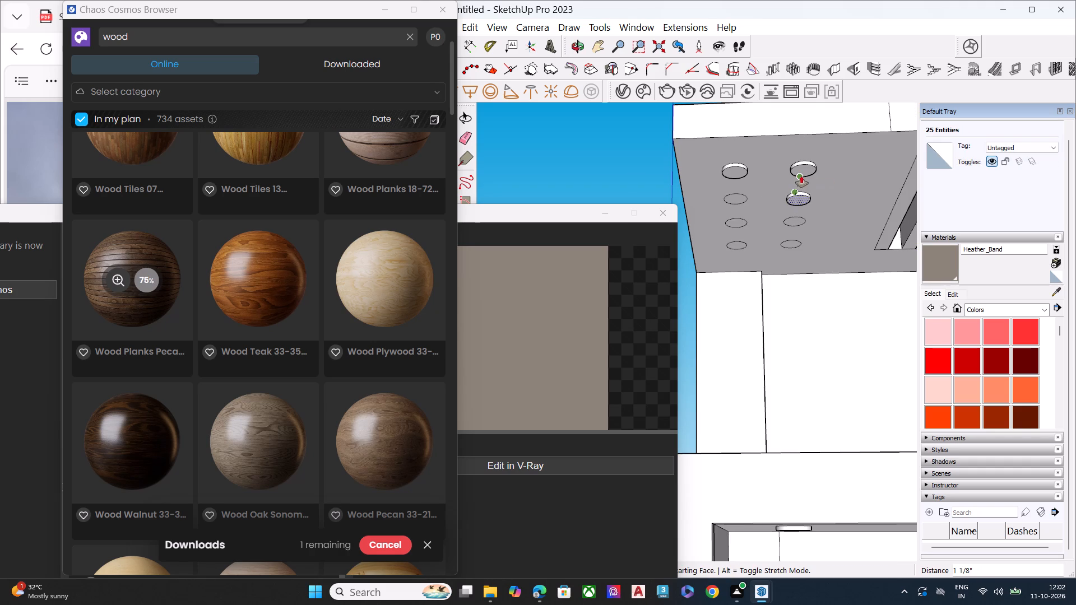
{"action": "key", "text": "space"}
Push/pull the outer second-row ceiling circle down to match the outer first-row disc.
{"action": "double_click", "coordinate": [738, 201]}
{"action": "key", "text": "p"}
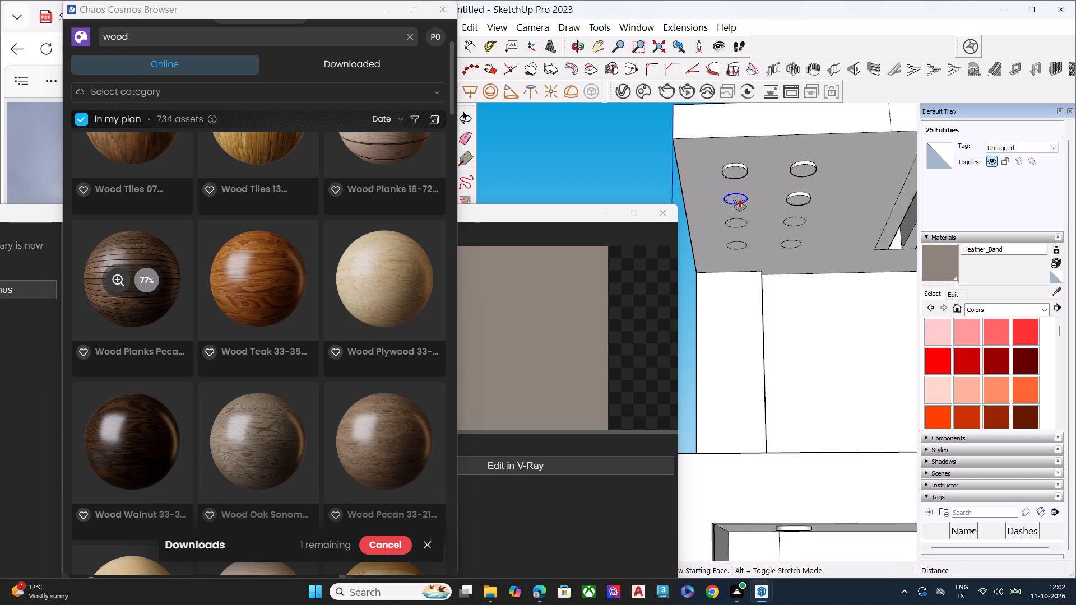
{"action": "left_click", "coordinate": [740, 196]}
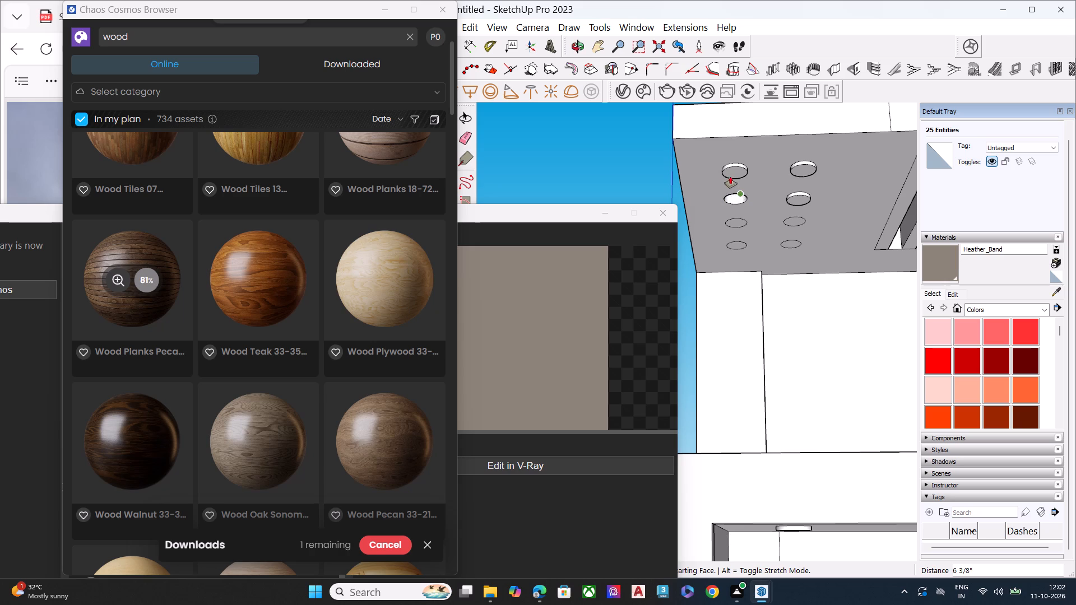
{"action": "left_click", "coordinate": [738, 176]}
{"action": "key", "text": "space"}
Push/pull the third-row circle nearer the slatted opening down, referencing the outer second-row disc for its depth.
{"action": "triple_click", "coordinate": [792, 222]}
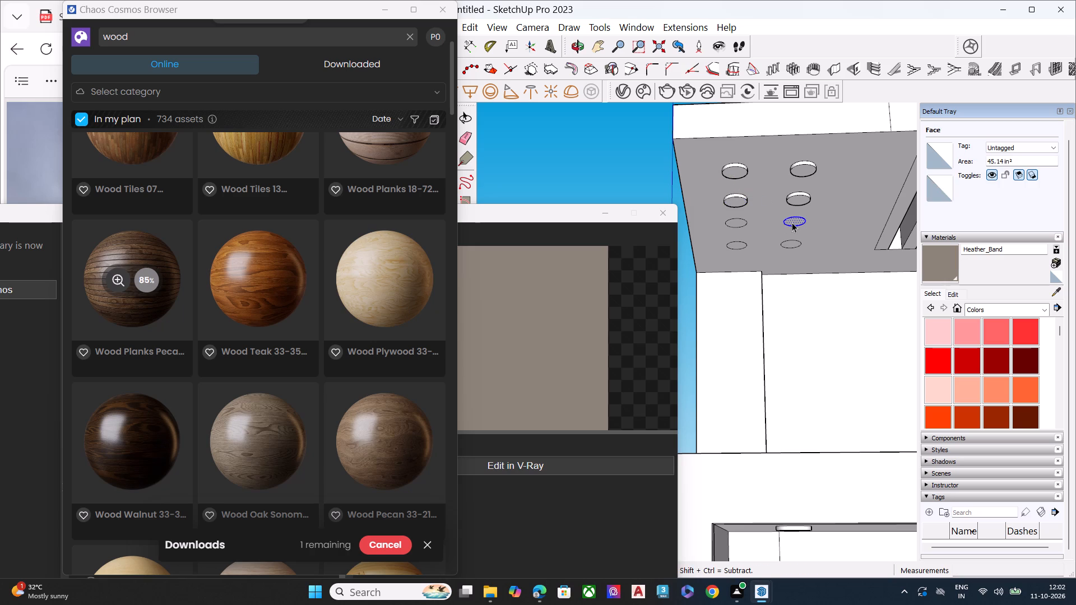
{"action": "left_click", "coordinate": [627, 180]}
{"action": "double_click", "coordinate": [792, 220]}
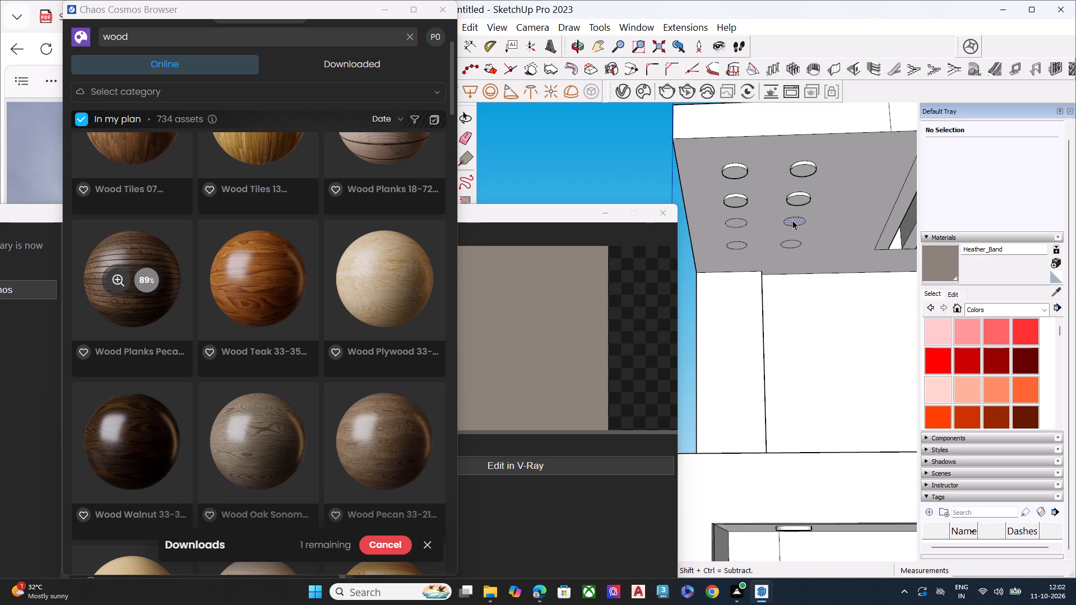
{"action": "key", "text": "p"}
{"action": "left_click", "coordinate": [795, 221]}
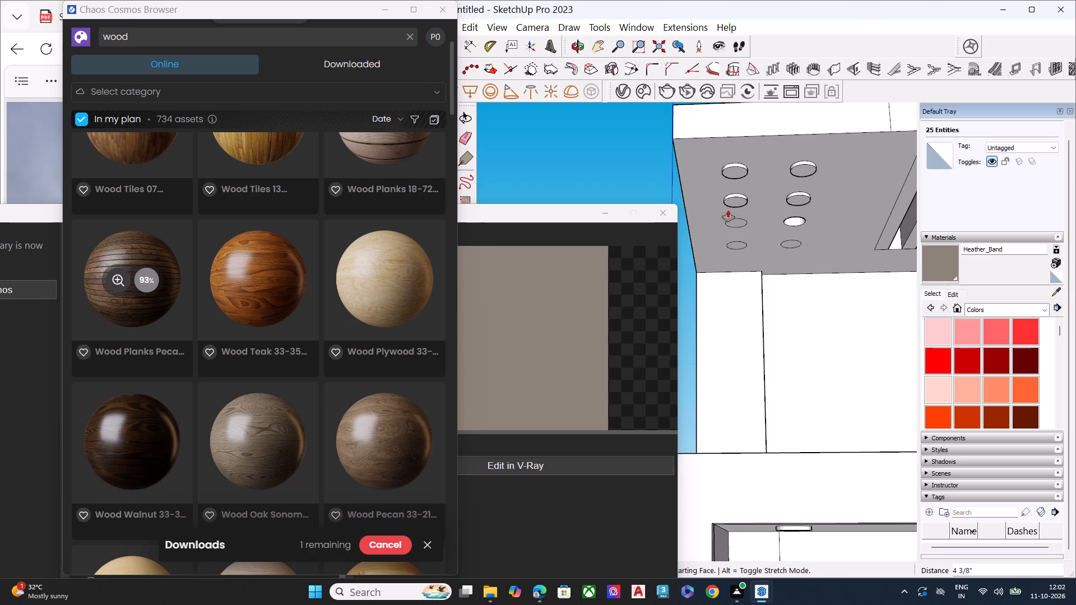
{"action": "left_click", "coordinate": [727, 207]}
{"action": "key", "text": "space"}
Push/pull the outer third-row ceiling circle down about 1 1/8", referencing the outer second-row disc.
{"action": "double_click", "coordinate": [741, 222]}
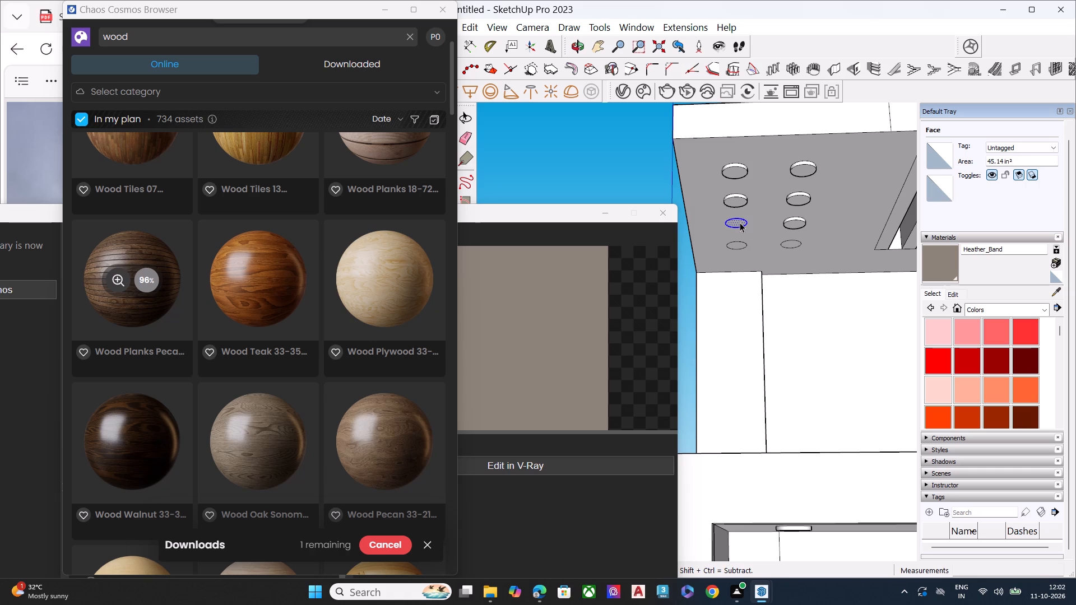
{"action": "key", "text": "p"}
{"action": "left_click", "coordinate": [739, 220]}
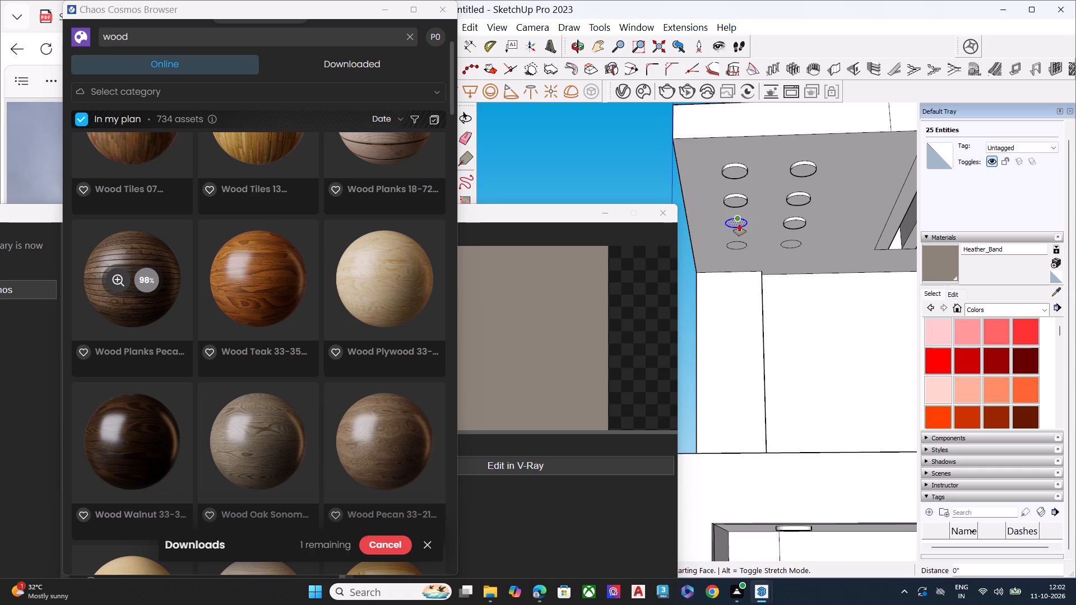
{"action": "left_click", "coordinate": [738, 196]}
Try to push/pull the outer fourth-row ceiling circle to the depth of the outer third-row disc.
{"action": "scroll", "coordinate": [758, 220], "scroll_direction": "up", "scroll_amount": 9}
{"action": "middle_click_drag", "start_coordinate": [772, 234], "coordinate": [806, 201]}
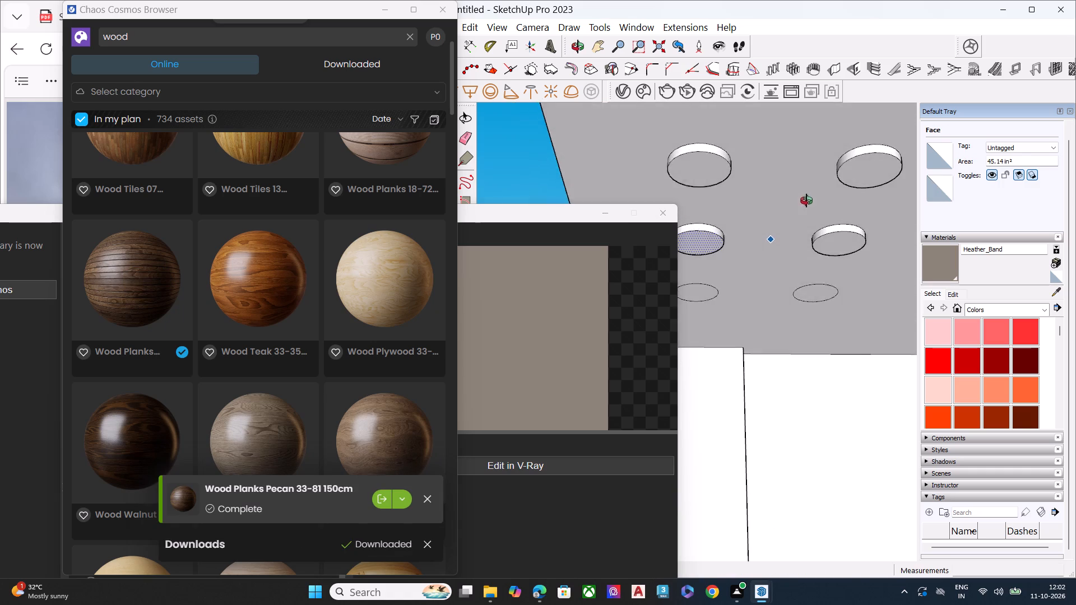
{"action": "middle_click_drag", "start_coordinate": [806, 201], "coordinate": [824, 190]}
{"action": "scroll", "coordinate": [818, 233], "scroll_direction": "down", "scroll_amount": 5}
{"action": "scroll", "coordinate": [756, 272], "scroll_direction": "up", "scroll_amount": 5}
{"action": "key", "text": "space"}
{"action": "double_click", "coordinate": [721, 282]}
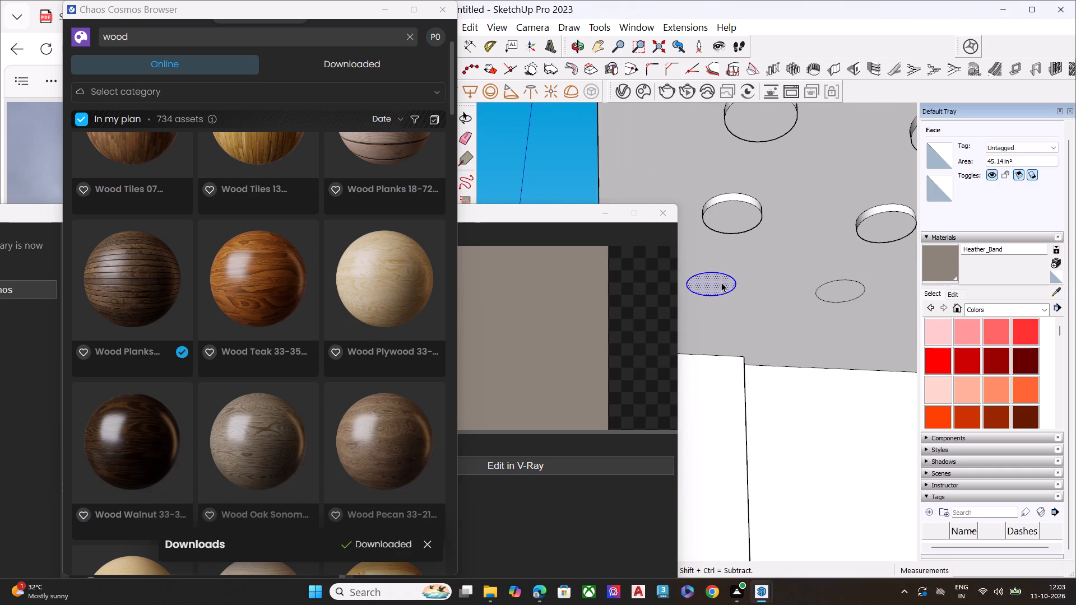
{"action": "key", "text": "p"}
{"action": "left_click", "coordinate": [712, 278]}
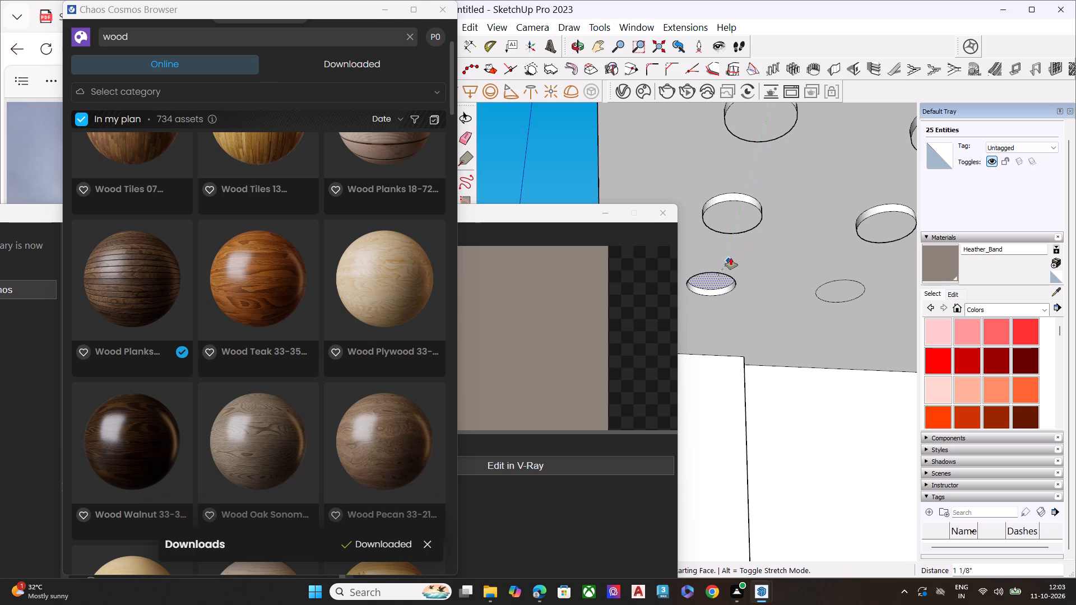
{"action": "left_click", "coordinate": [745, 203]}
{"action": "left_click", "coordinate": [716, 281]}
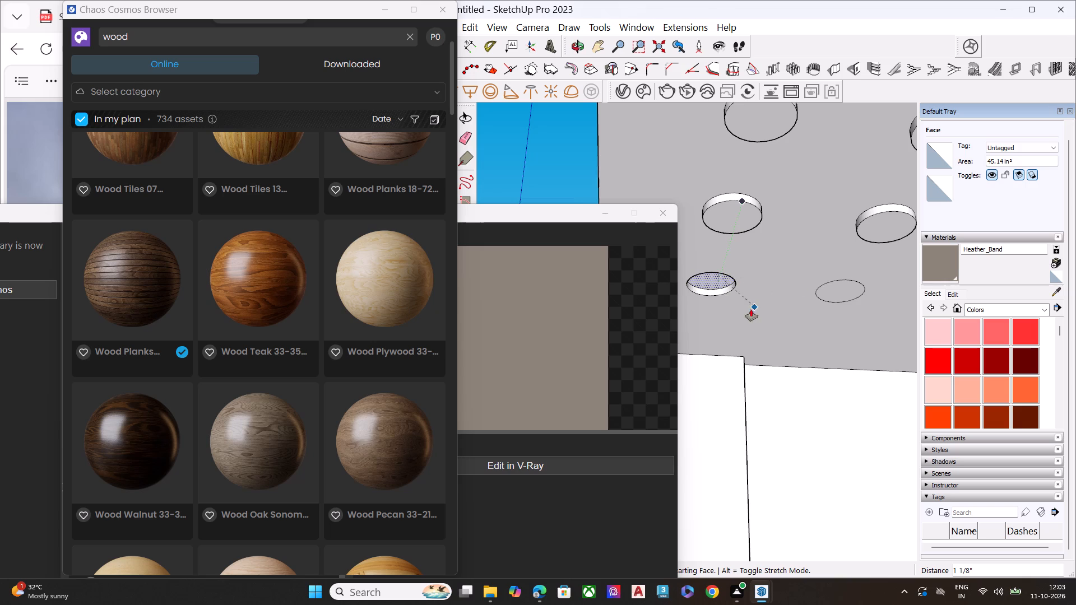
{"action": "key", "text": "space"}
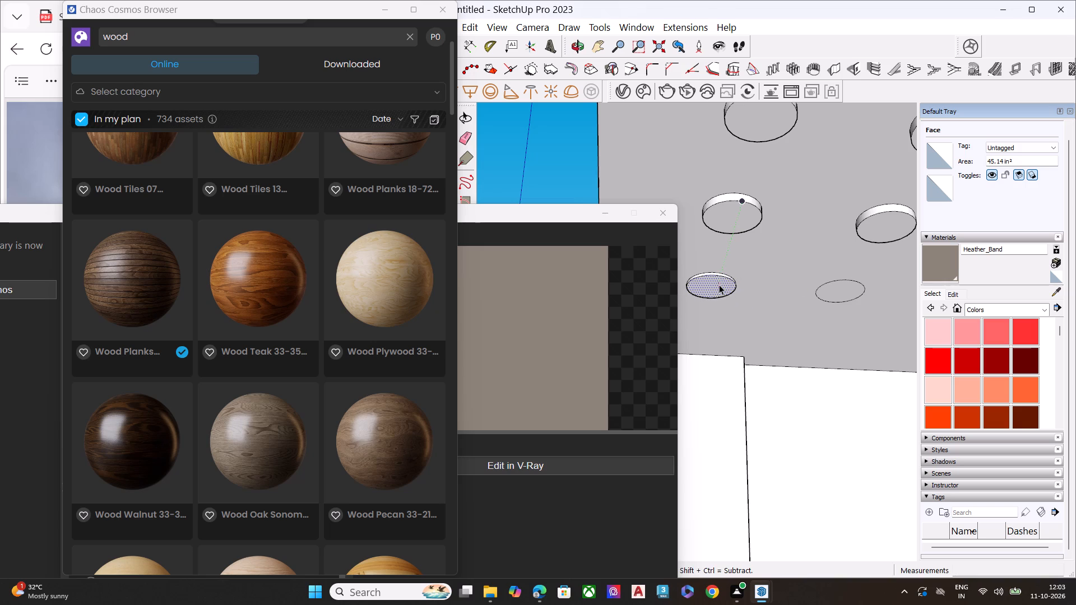
Push/pull the outer fourth-row ceiling circle down to match the outer third-row disc's bottom face.
{"action": "double_click", "coordinate": [718, 281]}
{"action": "key", "text": "p"}
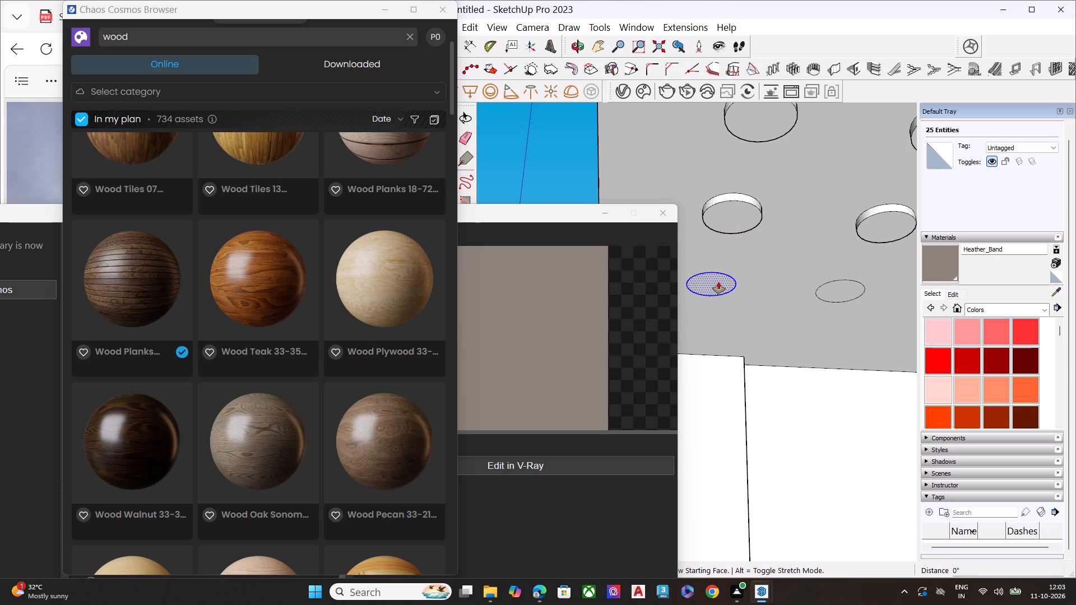
{"action": "left_click", "coordinate": [718, 282]}
{"action": "left_click", "coordinate": [737, 230]}
{"action": "key", "text": "space"}
Push/pull the fourth-row circle nearer the slatted opening down about 1 1/8", referencing the third-row disc's bottom edge.
{"action": "scroll", "coordinate": [745, 278], "scroll_direction": "down", "scroll_amount": 2}
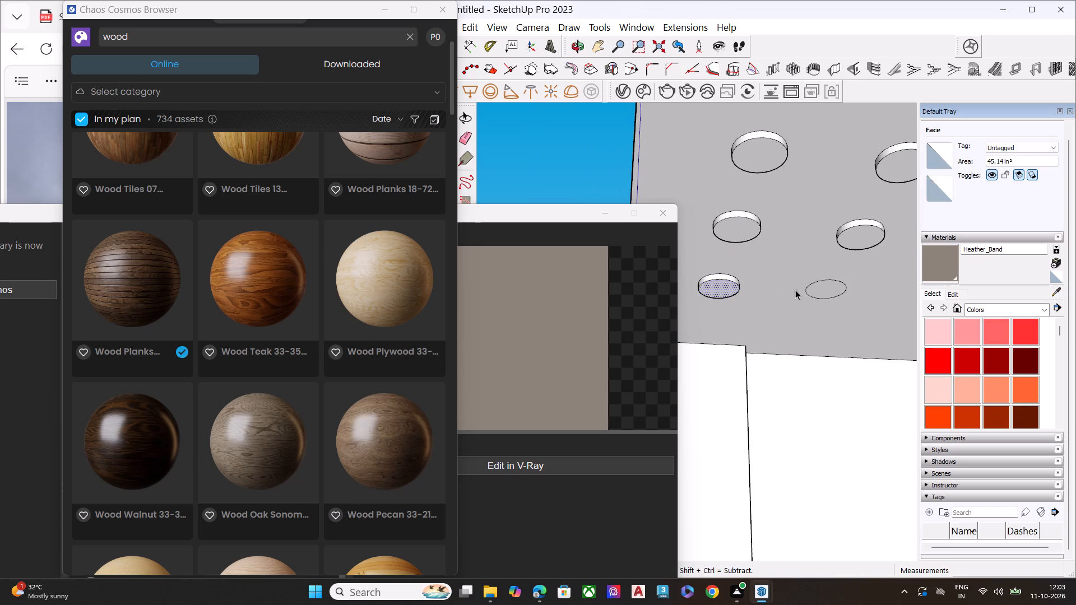
{"action": "double_click", "coordinate": [829, 291]}
{"action": "key", "text": "p"}
{"action": "left_click", "coordinate": [828, 288]}
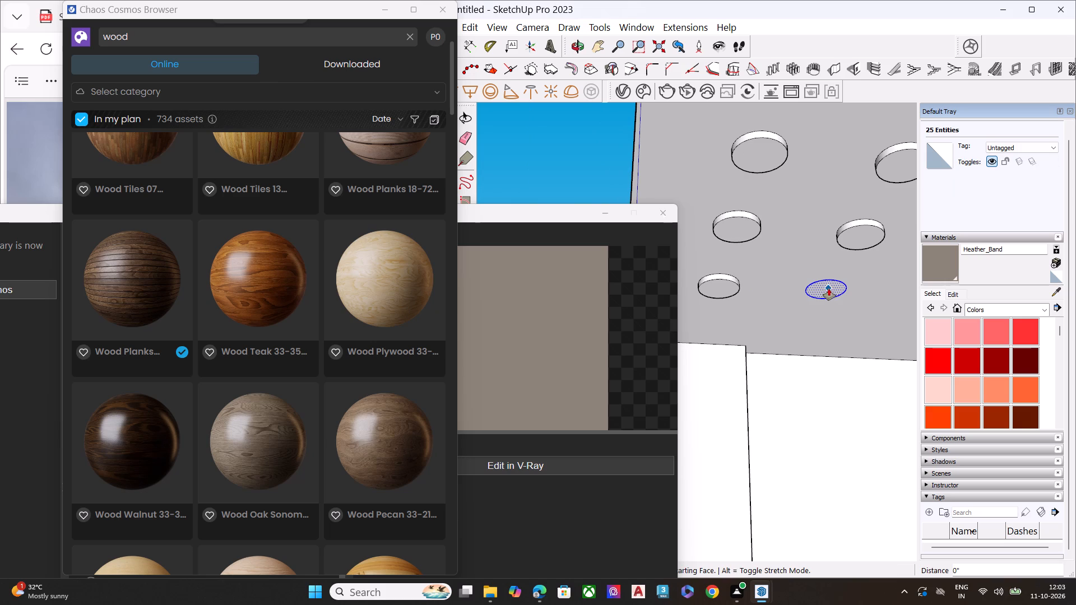
{"action": "left_click", "coordinate": [857, 252]}
{"action": "key", "text": "space"}
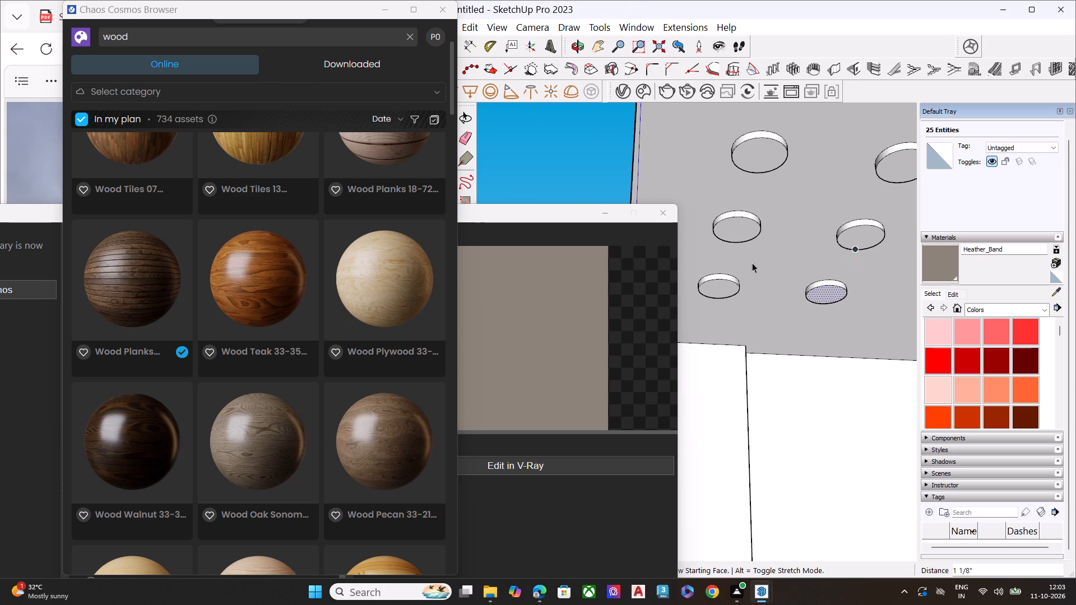
Push/pull the first circle in the ceiling strip of the tallest block, above the zigzag-patterned wall.
{"action": "scroll", "coordinate": [742, 260], "scroll_direction": "down", "scroll_amount": 15}
{"action": "middle_click_drag", "start_coordinate": [792, 234], "coordinate": [699, 249]}
{"action": "scroll", "coordinate": [699, 255], "scroll_direction": "up", "scroll_amount": 1}
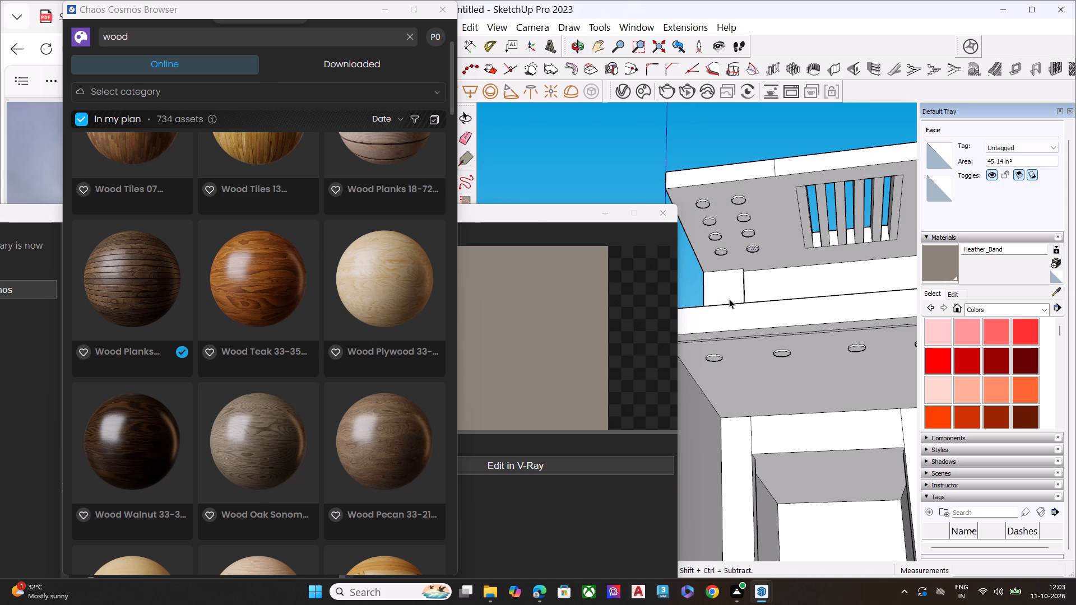
{"action": "scroll", "coordinate": [534, 216], "scroll_direction": "down", "scroll_amount": 8}
{"action": "left_click", "coordinate": [522, 148]}
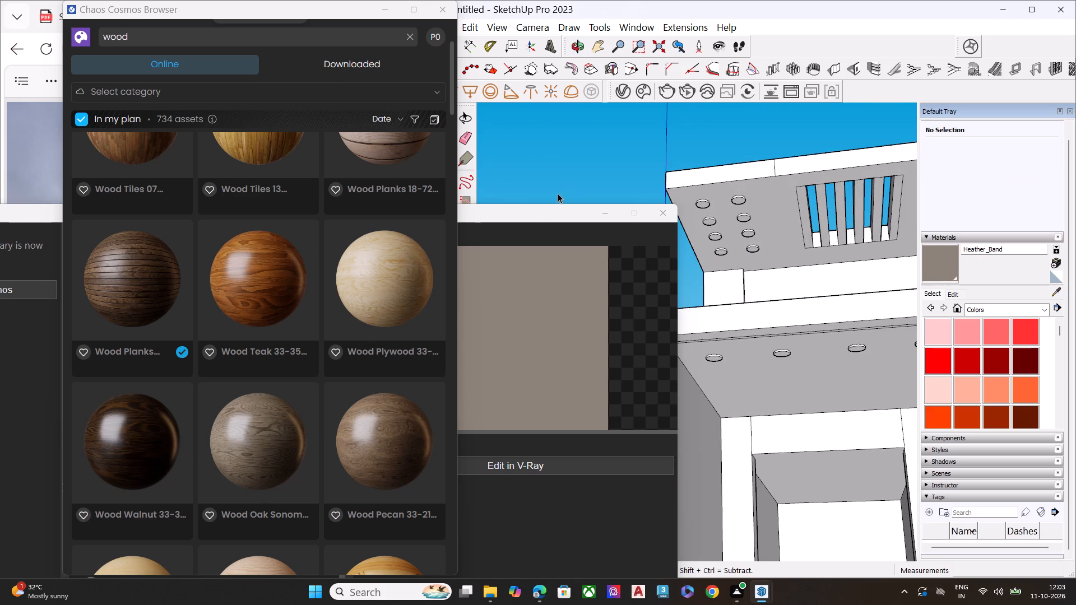
{"action": "scroll", "coordinate": [557, 195], "scroll_direction": "down", "scroll_amount": 8}
{"action": "scroll", "coordinate": [740, 258], "scroll_direction": "down", "scroll_amount": 7}
{"action": "scroll", "coordinate": [738, 270], "scroll_direction": "up", "scroll_amount": 1}
{"action": "scroll", "coordinate": [743, 292], "scroll_direction": "down", "scroll_amount": 9}
{"action": "middle_click_drag", "start_coordinate": [767, 314], "coordinate": [867, 287]}
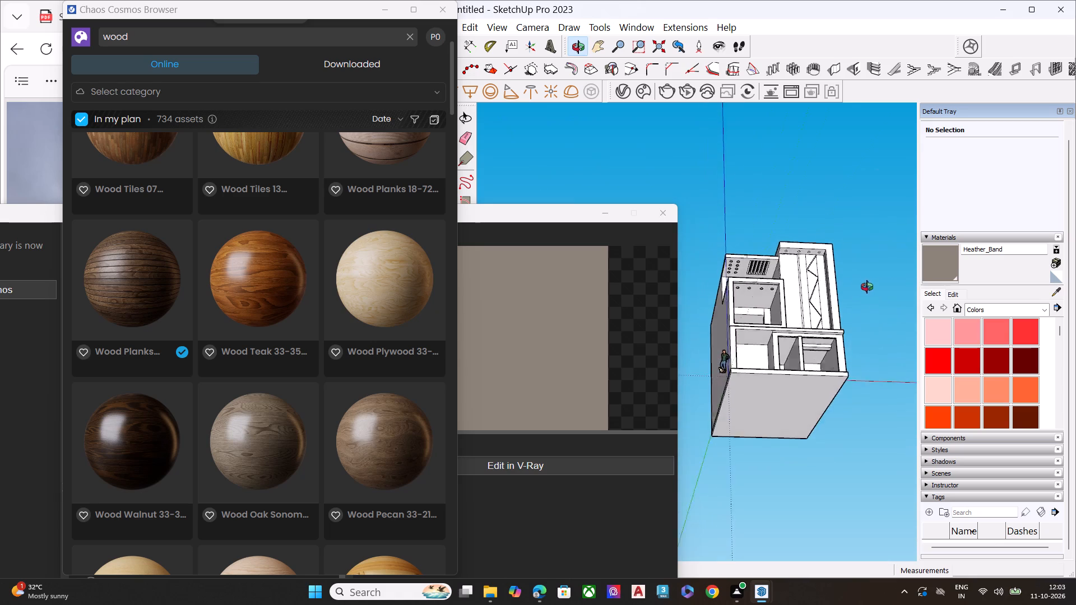
{"action": "middle_click_drag", "start_coordinate": [867, 287], "coordinate": [937, 279]}
{"action": "scroll", "coordinate": [772, 263], "scroll_direction": "up", "scroll_amount": 9}
{"action": "scroll", "coordinate": [825, 279], "scroll_direction": "up", "scroll_amount": 1}
{"action": "scroll", "coordinate": [825, 279], "scroll_direction": "down", "scroll_amount": 1}
{"action": "scroll", "coordinate": [825, 279], "scroll_direction": "up", "scroll_amount": 2}
{"action": "scroll", "coordinate": [825, 279], "scroll_direction": "down", "scroll_amount": 1}
{"action": "scroll", "coordinate": [825, 279], "scroll_direction": "up", "scroll_amount": 6}
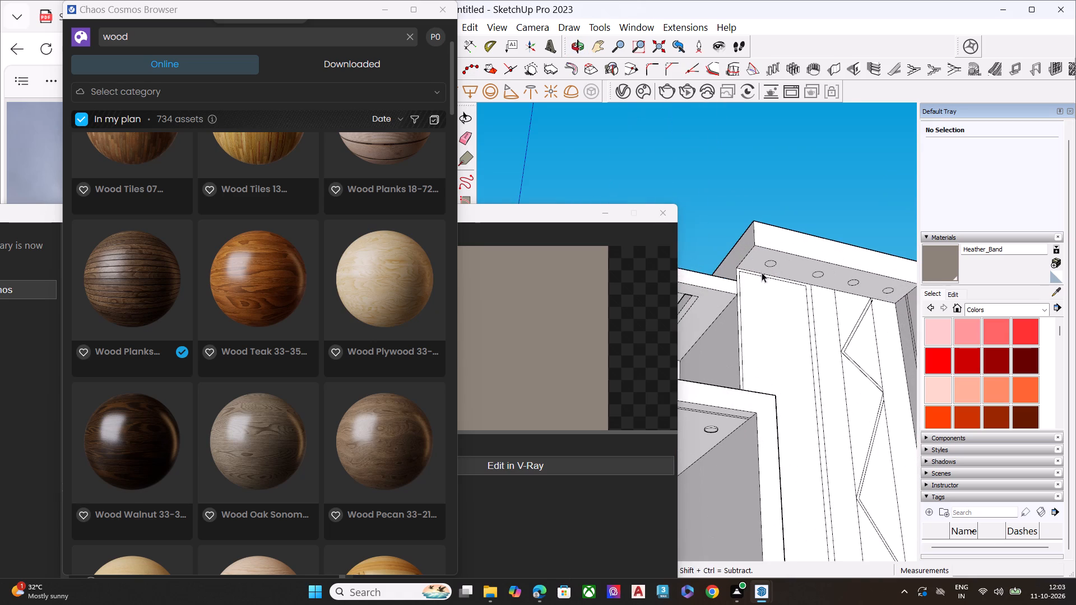
{"action": "scroll", "coordinate": [782, 260], "scroll_direction": "up", "scroll_amount": 1}
{"action": "scroll", "coordinate": [785, 259], "scroll_direction": "down", "scroll_amount": 2}
{"action": "scroll", "coordinate": [788, 259], "scroll_direction": "up", "scroll_amount": 10}
{"action": "scroll", "coordinate": [780, 263], "scroll_direction": "down", "scroll_amount": 1}
{"action": "scroll", "coordinate": [779, 263], "scroll_direction": "up", "scroll_amount": 6}
{"action": "double_click", "coordinate": [742, 272]}
{"action": "key", "text": "p"}
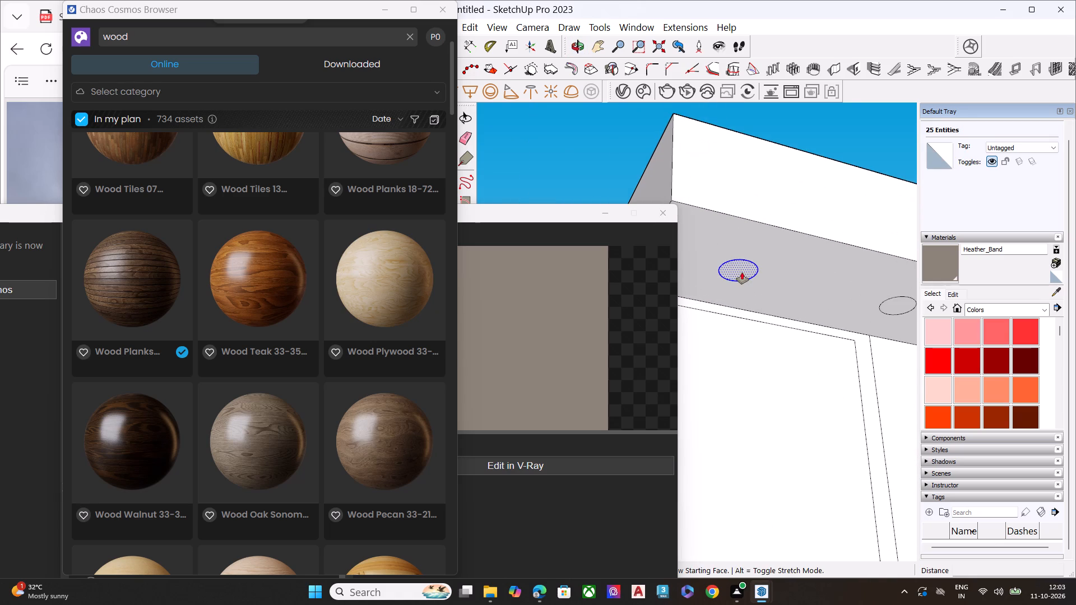
{"action": "left_click", "coordinate": [741, 266]}
{"action": "left_click", "coordinate": [743, 269]}
{"action": "key", "text": "space"}
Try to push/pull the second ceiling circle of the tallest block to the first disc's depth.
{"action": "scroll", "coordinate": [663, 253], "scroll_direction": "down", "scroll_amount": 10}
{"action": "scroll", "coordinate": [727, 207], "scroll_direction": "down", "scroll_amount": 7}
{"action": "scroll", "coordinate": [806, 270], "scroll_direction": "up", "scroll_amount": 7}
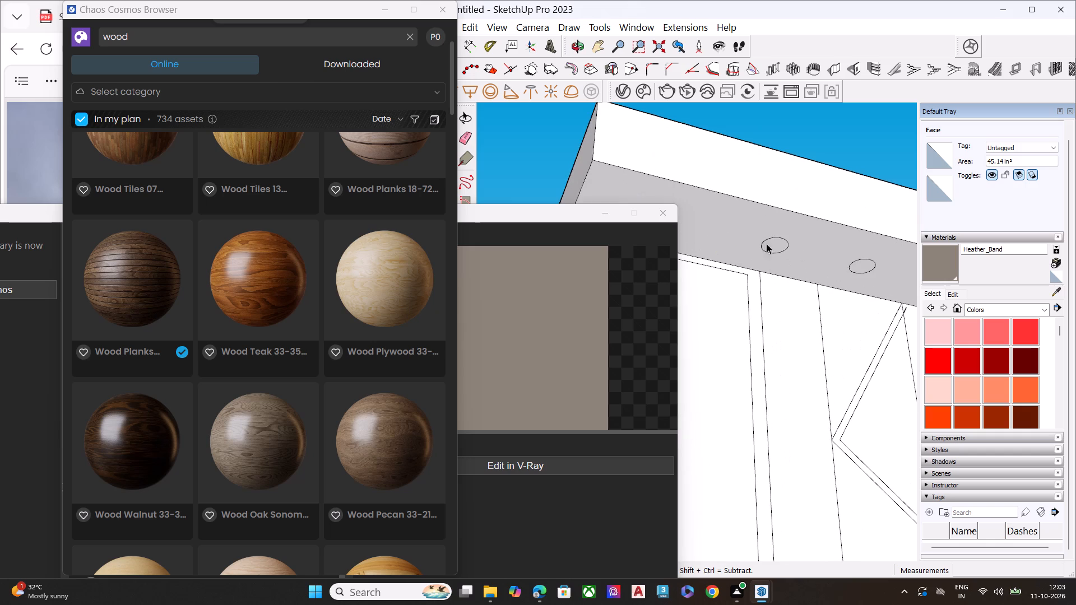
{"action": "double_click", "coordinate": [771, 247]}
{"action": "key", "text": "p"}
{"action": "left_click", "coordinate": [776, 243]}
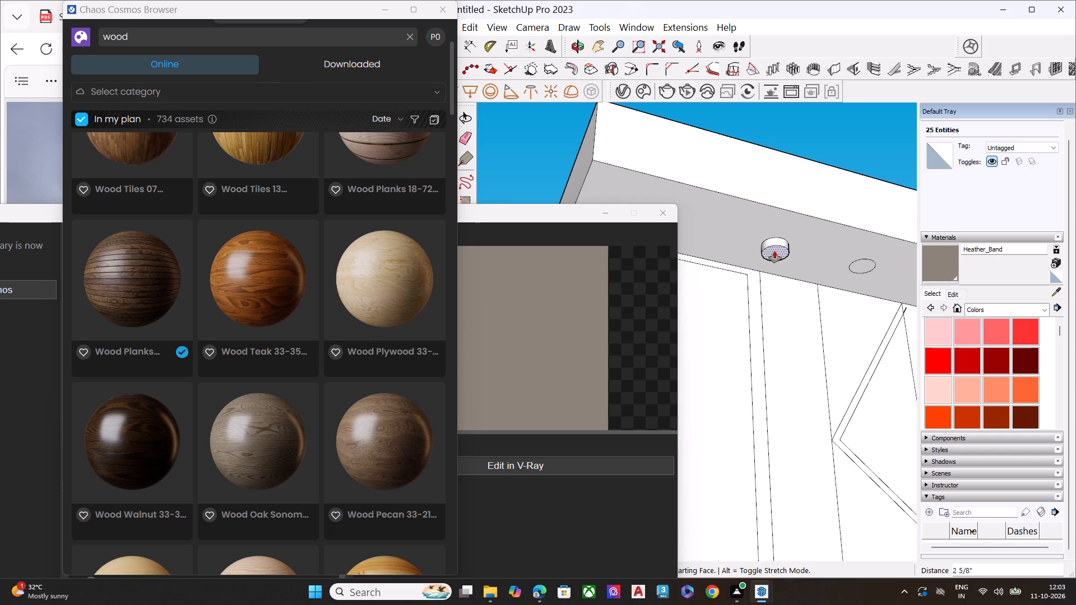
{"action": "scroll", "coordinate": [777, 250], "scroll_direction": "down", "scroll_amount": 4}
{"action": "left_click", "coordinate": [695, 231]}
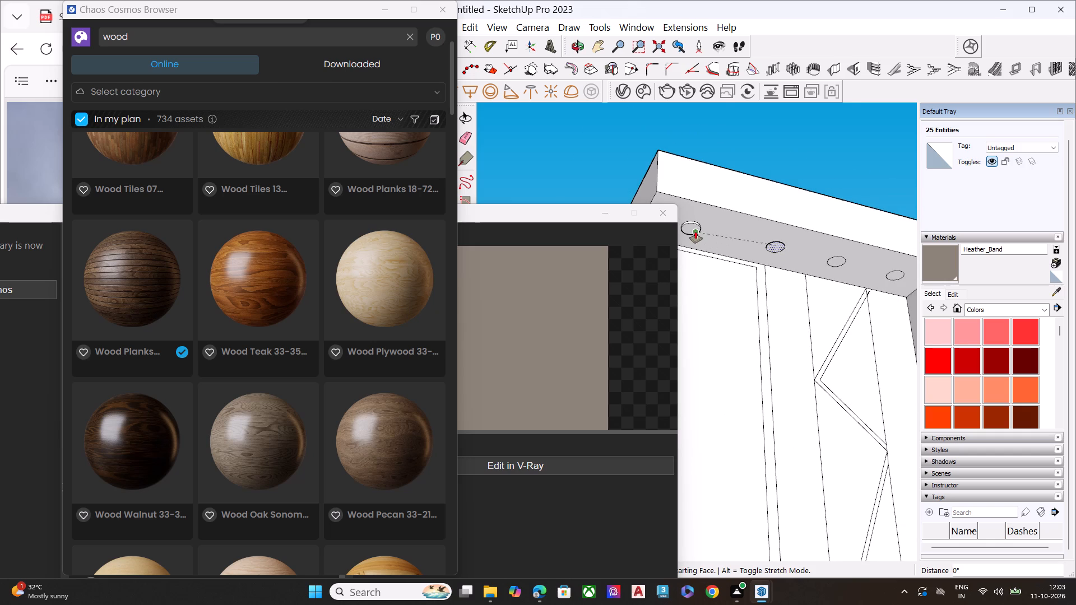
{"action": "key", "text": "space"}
Push/pull the second circle in the tallest block's ceiling strip down to match the first disc's bottom face.
{"action": "scroll", "coordinate": [779, 243], "scroll_direction": "up", "scroll_amount": 4}
{"action": "left_click", "coordinate": [777, 247]}
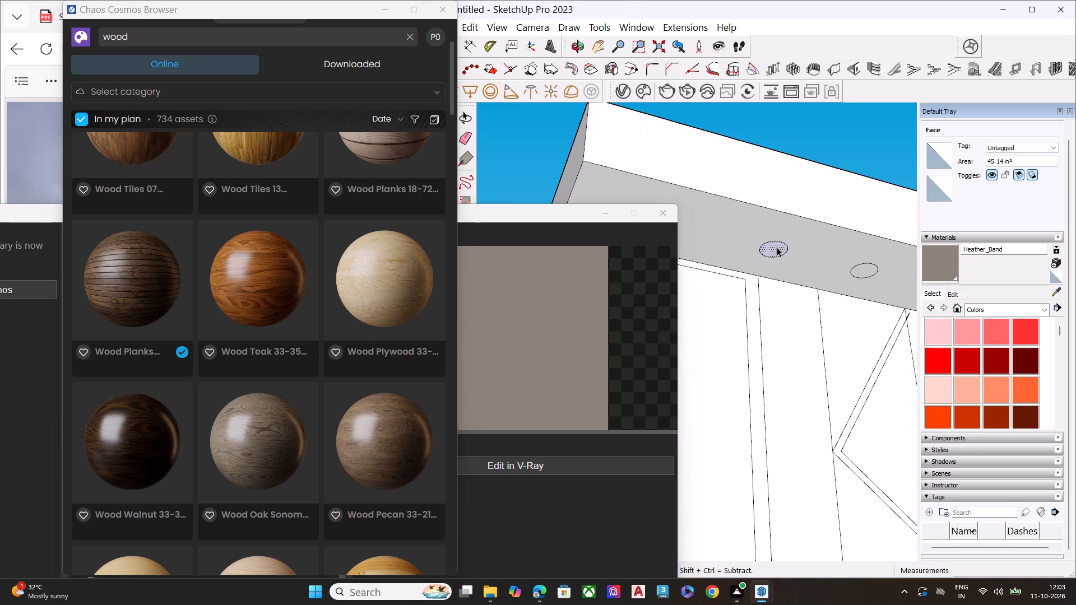
{"action": "key", "text": "p"}
{"action": "left_click", "coordinate": [777, 247]}
{"action": "scroll", "coordinate": [761, 255], "scroll_direction": "down", "scroll_amount": 6}
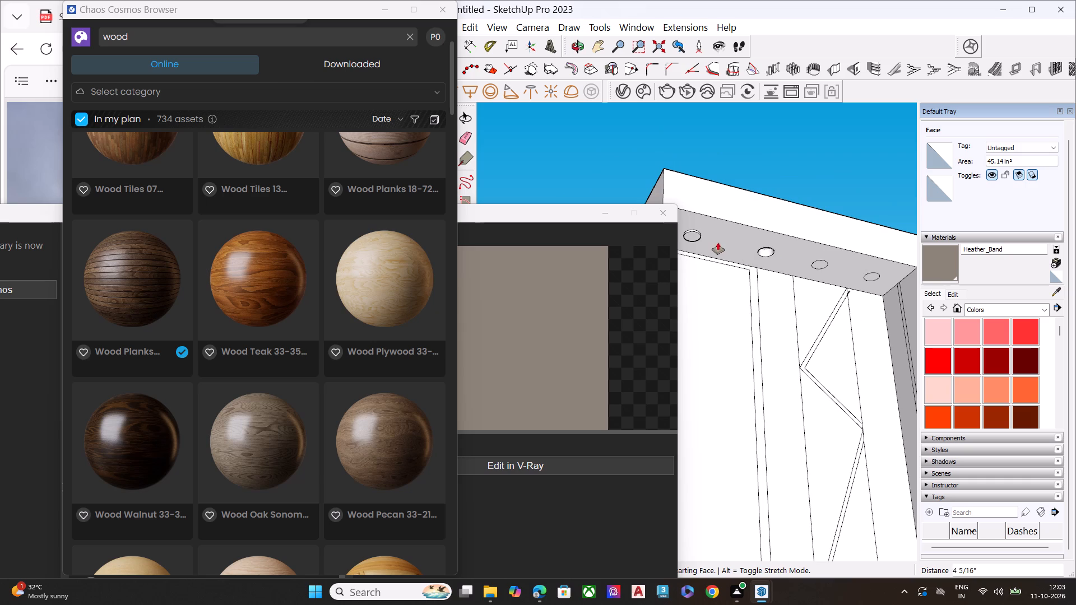
{"action": "left_click", "coordinate": [698, 238]}
{"action": "key", "text": "space"}
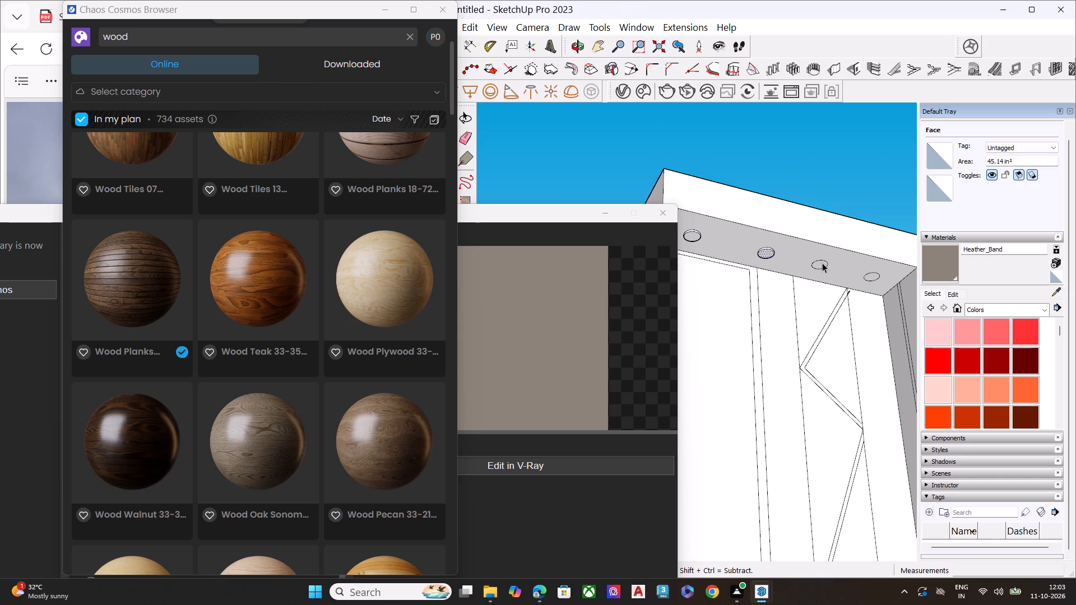
Push/pull the third circle in the tallest block's ceiling strip down about 15/16", referencing the second disc.
{"action": "triple_click", "coordinate": [820, 263]}
{"action": "left_click", "coordinate": [819, 175]}
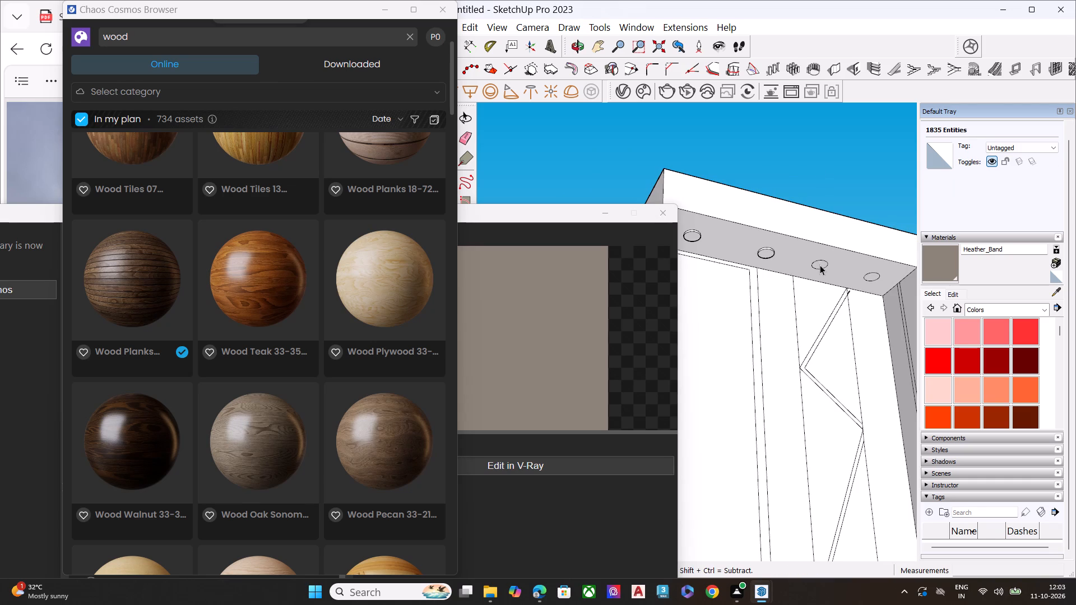
{"action": "double_click", "coordinate": [820, 265]}
{"action": "key", "text": "p"}
{"action": "left_click", "coordinate": [821, 263]}
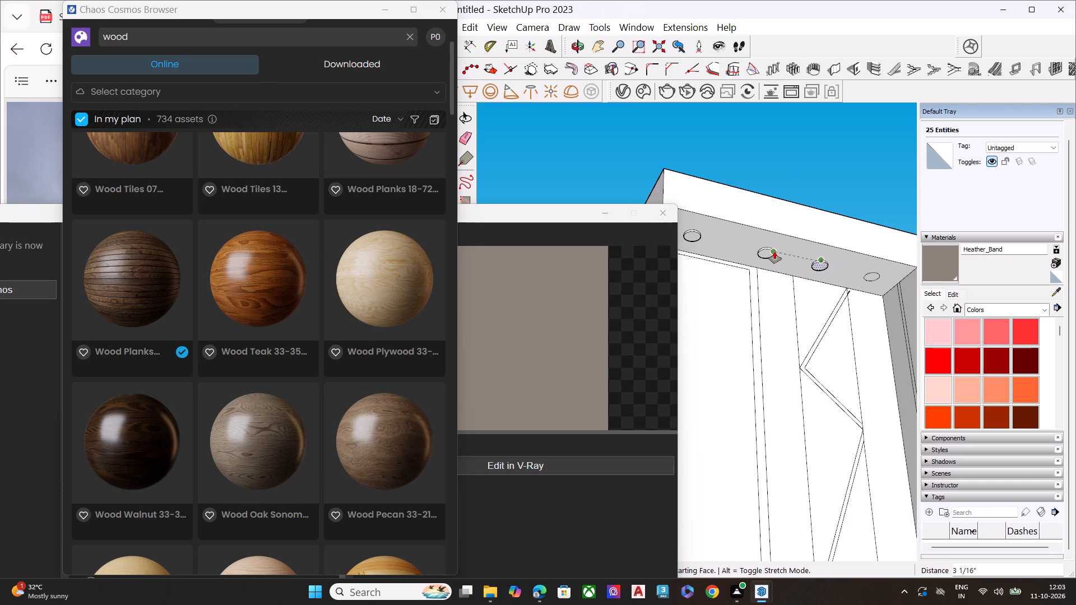
{"action": "left_click", "coordinate": [776, 253]}
{"action": "key", "text": "space"}
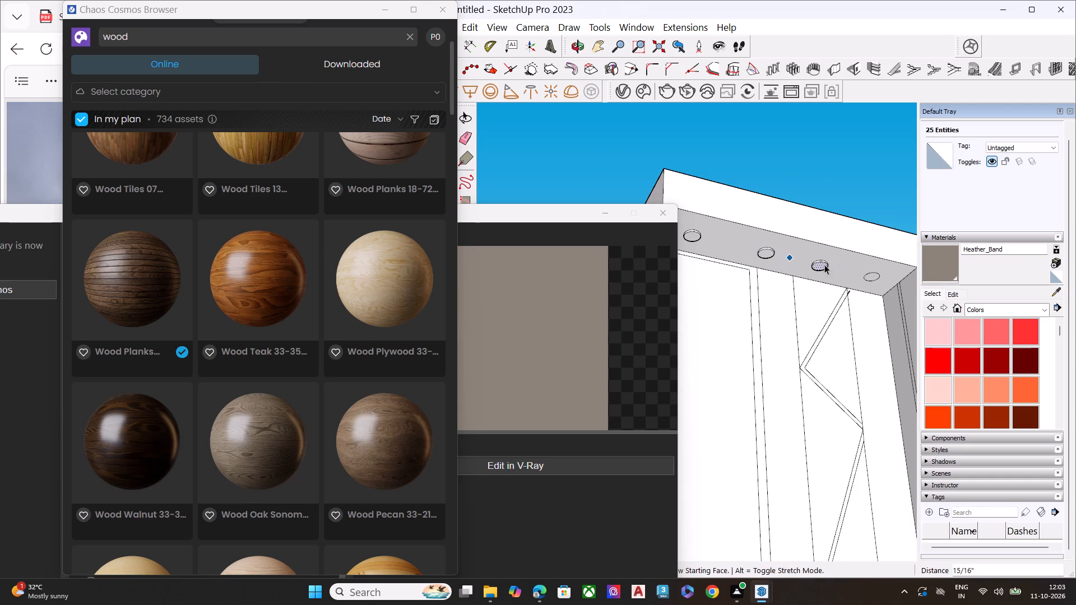
Push/pull the fourth circle in the tallest block's ceiling strip down, referencing the third disc's depth.
{"action": "double_click", "coordinate": [871, 277]}
{"action": "key", "text": "p"}
{"action": "left_click", "coordinate": [871, 277]}
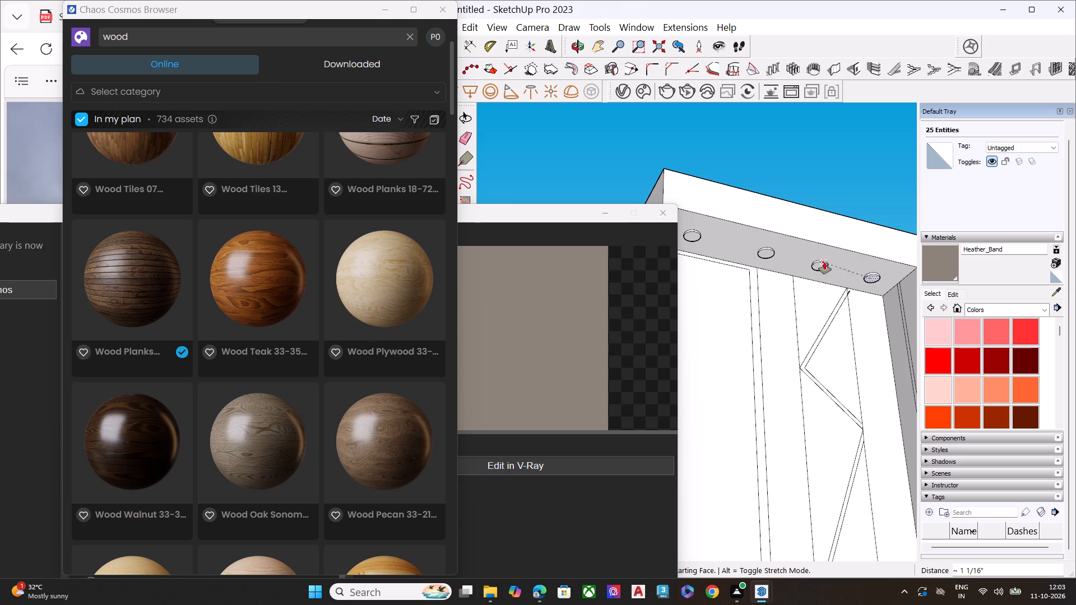
{"action": "scroll", "coordinate": [825, 262], "scroll_direction": "up", "scroll_amount": 2}
{"action": "scroll", "coordinate": [825, 262], "scroll_direction": "down", "scroll_amount": 1}
{"action": "scroll", "coordinate": [825, 262], "scroll_direction": "up", "scroll_amount": 5}
{"action": "left_click", "coordinate": [832, 270]}
{"action": "key", "text": "space"}
Draw a circle of about 12.42 in² on the underside of the horizontal slab below the tallest block, near its outer end.
{"action": "scroll", "coordinate": [791, 193], "scroll_direction": "down", "scroll_amount": 3}
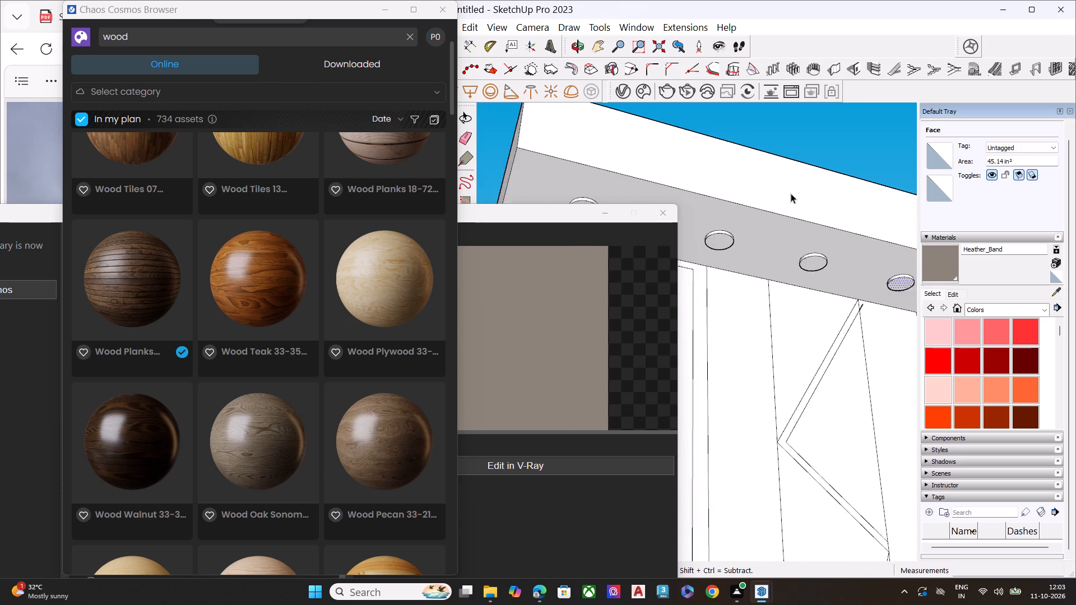
{"action": "scroll", "coordinate": [791, 193], "scroll_direction": "down", "scroll_amount": 14}
{"action": "middle_click_drag", "start_coordinate": [829, 213], "coordinate": [824, 274]}
{"action": "scroll", "coordinate": [764, 262], "scroll_direction": "up", "scroll_amount": 1}
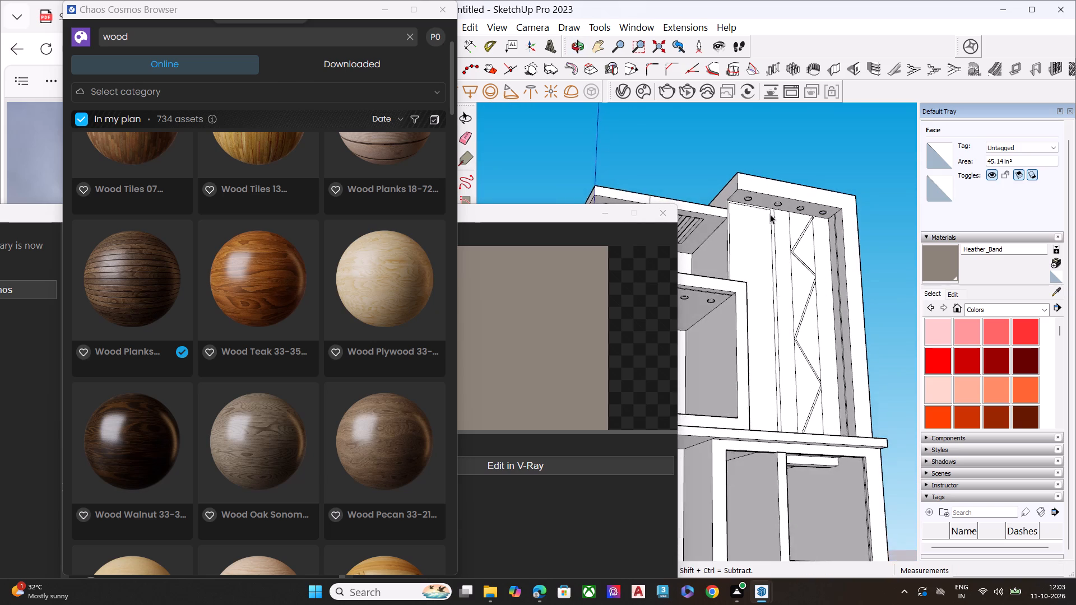
{"action": "scroll", "coordinate": [790, 194], "scroll_direction": "down", "scroll_amount": 3}
{"action": "scroll", "coordinate": [801, 207], "scroll_direction": "up", "scroll_amount": 1}
{"action": "scroll", "coordinate": [804, 208], "scroll_direction": "down", "scroll_amount": 5}
{"action": "middle_click_drag", "start_coordinate": [824, 317], "coordinate": [769, 210]}
{"action": "scroll", "coordinate": [801, 323], "scroll_direction": "up", "scroll_amount": 1}
{"action": "scroll", "coordinate": [803, 323], "scroll_direction": "down", "scroll_amount": 1}
{"action": "scroll", "coordinate": [805, 323], "scroll_direction": "up", "scroll_amount": 6}
{"action": "middle_click_drag", "start_coordinate": [833, 312], "coordinate": [809, 288]}
{"action": "key", "text": "c"}
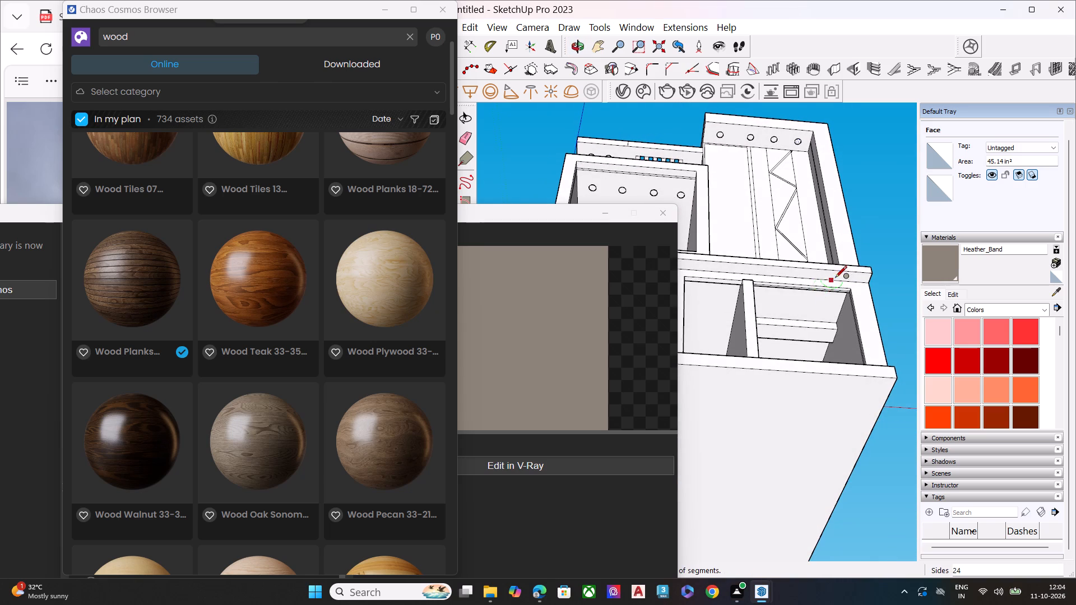
{"action": "scroll", "coordinate": [837, 276], "scroll_direction": "up", "scroll_amount": 1}
{"action": "scroll", "coordinate": [837, 275], "scroll_direction": "down", "scroll_amount": 1}
{"action": "scroll", "coordinate": [838, 275], "scroll_direction": "up", "scroll_amount": 5}
{"action": "middle_click_drag", "start_coordinate": [839, 301], "coordinate": [818, 249]}
{"action": "scroll", "coordinate": [823, 217], "scroll_direction": "up", "scroll_amount": 12}
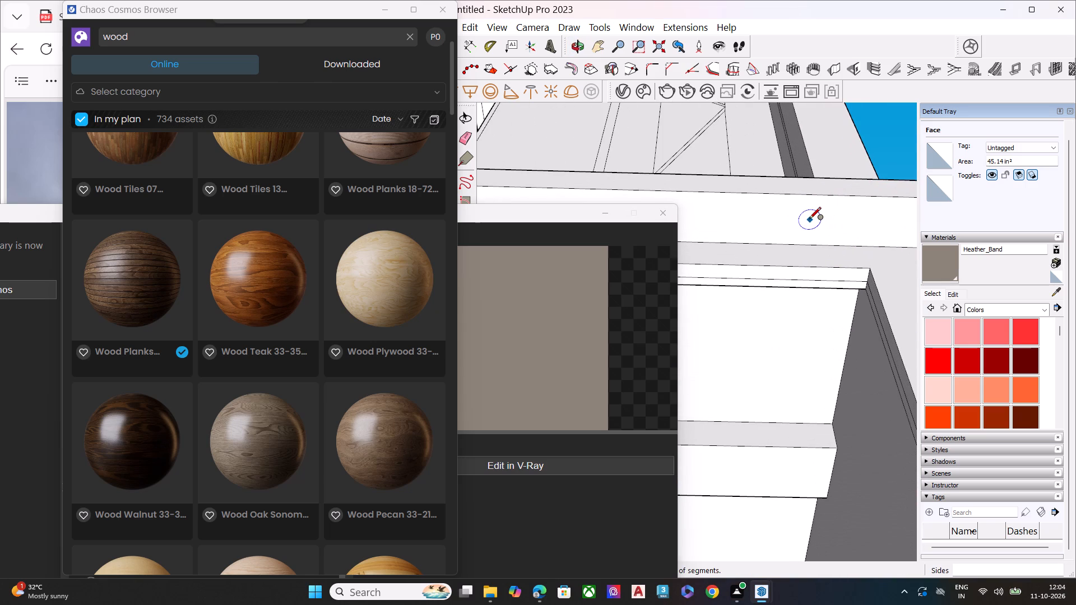
{"action": "left_click", "coordinate": [809, 220]}
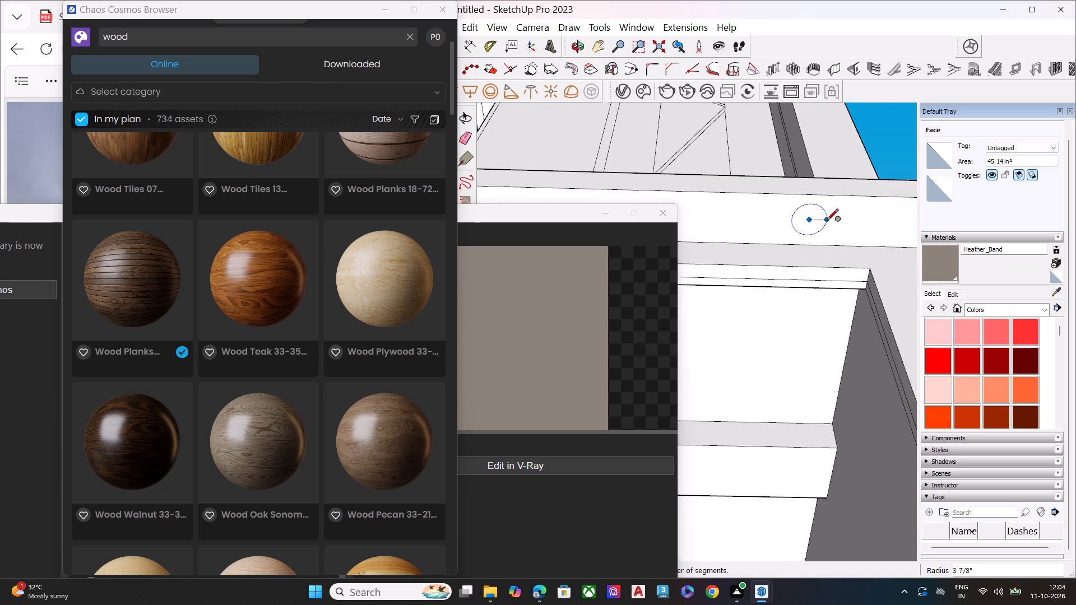
{"action": "left_click", "coordinate": [823, 221]}
{"action": "key", "text": "space"}
Copy the new slab circle's face about 2' 6 1/2" inward along the slab's underside.
{"action": "scroll", "coordinate": [807, 219], "scroll_direction": "up", "scroll_amount": 4}
{"action": "left_click", "coordinate": [808, 219]}
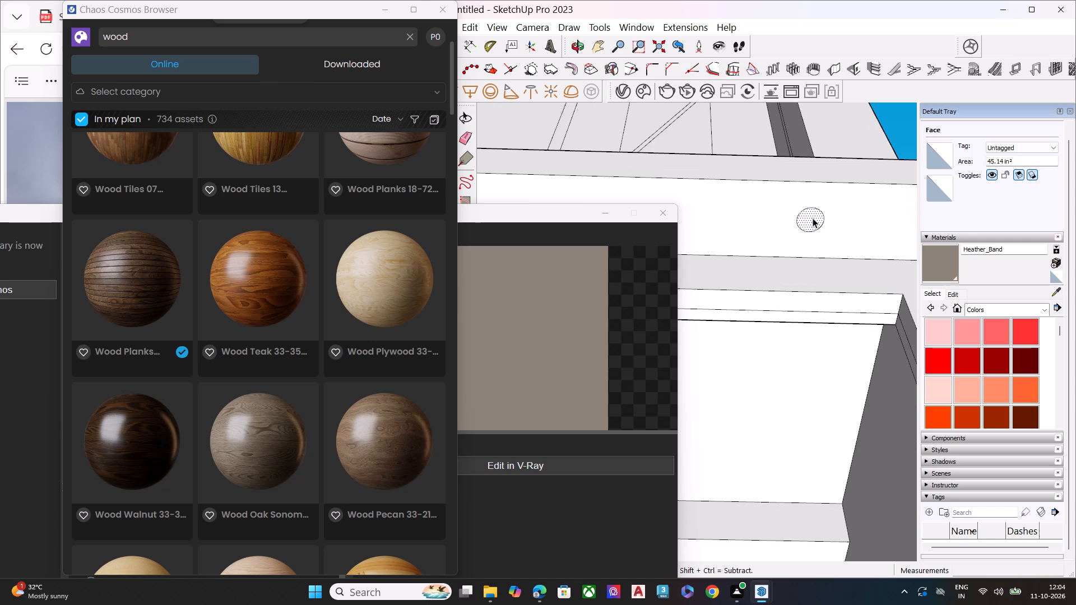
{"action": "key", "text": "m"}
{"action": "left_click", "coordinate": [808, 223]}
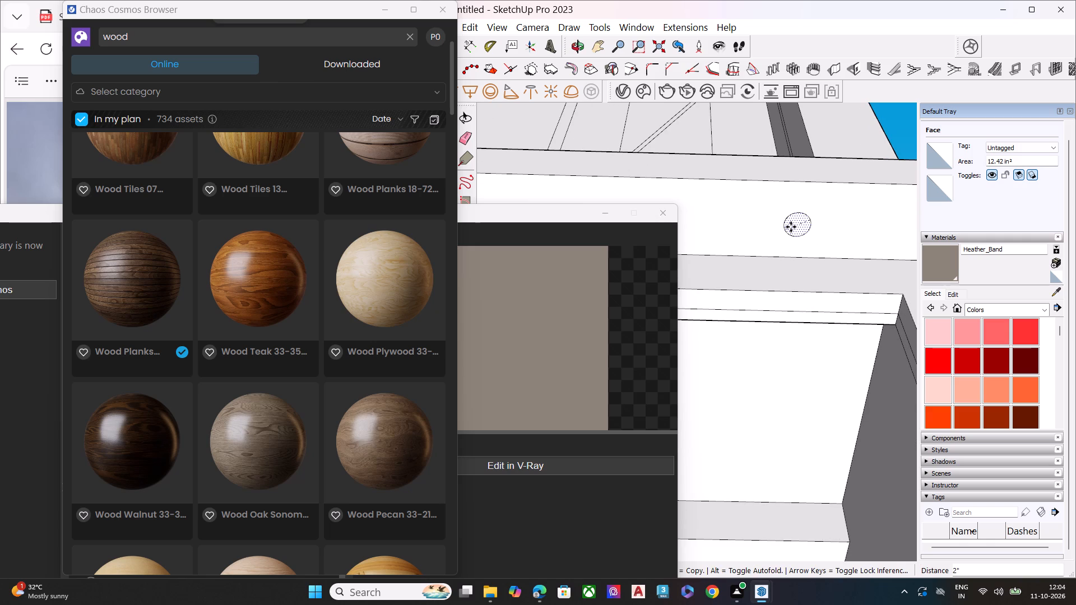
{"action": "scroll", "coordinate": [820, 219], "scroll_direction": "down", "scroll_amount": 8}
{"action": "scroll", "coordinate": [866, 204], "scroll_direction": "down", "scroll_amount": 10}
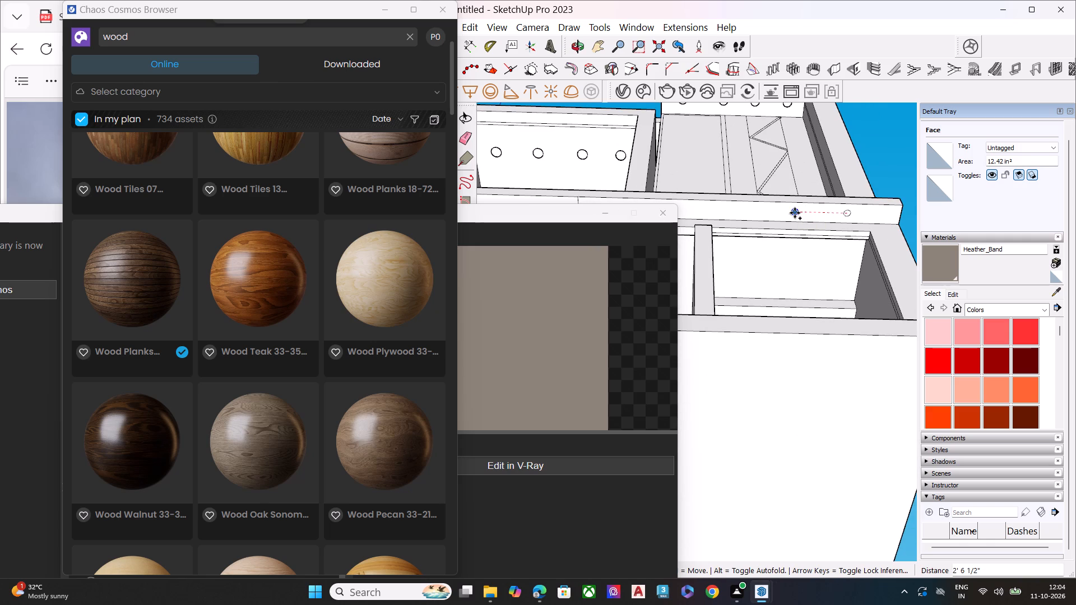
{"action": "left_click", "coordinate": [795, 213]}
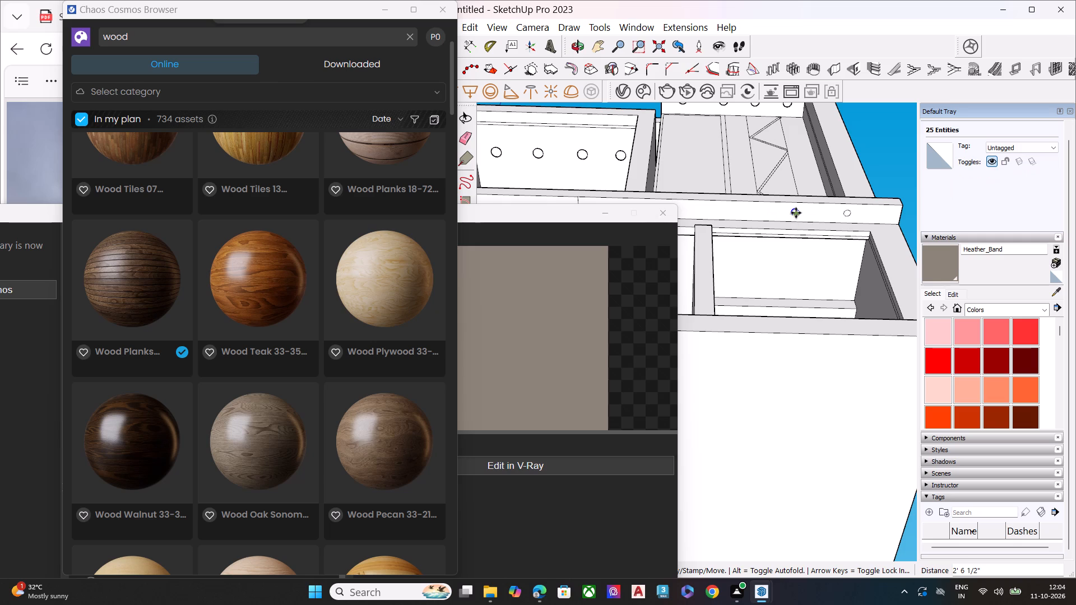
Chain three more circle copies inward along the slab's underside, about 2' 4 15/16", 2' 10 1/8" and 3' 9" apart.
{"action": "left_click", "coordinate": [796, 212]}
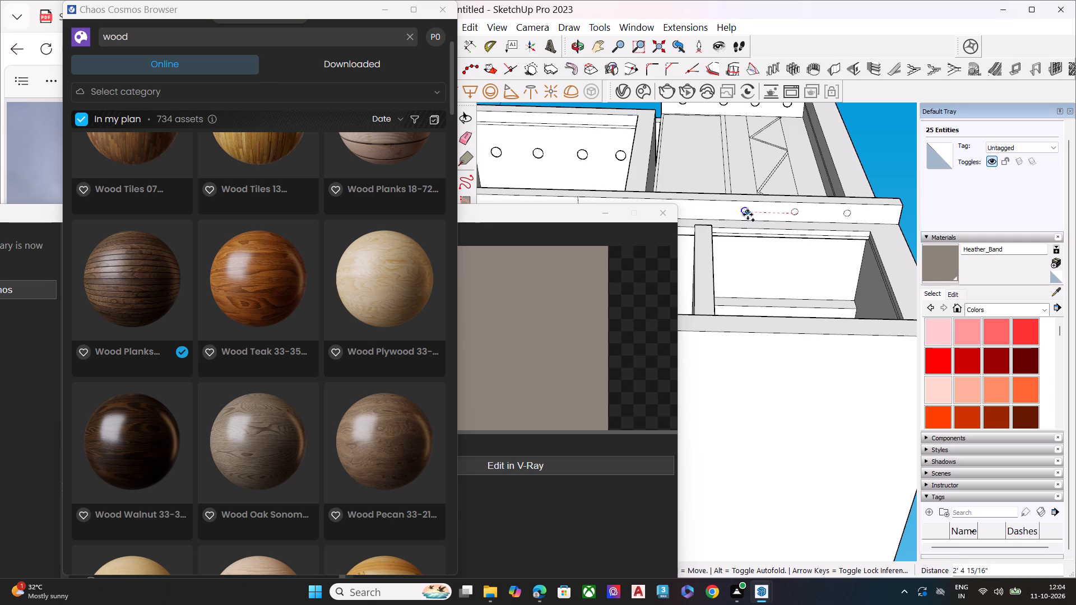
{"action": "left_click", "coordinate": [748, 215]}
{"action": "left_click", "coordinate": [748, 212]}
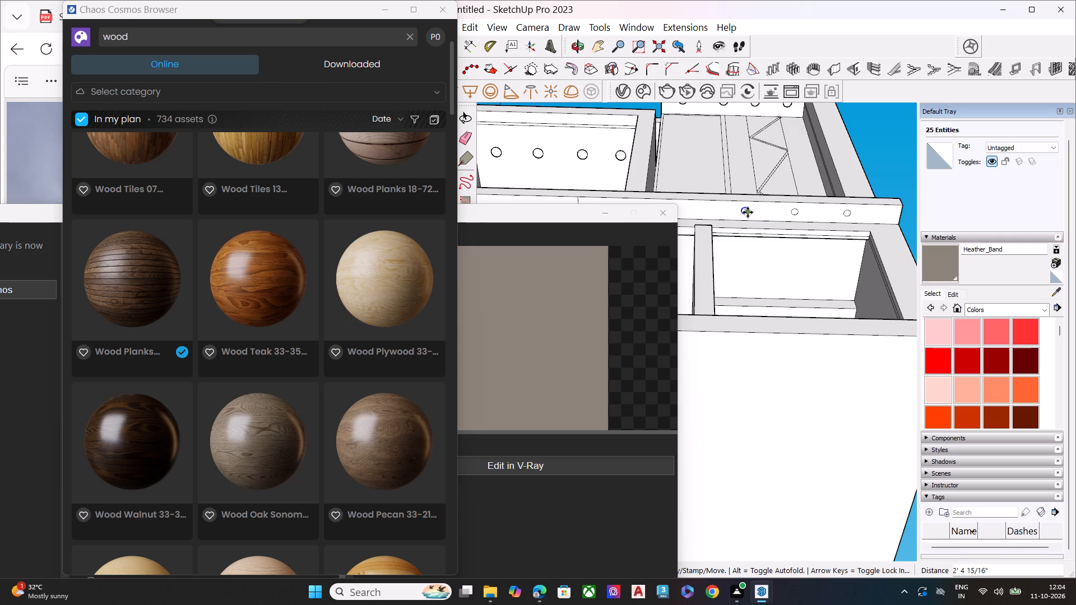
{"action": "scroll", "coordinate": [748, 215], "scroll_direction": "down", "scroll_amount": 10}
{"action": "scroll", "coordinate": [764, 220], "scroll_direction": "up", "scroll_amount": 1}
{"action": "scroll", "coordinate": [770, 221], "scroll_direction": "down", "scroll_amount": 5}
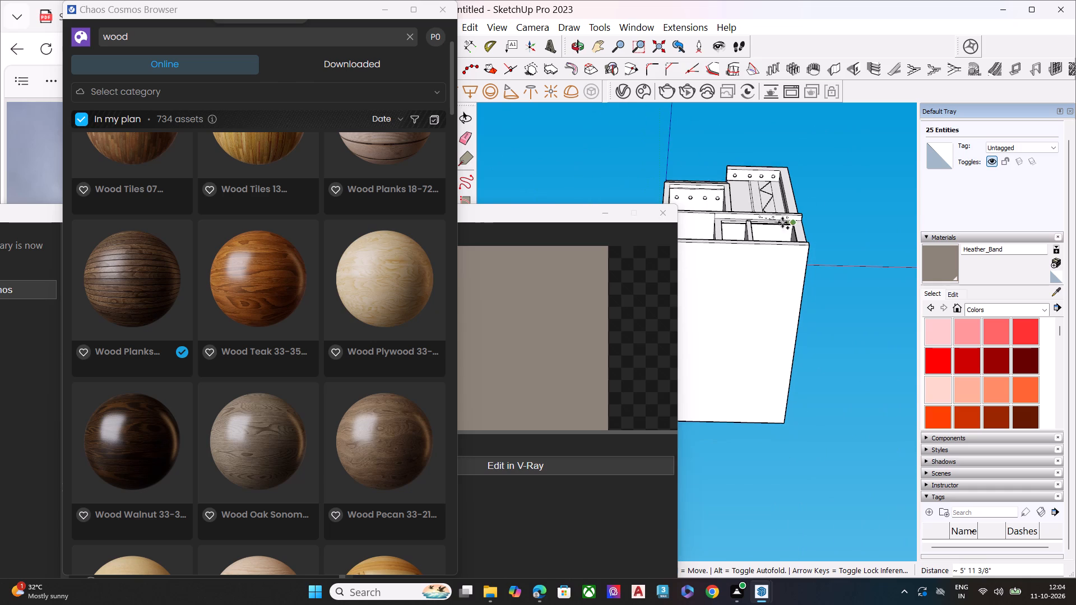
{"action": "scroll", "coordinate": [737, 220], "scroll_direction": "up", "scroll_amount": 9}
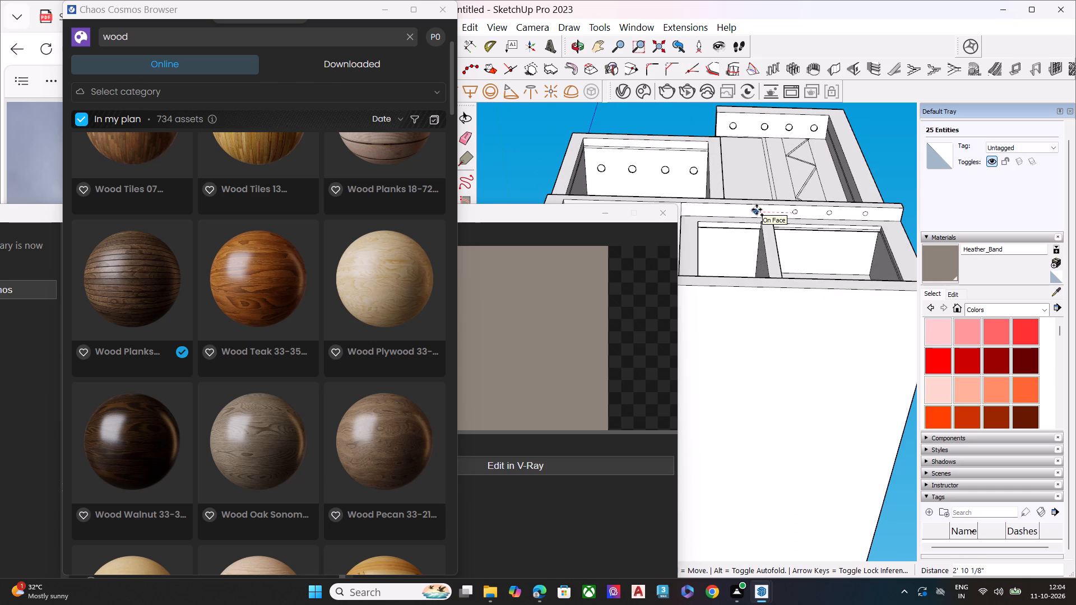
{"action": "left_click", "coordinate": [757, 210]}
{"action": "left_click", "coordinate": [755, 213]}
{"action": "left_click", "coordinate": [702, 207]}
{"action": "key", "text": "space"}
Copy the fourth slab circle about 6' 11 5/16" past the fifth one, onto the underside above the wide recess.
{"action": "middle_click_drag", "start_coordinate": [763, 213], "coordinate": [744, 334]}
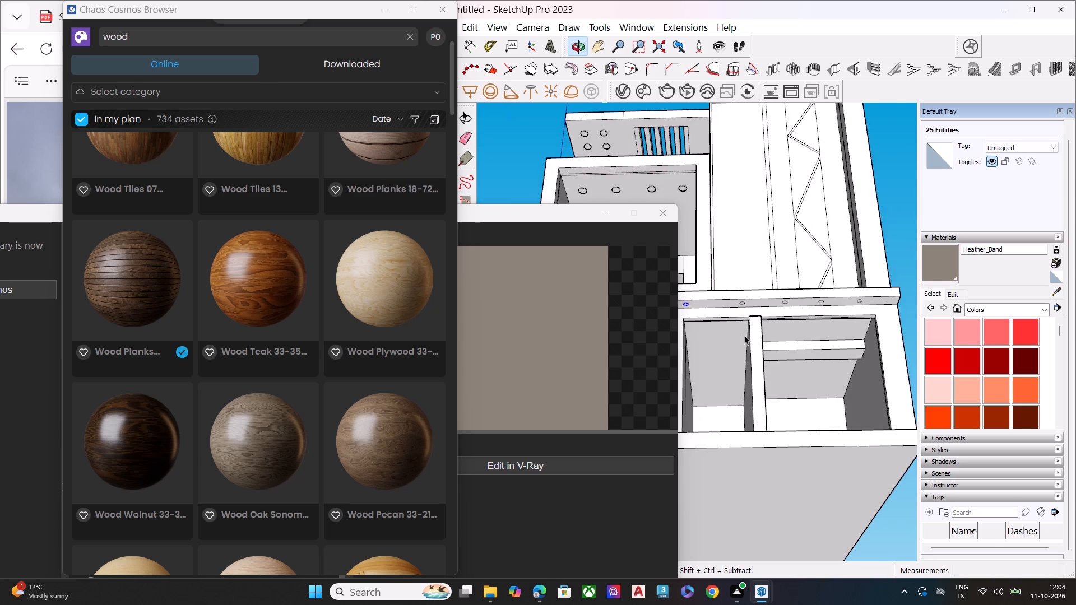
{"action": "scroll", "coordinate": [777, 169], "scroll_direction": "down", "scroll_amount": 8}
{"action": "left_click", "coordinate": [873, 178]}
{"action": "middle_click_drag", "start_coordinate": [824, 186], "coordinate": [876, 148]}
{"action": "scroll", "coordinate": [876, 148], "scroll_direction": "up", "scroll_amount": 1}
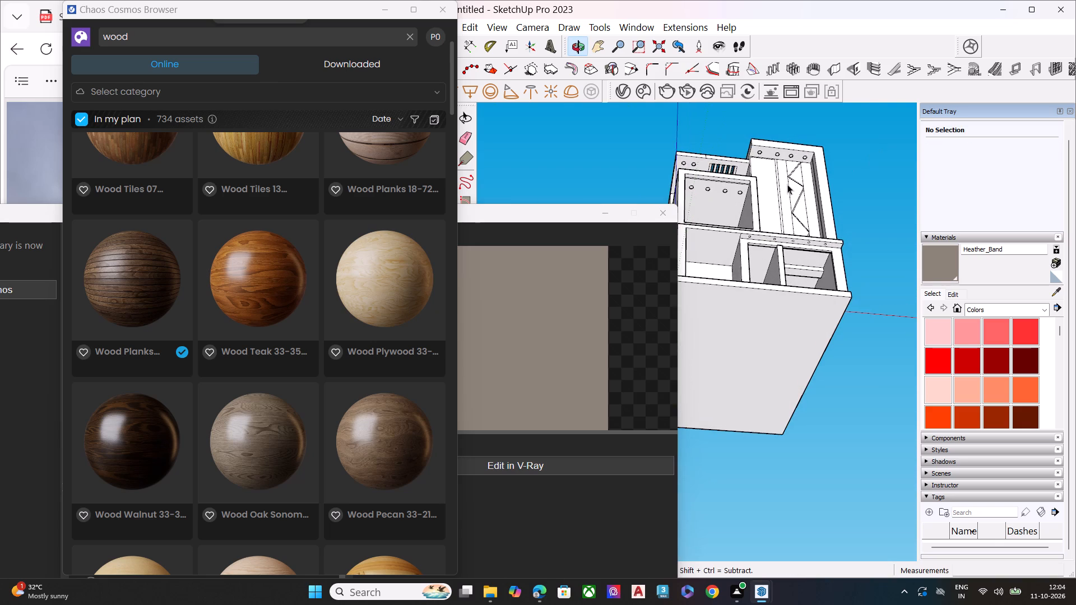
{"action": "scroll", "coordinate": [843, 173], "scroll_direction": "down", "scroll_amount": 7}
{"action": "scroll", "coordinate": [764, 189], "scroll_direction": "up", "scroll_amount": 3}
{"action": "scroll", "coordinate": [763, 188], "scroll_direction": "down", "scroll_amount": 1}
{"action": "scroll", "coordinate": [763, 188], "scroll_direction": "up", "scroll_amount": 4}
{"action": "scroll", "coordinate": [794, 227], "scroll_direction": "up", "scroll_amount": 4}
{"action": "scroll", "coordinate": [794, 227], "scroll_direction": "down", "scroll_amount": 1}
{"action": "scroll", "coordinate": [794, 227], "scroll_direction": "up", "scroll_amount": 3}
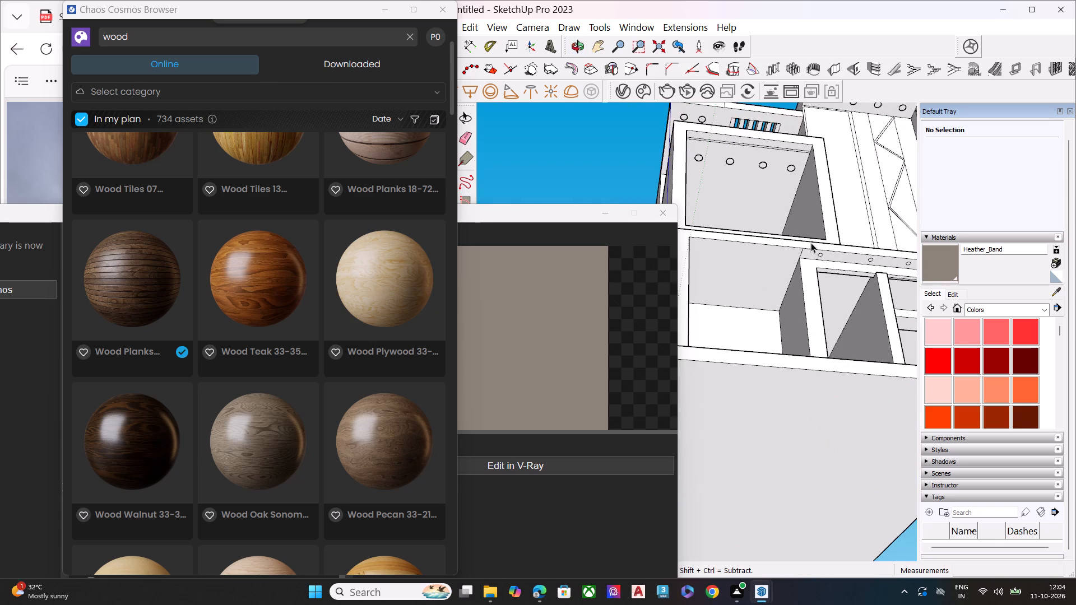
{"action": "middle_click_drag", "start_coordinate": [806, 232], "coordinate": [788, 179]}
{"action": "scroll", "coordinate": [788, 179], "scroll_direction": "up", "scroll_amount": 4}
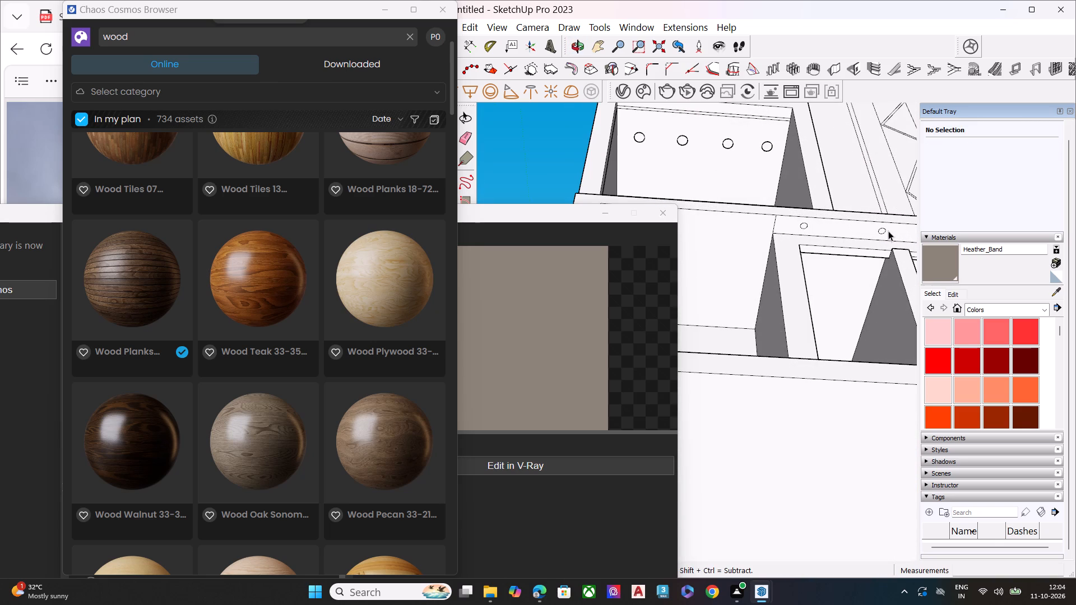
{"action": "double_click", "coordinate": [882, 231]}
{"action": "key", "text": "m"}
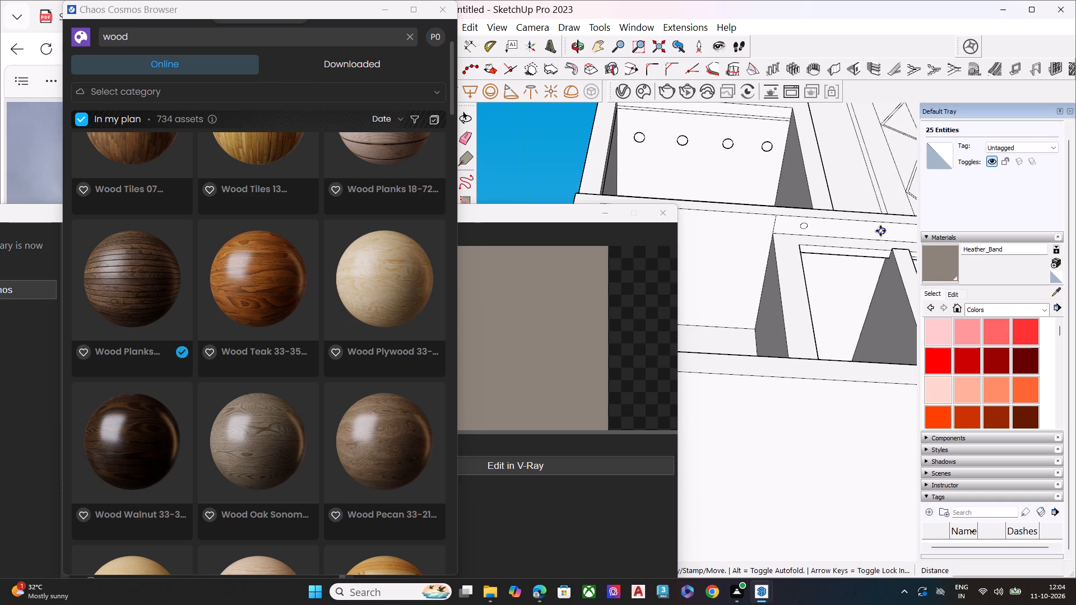
{"action": "left_click", "coordinate": [884, 231]}
{"action": "scroll", "coordinate": [894, 223], "scroll_direction": "down", "scroll_amount": 1}
{"action": "scroll", "coordinate": [822, 232], "scroll_direction": "down", "scroll_amount": 1}
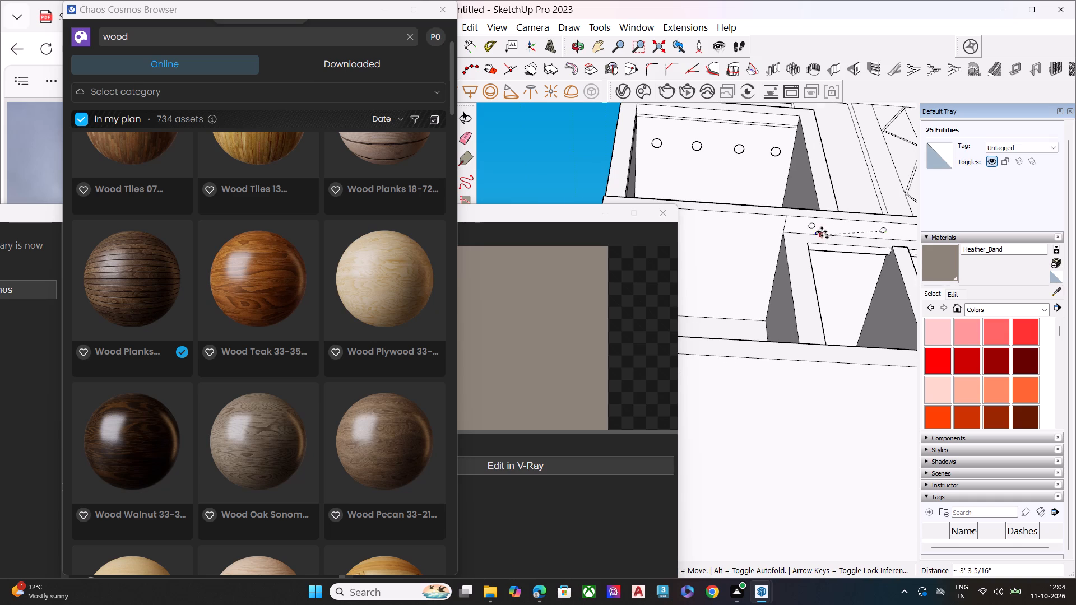
{"action": "scroll", "coordinate": [822, 232], "scroll_direction": "down", "scroll_amount": 2}
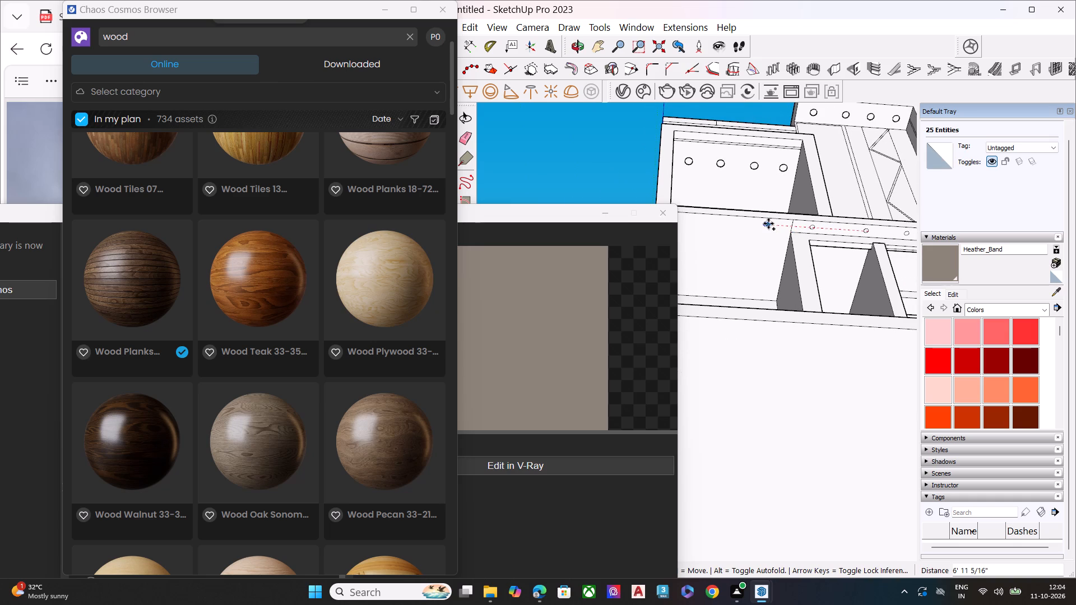
{"action": "left_click", "coordinate": [768, 224]}
Copy the circle above the wide recess about 5' 1" farther toward the recess's far end.
{"action": "scroll", "coordinate": [764, 223], "scroll_direction": "up", "scroll_amount": 9}
{"action": "left_click", "coordinate": [767, 224]}
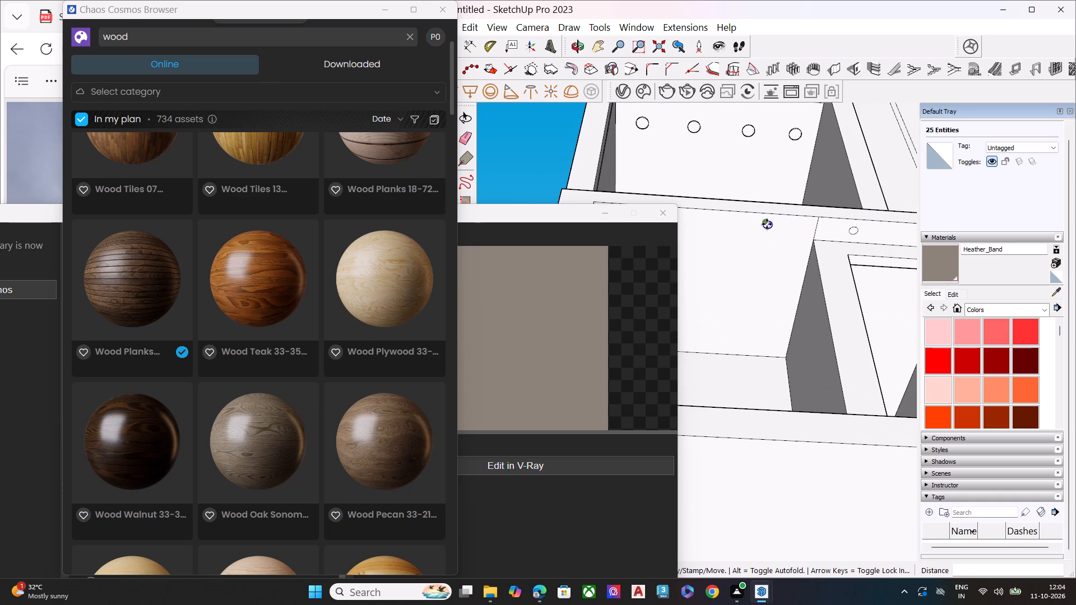
{"action": "scroll", "coordinate": [748, 224], "scroll_direction": "down", "scroll_amount": 2}
{"action": "scroll", "coordinate": [747, 223], "scroll_direction": "up", "scroll_amount": 2}
{"action": "scroll", "coordinate": [749, 222], "scroll_direction": "down", "scroll_amount": 11}
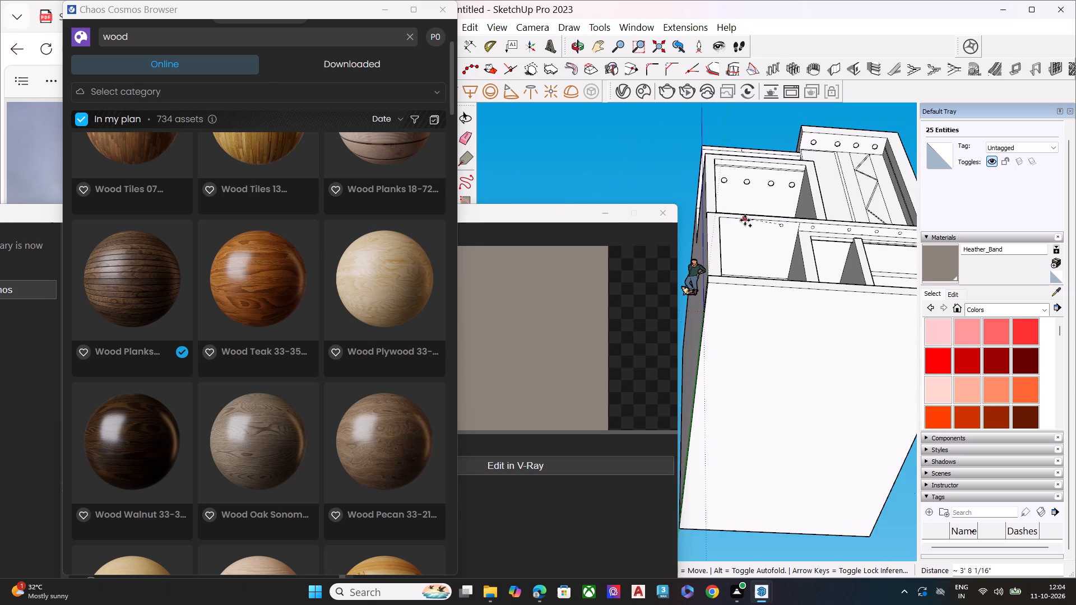
{"action": "scroll", "coordinate": [745, 220], "scroll_direction": "up", "scroll_amount": 9}
{"action": "left_click", "coordinate": [711, 228]}
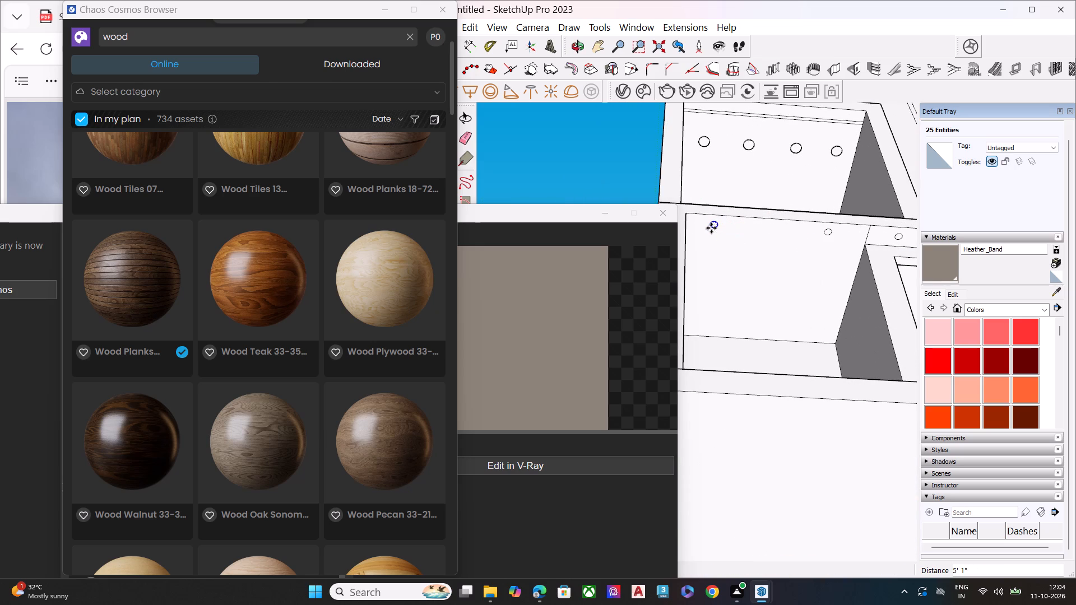
{"action": "key", "text": "space"}
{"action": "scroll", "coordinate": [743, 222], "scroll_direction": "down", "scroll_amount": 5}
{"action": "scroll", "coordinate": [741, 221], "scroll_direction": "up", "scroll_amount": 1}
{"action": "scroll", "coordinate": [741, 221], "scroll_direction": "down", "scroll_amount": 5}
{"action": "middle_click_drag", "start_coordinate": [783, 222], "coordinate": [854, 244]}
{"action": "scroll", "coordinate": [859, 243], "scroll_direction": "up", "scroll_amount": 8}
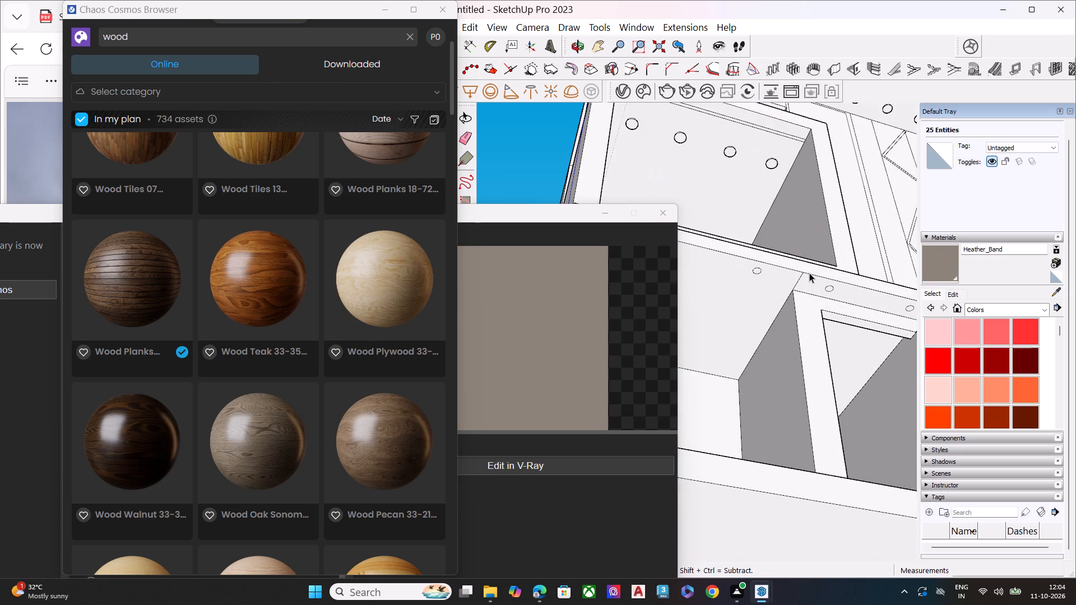
Draw a line about 8' 2" long along the slab's underside, from the wide recess's inner corner to its far end.
{"action": "key", "text": "l"}
{"action": "left_click", "coordinate": [793, 289]}
{"action": "scroll", "coordinate": [827, 252], "scroll_direction": "down", "scroll_amount": 4}
{"action": "scroll", "coordinate": [834, 252], "scroll_direction": "up", "scroll_amount": 1}
{"action": "scroll", "coordinate": [836, 252], "scroll_direction": "down", "scroll_amount": 6}
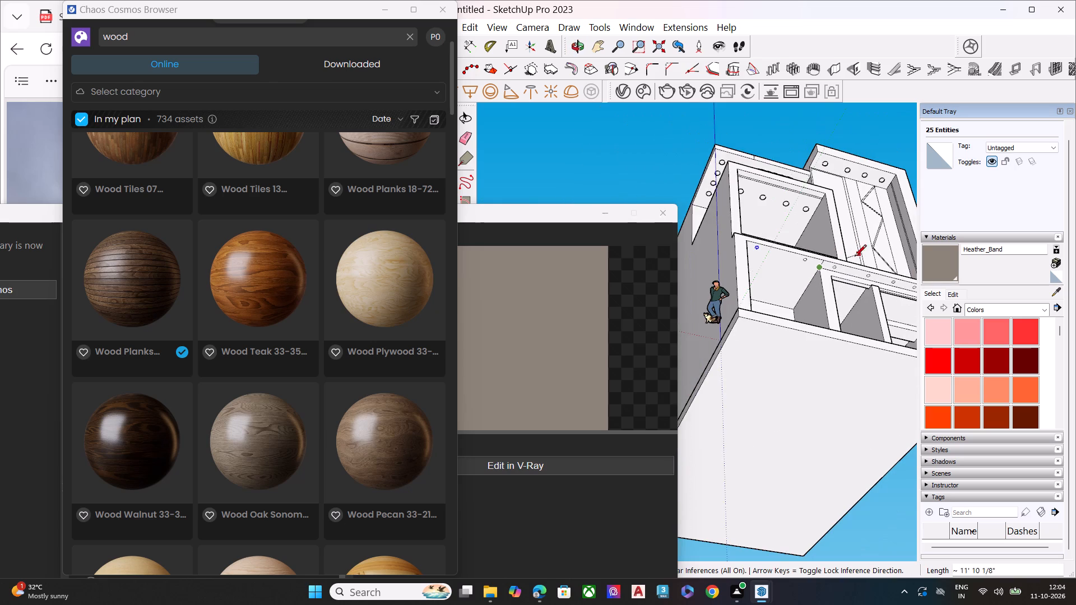
{"action": "scroll", "coordinate": [762, 261], "scroll_direction": "up", "scroll_amount": 8}
{"action": "middle_click_drag", "start_coordinate": [764, 260], "coordinate": [652, 252]}
{"action": "scroll", "coordinate": [827, 220], "scroll_direction": "down", "scroll_amount": 9}
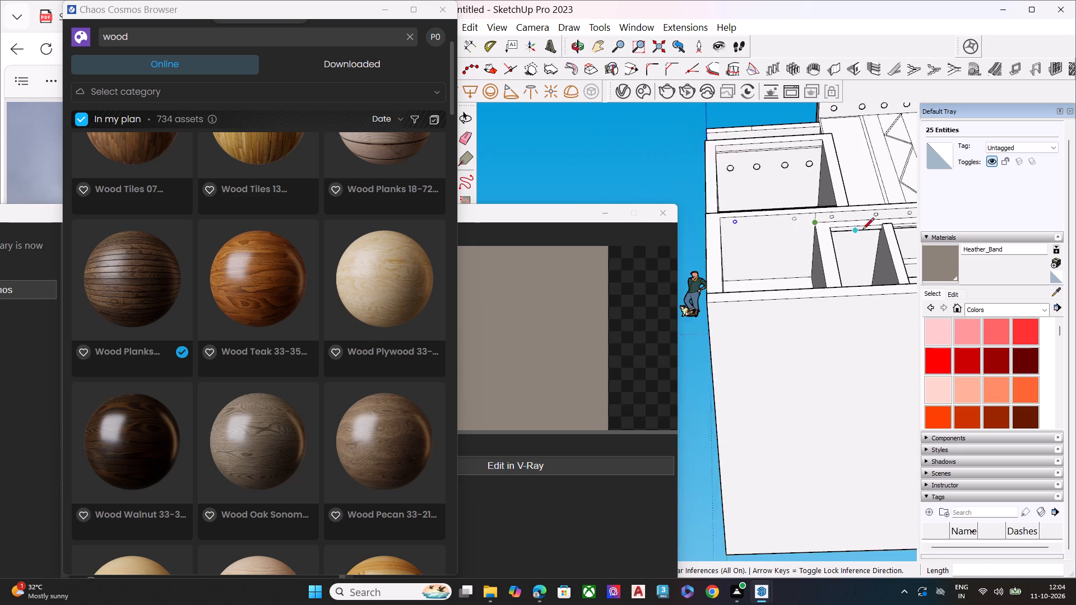
{"action": "scroll", "coordinate": [760, 221], "scroll_direction": "up", "scroll_amount": 2}
{"action": "scroll", "coordinate": [760, 221], "scroll_direction": "down", "scroll_amount": 1}
{"action": "scroll", "coordinate": [760, 221], "scroll_direction": "up", "scroll_amount": 7}
{"action": "left_click", "coordinate": [701, 237]}
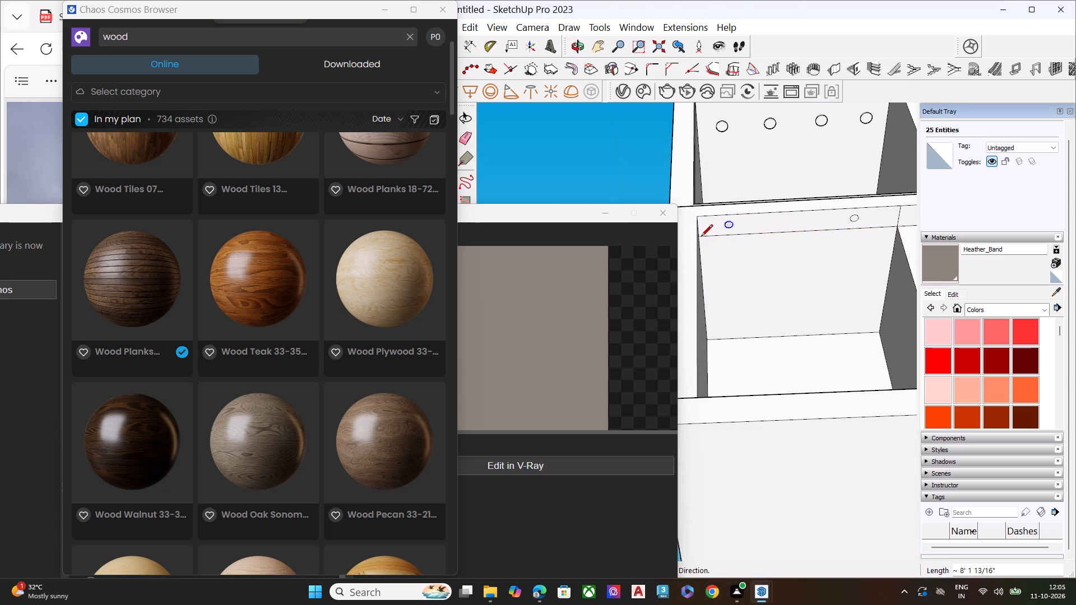
{"action": "key", "text": "space"}
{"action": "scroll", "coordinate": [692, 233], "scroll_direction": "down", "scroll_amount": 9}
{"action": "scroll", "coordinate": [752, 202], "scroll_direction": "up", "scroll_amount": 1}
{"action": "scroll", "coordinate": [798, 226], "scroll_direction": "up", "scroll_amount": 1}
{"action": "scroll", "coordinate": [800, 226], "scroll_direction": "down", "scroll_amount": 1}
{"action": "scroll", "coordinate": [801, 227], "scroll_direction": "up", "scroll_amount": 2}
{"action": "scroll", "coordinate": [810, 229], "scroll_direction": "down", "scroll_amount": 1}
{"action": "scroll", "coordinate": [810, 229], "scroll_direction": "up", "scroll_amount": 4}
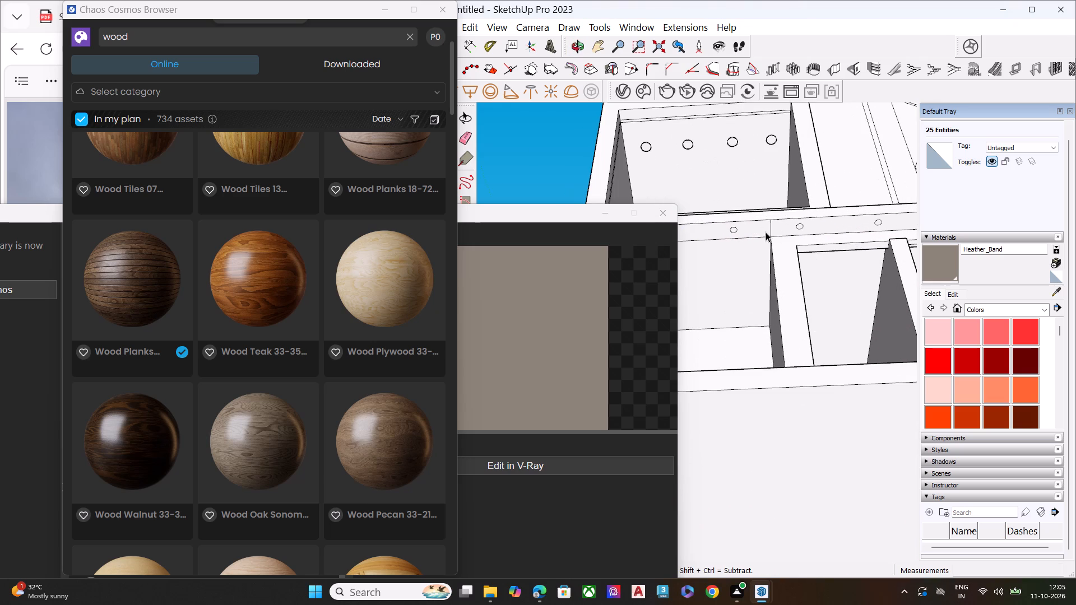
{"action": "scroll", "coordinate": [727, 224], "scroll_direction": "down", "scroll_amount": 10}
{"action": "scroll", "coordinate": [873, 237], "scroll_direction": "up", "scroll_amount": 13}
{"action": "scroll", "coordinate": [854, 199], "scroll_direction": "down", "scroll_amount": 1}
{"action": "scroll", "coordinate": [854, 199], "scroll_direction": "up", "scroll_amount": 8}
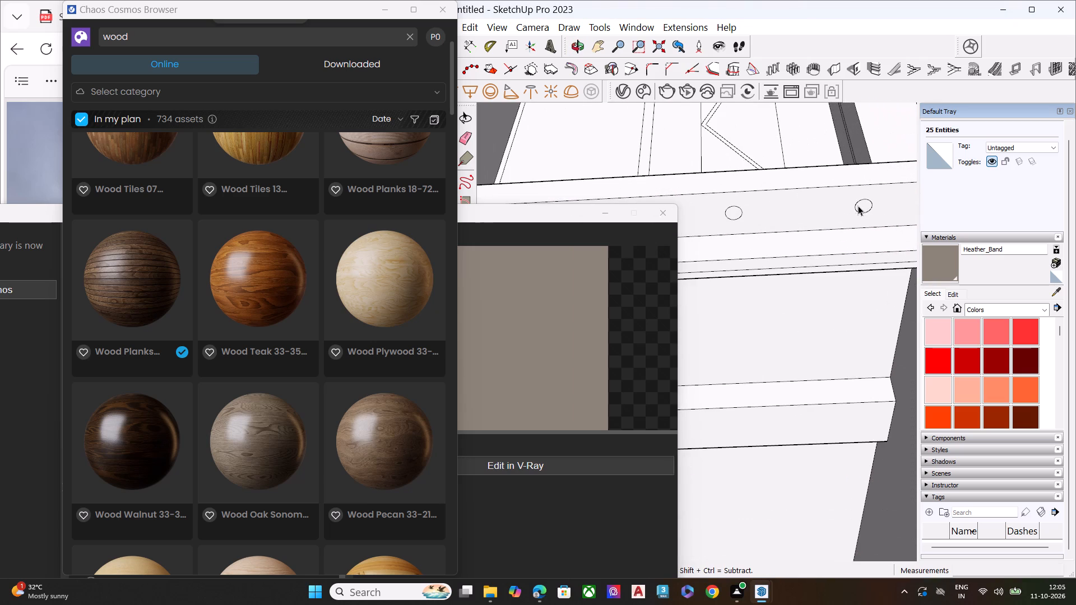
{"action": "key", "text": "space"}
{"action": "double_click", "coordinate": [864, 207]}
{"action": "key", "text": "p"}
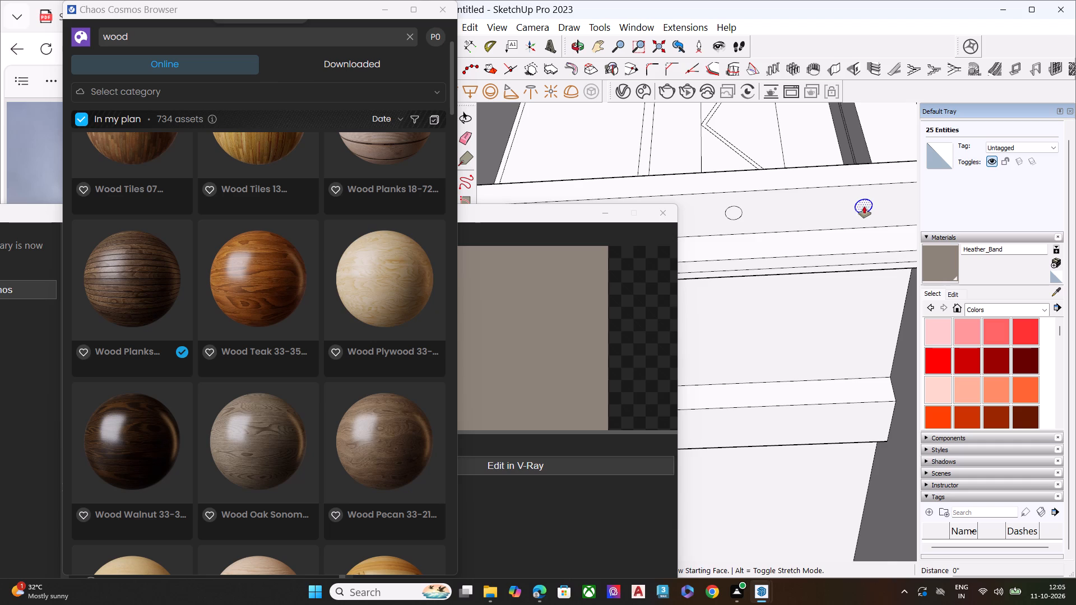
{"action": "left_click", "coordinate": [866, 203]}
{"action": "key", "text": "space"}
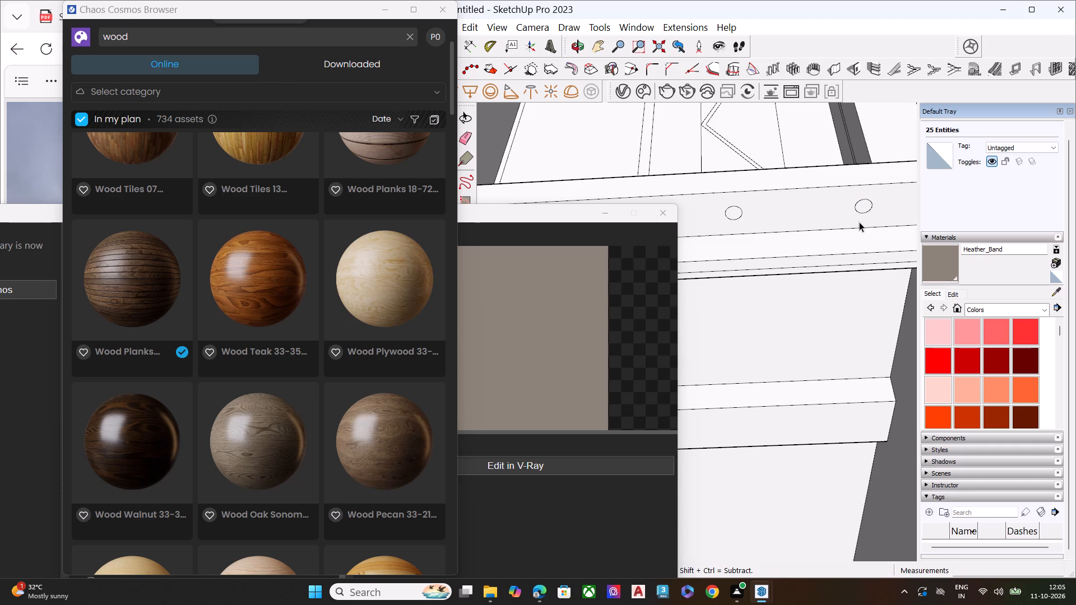
Push/Pull the slab-underside circle farthest from the wide recess downward about 15/16".
{"action": "scroll", "coordinate": [866, 207], "scroll_direction": "down", "scroll_amount": 1}
{"action": "scroll", "coordinate": [866, 207], "scroll_direction": "up", "scroll_amount": 6}
{"action": "double_click", "coordinate": [866, 207]}
{"action": "key", "text": "p"}
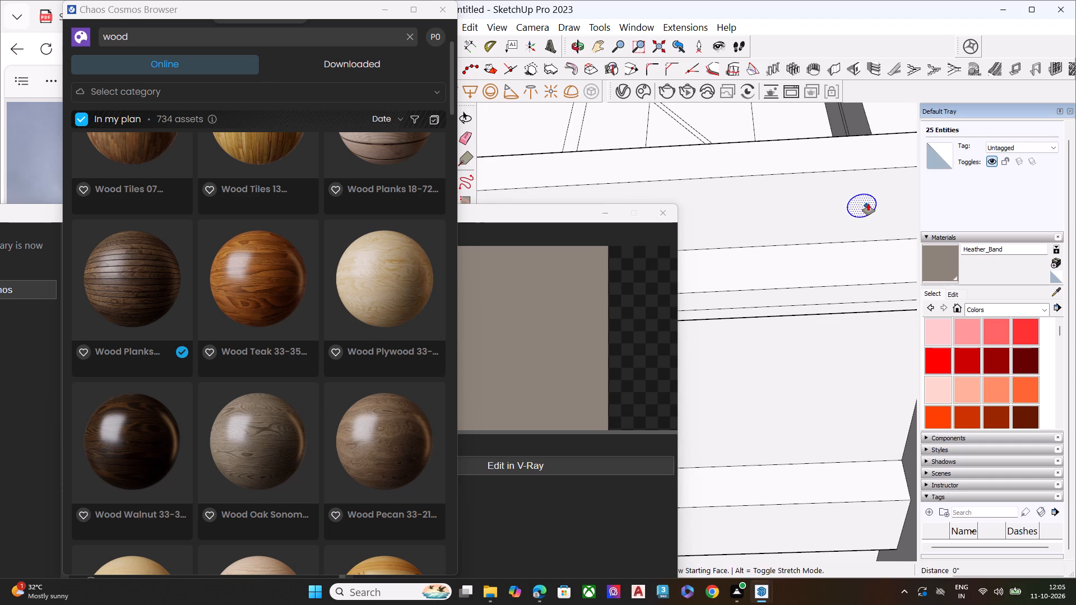
{"action": "left_click", "coordinate": [868, 203]}
{"action": "left_click", "coordinate": [868, 208]}
{"action": "scroll", "coordinate": [859, 171], "scroll_direction": "down", "scroll_amount": 1}
{"action": "middle_click_drag", "start_coordinate": [859, 174], "coordinate": [876, 298]}
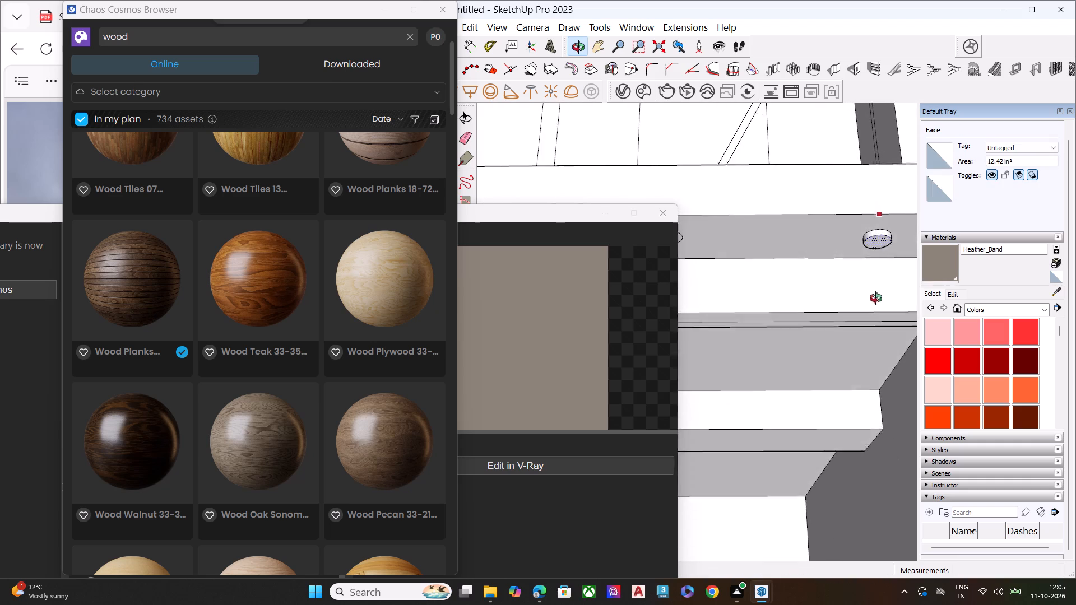
Push/Pull the second slab circle, next to the end one, down 15/16" to match the end circle's depth.
{"action": "middle_click_drag", "start_coordinate": [876, 298], "coordinate": [875, 329]}
{"action": "scroll", "coordinate": [888, 240], "scroll_direction": "up", "scroll_amount": 6}
{"action": "scroll", "coordinate": [891, 240], "scroll_direction": "down", "scroll_amount": 3}
{"action": "scroll", "coordinate": [903, 240], "scroll_direction": "up", "scroll_amount": 1}
{"action": "scroll", "coordinate": [905, 240], "scroll_direction": "down", "scroll_amount": 12}
{"action": "scroll", "coordinate": [778, 255], "scroll_direction": "up", "scroll_amount": 7}
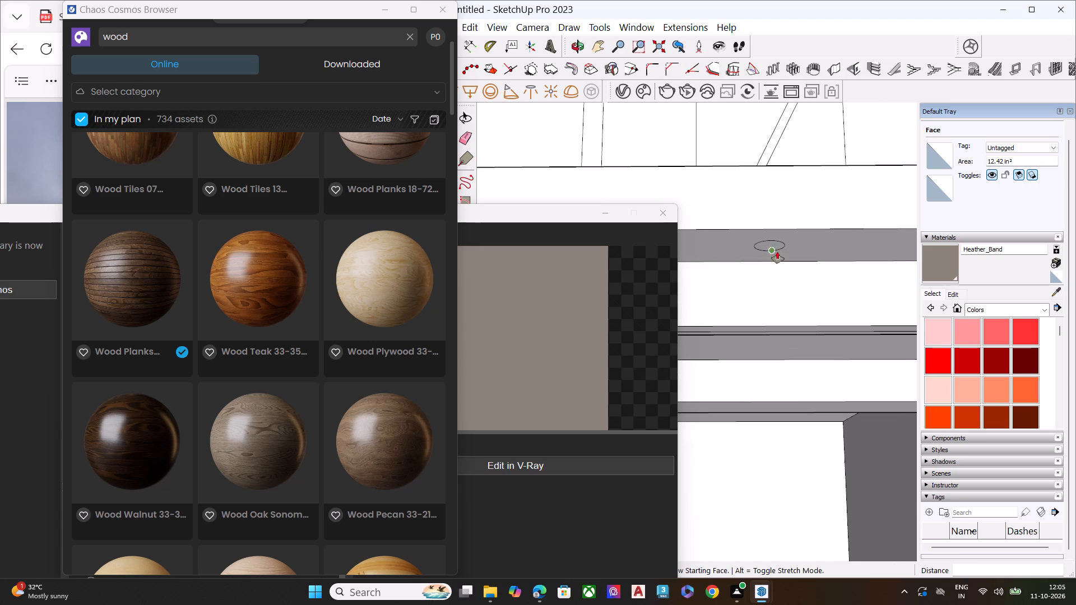
{"action": "key", "text": "space"}
{"action": "left_click", "coordinate": [774, 240]}
{"action": "double_click", "coordinate": [774, 243]}
{"action": "key", "text": "p"}
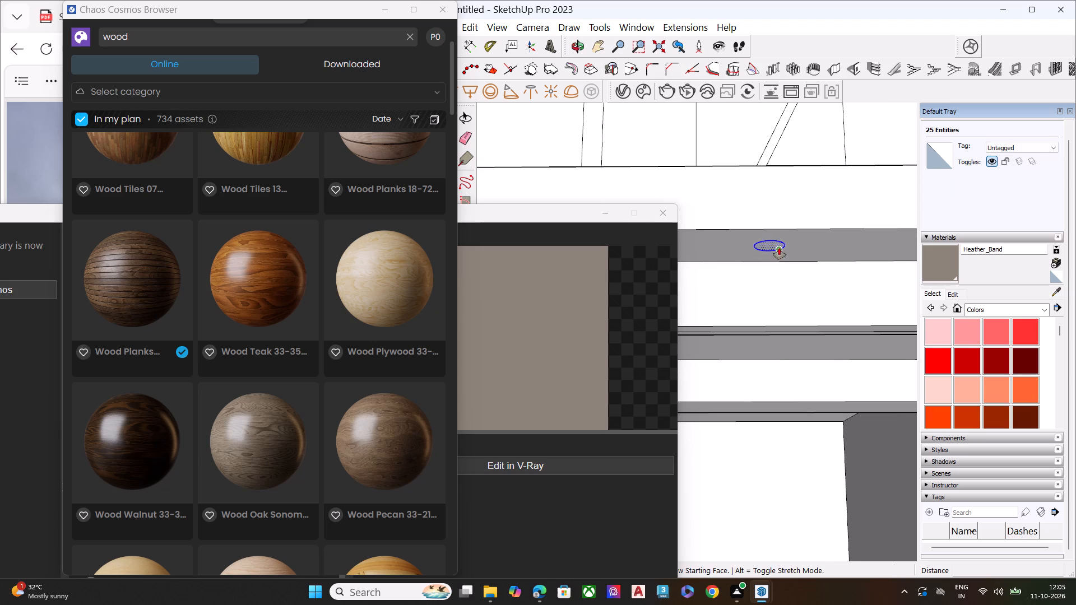
{"action": "left_click", "coordinate": [773, 243]}
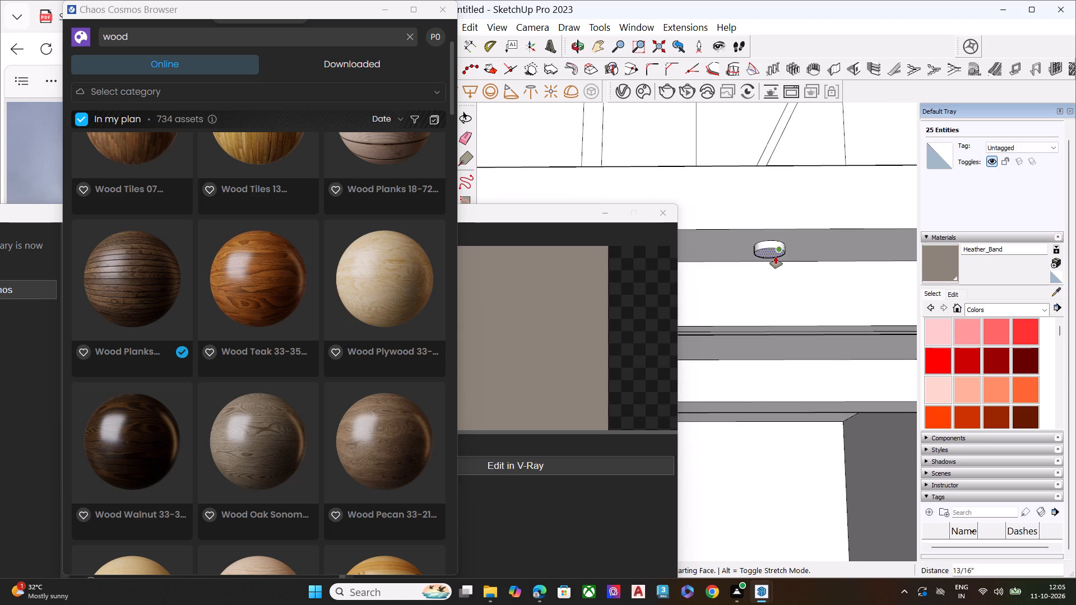
{"action": "scroll", "coordinate": [776, 257], "scroll_direction": "down", "scroll_amount": 6}
{"action": "left_click", "coordinate": [901, 252]}
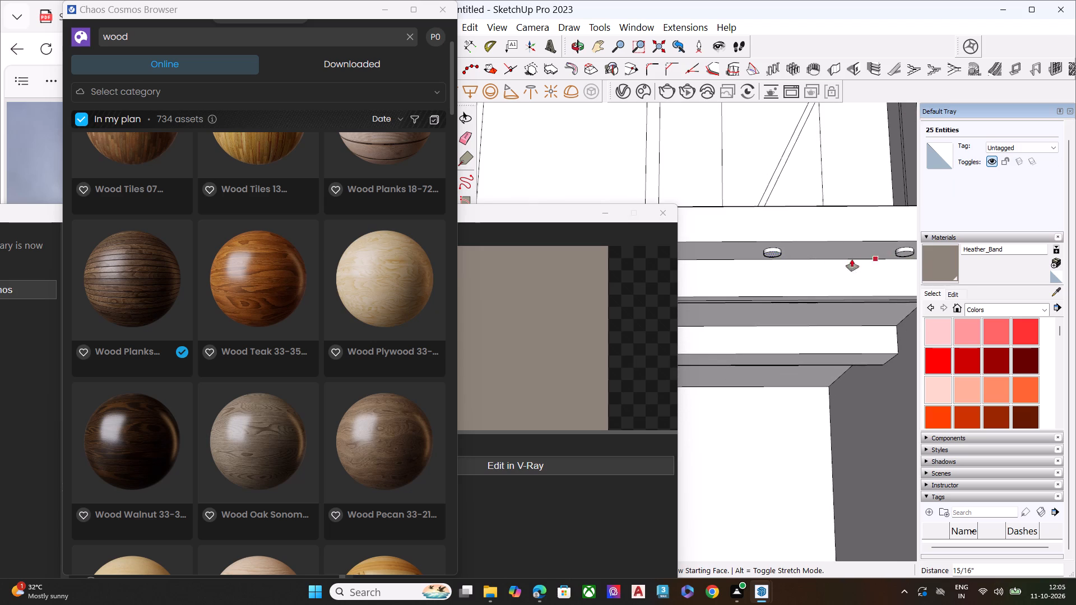
Push/Pull the third slab circle from the end down 15/16", level with the neighbouring raised circle.
{"action": "scroll", "coordinate": [865, 230], "scroll_direction": "down", "scroll_amount": 15}
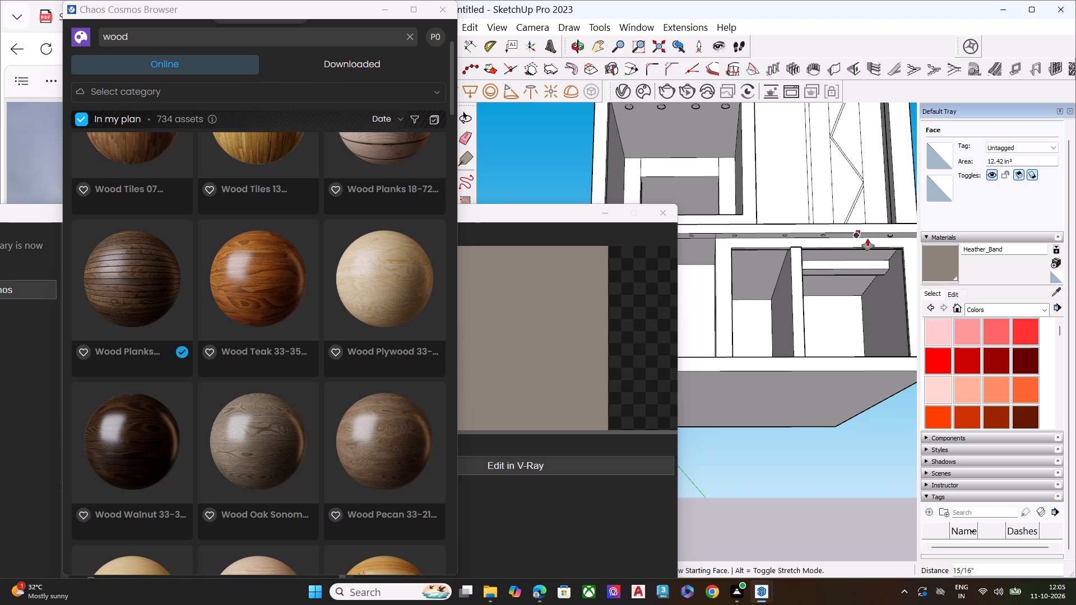
{"action": "scroll", "coordinate": [728, 207], "scroll_direction": "down", "scroll_amount": 7}
{"action": "scroll", "coordinate": [765, 241], "scroll_direction": "up", "scroll_amount": 8}
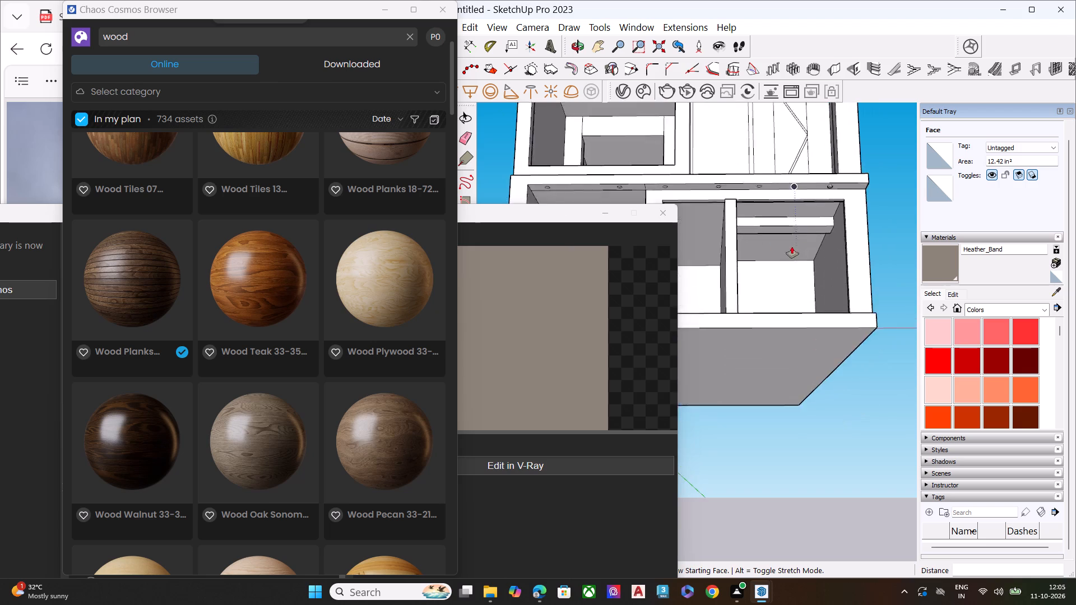
{"action": "scroll", "coordinate": [785, 175], "scroll_direction": "up", "scroll_amount": 7}
{"action": "key", "text": "space"}
{"action": "scroll", "coordinate": [727, 180], "scroll_direction": "up", "scroll_amount": 6}
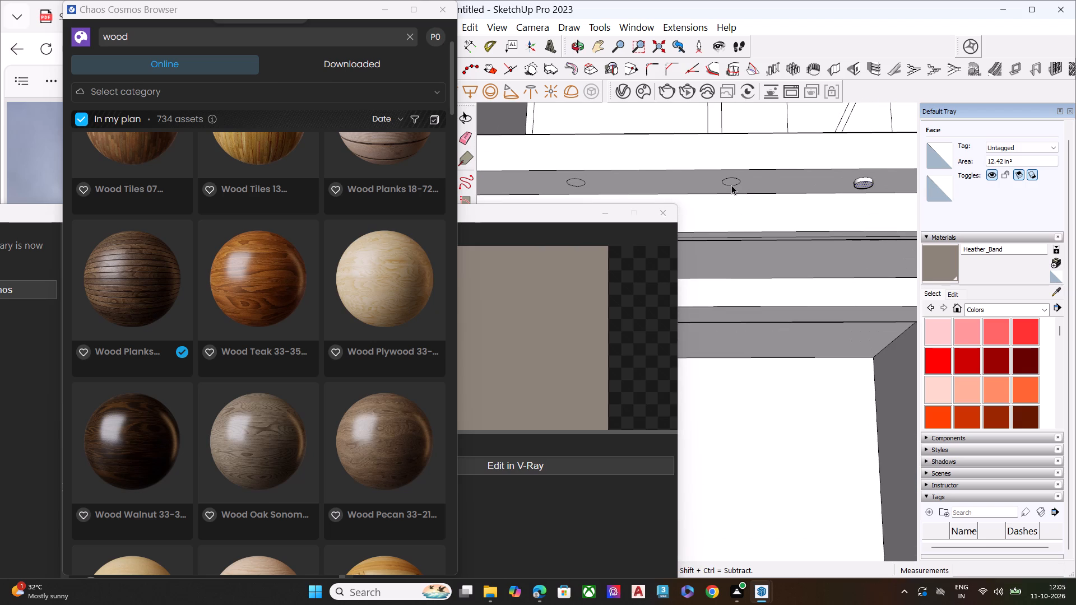
{"action": "double_click", "coordinate": [731, 184]}
{"action": "scroll", "coordinate": [716, 196], "scroll_direction": "down", "scroll_amount": 11}
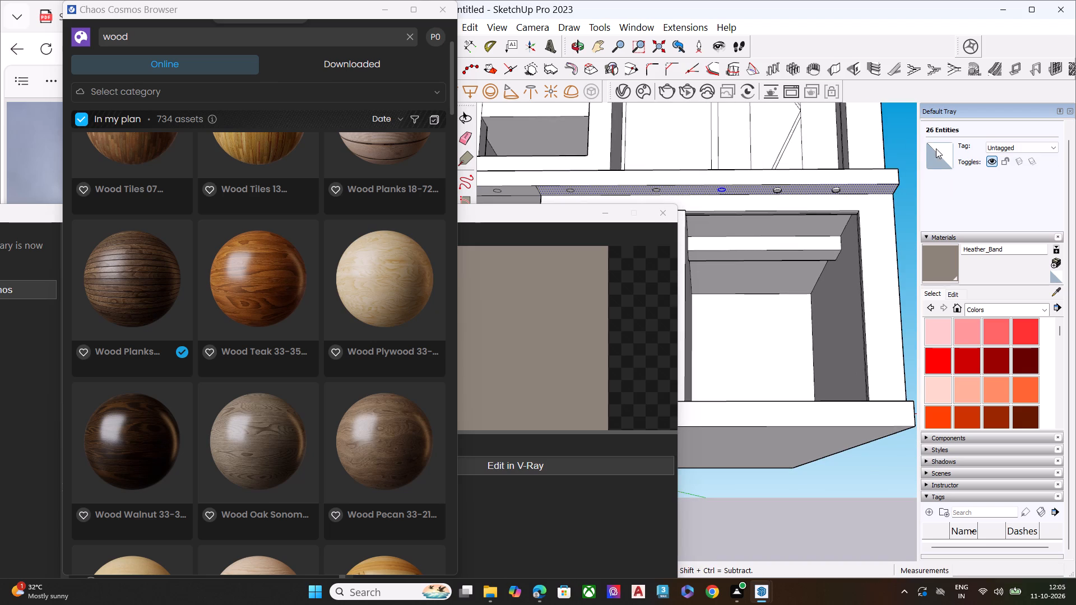
{"action": "left_click", "coordinate": [902, 149]}
{"action": "scroll", "coordinate": [709, 183], "scroll_direction": "up", "scroll_amount": 8}
{"action": "double_click", "coordinate": [736, 200]}
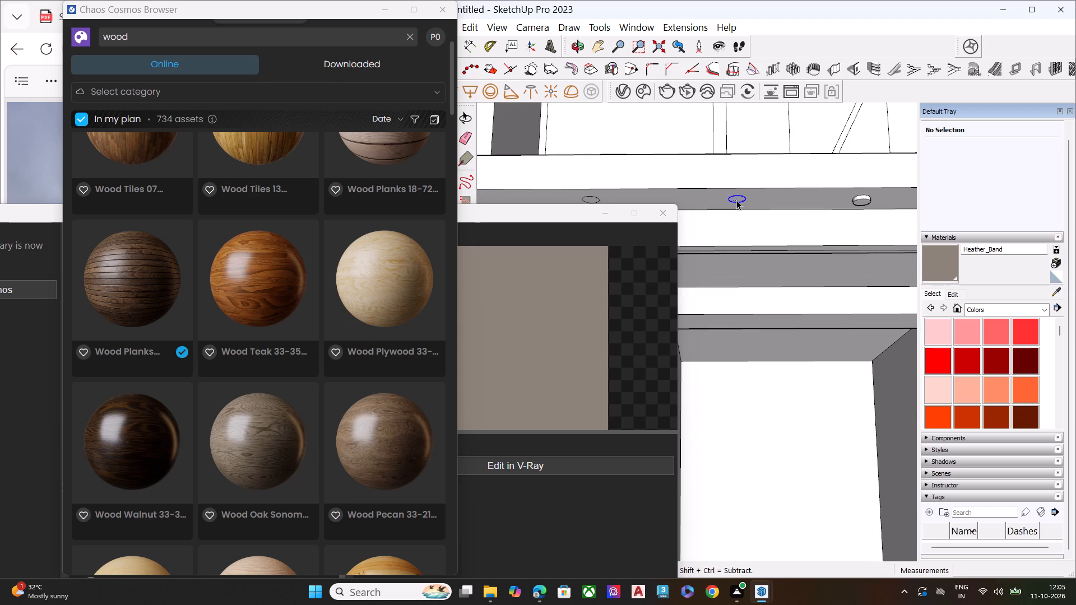
{"action": "key", "text": "p"}
{"action": "left_click", "coordinate": [735, 198]}
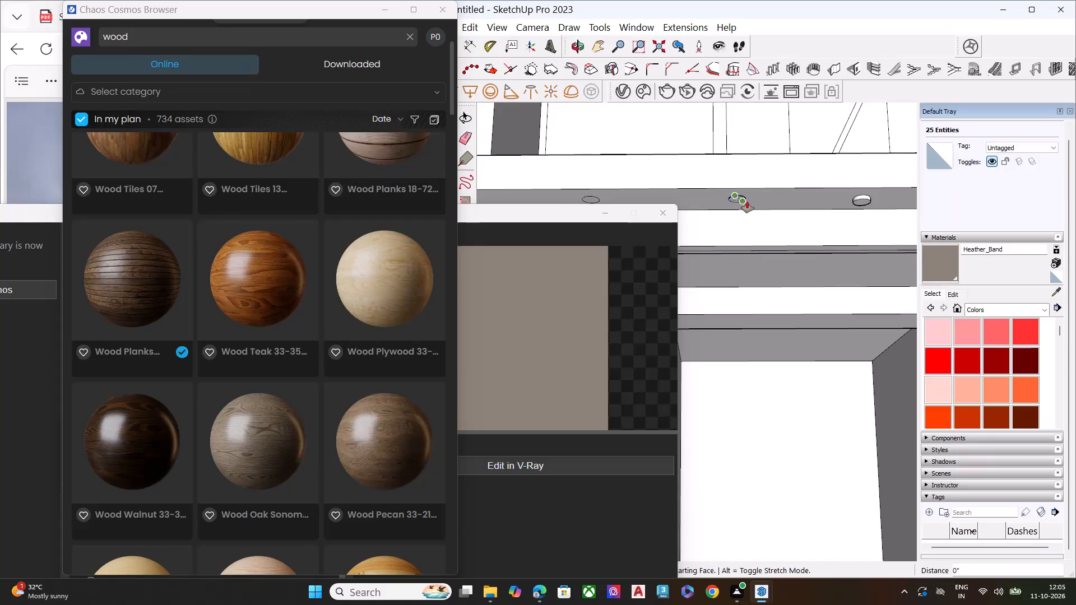
{"action": "left_click", "coordinate": [856, 197]}
Push/Pull the fourth slab circle downward, using the third circle's depth as the reference.
{"action": "scroll", "coordinate": [860, 210], "scroll_direction": "down", "scroll_amount": 9}
{"action": "scroll", "coordinate": [731, 198], "scroll_direction": "up", "scroll_amount": 3}
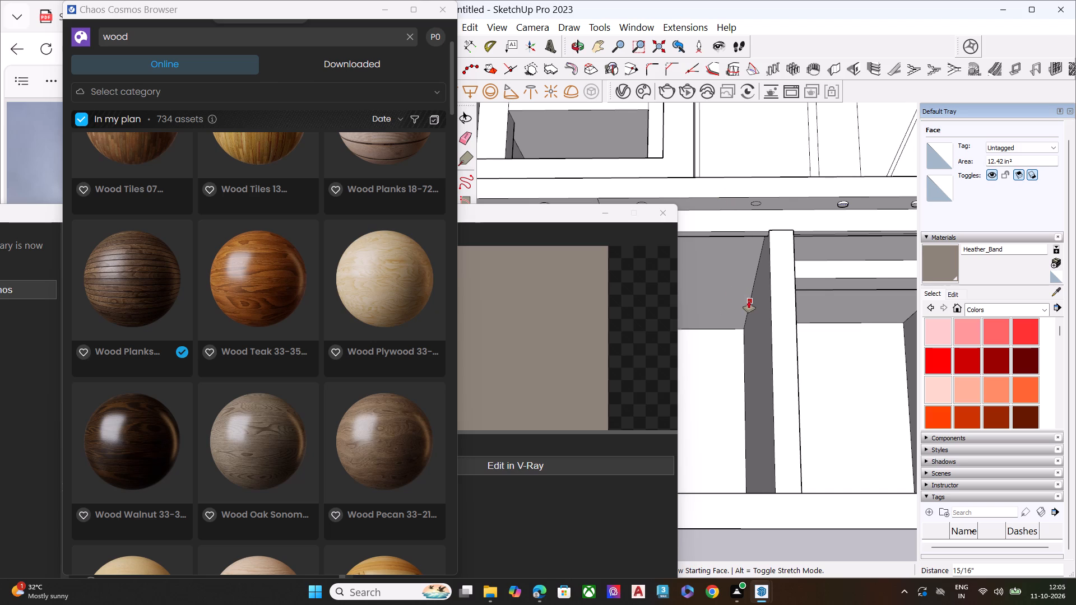
{"action": "scroll", "coordinate": [769, 319], "scroll_direction": "down", "scroll_amount": 8}
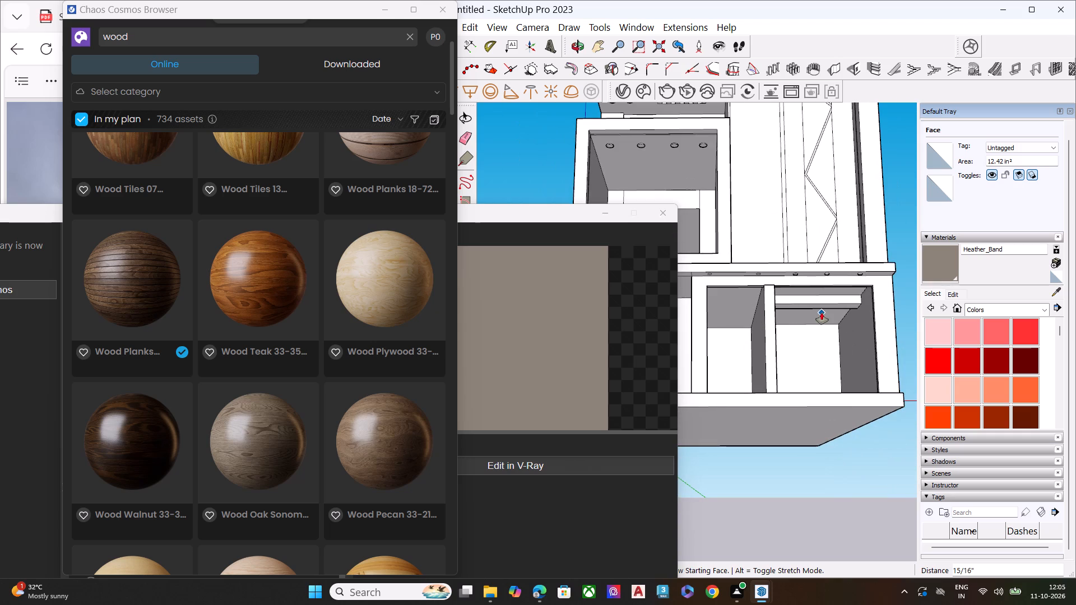
{"action": "middle_click_drag", "start_coordinate": [823, 316], "coordinate": [831, 353]}
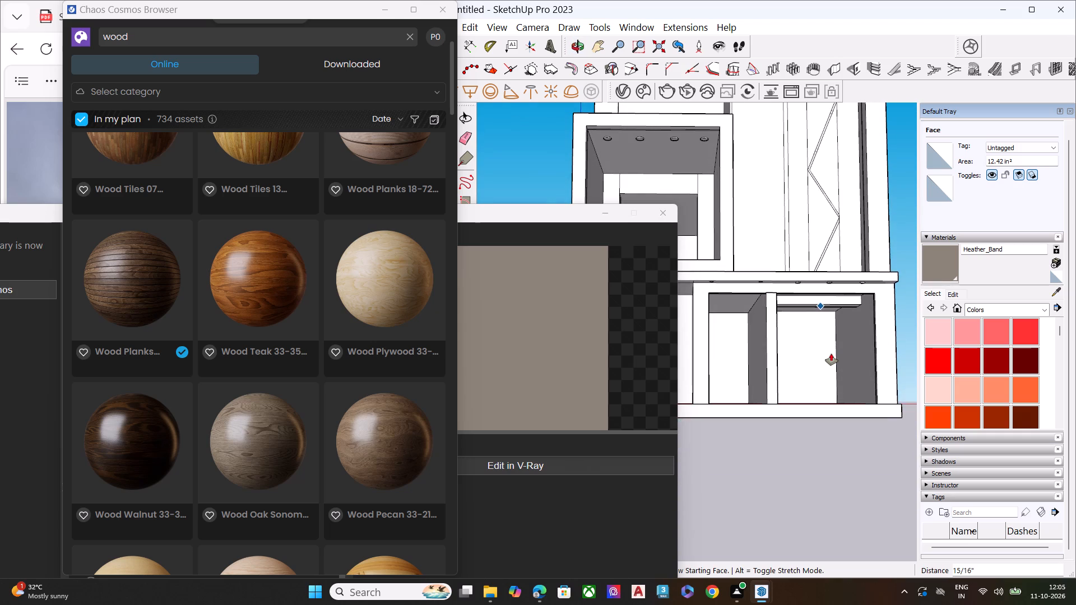
{"action": "scroll", "coordinate": [831, 353], "scroll_direction": "down", "scroll_amount": 8}
{"action": "middle_click_drag", "start_coordinate": [824, 396], "coordinate": [826, 296]}
{"action": "scroll", "coordinate": [826, 296], "scroll_direction": "up", "scroll_amount": 11}
{"action": "scroll", "coordinate": [820, 295], "scroll_direction": "down", "scroll_amount": 1}
{"action": "middle_click", "coordinate": [820, 294]}
{"action": "scroll", "coordinate": [820, 294], "scroll_direction": "up", "scroll_amount": 6}
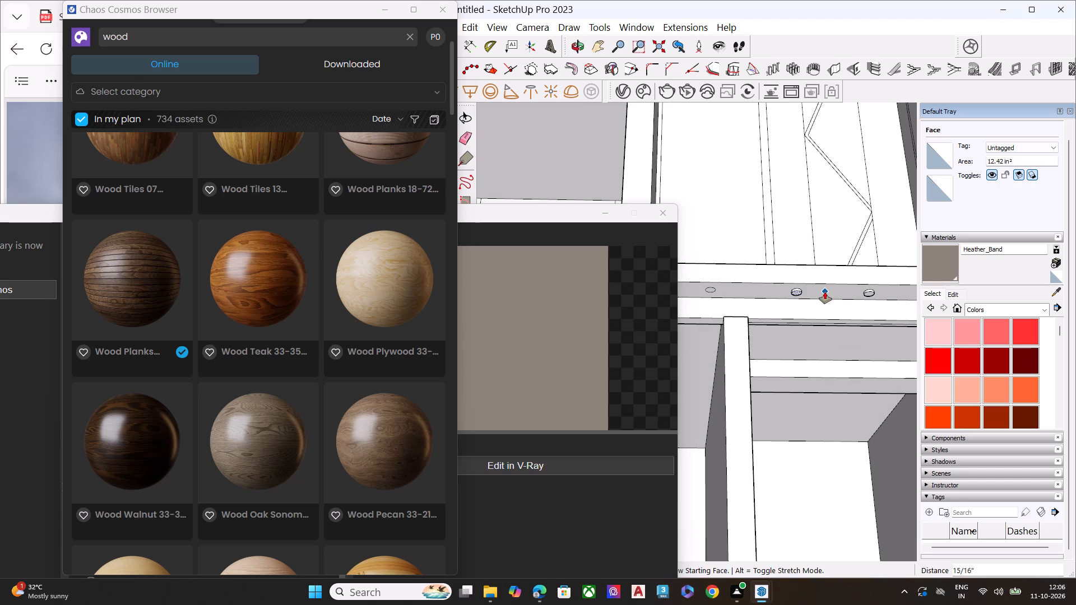
{"action": "scroll", "coordinate": [720, 305], "scroll_direction": "up", "scroll_amount": 6}
{"action": "key", "text": "space"}
{"action": "double_click", "coordinate": [712, 284]}
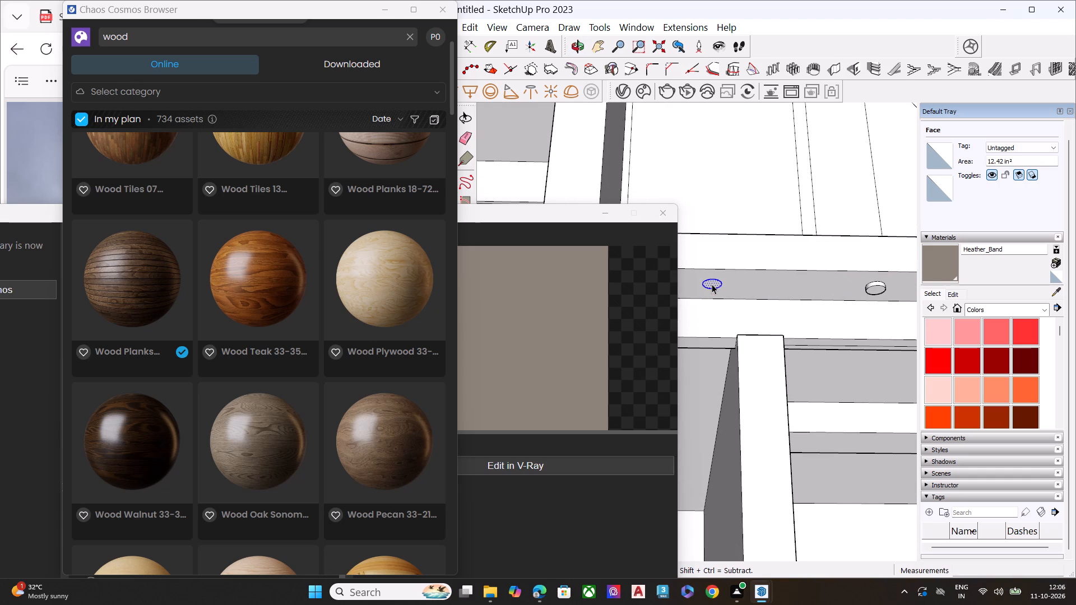
{"action": "key", "text": "p"}
{"action": "left_click", "coordinate": [712, 284]}
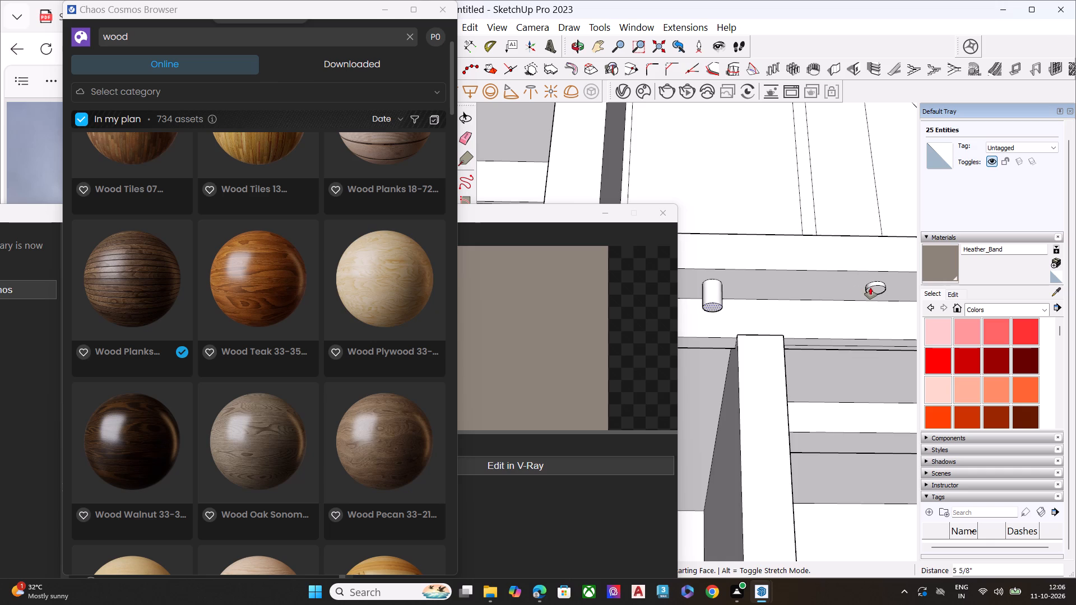
{"action": "left_click", "coordinate": [870, 287]}
Push/Pull the fifth slab circle, just before the wide recess, down 15/16" to match the fourth circle.
{"action": "scroll", "coordinate": [879, 268], "scroll_direction": "down", "scroll_amount": 8}
{"action": "scroll", "coordinate": [890, 258], "scroll_direction": "up", "scroll_amount": 1}
{"action": "scroll", "coordinate": [890, 258], "scroll_direction": "down", "scroll_amount": 7}
{"action": "scroll", "coordinate": [761, 271], "scroll_direction": "up", "scroll_amount": 2}
{"action": "scroll", "coordinate": [755, 268], "scroll_direction": "down", "scroll_amount": 1}
{"action": "scroll", "coordinate": [755, 268], "scroll_direction": "up", "scroll_amount": 1}
{"action": "scroll", "coordinate": [755, 268], "scroll_direction": "down", "scroll_amount": 1}
{"action": "scroll", "coordinate": [755, 268], "scroll_direction": "up", "scroll_amount": 3}
{"action": "key", "text": "space"}
{"action": "scroll", "coordinate": [803, 268], "scroll_direction": "up", "scroll_amount": 10}
{"action": "double_click", "coordinate": [776, 267]}
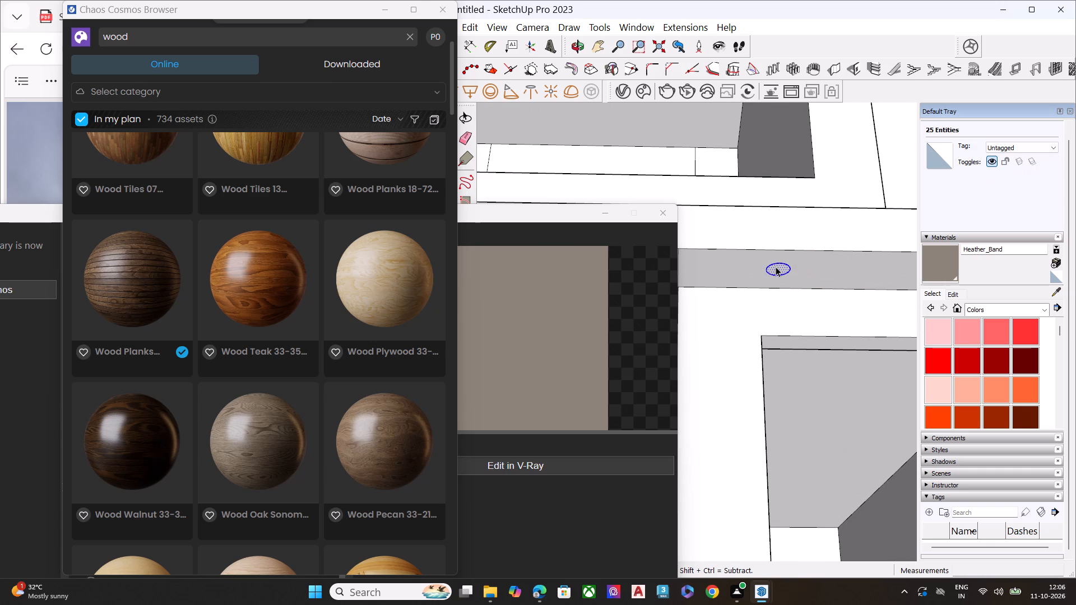
{"action": "key", "text": "p"}
{"action": "left_click", "coordinate": [777, 268]}
{"action": "scroll", "coordinate": [777, 275], "scroll_direction": "down", "scroll_amount": 12}
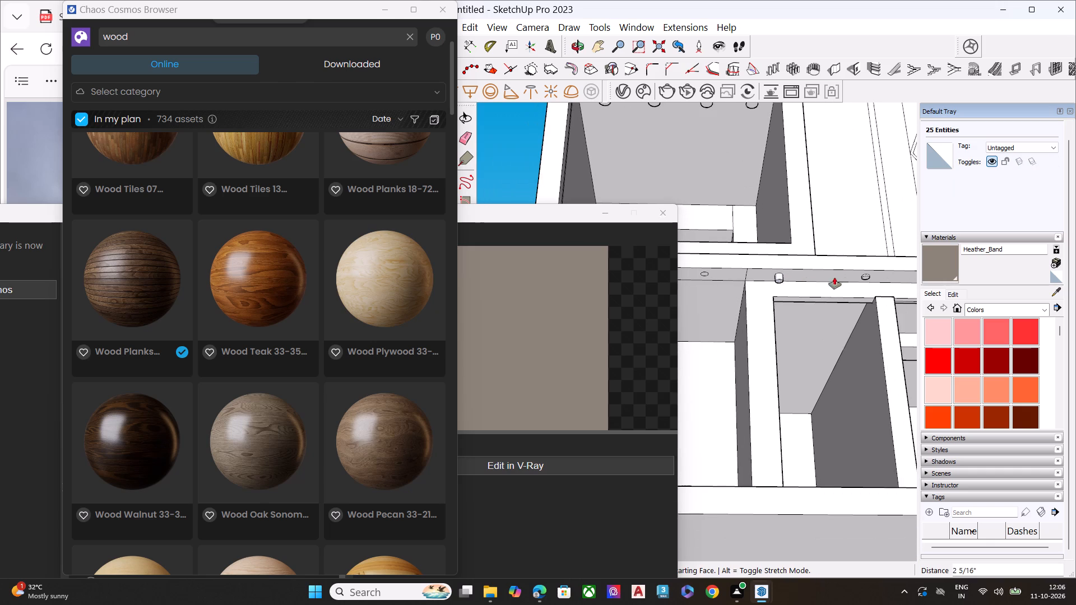
{"action": "scroll", "coordinate": [870, 274], "scroll_direction": "up", "scroll_amount": 2}
{"action": "scroll", "coordinate": [870, 274], "scroll_direction": "down", "scroll_amount": 1}
{"action": "scroll", "coordinate": [870, 274], "scroll_direction": "up", "scroll_amount": 5}
{"action": "left_click", "coordinate": [860, 280]}
Push/Pull the first circle above the wide recess downward, matching the depth of the fifth slab circle.
{"action": "scroll", "coordinate": [878, 273], "scroll_direction": "down", "scroll_amount": 2}
{"action": "scroll", "coordinate": [880, 274], "scroll_direction": "up", "scroll_amount": 1}
{"action": "scroll", "coordinate": [884, 274], "scroll_direction": "down", "scroll_amount": 4}
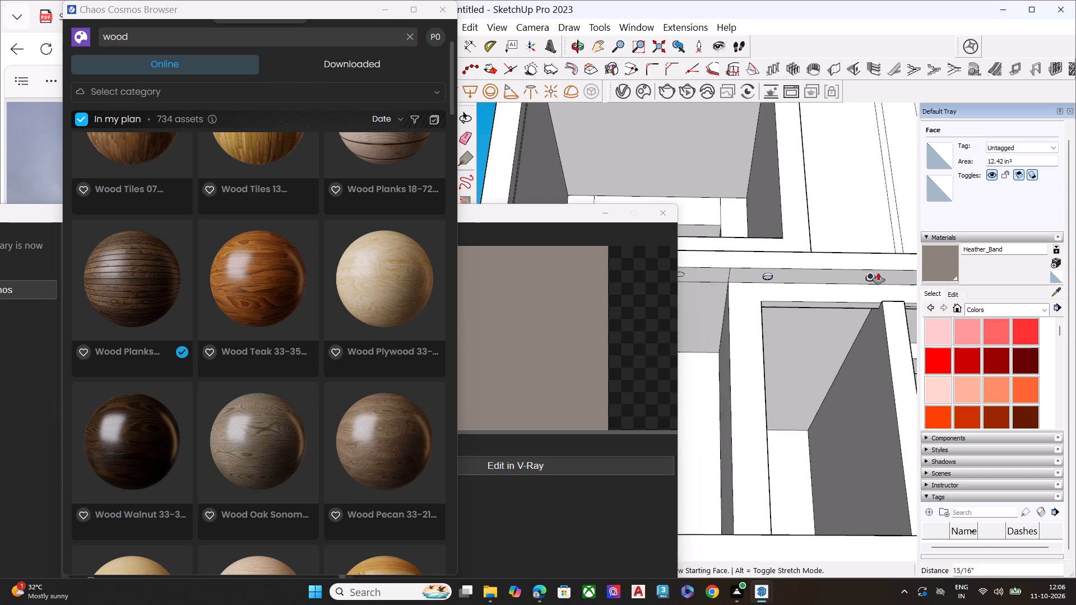
{"action": "scroll", "coordinate": [878, 273], "scroll_direction": "up", "scroll_amount": 1}
{"action": "scroll", "coordinate": [877, 274], "scroll_direction": "down", "scroll_amount": 7}
{"action": "scroll", "coordinate": [758, 276], "scroll_direction": "up", "scroll_amount": 3}
{"action": "scroll", "coordinate": [757, 276], "scroll_direction": "down", "scroll_amount": 1}
{"action": "scroll", "coordinate": [757, 276], "scroll_direction": "up", "scroll_amount": 5}
{"action": "key", "text": "space"}
{"action": "double_click", "coordinate": [768, 275]}
{"action": "scroll", "coordinate": [768, 275], "scroll_direction": "up", "scroll_amount": 1}
{"action": "scroll", "coordinate": [768, 275], "scroll_direction": "down", "scroll_amount": 1}
{"action": "scroll", "coordinate": [768, 275], "scroll_direction": "up", "scroll_amount": 3}
{"action": "scroll", "coordinate": [768, 275], "scroll_direction": "down", "scroll_amount": 1}
{"action": "scroll", "coordinate": [768, 275], "scroll_direction": "up", "scroll_amount": 2}
{"action": "key", "text": "p"}
{"action": "left_click", "coordinate": [768, 275]}
{"action": "scroll", "coordinate": [772, 287], "scroll_direction": "down", "scroll_amount": 3}
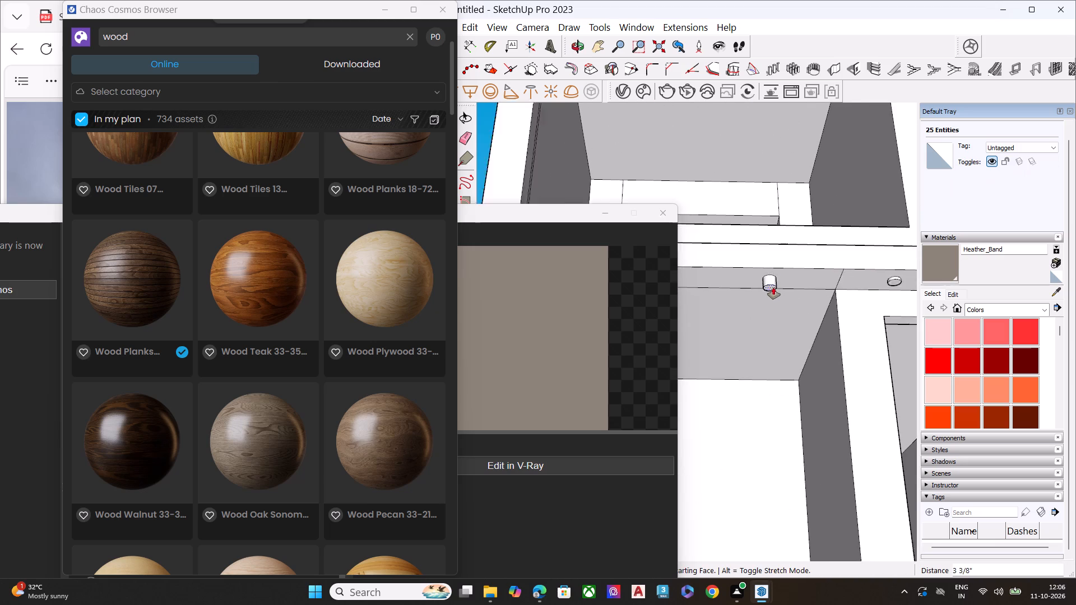
{"action": "scroll", "coordinate": [773, 287], "scroll_direction": "down", "scroll_amount": 2}
{"action": "left_click", "coordinate": [871, 280]}
Push/Pull the last circle at the wide recess's far end downward, matching the depth of the other circle above that recess.
{"action": "scroll", "coordinate": [875, 280], "scroll_direction": "down", "scroll_amount": 8}
{"action": "scroll", "coordinate": [892, 281], "scroll_direction": "up", "scroll_amount": 2}
{"action": "scroll", "coordinate": [719, 280], "scroll_direction": "up", "scroll_amount": 2}
{"action": "scroll", "coordinate": [718, 278], "scroll_direction": "down", "scroll_amount": 1}
{"action": "scroll", "coordinate": [718, 278], "scroll_direction": "up", "scroll_amount": 4}
{"action": "scroll", "coordinate": [718, 278], "scroll_direction": "down", "scroll_amount": 1}
{"action": "scroll", "coordinate": [718, 278], "scroll_direction": "up", "scroll_amount": 1}
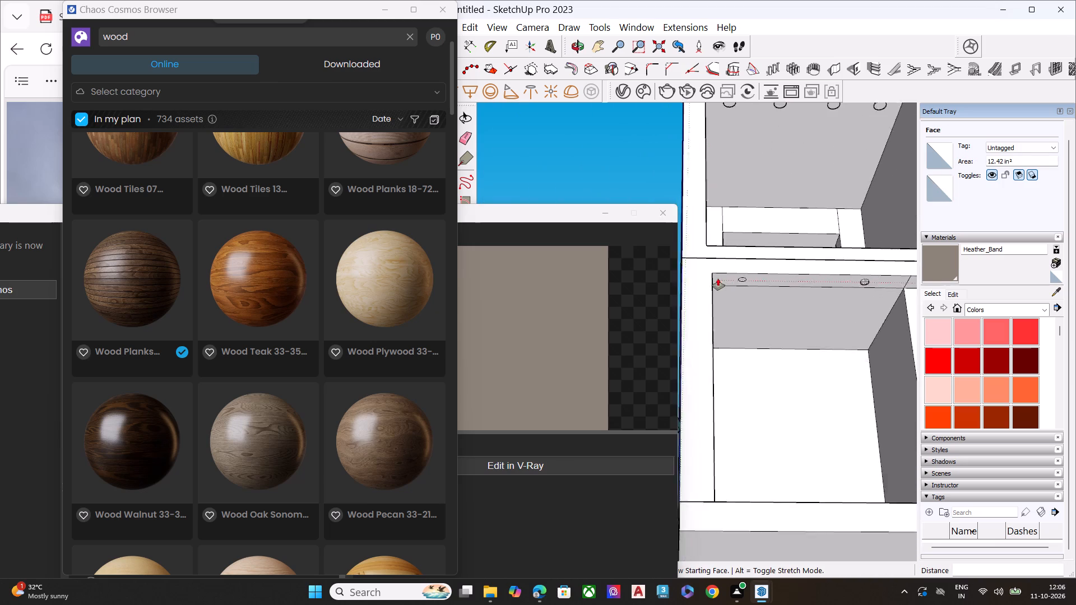
{"action": "scroll", "coordinate": [718, 278], "scroll_direction": "up", "scroll_amount": 2}
{"action": "key", "text": "space"}
{"action": "scroll", "coordinate": [751, 280], "scroll_direction": "up", "scroll_amount": 1}
{"action": "scroll", "coordinate": [751, 280], "scroll_direction": "down", "scroll_amount": 1}
{"action": "scroll", "coordinate": [751, 280], "scroll_direction": "up", "scroll_amount": 5}
{"action": "double_click", "coordinate": [749, 280]}
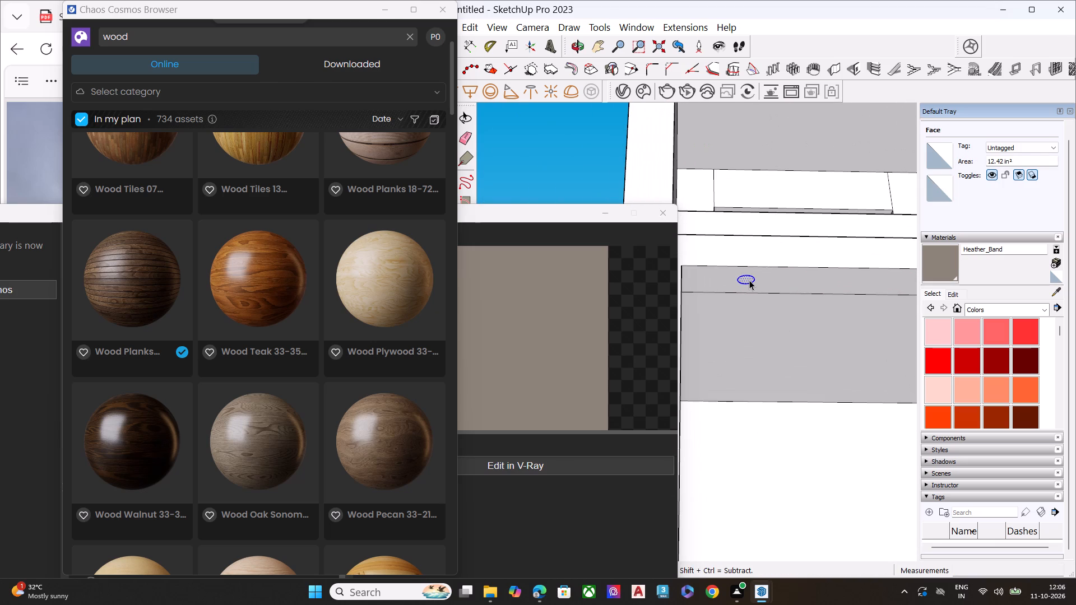
{"action": "key", "text": "p"}
{"action": "left_click", "coordinate": [747, 280]}
{"action": "scroll", "coordinate": [751, 289], "scroll_direction": "down", "scroll_amount": 5}
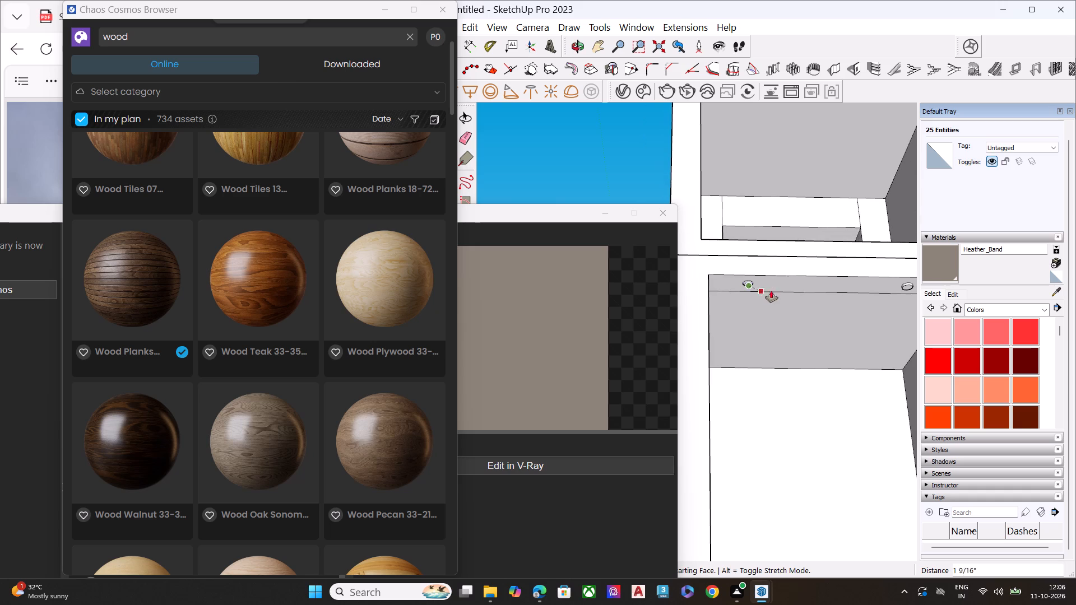
{"action": "left_click", "coordinate": [905, 287]}
{"action": "key", "text": "space"}
Clear the selection and examine the light circles across the whole facade and its upper ceilings from below.
{"action": "scroll", "coordinate": [689, 263], "scroll_direction": "down", "scroll_amount": 14}
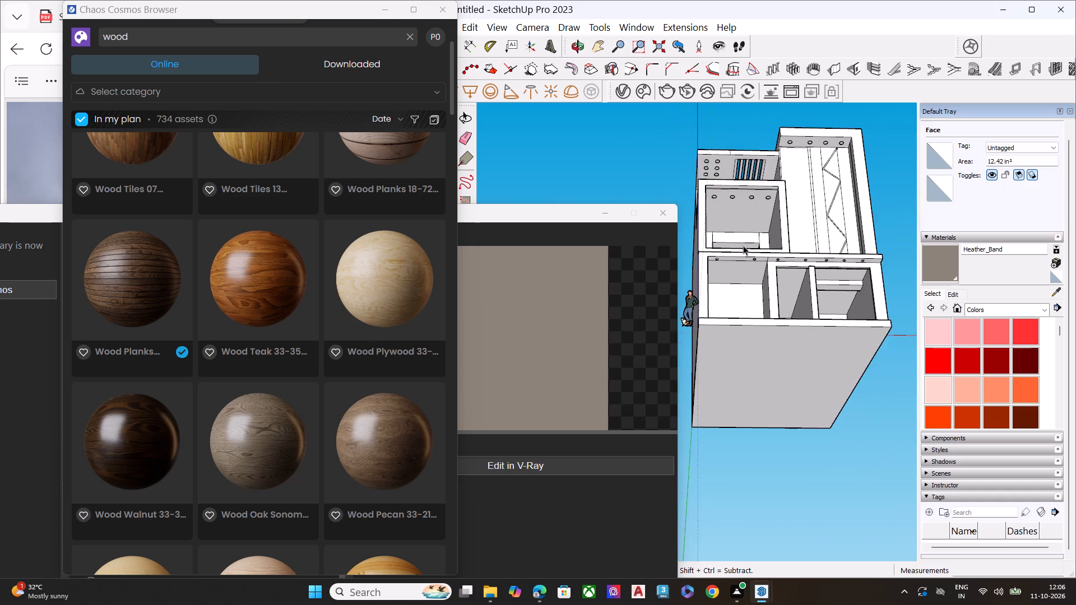
{"action": "middle_click_drag", "start_coordinate": [777, 239], "coordinate": [791, 325]}
{"action": "left_click", "coordinate": [894, 224]}
{"action": "middle_click_drag", "start_coordinate": [776, 328], "coordinate": [774, 324]}
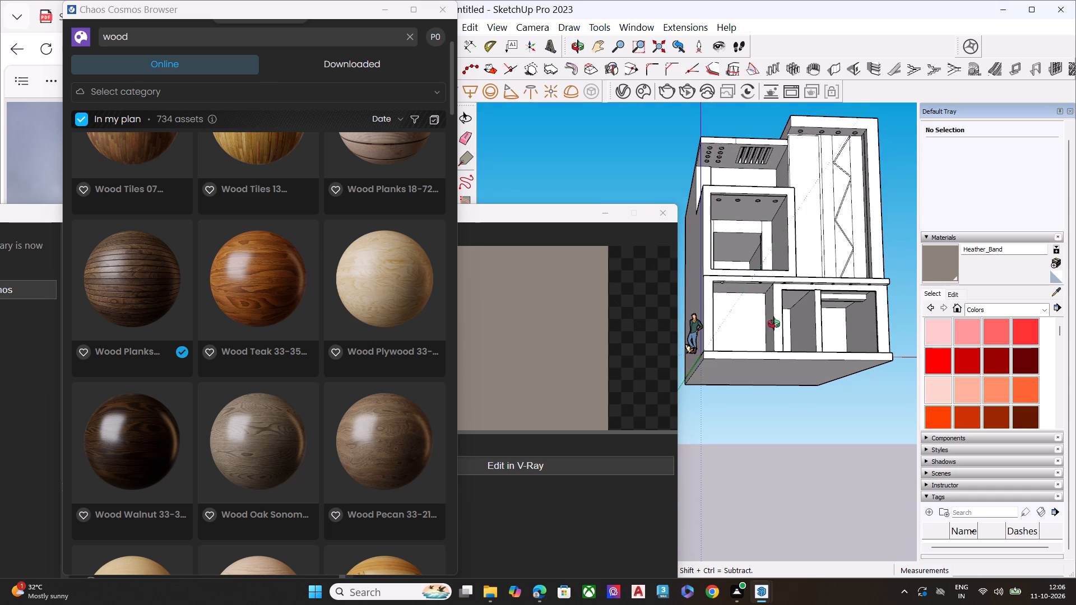
{"action": "middle_click_drag", "start_coordinate": [774, 324], "coordinate": [834, 215]}
{"action": "scroll", "coordinate": [764, 269], "scroll_direction": "up", "scroll_amount": 5}
{"action": "scroll", "coordinate": [760, 270], "scroll_direction": "down", "scroll_amount": 2}
{"action": "scroll", "coordinate": [760, 270], "scroll_direction": "up", "scroll_amount": 4}
{"action": "scroll", "coordinate": [797, 250], "scroll_direction": "down", "scroll_amount": 8}
{"action": "scroll", "coordinate": [783, 173], "scroll_direction": "up", "scroll_amount": 4}
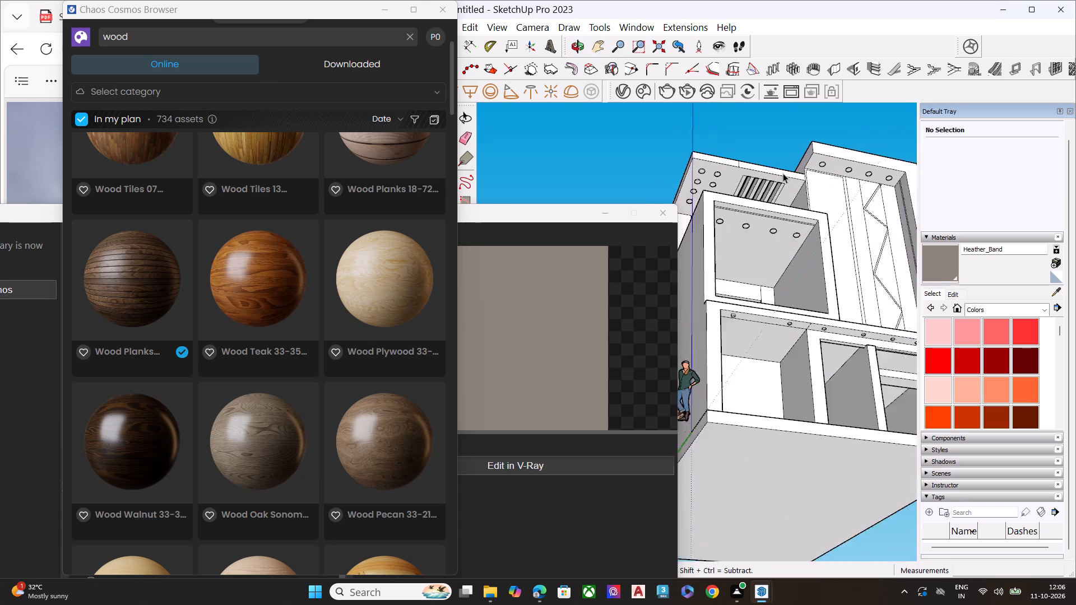
Examine the undersides of the slatted top roof, the balcony recess and the tall tower from below.
{"action": "scroll", "coordinate": [783, 173], "scroll_direction": "up", "scroll_amount": 4}
{"action": "scroll", "coordinate": [780, 270], "scroll_direction": "up", "scroll_amount": 5}
{"action": "scroll", "coordinate": [722, 214], "scroll_direction": "down", "scroll_amount": 2}
{"action": "scroll", "coordinate": [722, 218], "scroll_direction": "up", "scroll_amount": 1}
{"action": "scroll", "coordinate": [721, 220], "scroll_direction": "down", "scroll_amount": 1}
{"action": "scroll", "coordinate": [721, 220], "scroll_direction": "up", "scroll_amount": 1}
{"action": "scroll", "coordinate": [721, 221], "scroll_direction": "down", "scroll_amount": 4}
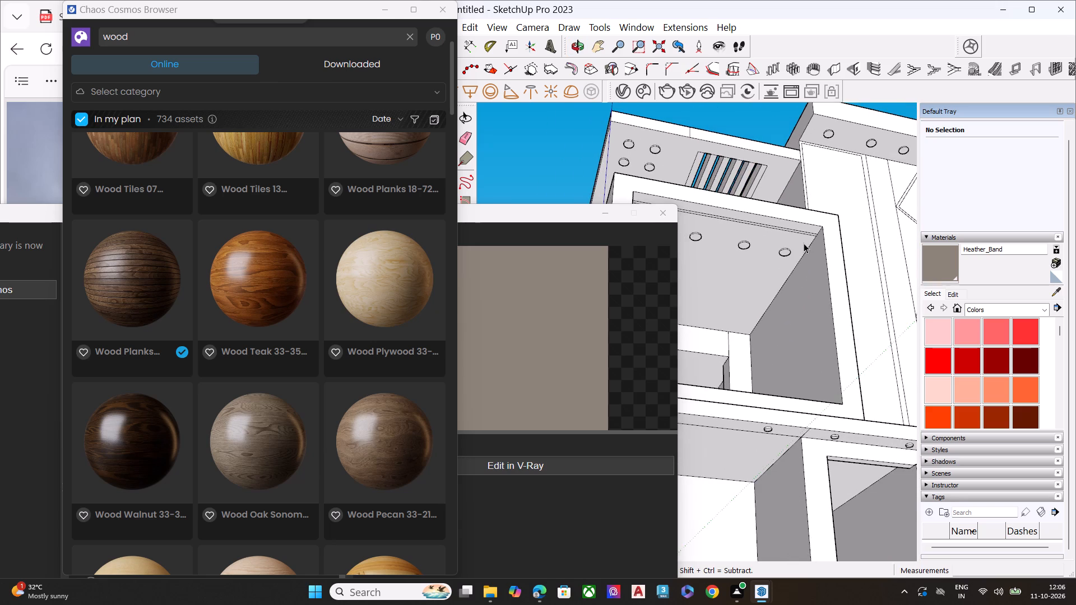
{"action": "scroll", "coordinate": [804, 243], "scroll_direction": "down", "scroll_amount": 9}
{"action": "middle_click_drag", "start_coordinate": [825, 287], "coordinate": [776, 304]}
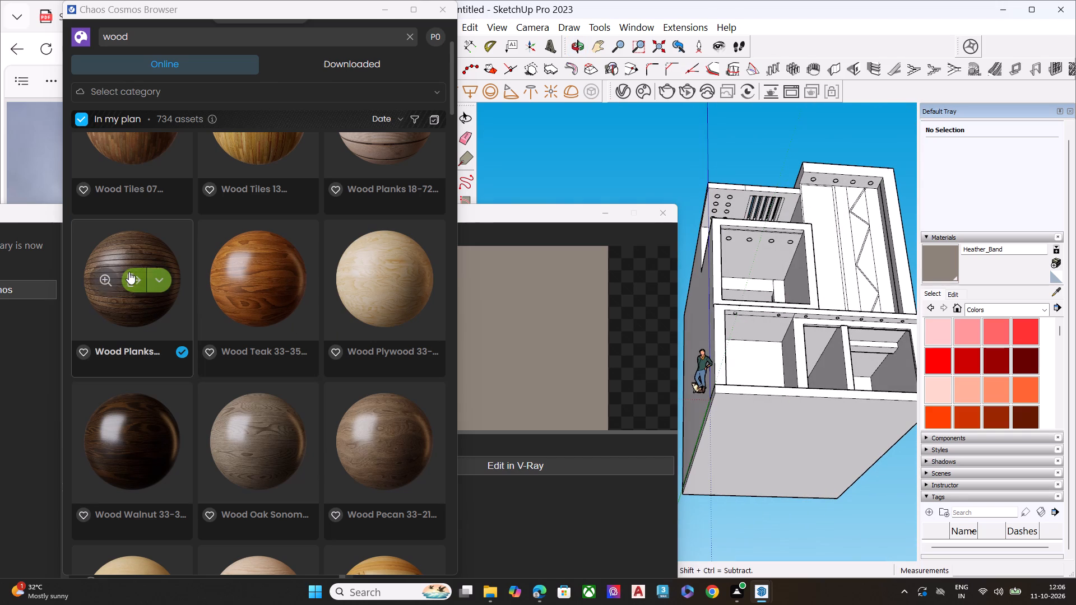
Import the downloaded Wood Planks material from Chaos Cosmos and open Wood Planks Pecan 33-81 150cm in the V-Ray Asset Editor.
{"action": "left_click", "coordinate": [134, 280]}
{"action": "left_click_drag", "start_coordinate": [534, 217], "coordinate": [555, 156]}
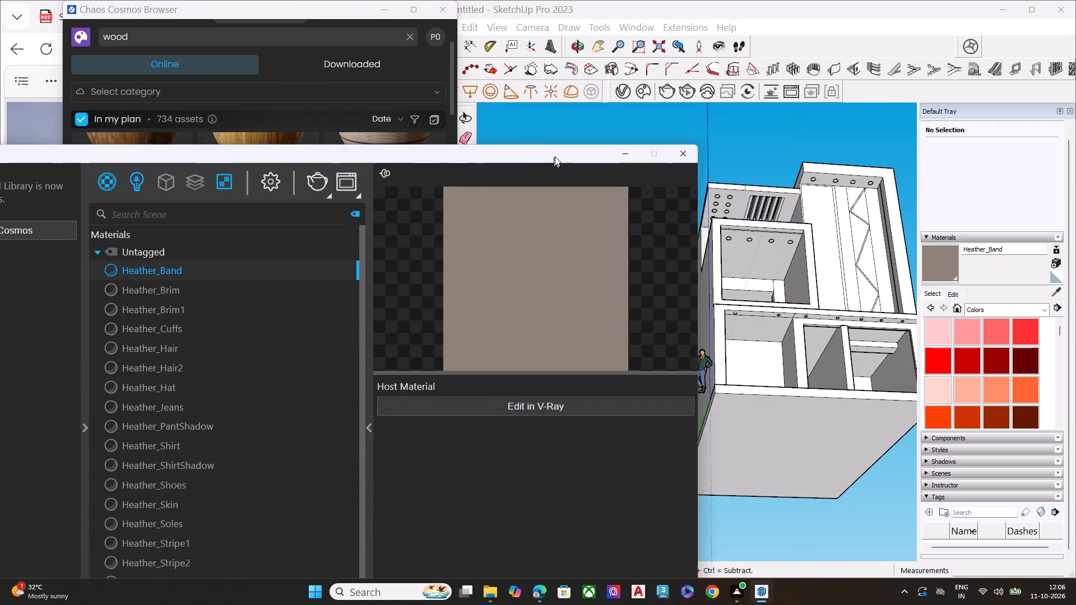
{"action": "left_click_drag", "start_coordinate": [555, 156], "coordinate": [535, 61]}
{"action": "double_click", "coordinate": [163, 545]}
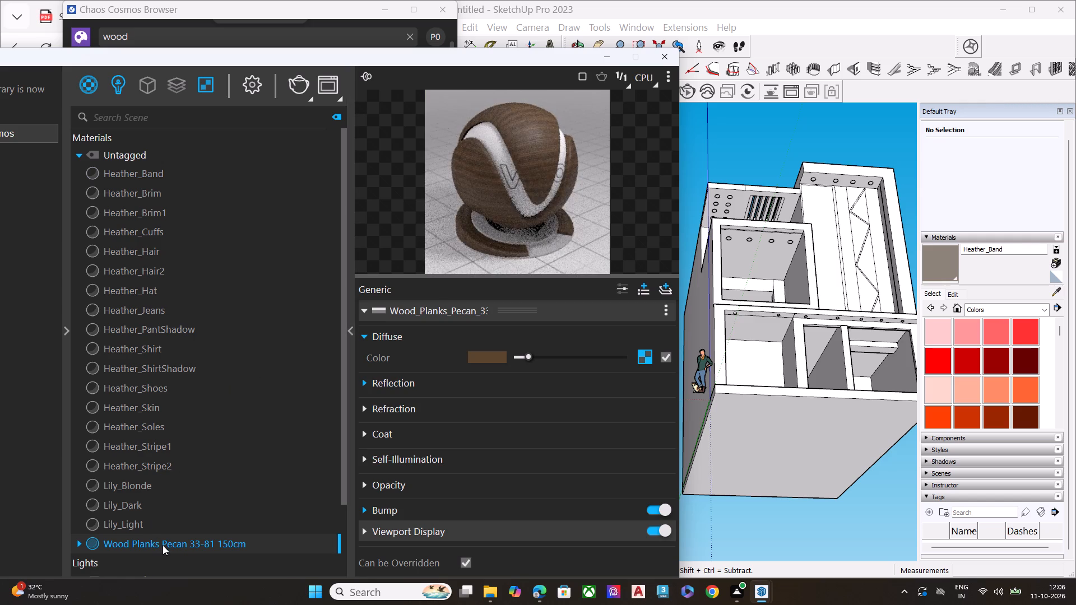
Paint the ceiling of the slatted top roof with Wood Planks Pecan 33-81 150cm.
{"action": "left_click", "coordinate": [936, 264]}
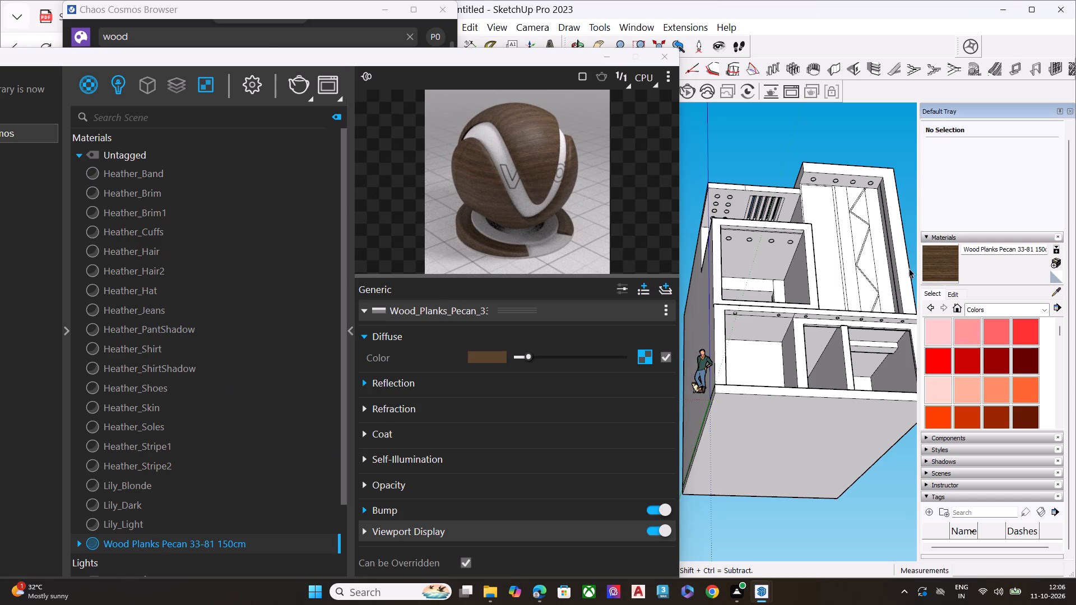
{"action": "scroll", "coordinate": [755, 205], "scroll_direction": "up", "scroll_amount": 10}
{"action": "left_click", "coordinate": [934, 264]}
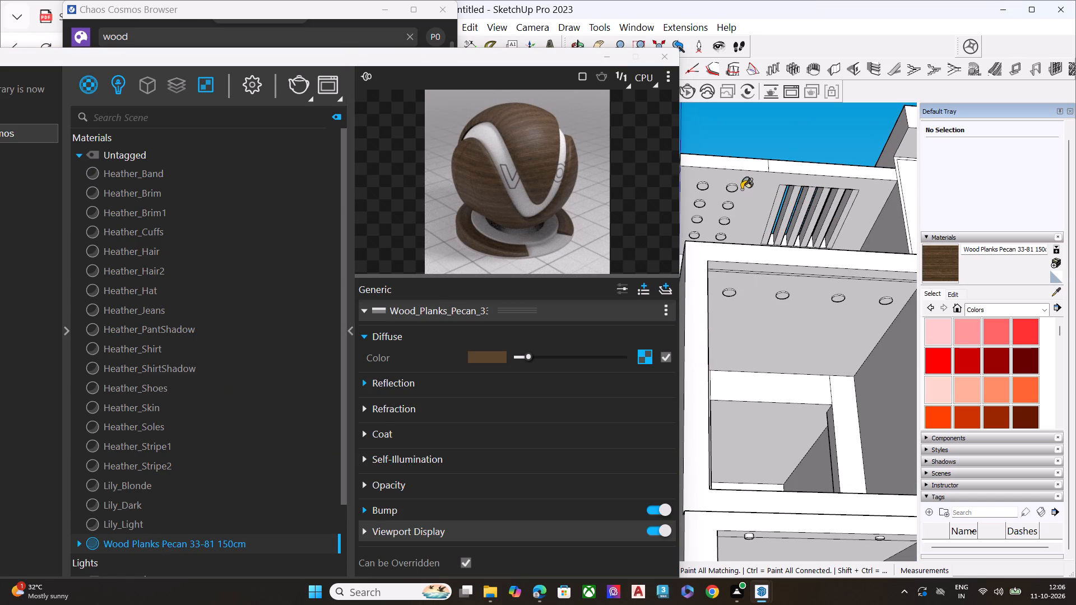
{"action": "left_click", "coordinate": [753, 200]}
Paint the ceiling of the balcony recess below the slatted roof with the same Wood Planks Pecan material.
{"action": "scroll", "coordinate": [804, 187], "scroll_direction": "down", "scroll_amount": 2}
{"action": "scroll", "coordinate": [805, 187], "scroll_direction": "up", "scroll_amount": 1}
{"action": "scroll", "coordinate": [805, 187], "scroll_direction": "down", "scroll_amount": 3}
{"action": "middle_click_drag", "start_coordinate": [786, 244], "coordinate": [777, 174]}
{"action": "scroll", "coordinate": [772, 173], "scroll_direction": "up", "scroll_amount": 3}
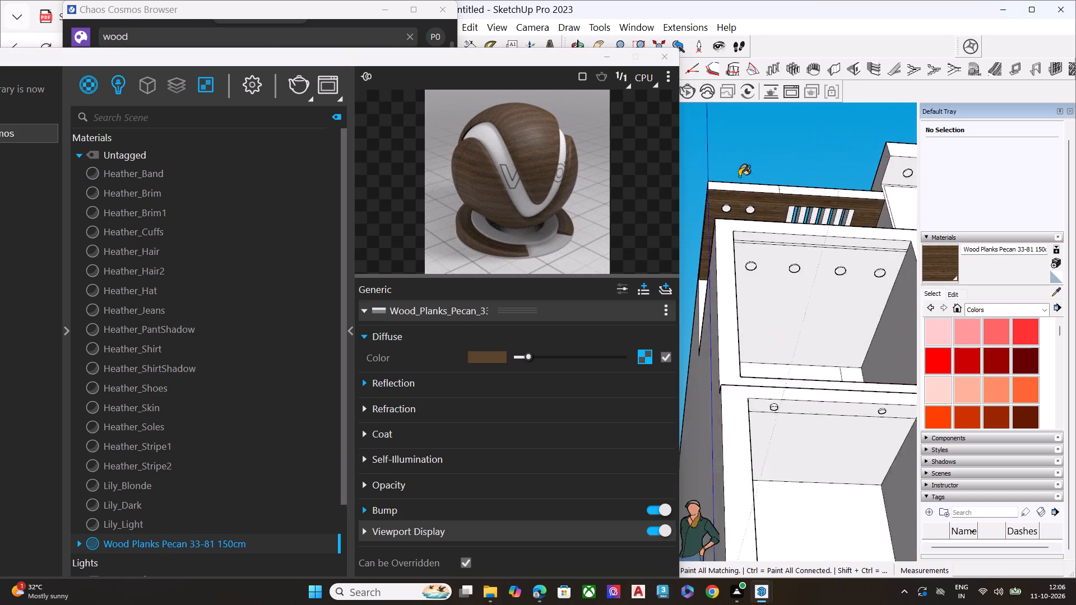
{"action": "scroll", "coordinate": [739, 176], "scroll_direction": "up", "scroll_amount": 3}
{"action": "scroll", "coordinate": [730, 196], "scroll_direction": "down", "scroll_amount": 1}
{"action": "scroll", "coordinate": [730, 198], "scroll_direction": "up", "scroll_amount": 4}
{"action": "scroll", "coordinate": [754, 212], "scroll_direction": "down", "scroll_amount": 1}
{"action": "scroll", "coordinate": [754, 212], "scroll_direction": "up", "scroll_amount": 6}
{"action": "scroll", "coordinate": [754, 212], "scroll_direction": "down", "scroll_amount": 1}
{"action": "scroll", "coordinate": [754, 212], "scroll_direction": "up", "scroll_amount": 15}
{"action": "scroll", "coordinate": [814, 203], "scroll_direction": "up", "scroll_amount": 6}
{"action": "scroll", "coordinate": [815, 209], "scroll_direction": "down", "scroll_amount": 3}
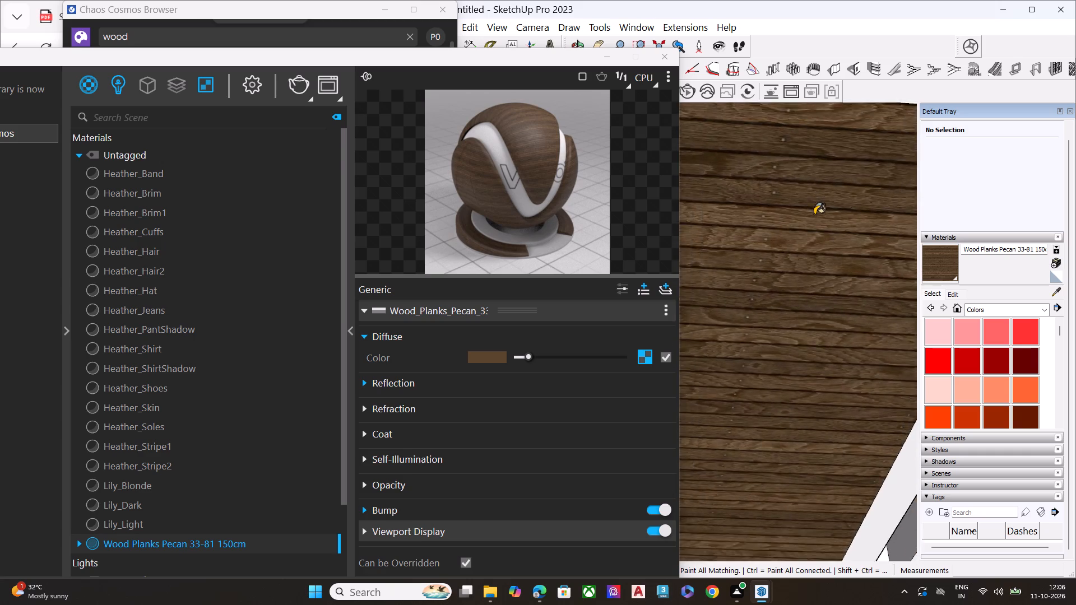
{"action": "scroll", "coordinate": [814, 215], "scroll_direction": "down", "scroll_amount": 13}
{"action": "scroll", "coordinate": [753, 211], "scroll_direction": "down", "scroll_amount": 9}
{"action": "left_click", "coordinate": [785, 348]}
Examine the wood-painted ceilings from several angles and compare them with the reference facade image in Microsoft Edge.
{"action": "middle_click_drag", "start_coordinate": [774, 310], "coordinate": [761, 236]}
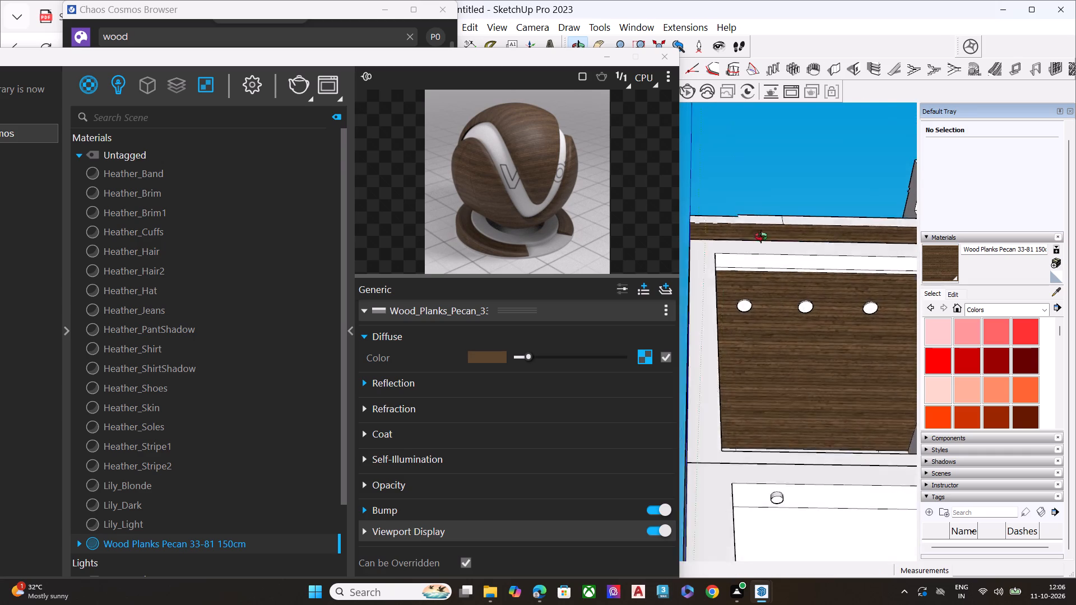
{"action": "middle_click_drag", "start_coordinate": [761, 236], "coordinate": [762, 205]}
{"action": "scroll", "coordinate": [817, 274], "scroll_direction": "up", "scroll_amount": 10}
{"action": "scroll", "coordinate": [726, 291], "scroll_direction": "down", "scroll_amount": 13}
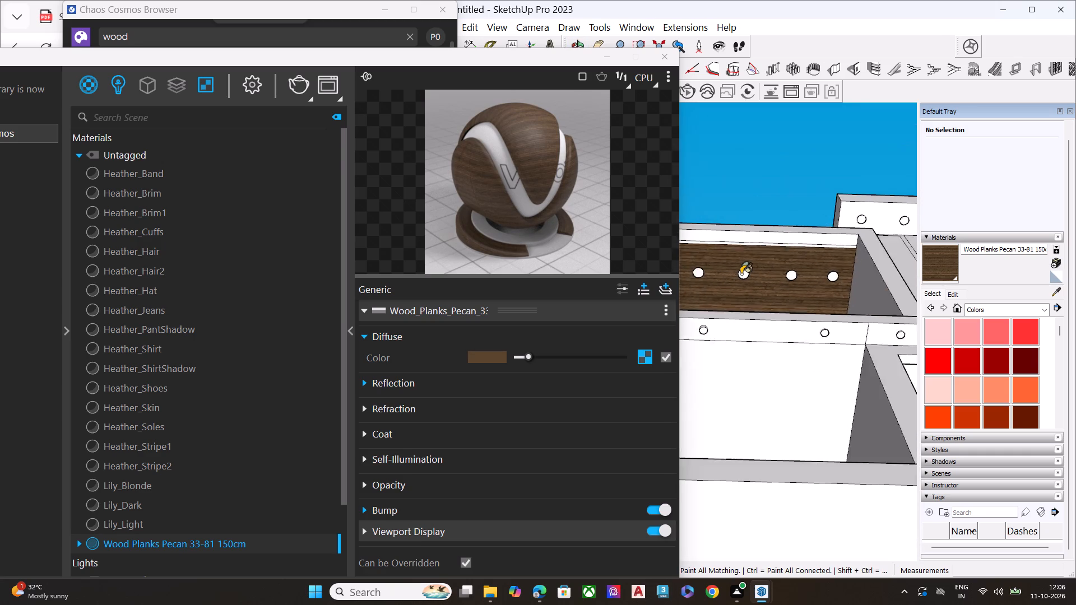
{"action": "scroll", "coordinate": [741, 274], "scroll_direction": "down", "scroll_amount": 5}
{"action": "middle_click_drag", "start_coordinate": [828, 258], "coordinate": [815, 380]}
{"action": "scroll", "coordinate": [583, 196], "scroll_direction": "down", "scroll_amount": 3}
{"action": "scroll", "coordinate": [583, 196], "scroll_direction": "up", "scroll_amount": 1}
{"action": "scroll", "coordinate": [583, 196], "scroll_direction": "down", "scroll_amount": 4}
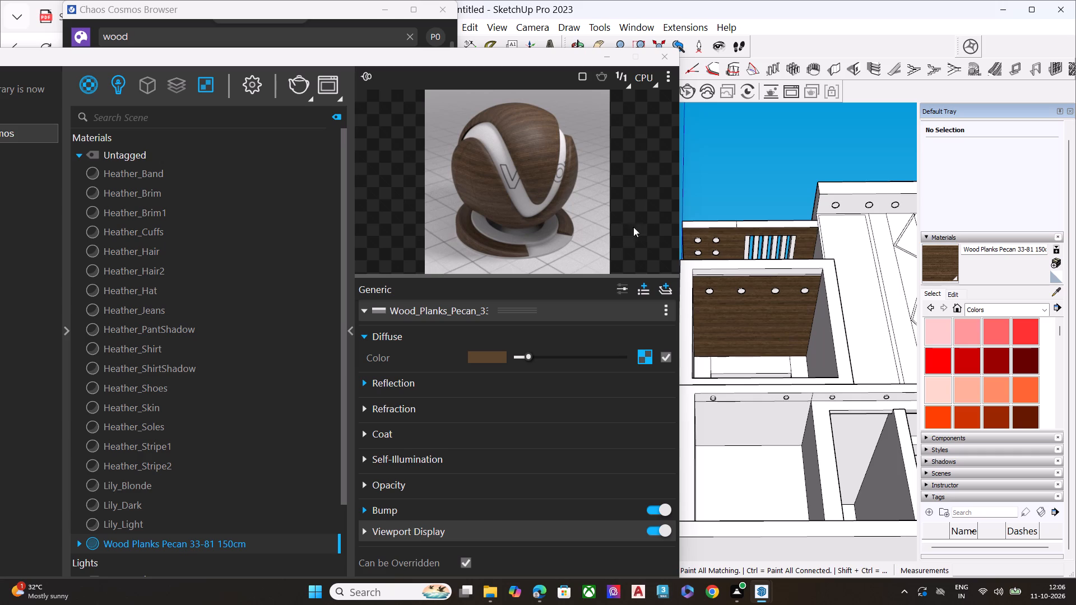
{"action": "scroll", "coordinate": [776, 225], "scroll_direction": "down", "scroll_amount": 8}
{"action": "middle_click_drag", "start_coordinate": [769, 378], "coordinate": [805, 359]}
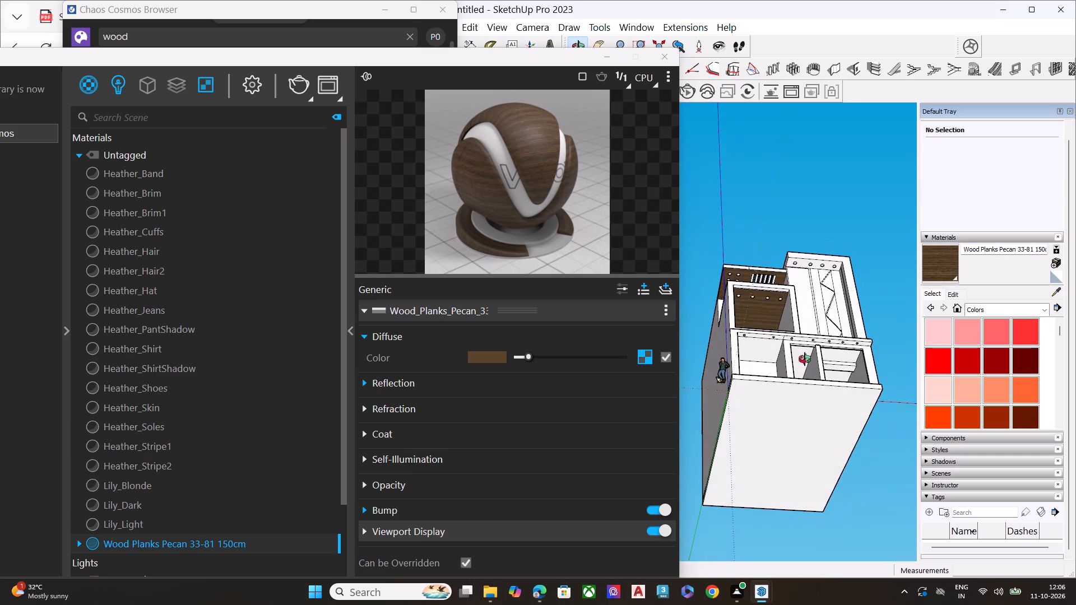
{"action": "middle_click_drag", "start_coordinate": [805, 359], "coordinate": [805, 360]}
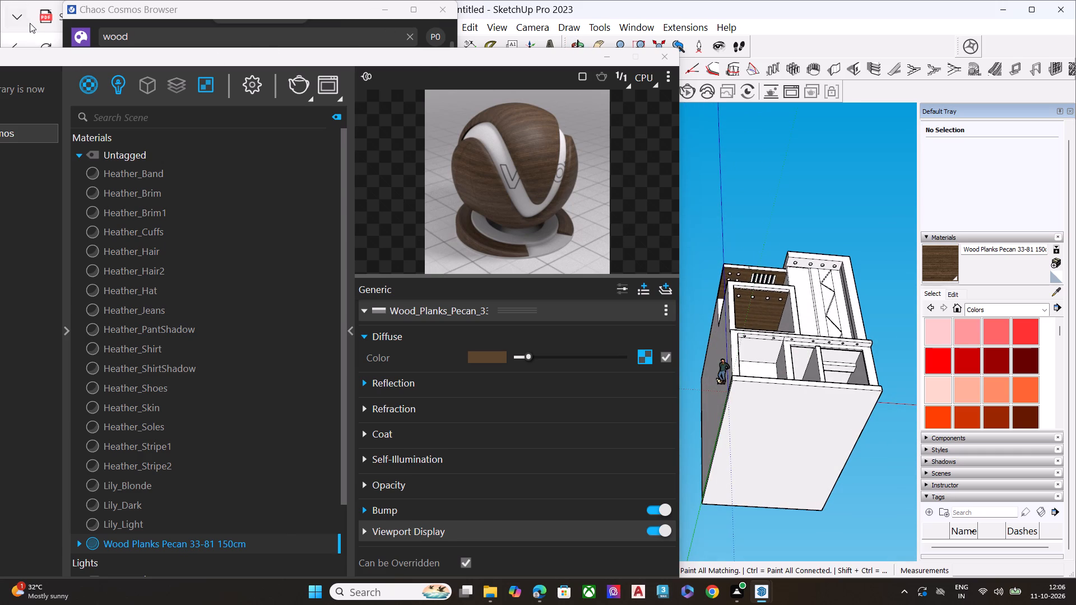
{"action": "left_click", "coordinate": [30, 23]}
{"action": "left_click", "coordinate": [365, 118]}
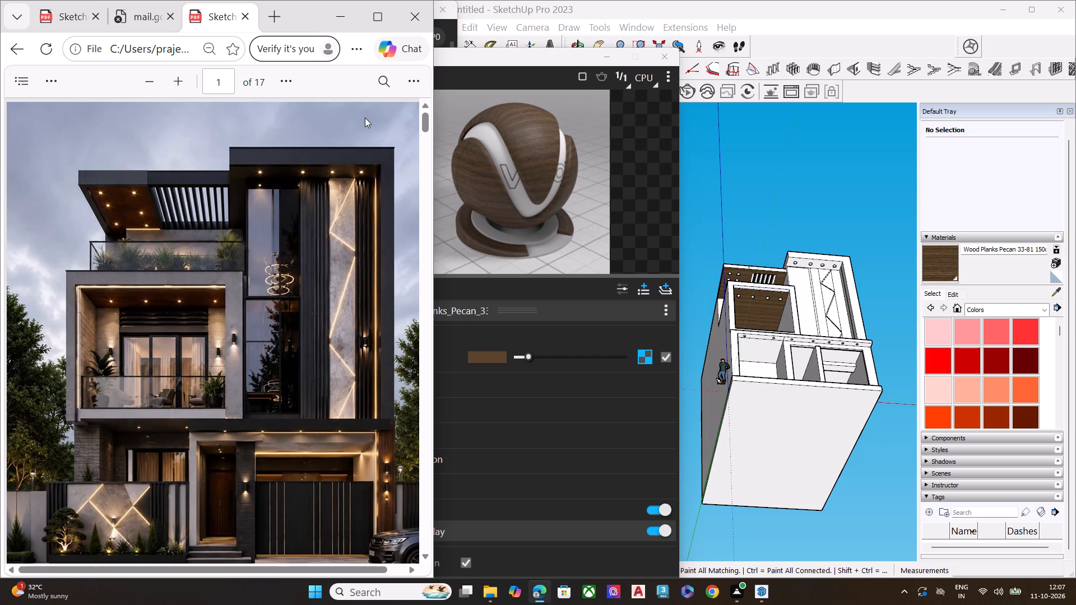
{"action": "middle_click_drag", "start_coordinate": [777, 306], "coordinate": [776, 412]}
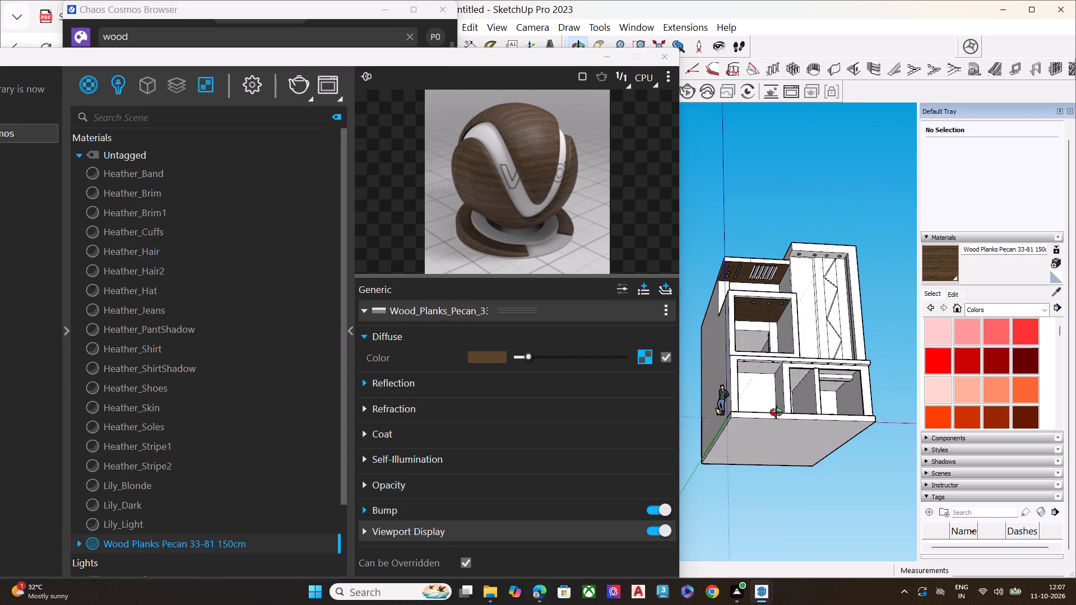
{"action": "middle_click_drag", "start_coordinate": [776, 412], "coordinate": [783, 375]}
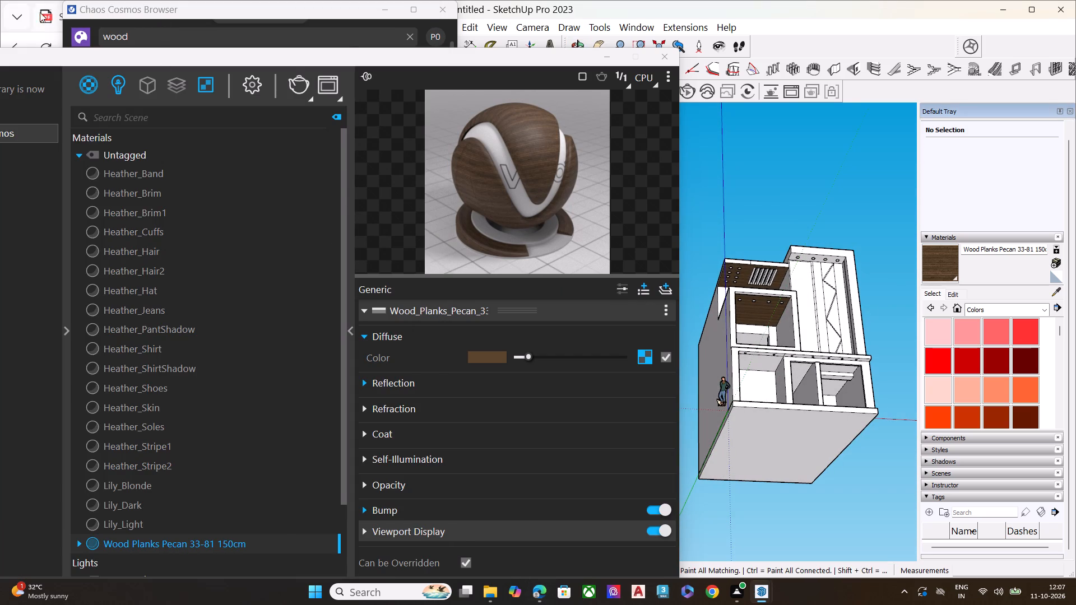
{"action": "left_click", "coordinate": [29, 9]}
{"action": "left_click", "coordinate": [323, 109]}
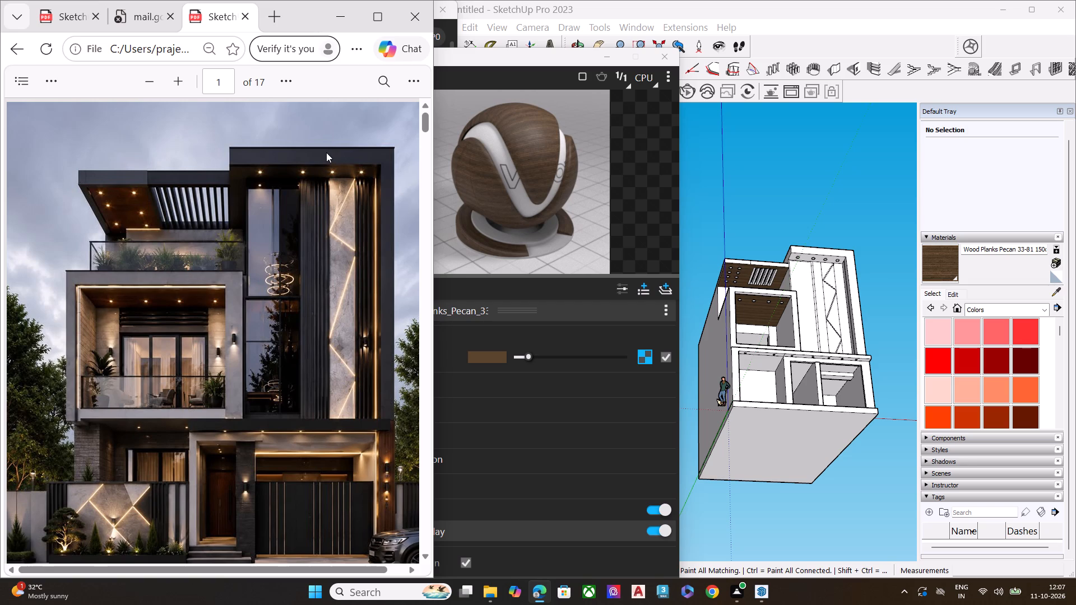
In SketchUp, paint the ceiling strip with light circles at the top of the tall tower with Wood Planks Pecan.
{"action": "scroll", "coordinate": [891, 281], "scroll_direction": "up", "scroll_amount": 1}
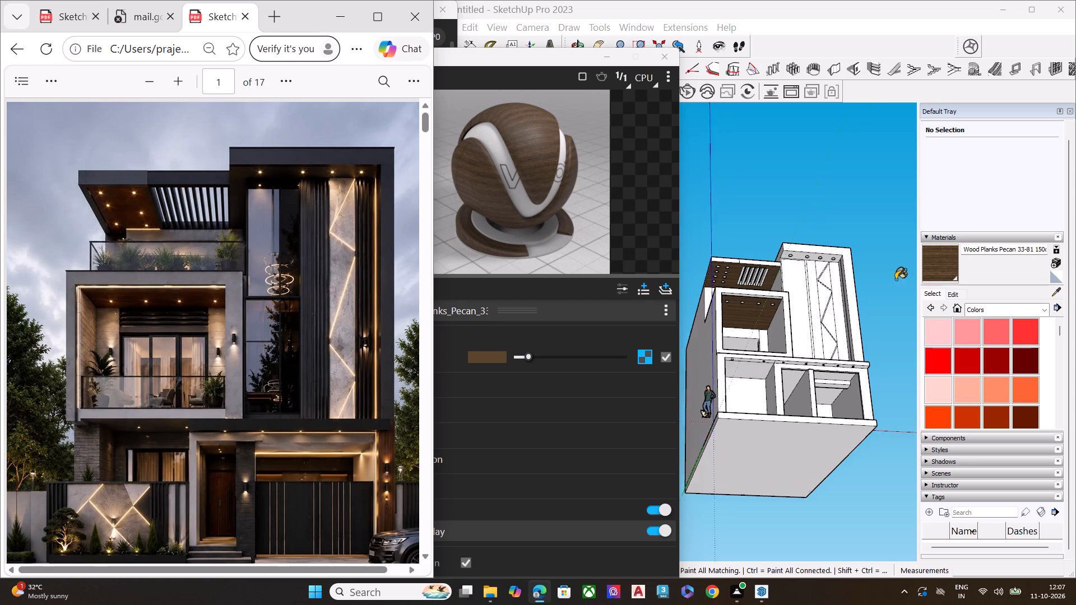
{"action": "scroll", "coordinate": [896, 280], "scroll_direction": "up", "scroll_amount": 2}
{"action": "scroll", "coordinate": [819, 254], "scroll_direction": "up", "scroll_amount": 7}
{"action": "scroll", "coordinate": [788, 261], "scroll_direction": "down", "scroll_amount": 2}
{"action": "scroll", "coordinate": [788, 261], "scroll_direction": "up", "scroll_amount": 7}
{"action": "middle_click_drag", "start_coordinate": [746, 249], "coordinate": [752, 203]}
{"action": "scroll", "coordinate": [752, 203], "scroll_direction": "up", "scroll_amount": 1}
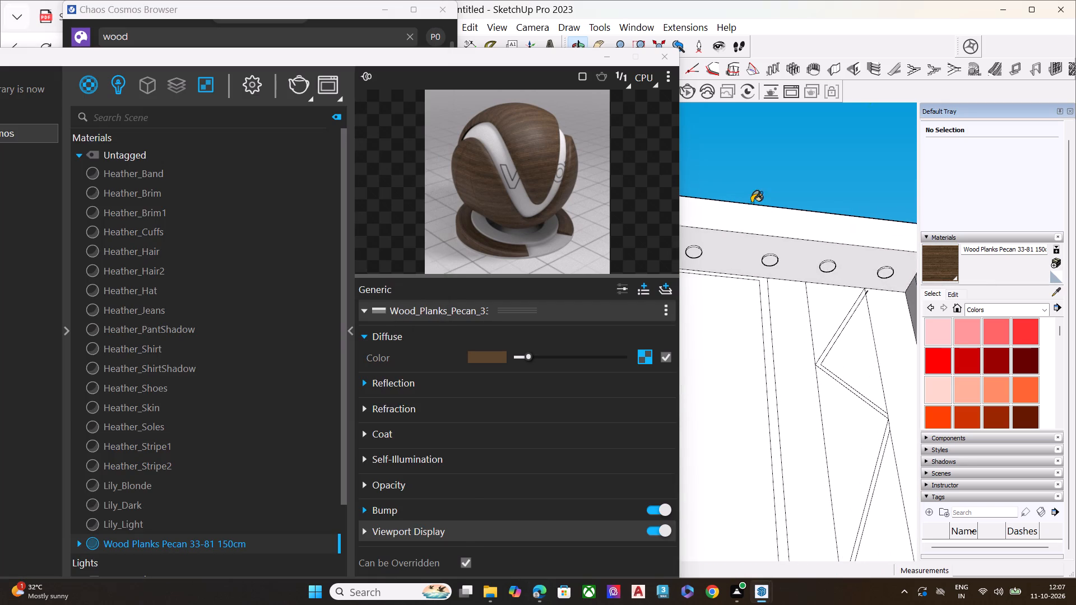
{"action": "left_click", "coordinate": [735, 244]}
Paint the tall tower's outer inside face and the narrow vertical strip beside it with Wood Planks Pecan.
{"action": "scroll", "coordinate": [744, 248], "scroll_direction": "down", "scroll_amount": 15}
{"action": "middle_click_drag", "start_coordinate": [777, 303], "coordinate": [874, 334]}
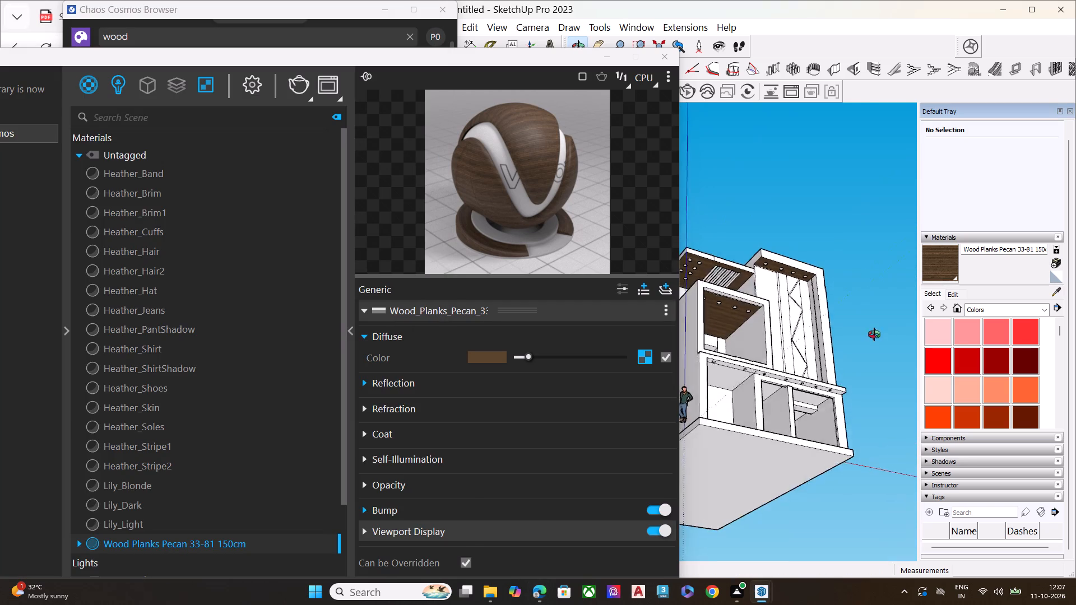
{"action": "middle_click_drag", "start_coordinate": [874, 334], "coordinate": [961, 395]}
{"action": "scroll", "coordinate": [789, 258], "scroll_direction": "up", "scroll_amount": 14}
{"action": "left_click", "coordinate": [818, 311]}
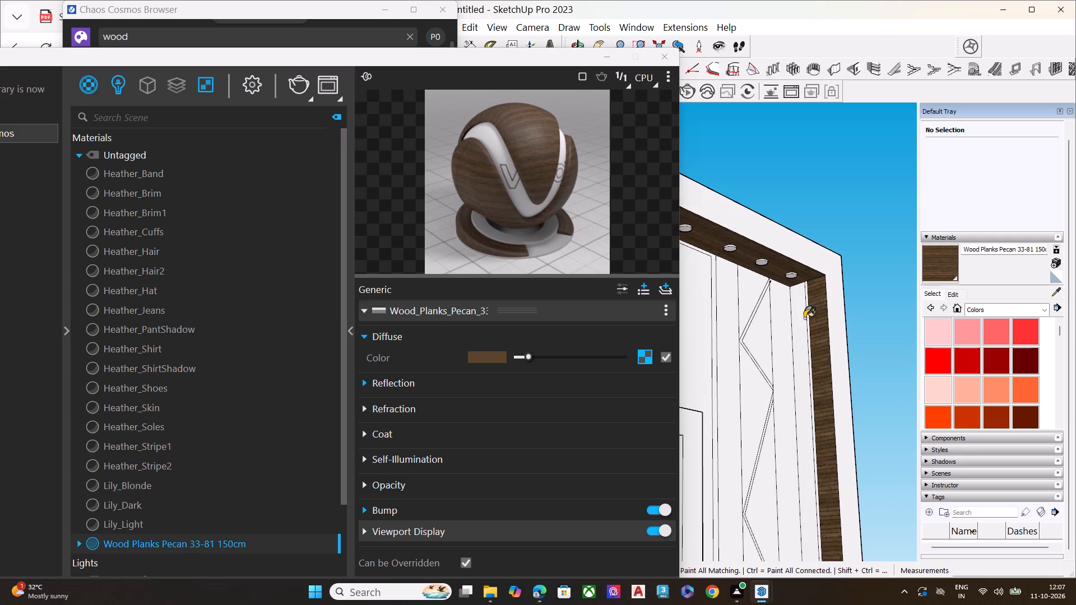
{"action": "left_click", "coordinate": [799, 321]}
{"action": "scroll", "coordinate": [889, 326], "scroll_direction": "down", "scroll_amount": 1}
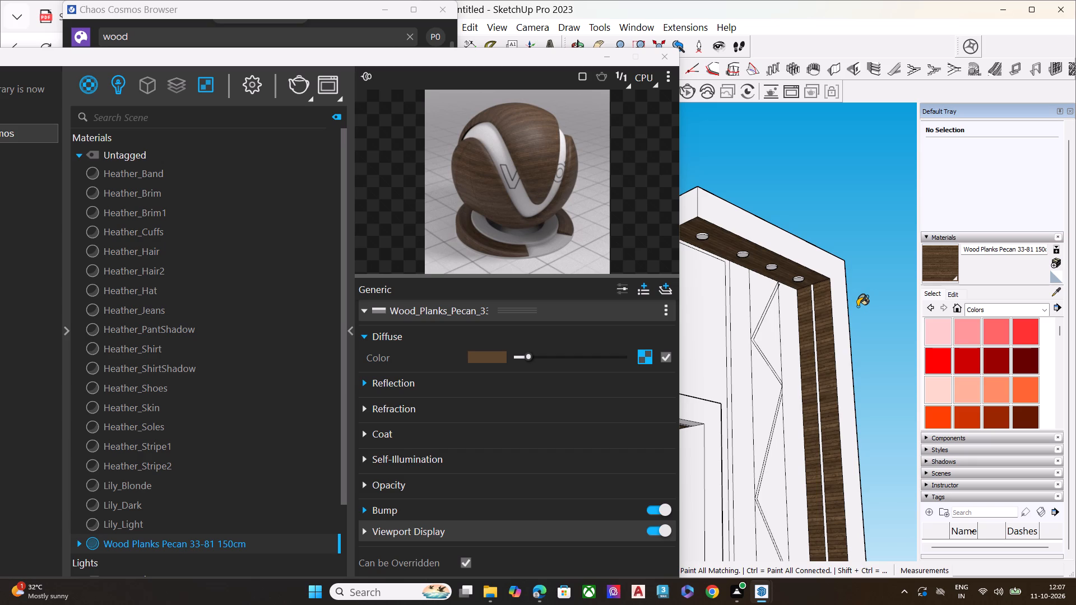
{"action": "left_click", "coordinate": [857, 306]}
Examine the wood-painted ceilings and tower side across the whole facade, from below and from the front.
{"action": "scroll", "coordinate": [326, 310], "scroll_direction": "down", "scroll_amount": 4}
{"action": "scroll", "coordinate": [781, 329], "scroll_direction": "down", "scroll_amount": 4}
{"action": "scroll", "coordinate": [838, 342], "scroll_direction": "up", "scroll_amount": 1}
{"action": "scroll", "coordinate": [838, 342], "scroll_direction": "down", "scroll_amount": 12}
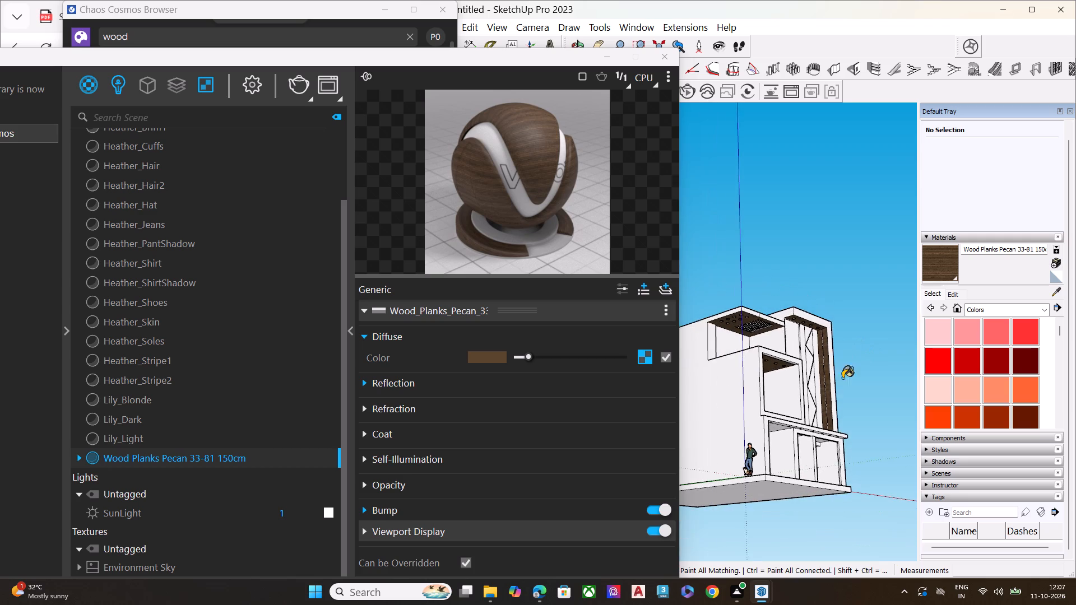
{"action": "middle_click_drag", "start_coordinate": [832, 430], "coordinate": [795, 426]}
{"action": "scroll", "coordinate": [795, 426], "scroll_direction": "up", "scroll_amount": 6}
{"action": "scroll", "coordinate": [786, 420], "scroll_direction": "down", "scroll_amount": 1}
{"action": "scroll", "coordinate": [786, 420], "scroll_direction": "up", "scroll_amount": 3}
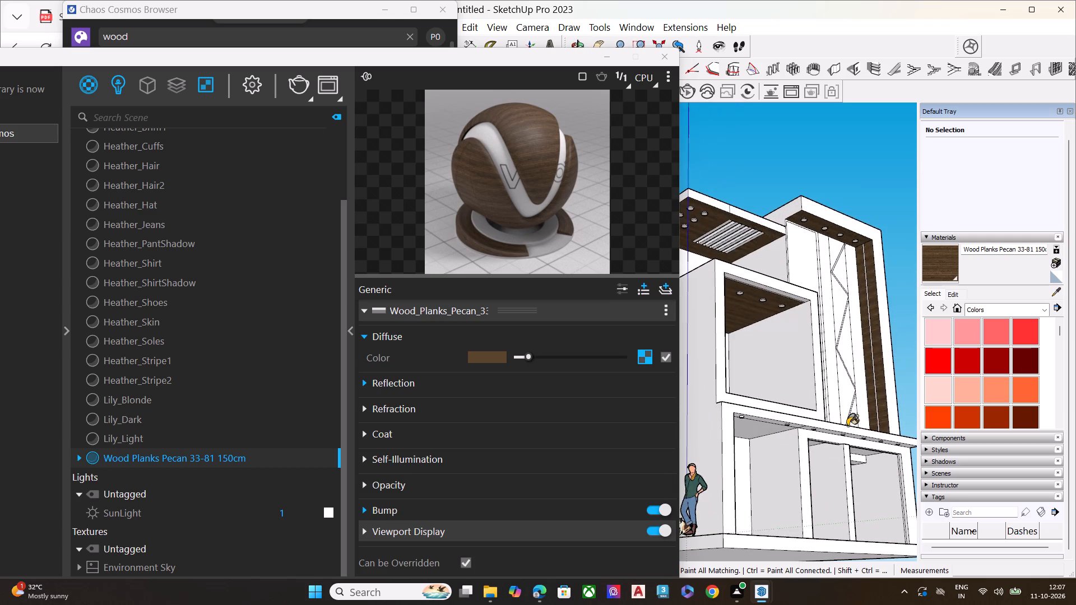
{"action": "middle_click_drag", "start_coordinate": [847, 425], "coordinate": [752, 431]}
{"action": "scroll", "coordinate": [776, 408], "scroll_direction": "up", "scroll_amount": 1}
{"action": "scroll", "coordinate": [768, 369], "scroll_direction": "down", "scroll_amount": 4}
{"action": "scroll", "coordinate": [766, 369], "scroll_direction": "up", "scroll_amount": 1}
{"action": "scroll", "coordinate": [765, 370], "scroll_direction": "down", "scroll_amount": 3}
{"action": "middle_click_drag", "start_coordinate": [836, 415], "coordinate": [718, 459]}
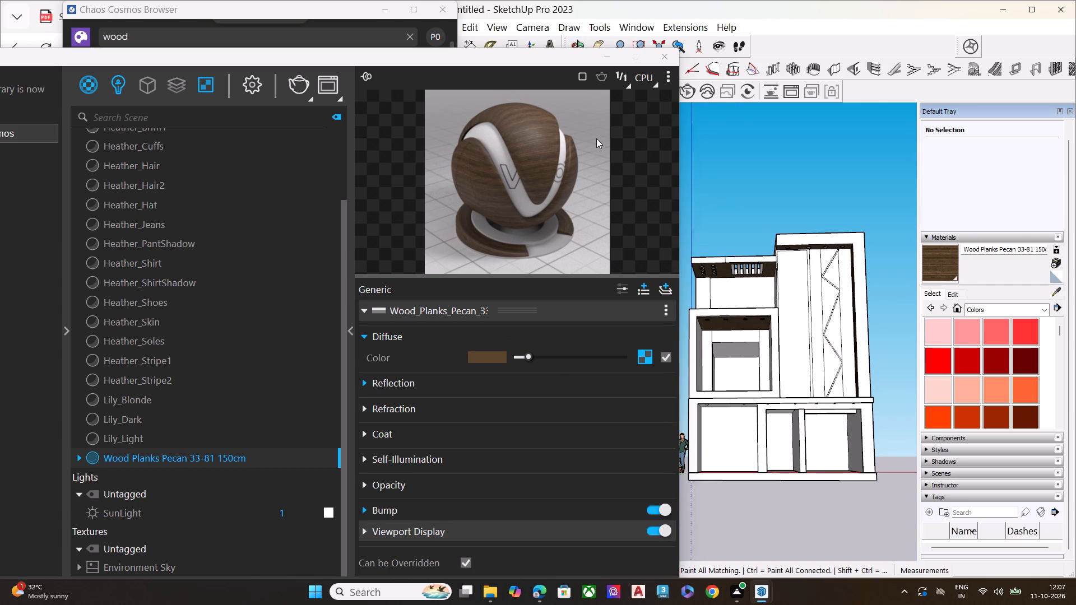
Minimize the V-Ray Asset Editor and pick the dark grey Color M07 from the Colors collection as the paint material.
{"action": "left_click", "coordinate": [604, 56]}
{"action": "scroll", "coordinate": [991, 379], "scroll_direction": "down", "scroll_amount": 4}
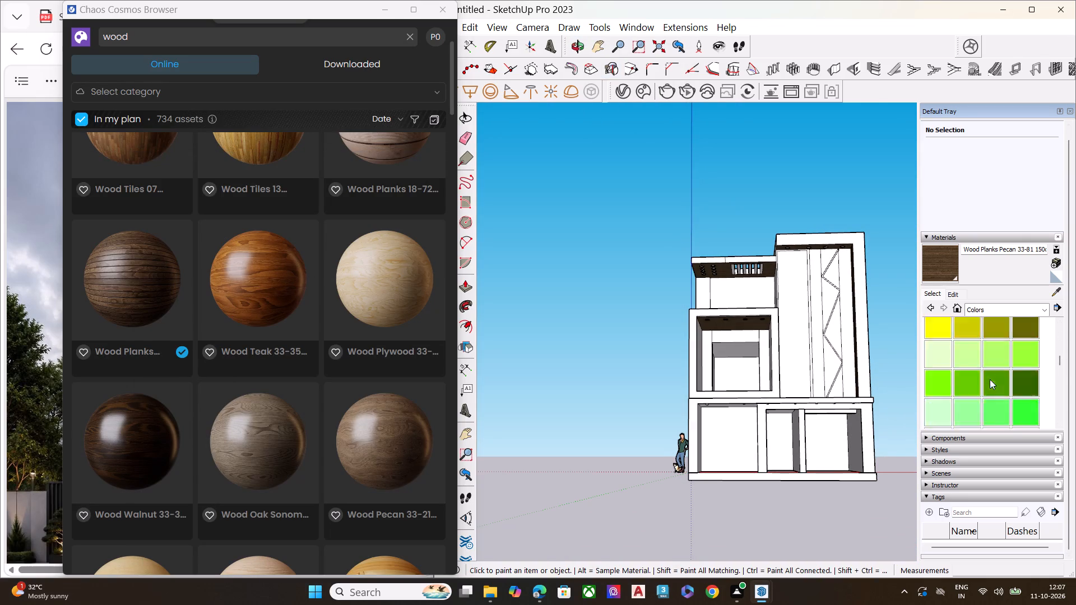
{"action": "scroll", "coordinate": [990, 379], "scroll_direction": "down", "scroll_amount": 9}
{"action": "scroll", "coordinate": [990, 379], "scroll_direction": "up", "scroll_amount": 1}
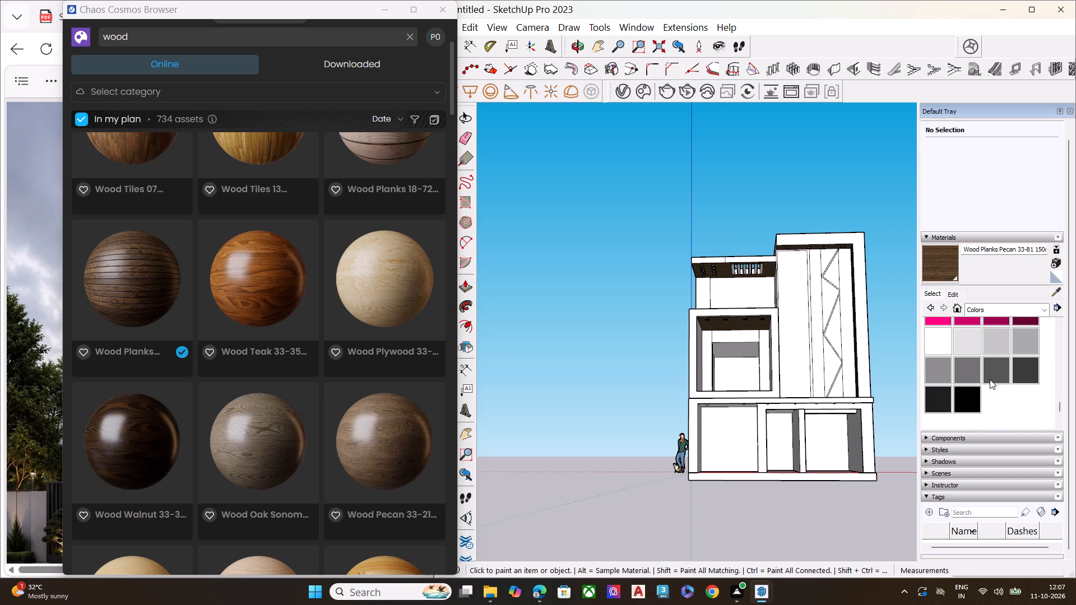
{"action": "left_click", "coordinate": [1026, 376]}
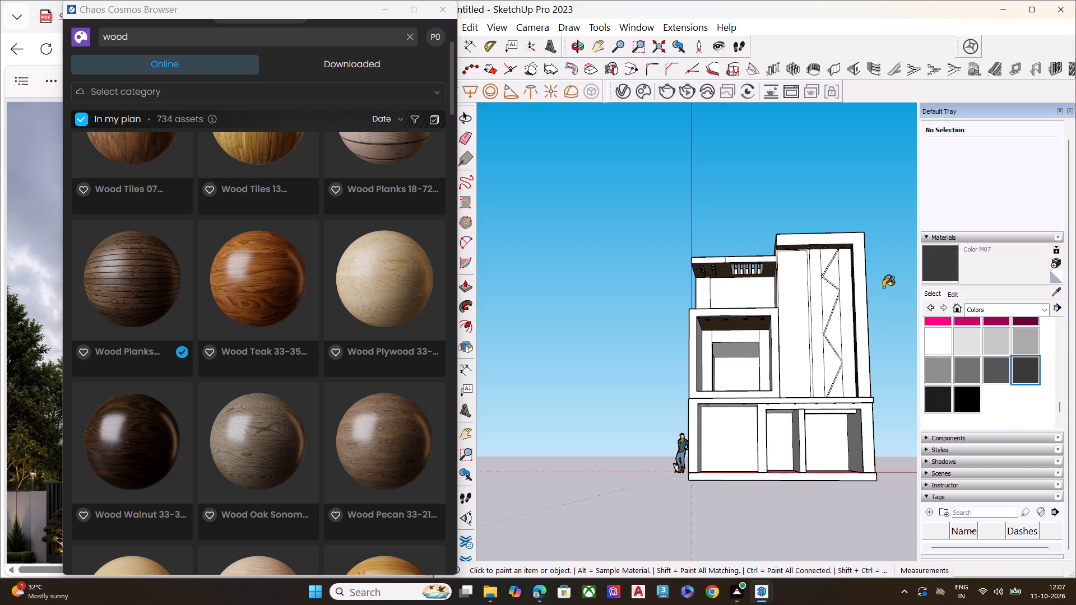
Check the reference facade image again and examine the model's outer frames and roof edges from below.
{"action": "scroll", "coordinate": [764, 310], "scroll_direction": "up", "scroll_amount": 2}
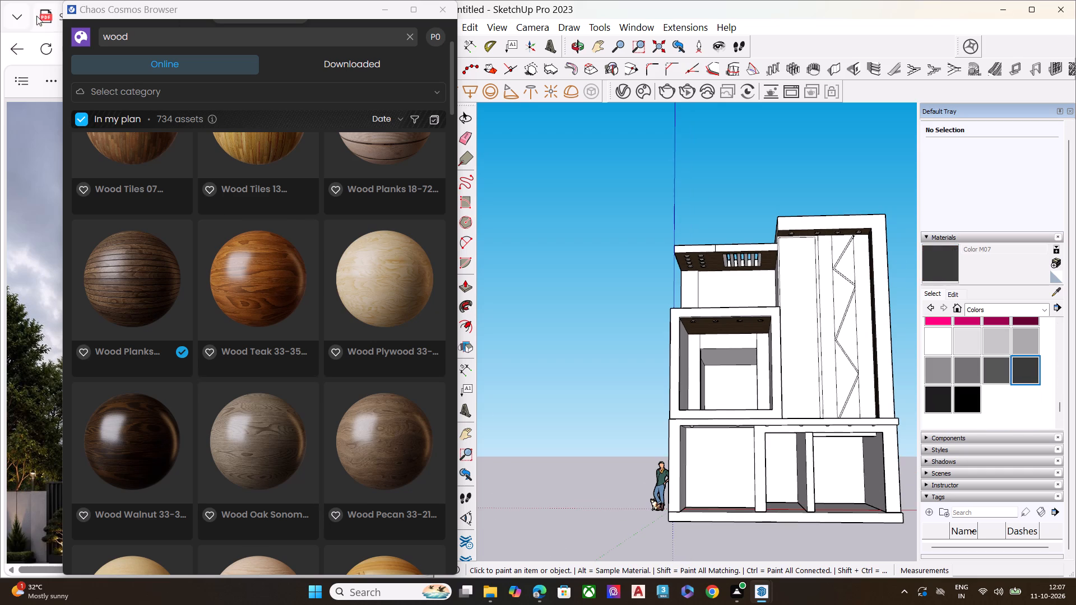
{"action": "left_click", "coordinate": [27, 5]}
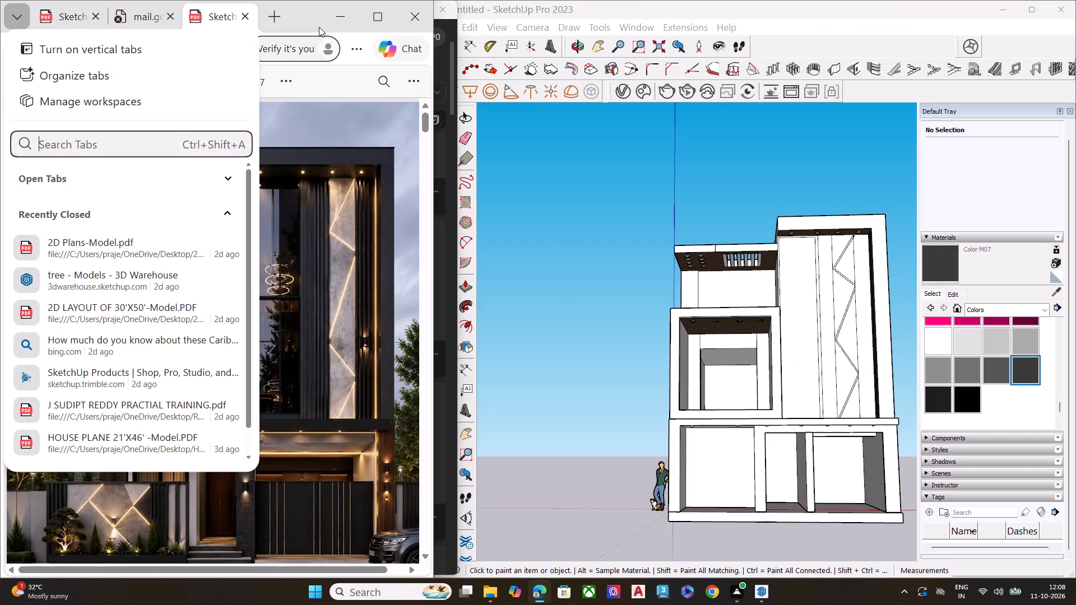
{"action": "left_click", "coordinate": [317, 20]}
{"action": "scroll", "coordinate": [586, 356], "scroll_direction": "down", "scroll_amount": 6}
{"action": "middle_click_drag", "start_coordinate": [736, 419], "coordinate": [767, 393]}
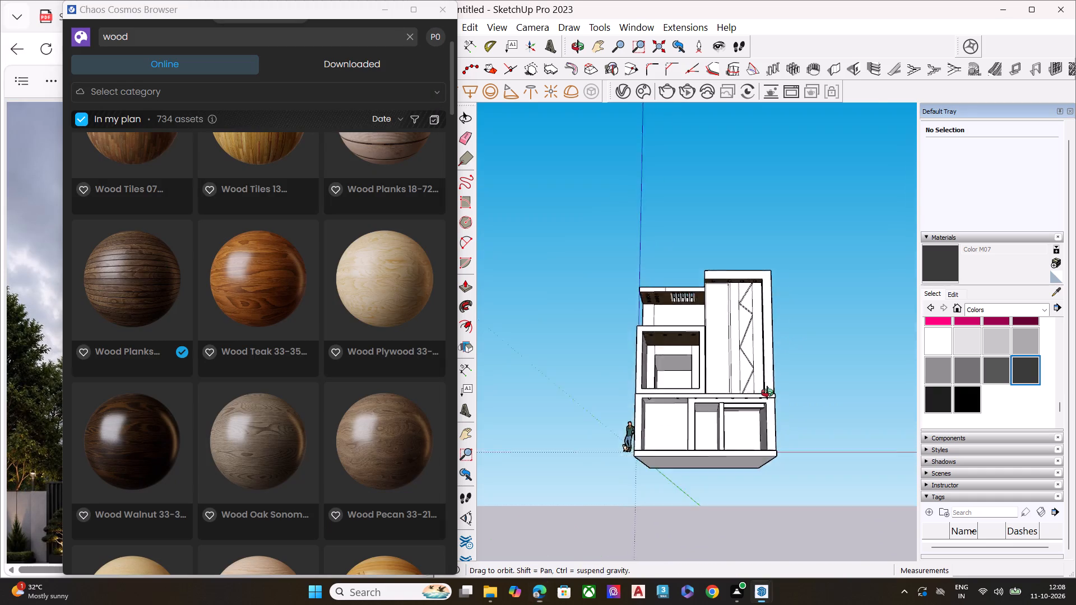
{"action": "middle_click_drag", "start_coordinate": [767, 393], "coordinate": [923, 376]}
{"action": "scroll", "coordinate": [789, 355], "scroll_direction": "up", "scroll_amount": 3}
{"action": "scroll", "coordinate": [714, 326], "scroll_direction": "down", "scroll_amount": 2}
{"action": "scroll", "coordinate": [714, 326], "scroll_direction": "up", "scroll_amount": 4}
{"action": "scroll", "coordinate": [748, 380], "scroll_direction": "up", "scroll_amount": 2}
{"action": "scroll", "coordinate": [748, 380], "scroll_direction": "down", "scroll_amount": 1}
{"action": "scroll", "coordinate": [748, 380], "scroll_direction": "up", "scroll_amount": 4}
{"action": "scroll", "coordinate": [840, 418], "scroll_direction": "down", "scroll_amount": 6}
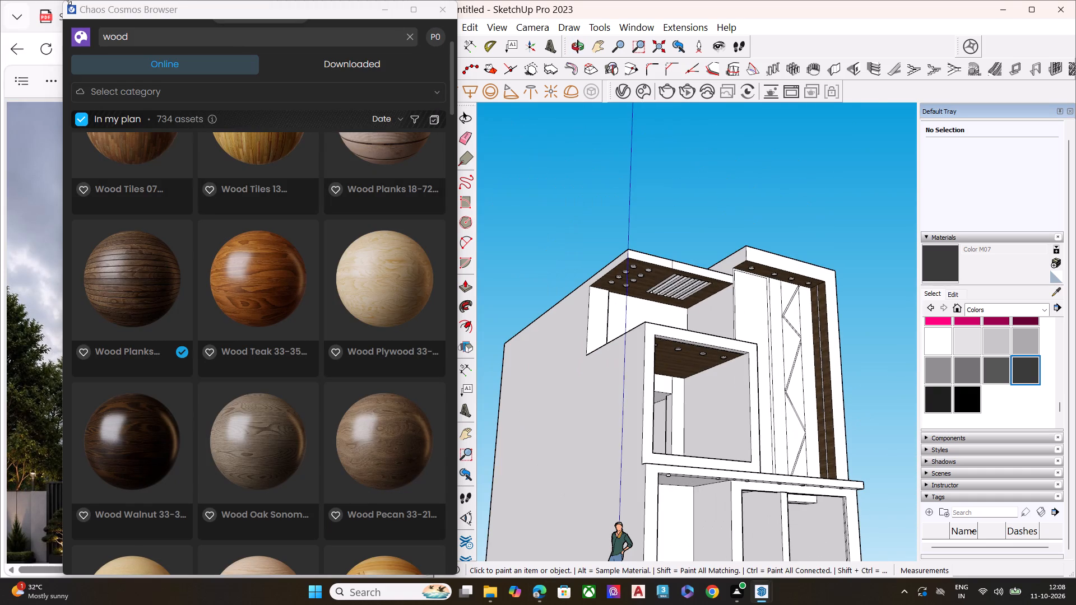
Move the Chaos Cosmos Browser window down to uncover the reference facade image beside the model.
{"action": "left_click_drag", "start_coordinate": [220, 10], "coordinate": [129, 448]}
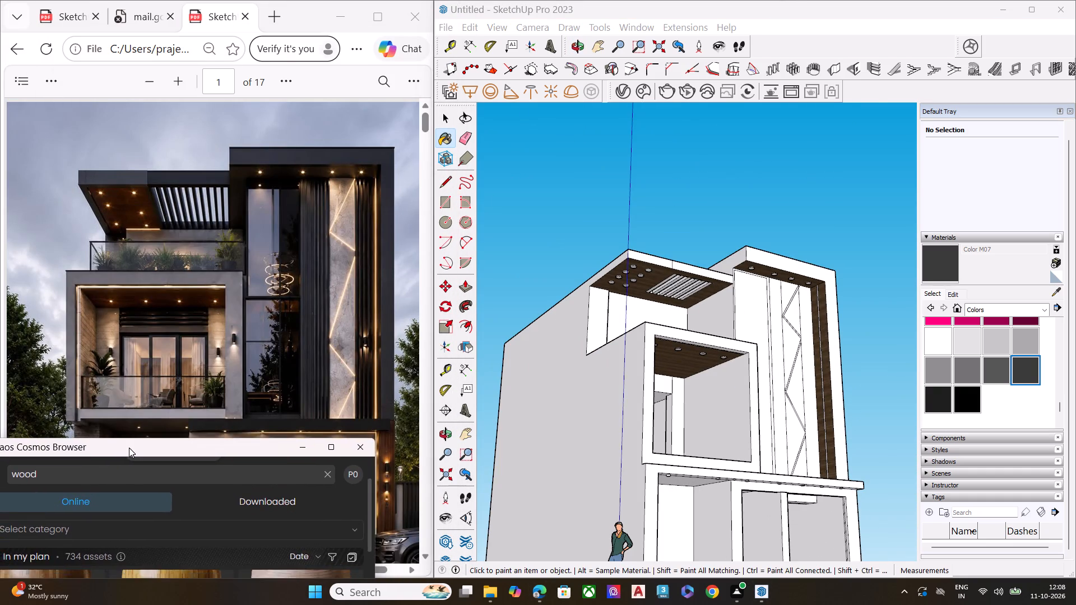
{"action": "left_click_drag", "start_coordinate": [129, 448], "coordinate": [123, 471]}
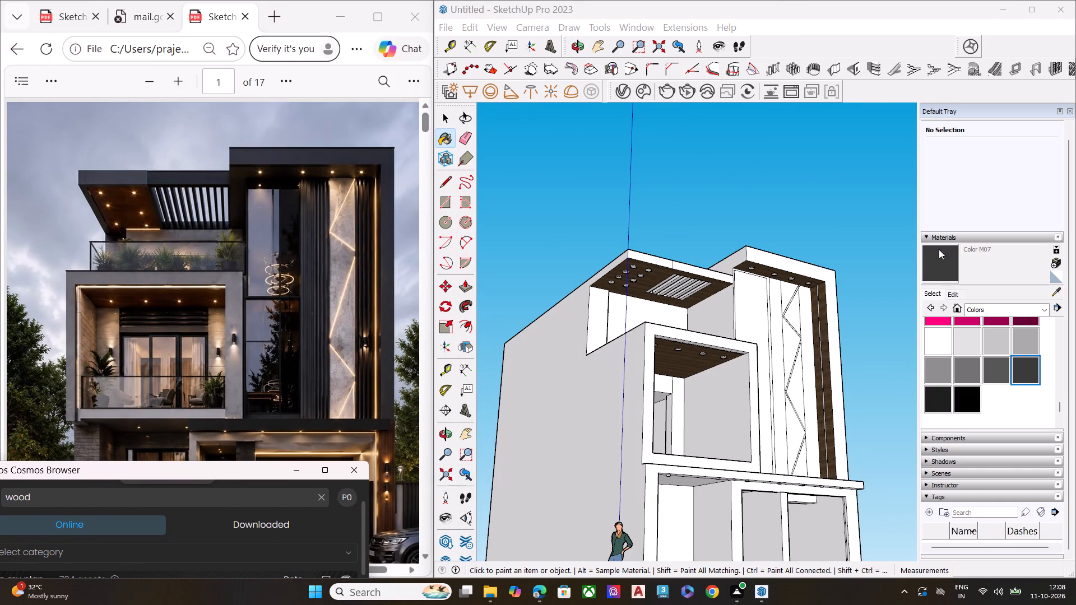
Draw a vertical edge from the outer ground-floor opening's top corner up to the slab's top edge, separating the end pier from the slab band.
{"action": "middle_click_drag", "start_coordinate": [713, 315], "coordinate": [499, 380]}
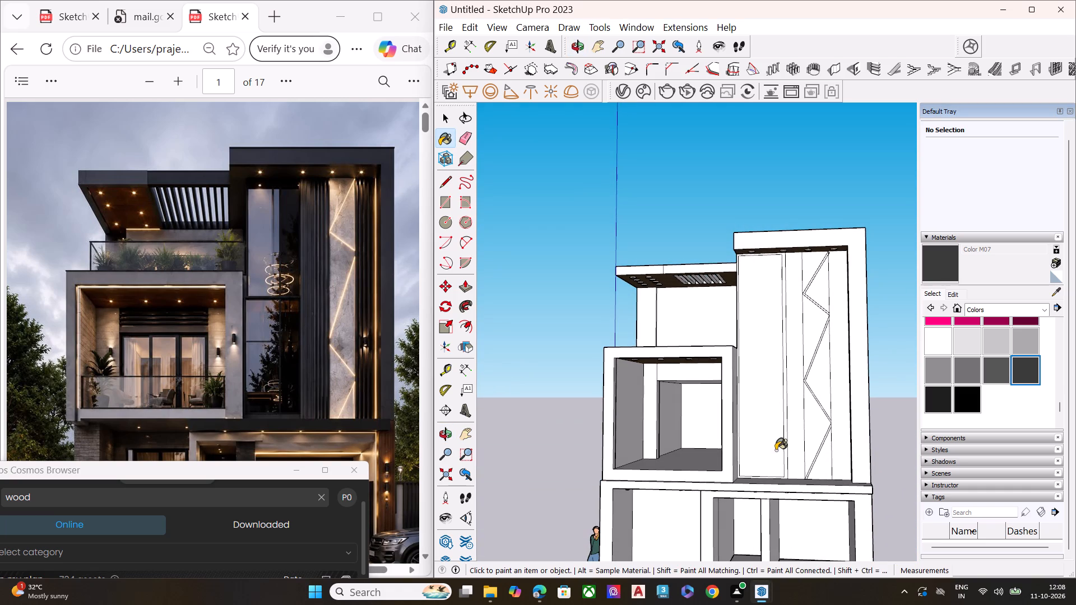
{"action": "scroll", "coordinate": [725, 361], "scroll_direction": "down", "scroll_amount": 3}
{"action": "middle_click_drag", "start_coordinate": [726, 463], "coordinate": [722, 459]}
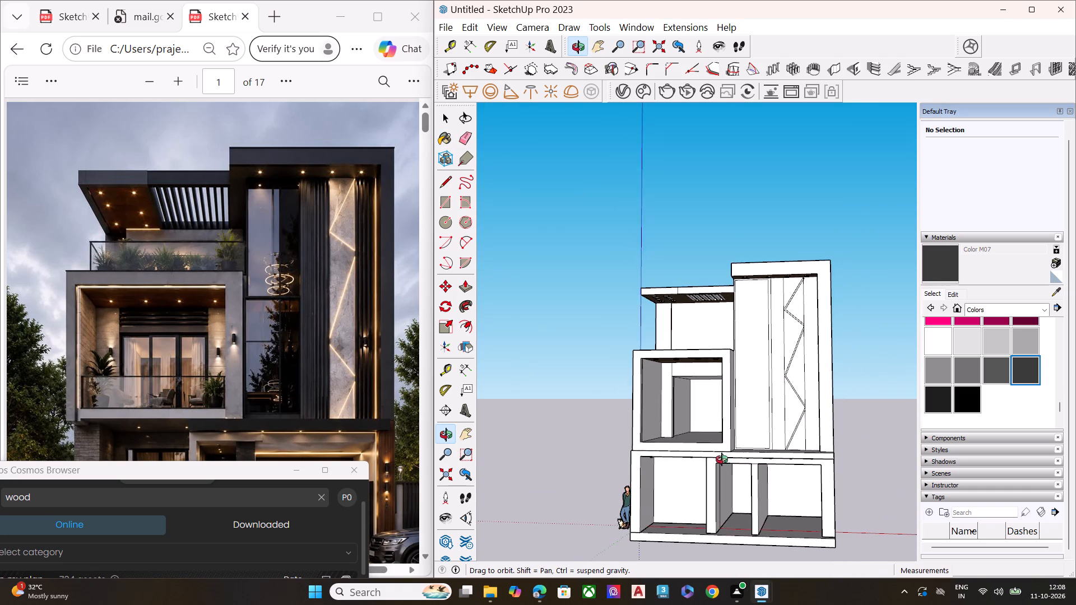
{"action": "middle_click_drag", "start_coordinate": [722, 459], "coordinate": [781, 392]}
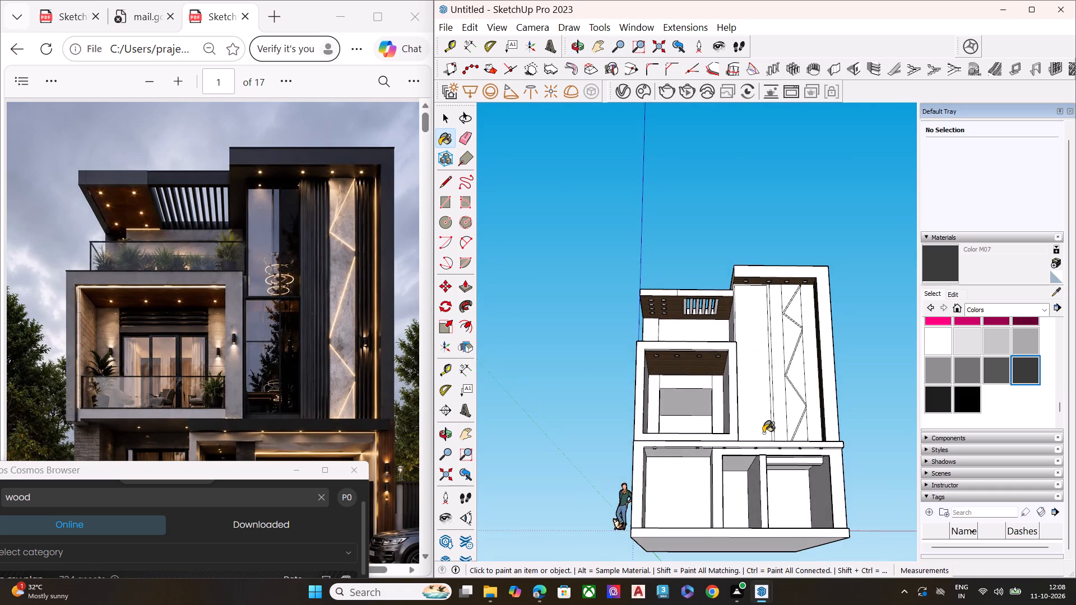
{"action": "scroll", "coordinate": [748, 453], "scroll_direction": "up", "scroll_amount": 6}
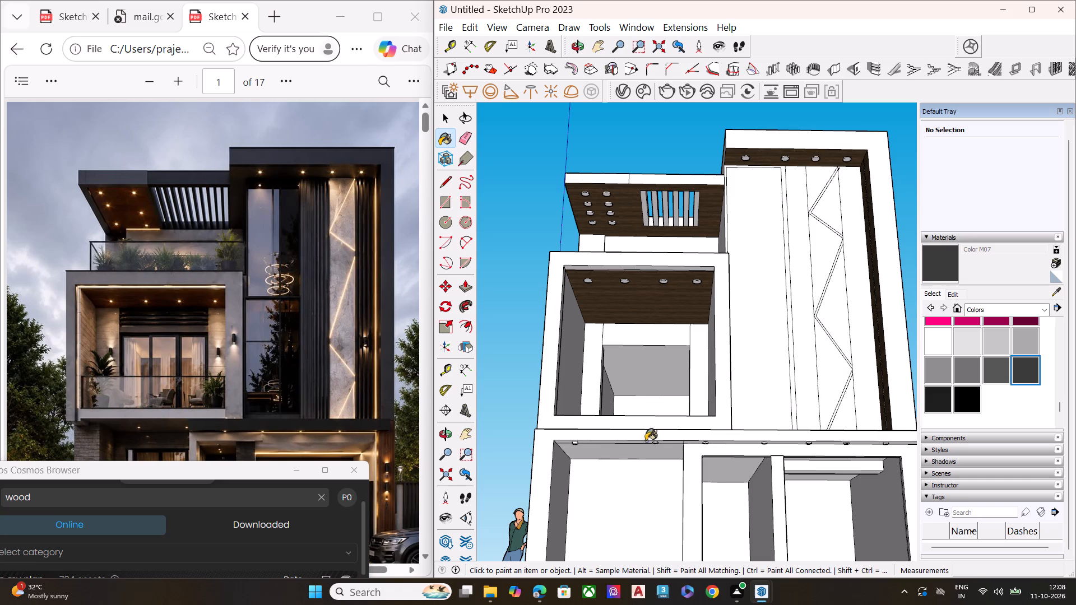
{"action": "key", "text": "space"}
{"action": "scroll", "coordinate": [549, 437], "scroll_direction": "up", "scroll_amount": 8}
{"action": "key", "text": "l"}
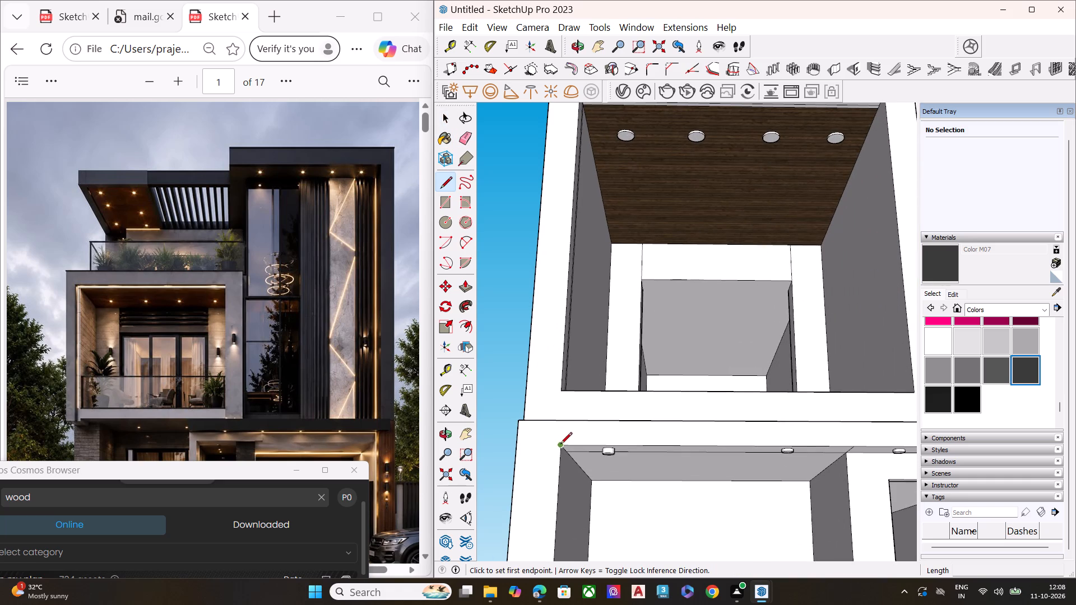
{"action": "left_click", "coordinate": [560, 445]}
{"action": "left_click", "coordinate": [565, 422]}
{"action": "key", "text": "space"}
Push the end pier's front face back so it sits recessed behind the slab band and balcony frame.
{"action": "left_click", "coordinate": [551, 441]}
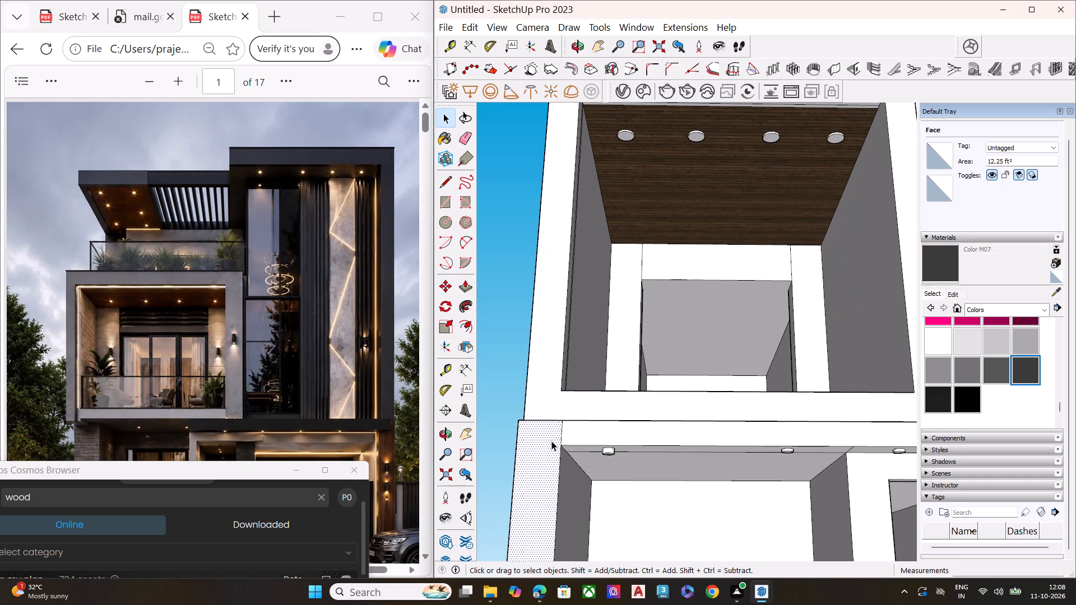
{"action": "key", "text": "p"}
{"action": "left_click", "coordinate": [546, 445]}
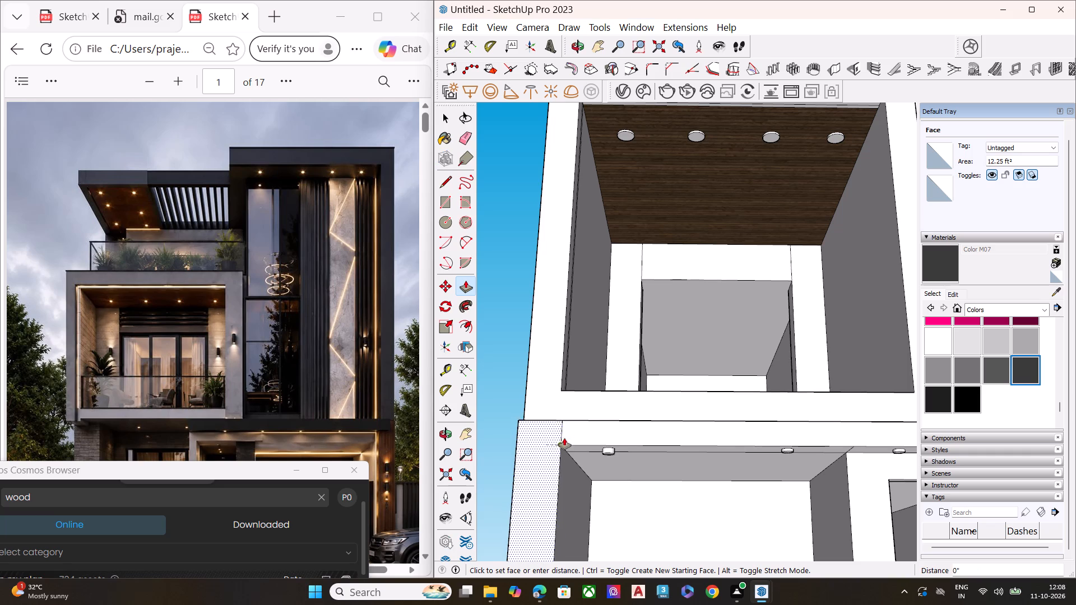
{"action": "middle_click_drag", "start_coordinate": [560, 452], "coordinate": [851, 492]}
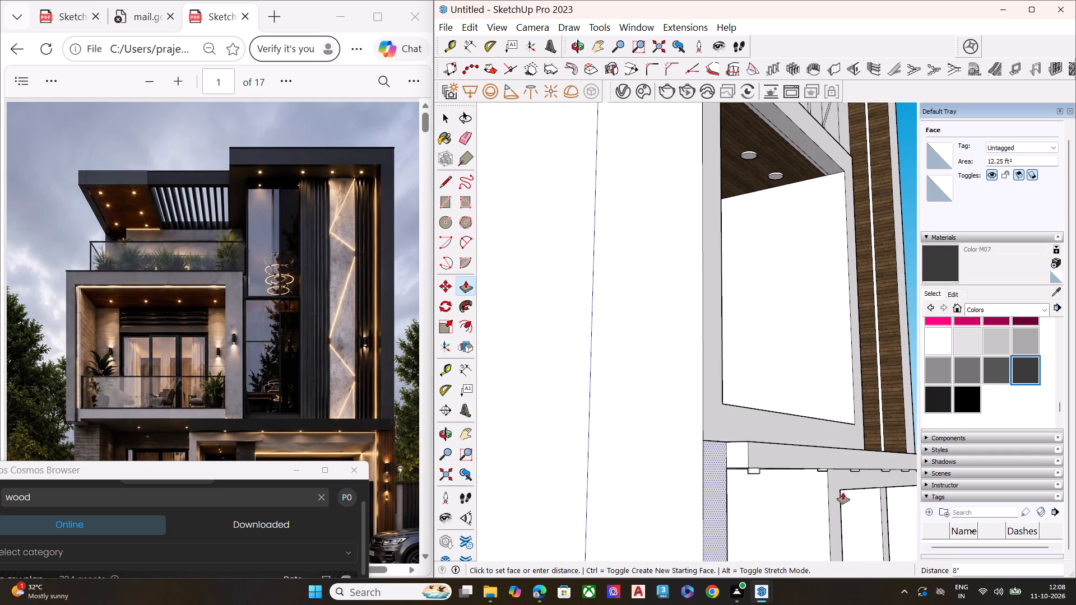
{"action": "scroll", "coordinate": [735, 444], "scroll_direction": "down", "scroll_amount": 8}
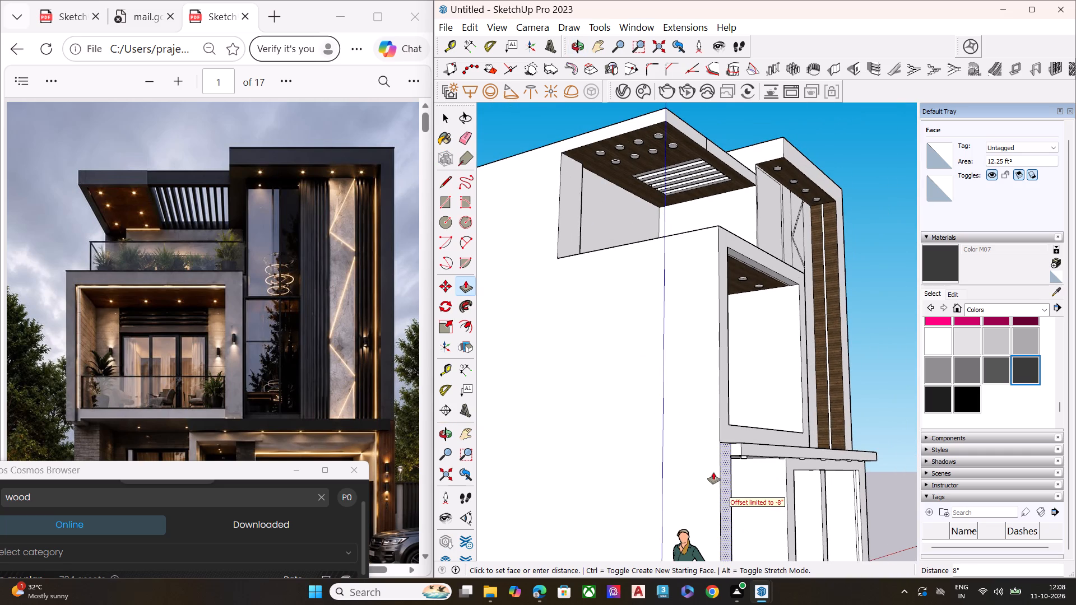
{"action": "left_click", "coordinate": [713, 472]}
{"action": "left_click", "coordinate": [728, 466]}
{"action": "left_click", "coordinate": [717, 468]}
{"action": "key", "text": "space"}
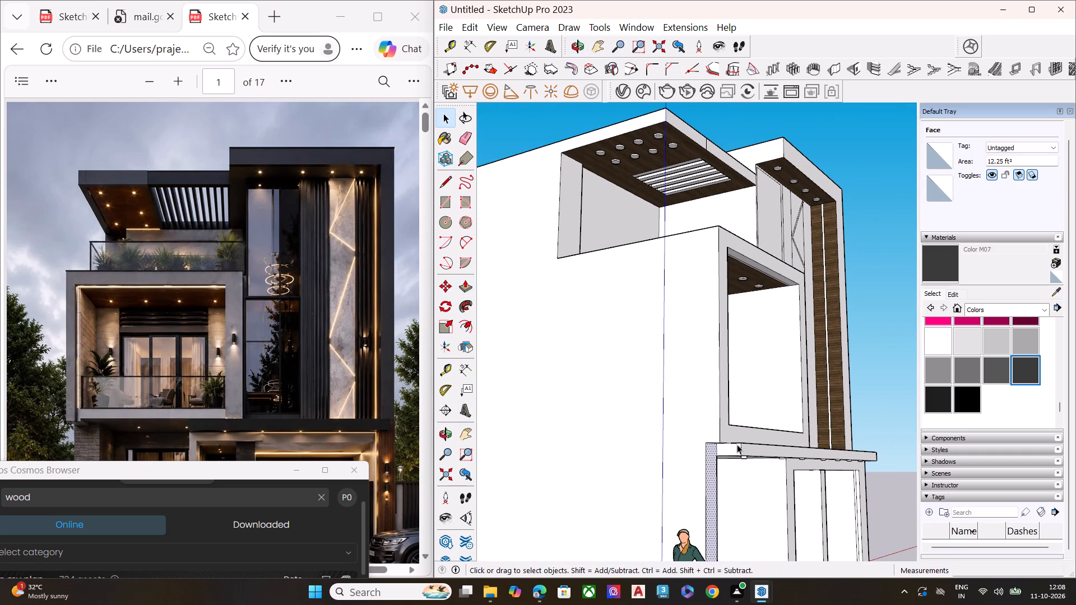
Pull the balcony frame's front face forward 8" so it is flush with the slab's front edge.
{"action": "middle_click_drag", "start_coordinate": [773, 425], "coordinate": [752, 501]}
{"action": "scroll", "coordinate": [752, 501], "scroll_direction": "up", "scroll_amount": 7}
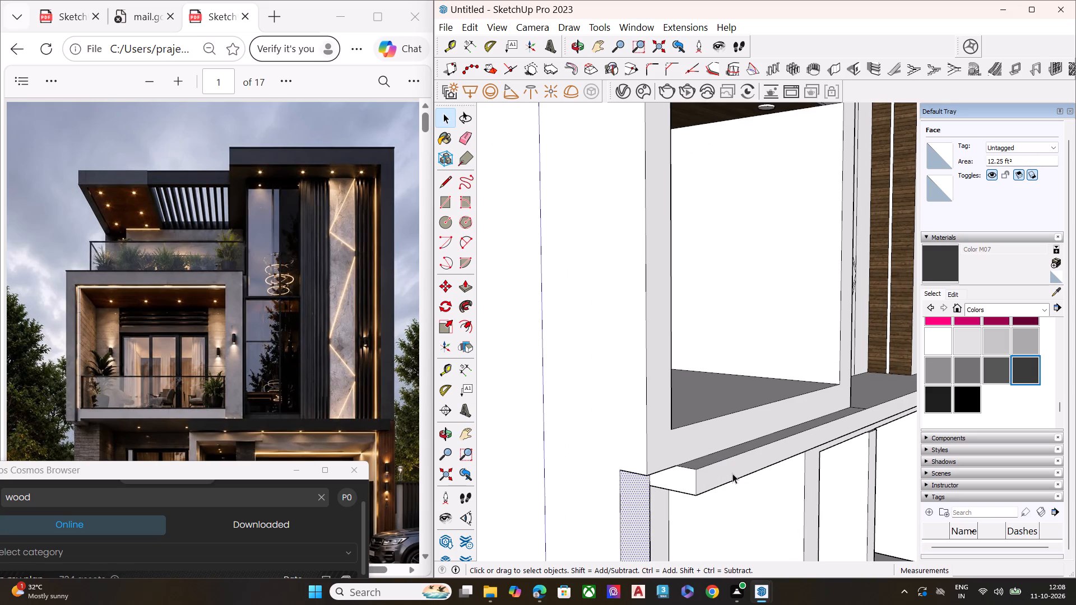
{"action": "middle_click_drag", "start_coordinate": [739, 444], "coordinate": [687, 491]}
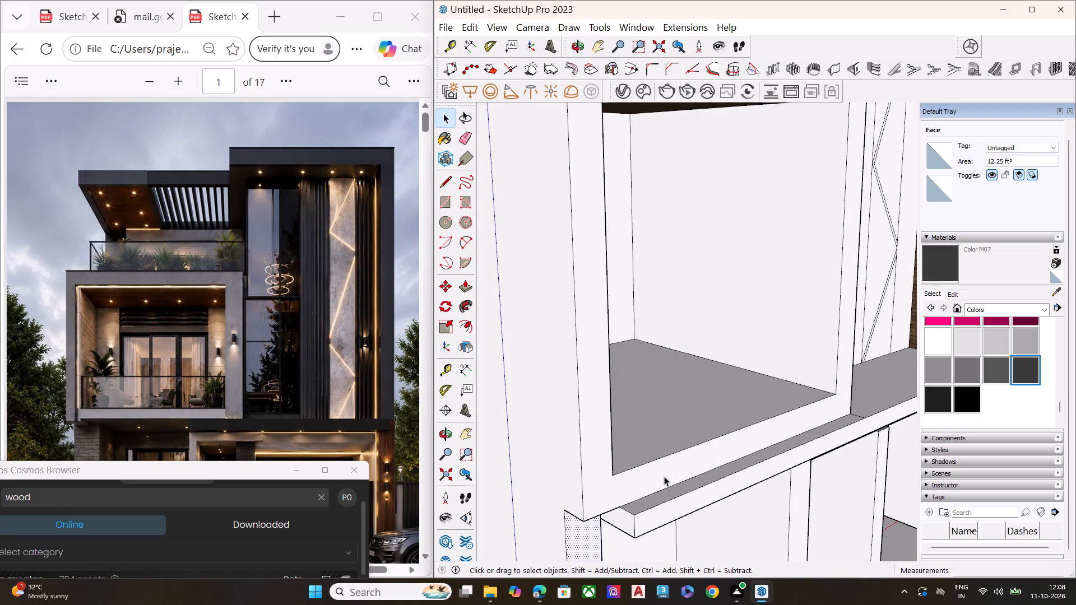
{"action": "left_click", "coordinate": [664, 476]}
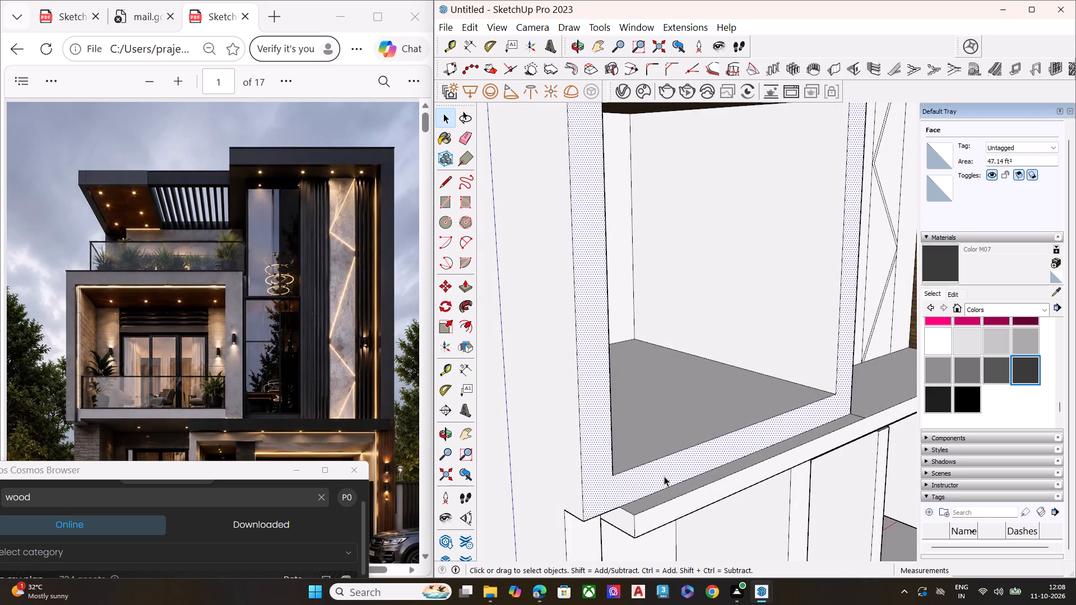
{"action": "key", "text": "p"}
{"action": "left_click", "coordinate": [664, 476]}
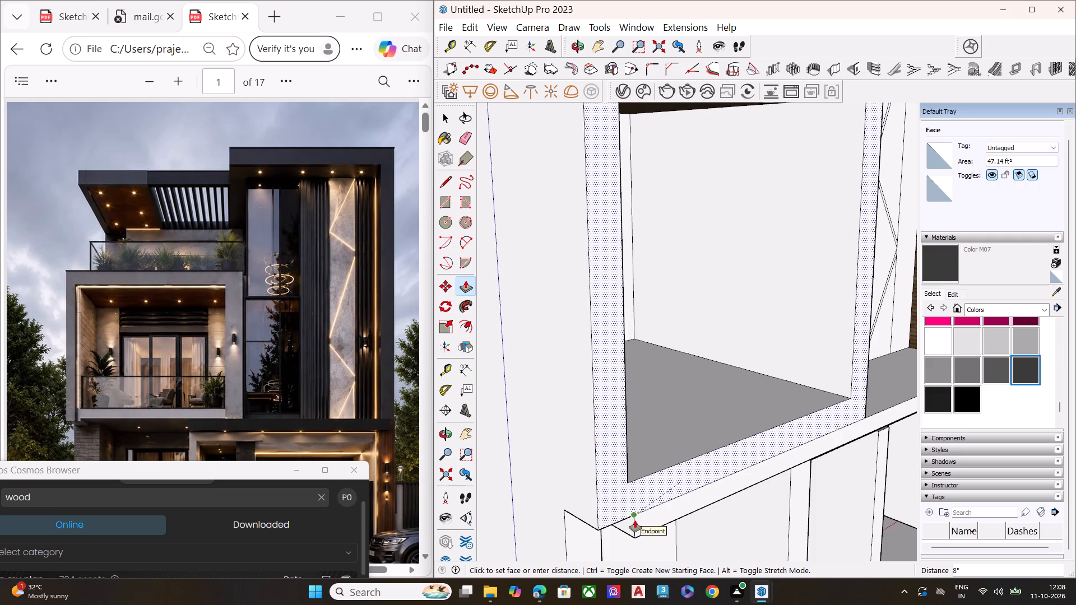
{"action": "left_click", "coordinate": [635, 520]}
{"action": "key", "text": "space"}
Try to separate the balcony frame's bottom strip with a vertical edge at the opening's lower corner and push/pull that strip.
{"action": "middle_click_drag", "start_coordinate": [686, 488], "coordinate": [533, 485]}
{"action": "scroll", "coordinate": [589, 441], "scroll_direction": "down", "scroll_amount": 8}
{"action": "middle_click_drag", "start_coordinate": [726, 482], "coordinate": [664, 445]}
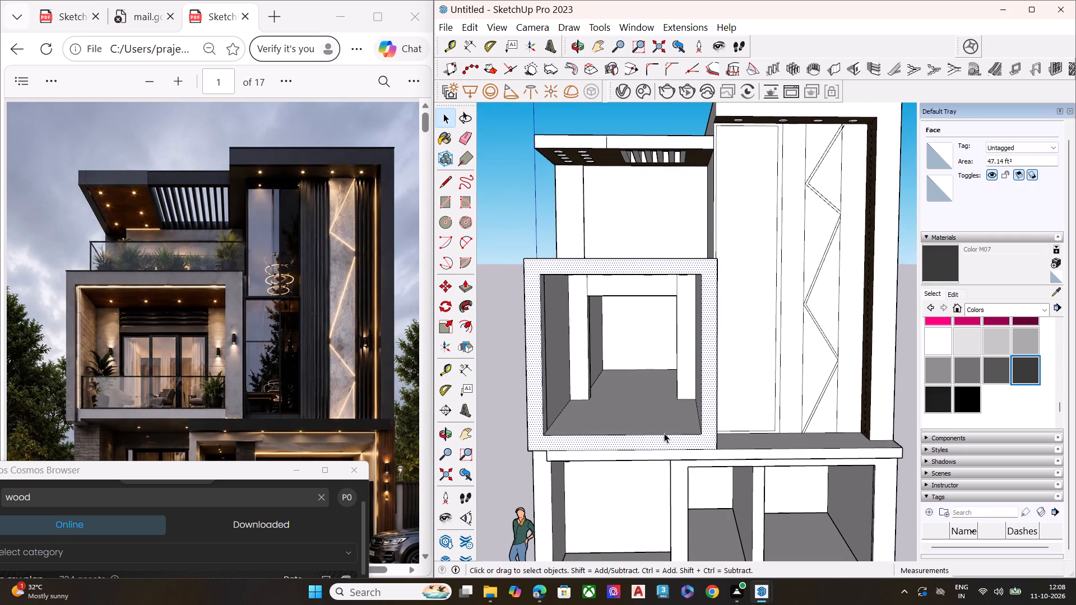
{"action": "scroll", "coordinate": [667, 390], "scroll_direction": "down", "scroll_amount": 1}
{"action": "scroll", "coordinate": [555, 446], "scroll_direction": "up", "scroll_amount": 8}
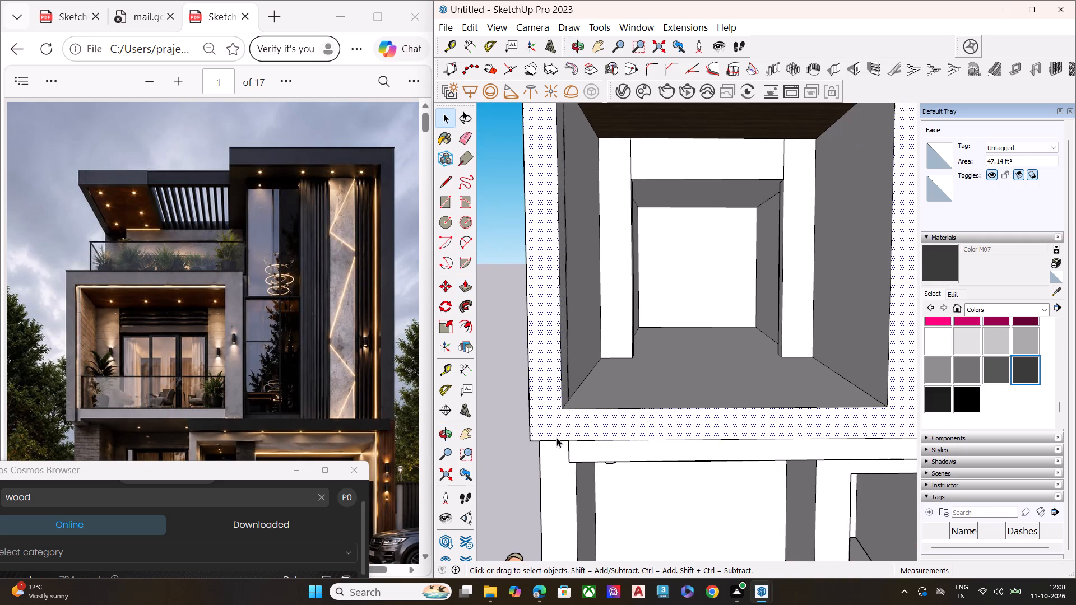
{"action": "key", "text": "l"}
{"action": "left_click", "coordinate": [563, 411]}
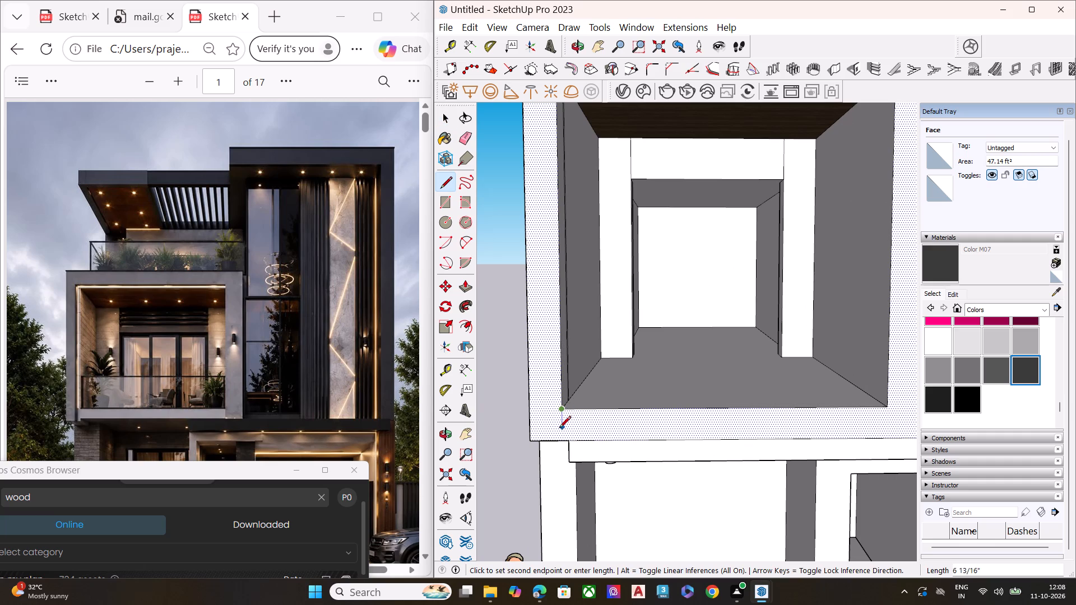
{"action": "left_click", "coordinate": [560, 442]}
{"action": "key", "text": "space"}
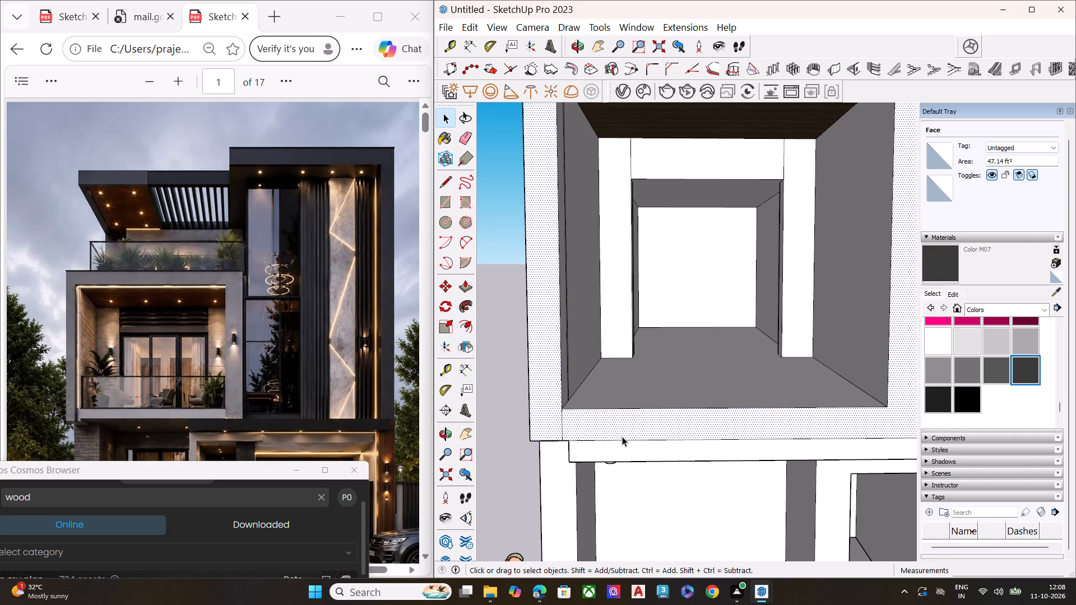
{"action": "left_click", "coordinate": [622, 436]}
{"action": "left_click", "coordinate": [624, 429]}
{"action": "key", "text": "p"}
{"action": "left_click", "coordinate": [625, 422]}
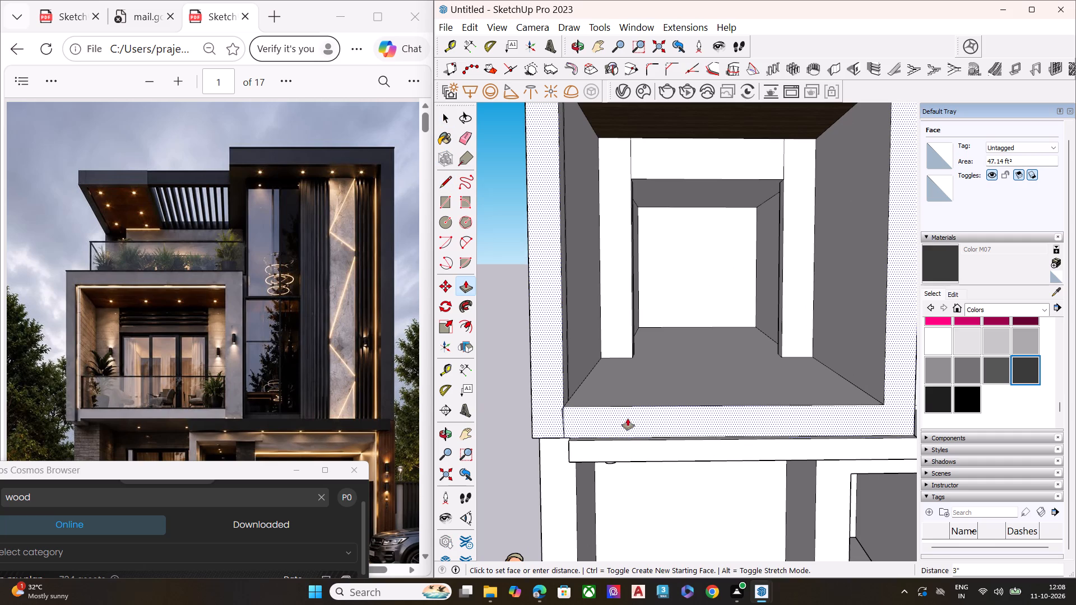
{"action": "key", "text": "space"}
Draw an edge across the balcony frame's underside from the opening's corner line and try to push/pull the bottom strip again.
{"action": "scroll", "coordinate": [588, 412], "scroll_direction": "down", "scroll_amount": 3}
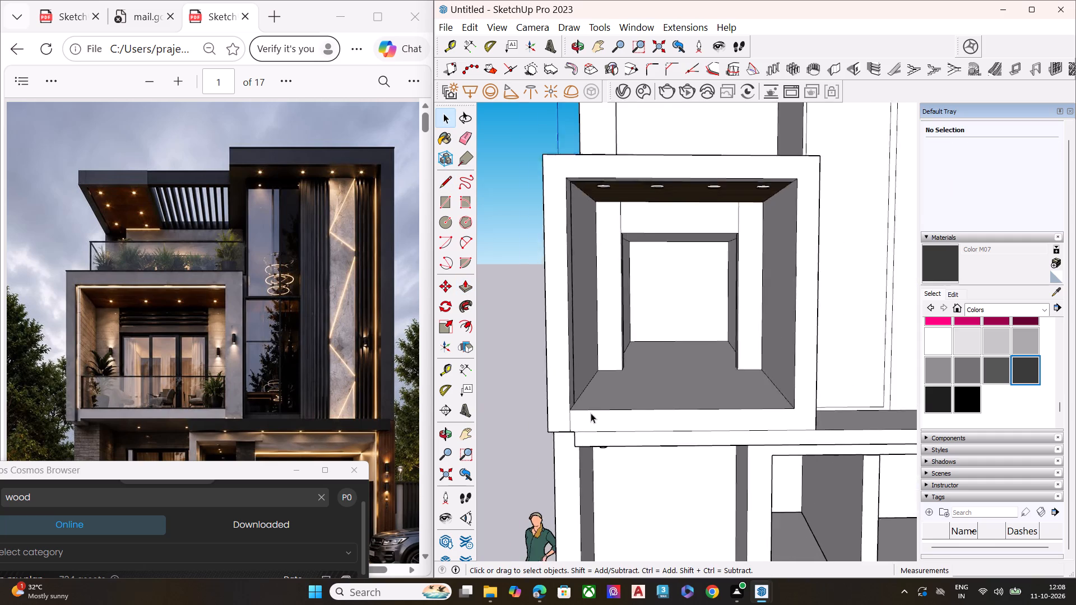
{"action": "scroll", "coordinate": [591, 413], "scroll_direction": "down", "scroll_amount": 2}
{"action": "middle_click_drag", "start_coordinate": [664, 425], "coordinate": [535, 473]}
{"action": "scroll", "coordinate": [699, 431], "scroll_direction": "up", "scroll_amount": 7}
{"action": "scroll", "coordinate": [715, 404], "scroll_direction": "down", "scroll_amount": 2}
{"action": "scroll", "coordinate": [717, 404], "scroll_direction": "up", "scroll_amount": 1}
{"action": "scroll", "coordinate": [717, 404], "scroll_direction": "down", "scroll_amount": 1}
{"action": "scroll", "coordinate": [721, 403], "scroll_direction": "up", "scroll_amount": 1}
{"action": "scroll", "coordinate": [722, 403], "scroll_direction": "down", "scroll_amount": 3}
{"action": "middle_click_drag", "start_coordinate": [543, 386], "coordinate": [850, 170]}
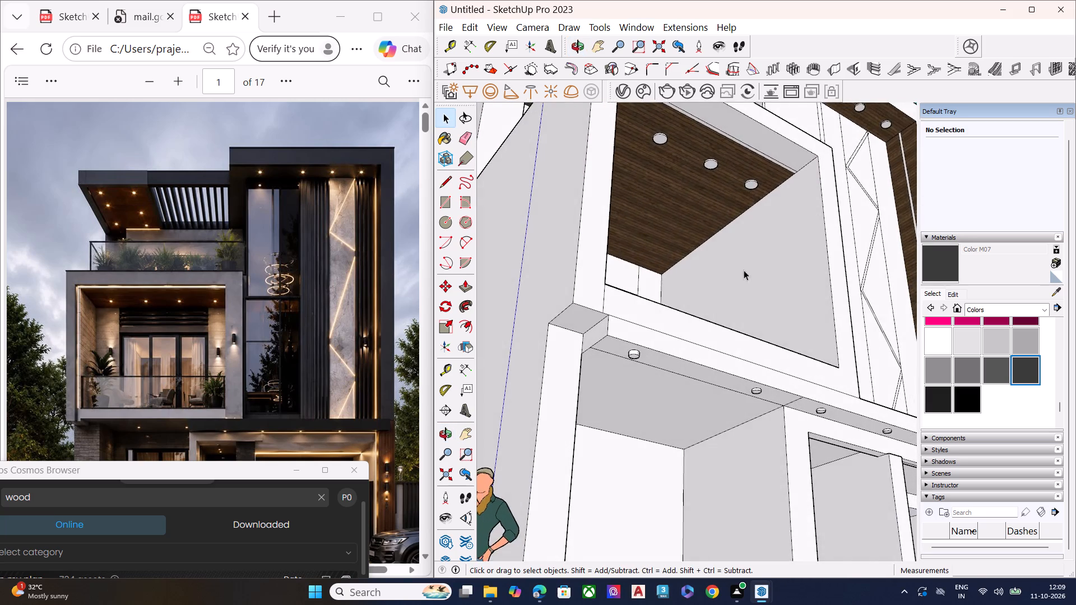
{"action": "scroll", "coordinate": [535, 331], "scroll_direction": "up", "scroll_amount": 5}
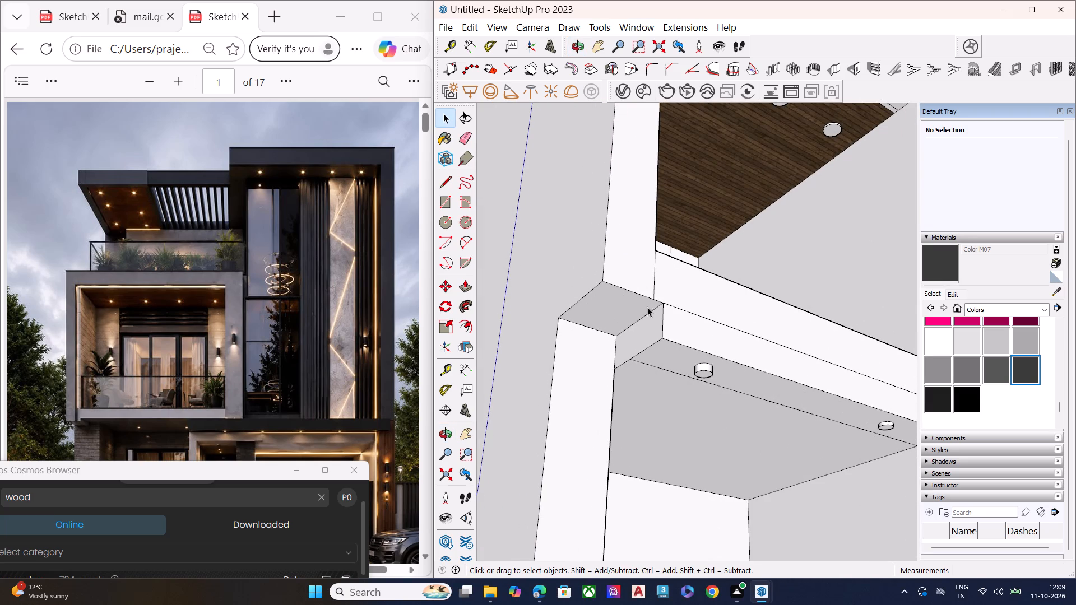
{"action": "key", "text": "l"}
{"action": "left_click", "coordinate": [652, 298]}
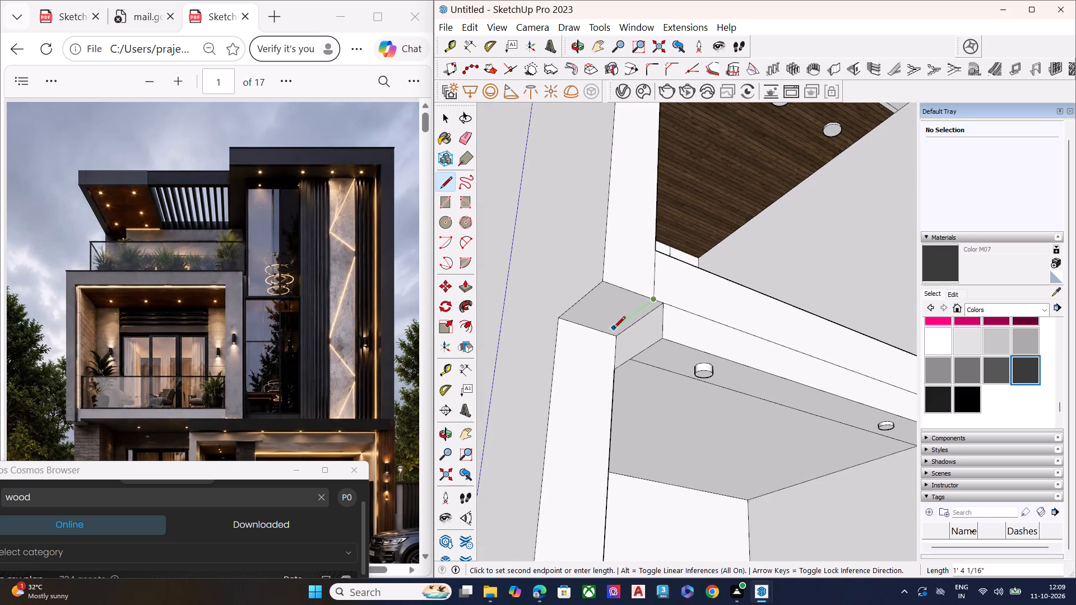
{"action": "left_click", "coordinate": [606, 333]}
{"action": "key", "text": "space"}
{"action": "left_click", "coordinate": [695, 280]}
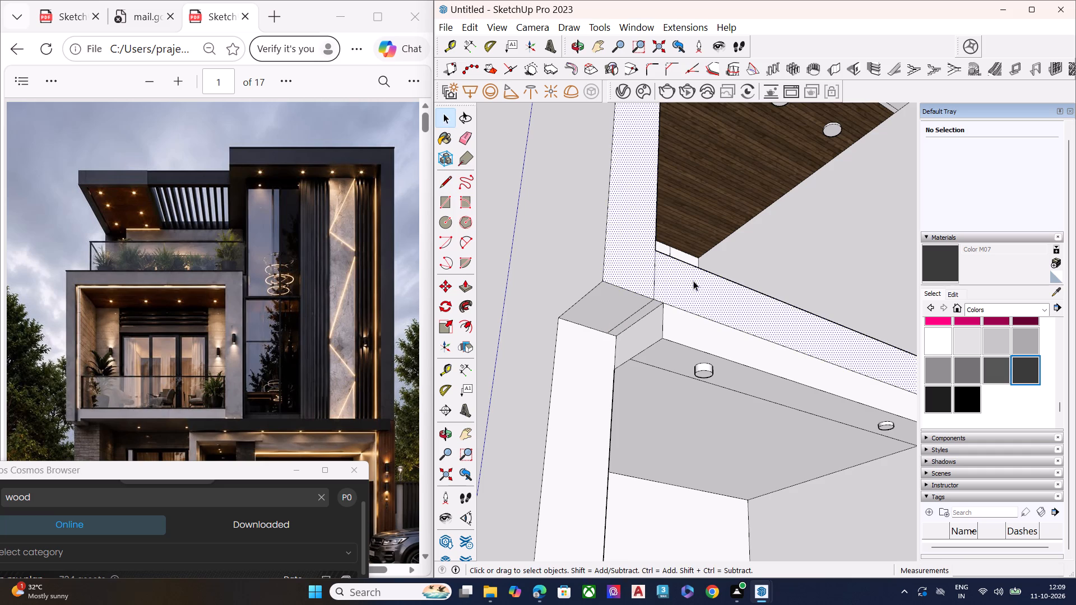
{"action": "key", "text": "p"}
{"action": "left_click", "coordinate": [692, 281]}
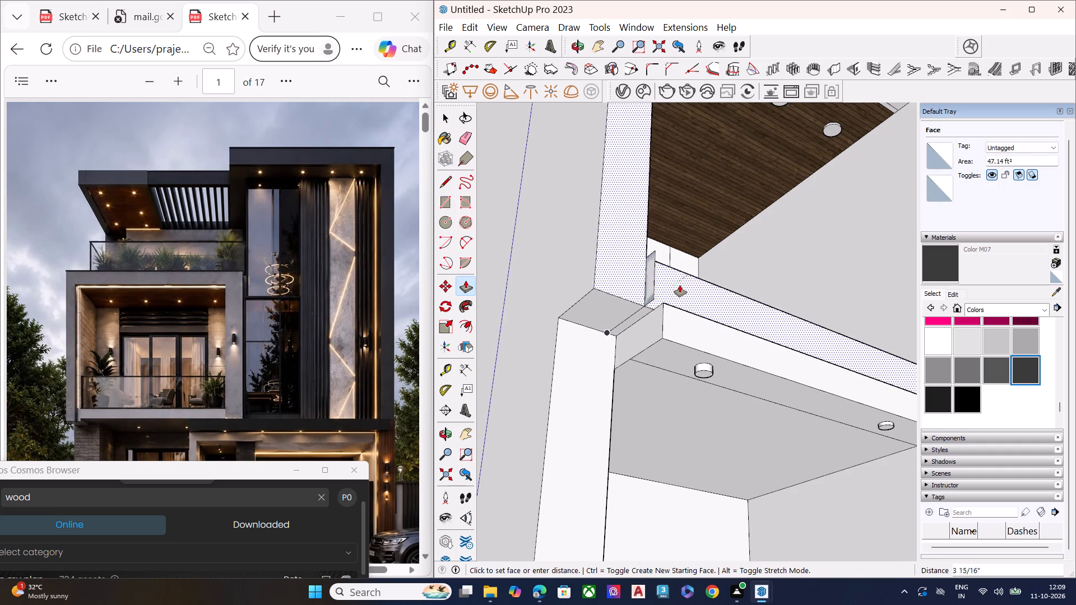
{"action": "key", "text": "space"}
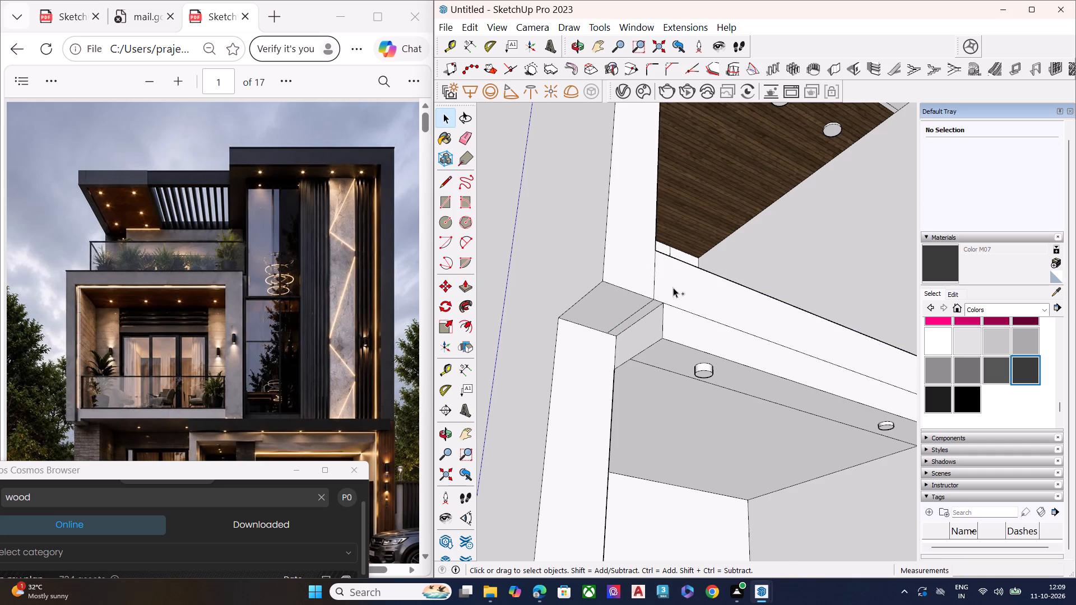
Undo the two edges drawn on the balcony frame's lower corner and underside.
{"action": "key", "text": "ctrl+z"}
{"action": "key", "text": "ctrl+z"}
Extend the slab band's end face sideways over the recessed pier to the balcony frame's outer corner.
{"action": "scroll", "coordinate": [656, 302], "scroll_direction": "down", "scroll_amount": 2}
{"action": "middle_click_drag", "start_coordinate": [675, 309], "coordinate": [642, 374]}
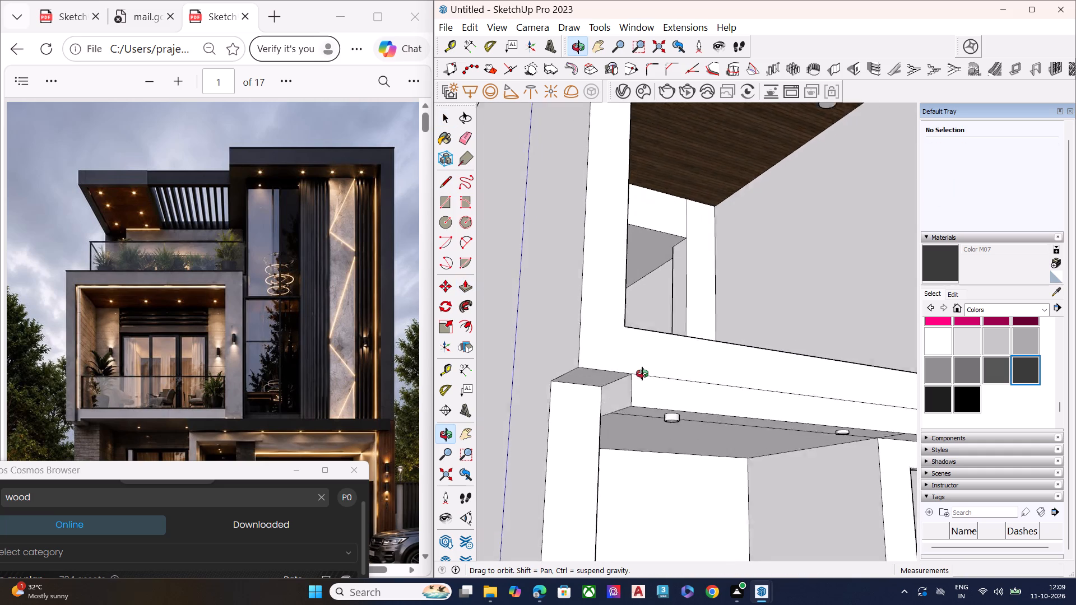
{"action": "middle_click_drag", "start_coordinate": [642, 374], "coordinate": [620, 371]}
{"action": "scroll", "coordinate": [605, 389], "scroll_direction": "up", "scroll_amount": 4}
{"action": "left_click", "coordinate": [595, 395]}
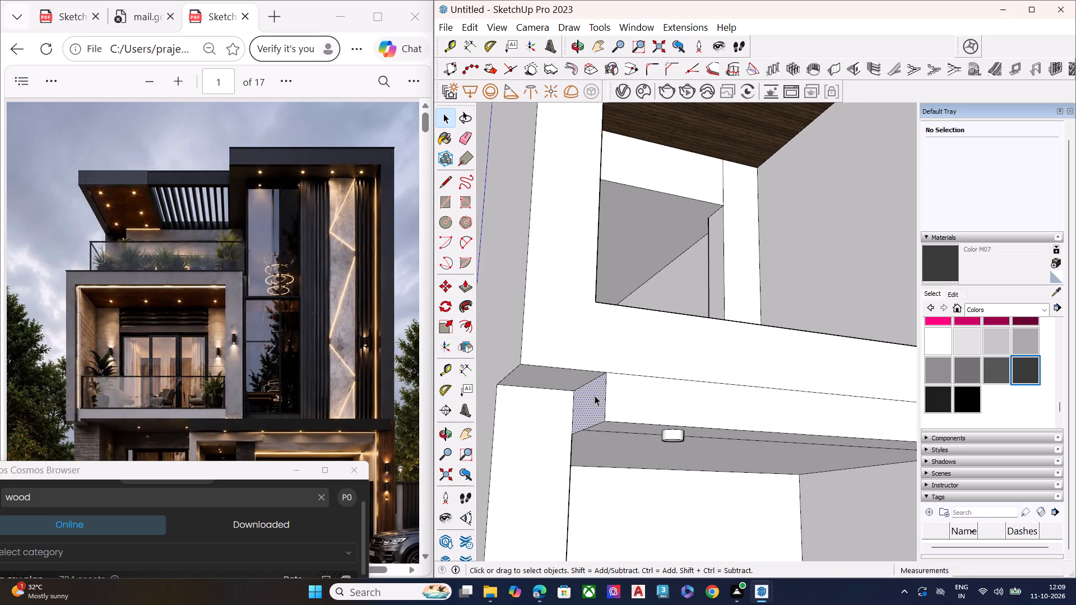
{"action": "key", "text": "p"}
{"action": "left_click", "coordinate": [595, 395]}
{"action": "left_click", "coordinate": [515, 361]}
{"action": "key", "text": "space"}
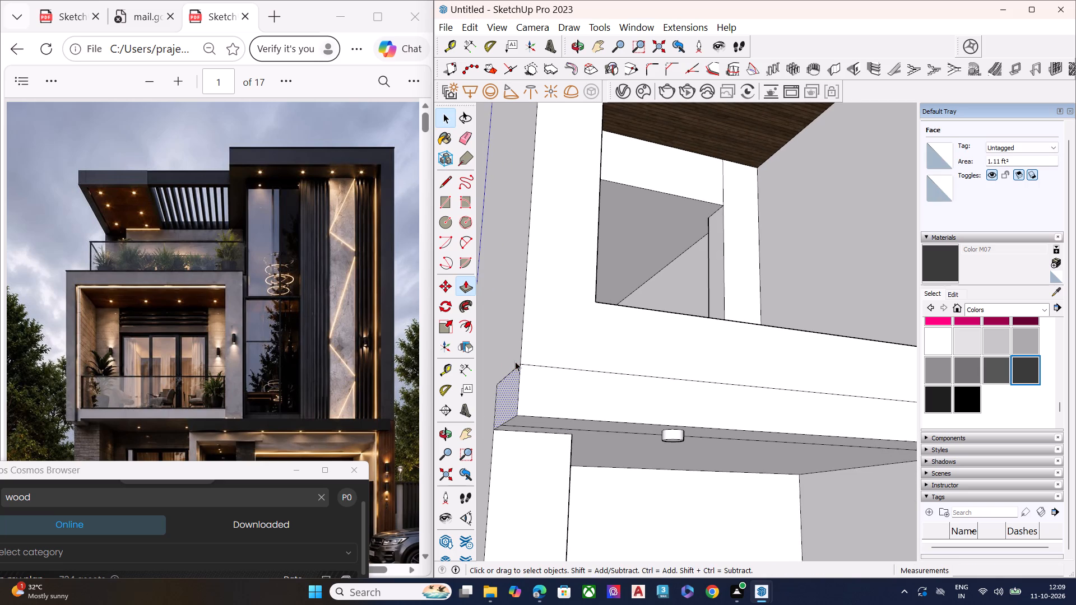
Draw a vertical edge from the balcony opening's lower corner down to the frame's bottom edge and select the adjoining frame face.
{"action": "key", "text": "l"}
{"action": "left_click", "coordinate": [595, 303]}
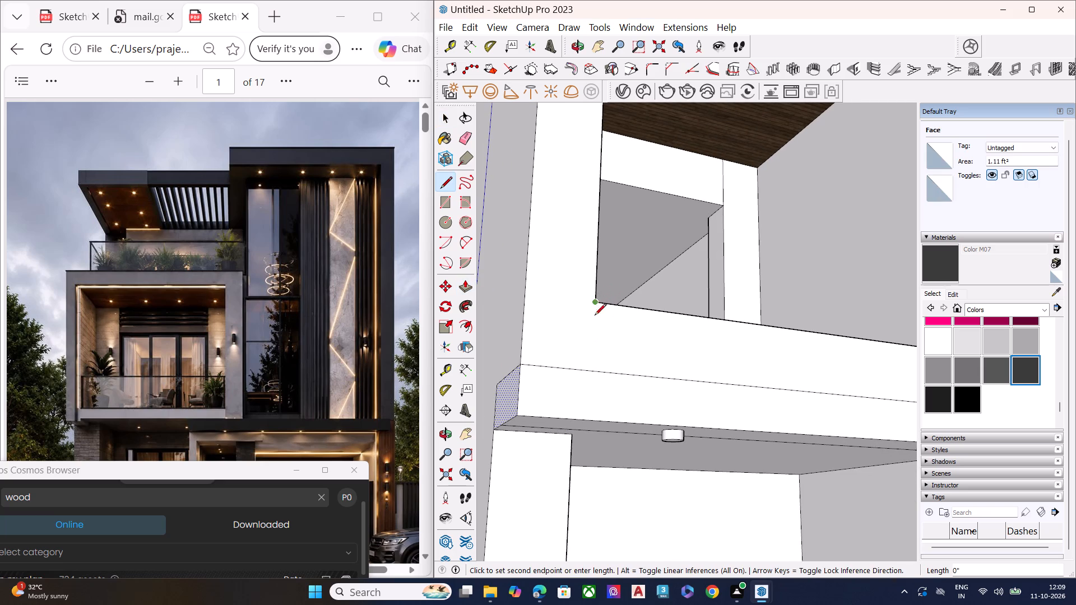
{"action": "left_click", "coordinate": [589, 369]}
{"action": "key", "text": "space"}
{"action": "left_click", "coordinate": [617, 348]}
{"action": "left_click", "coordinate": [617, 347]}
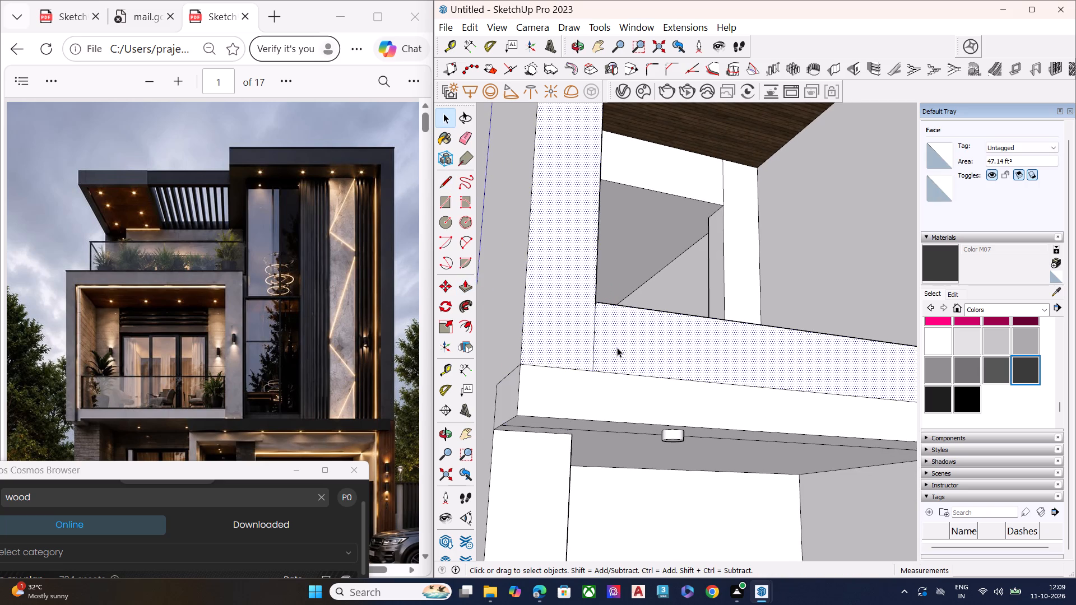
Select the new vertical edge below the balcony opening's lower corner.
{"action": "middle_click_drag", "start_coordinate": [622, 356], "coordinate": [800, 465]}
{"action": "scroll", "coordinate": [734, 359], "scroll_direction": "up", "scroll_amount": 2}
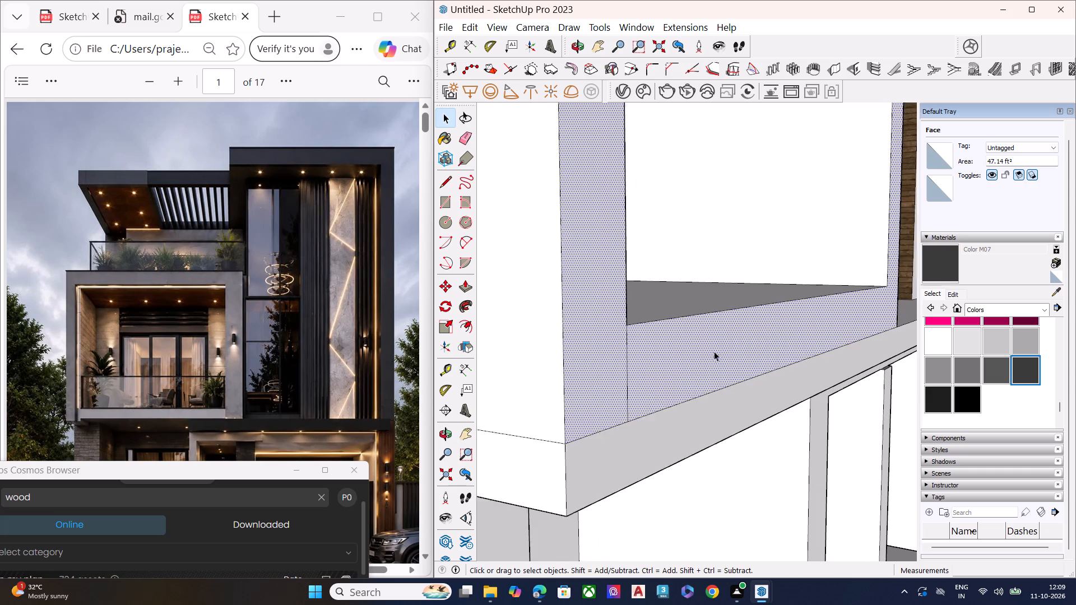
{"action": "scroll", "coordinate": [714, 351], "scroll_direction": "up", "scroll_amount": 1}
{"action": "left_click", "coordinate": [670, 343]}
{"action": "key", "text": "space"}
{"action": "left_click", "coordinate": [615, 372]}
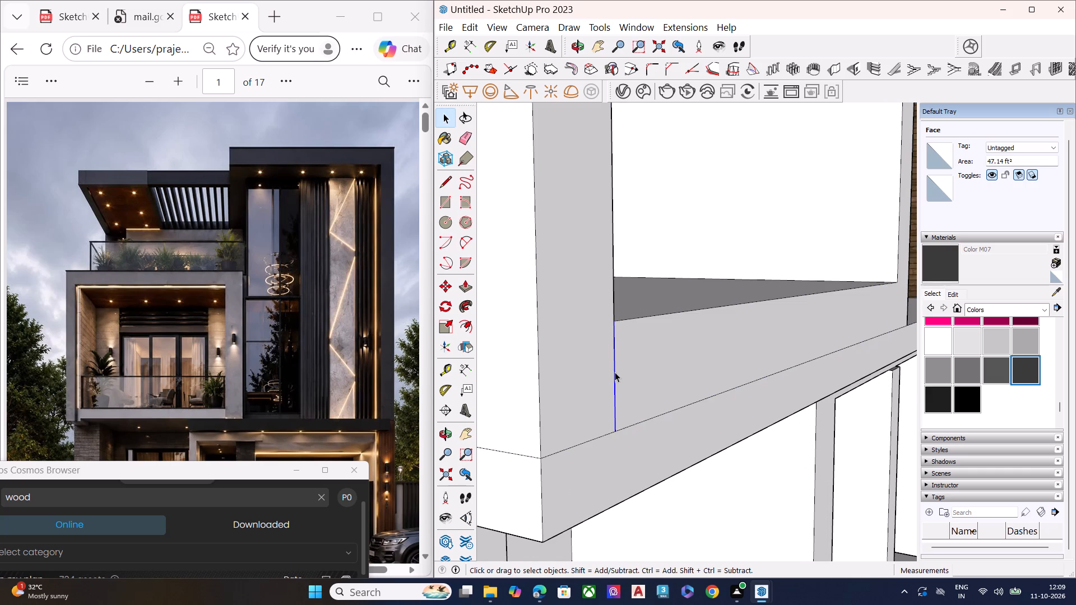
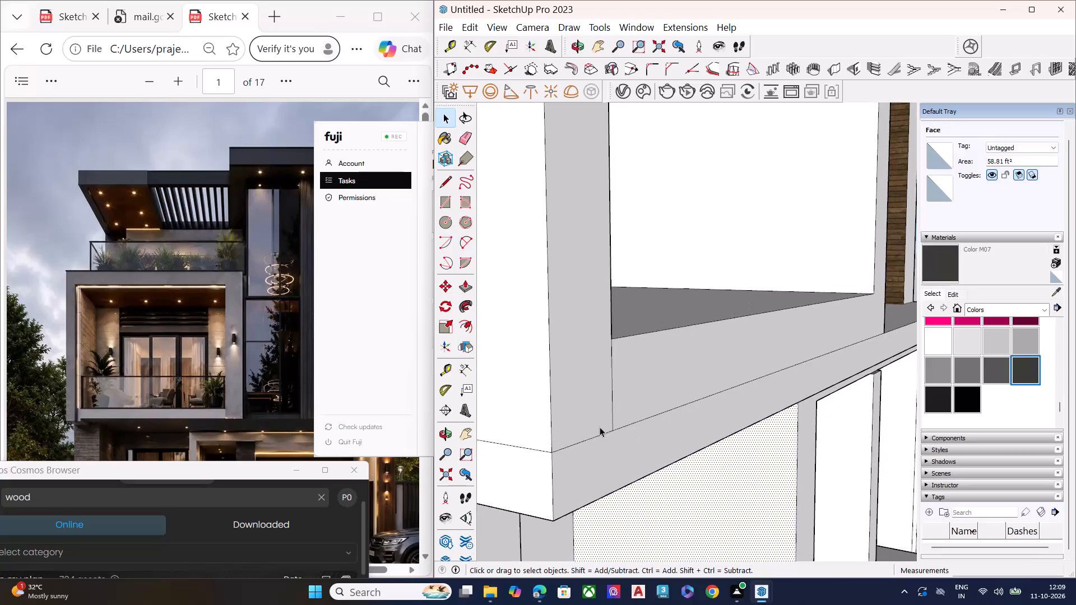
Examine the facade model from several angles against the reference image, covering the piers, slab band, balcony frame and side wall.
{"action": "scroll", "coordinate": [589, 370], "scroll_direction": "down", "scroll_amount": 8}
{"action": "middle_click_drag", "start_coordinate": [775, 436], "coordinate": [652, 424]}
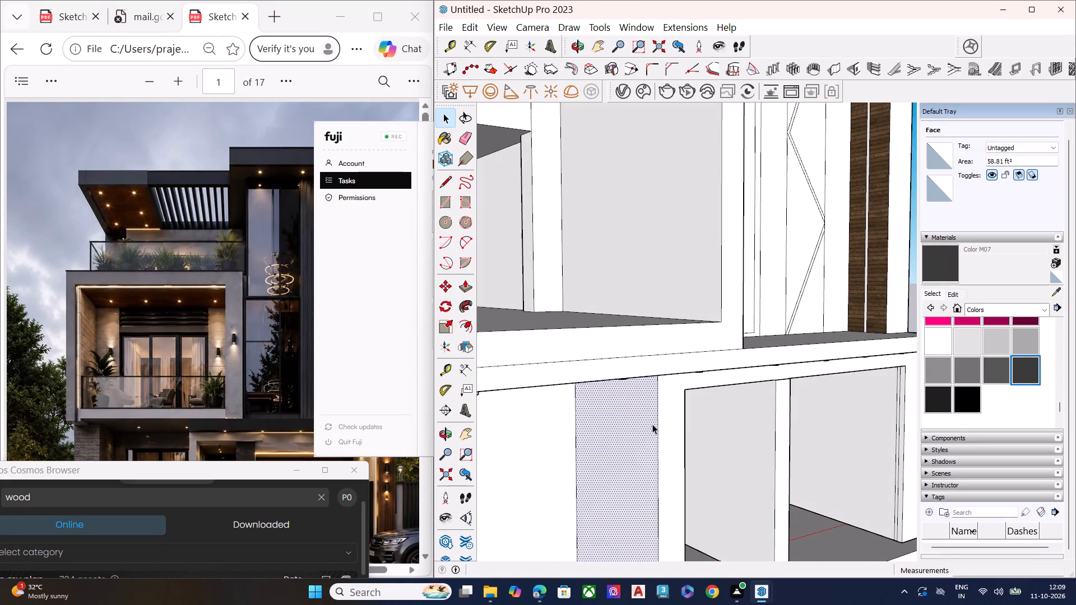
{"action": "scroll", "coordinate": [684, 425], "scroll_direction": "down", "scroll_amount": 8}
{"action": "middle_click_drag", "start_coordinate": [635, 456], "coordinate": [692, 445]}
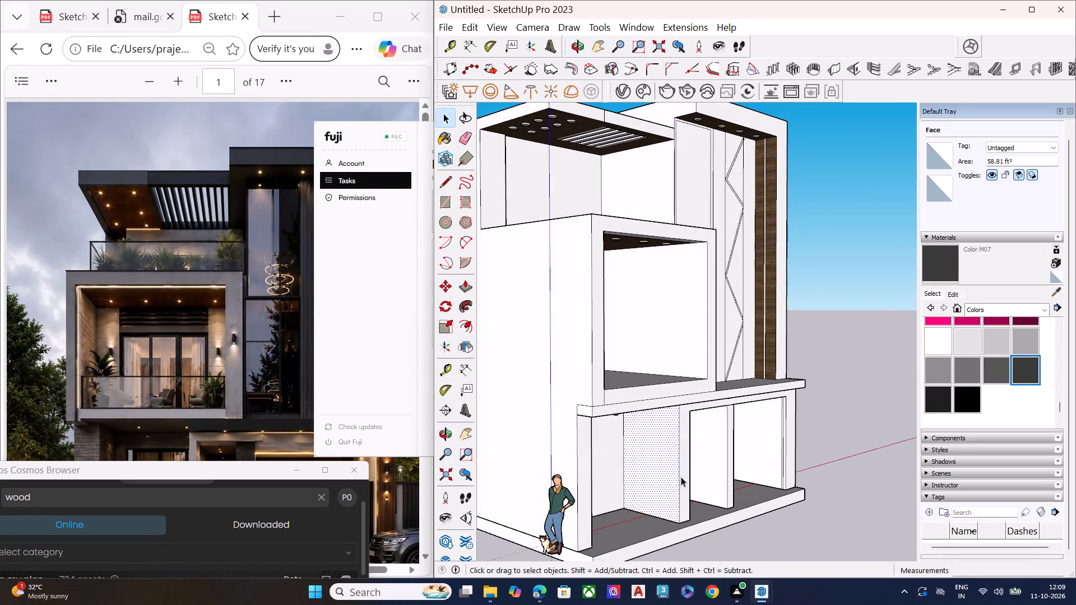
{"action": "scroll", "coordinate": [625, 463], "scroll_direction": "down", "scroll_amount": 6}
{"action": "middle_click_drag", "start_coordinate": [726, 483], "coordinate": [570, 499]}
{"action": "scroll", "coordinate": [618, 475], "scroll_direction": "up", "scroll_amount": 10}
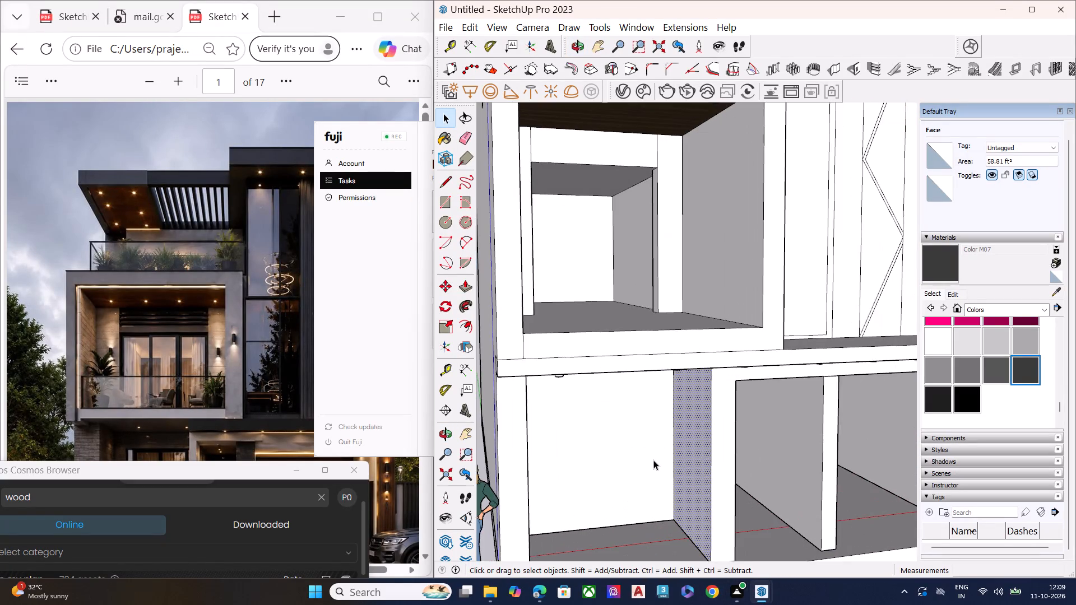
{"action": "scroll", "coordinate": [653, 460], "scroll_direction": "down", "scroll_amount": 5}
{"action": "middle_click_drag", "start_coordinate": [652, 499], "coordinate": [641, 392]}
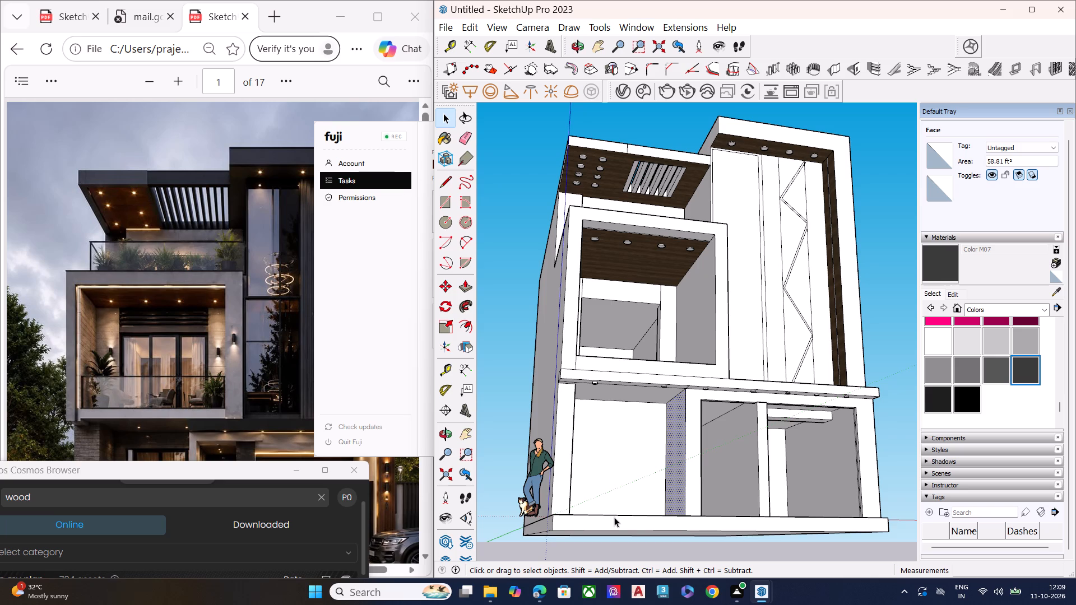
{"action": "middle_click_drag", "start_coordinate": [579, 496], "coordinate": [599, 523]}
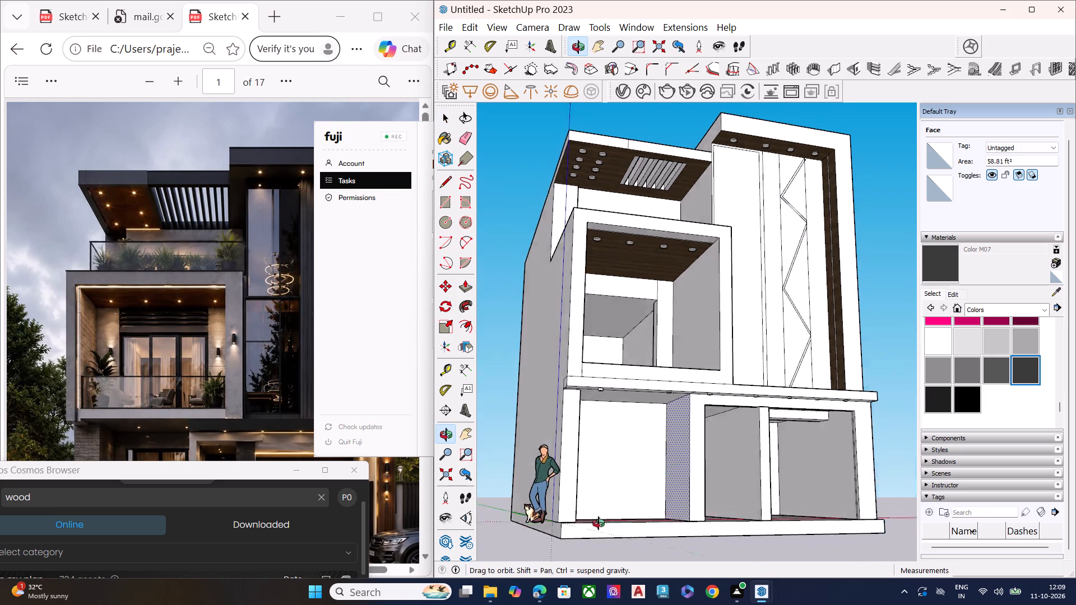
{"action": "middle_click_drag", "start_coordinate": [599, 523], "coordinate": [606, 534]}
{"action": "scroll", "coordinate": [597, 480], "scroll_direction": "down", "scroll_amount": 6}
{"action": "middle_click_drag", "start_coordinate": [609, 497], "coordinate": [658, 507]}
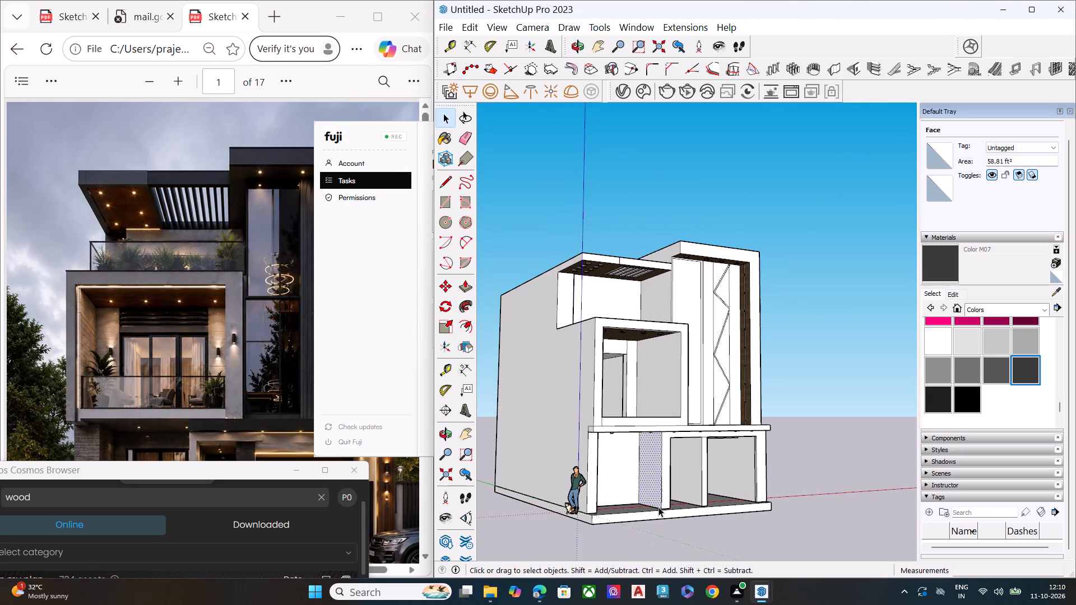
{"action": "left_click", "coordinate": [301, 30]}
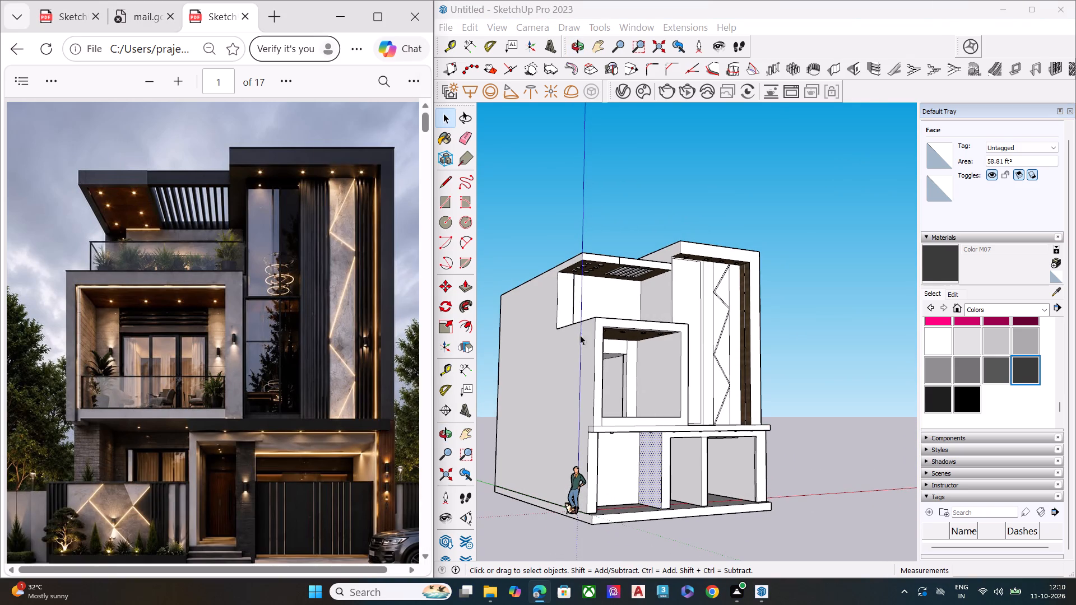
{"action": "scroll", "coordinate": [611, 412], "scroll_direction": "up", "scroll_amount": 8}
{"action": "scroll", "coordinate": [712, 287], "scroll_direction": "down", "scroll_amount": 8}
{"action": "middle_click_drag", "start_coordinate": [754, 350], "coordinate": [790, 471]}
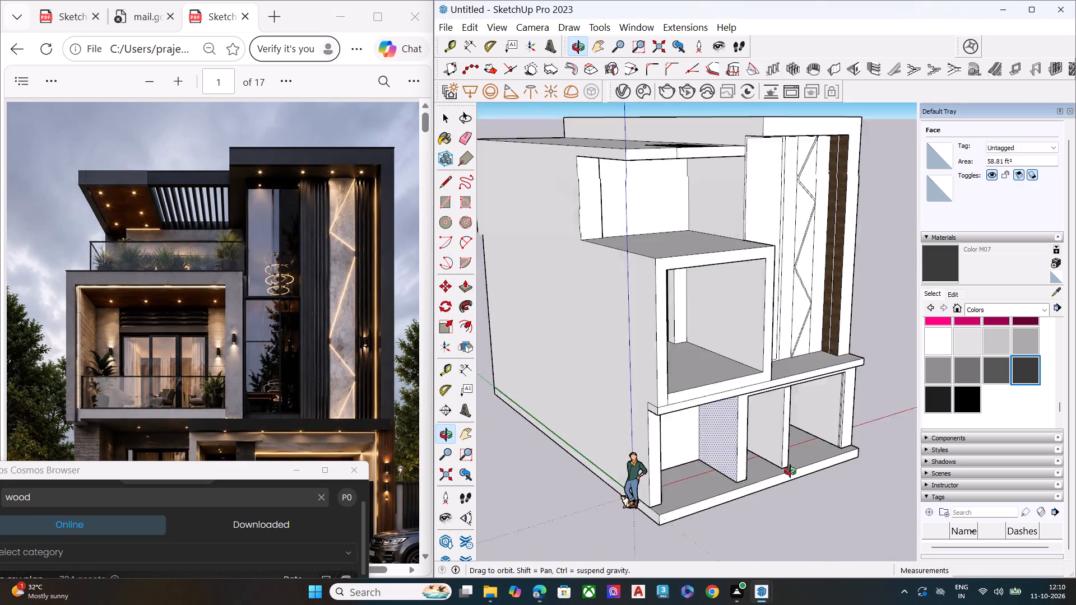
{"action": "middle_click_drag", "start_coordinate": [790, 471], "coordinate": [874, 456]}
{"action": "left_click", "coordinate": [844, 477]}
{"action": "middle_click_drag", "start_coordinate": [820, 504], "coordinate": [800, 468]}
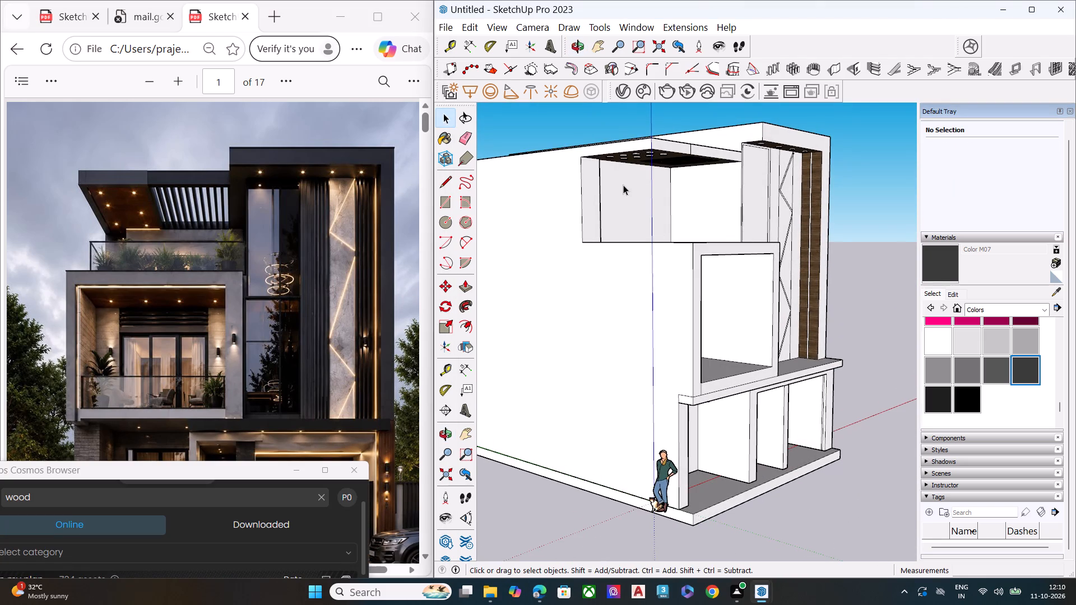
{"action": "scroll", "coordinate": [558, 140], "scroll_direction": "up", "scroll_amount": 7}
{"action": "middle_click_drag", "start_coordinate": [661, 174], "coordinate": [692, 245]}
{"action": "scroll", "coordinate": [653, 221], "scroll_direction": "down", "scroll_amount": 9}
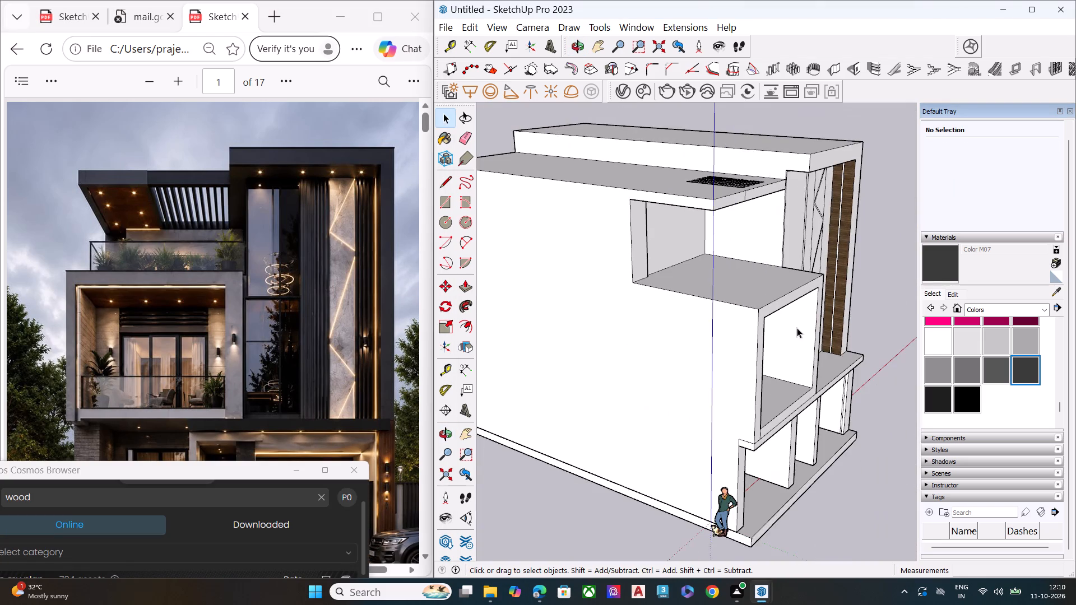
{"action": "middle_click_drag", "start_coordinate": [804, 384], "coordinate": [741, 296]}
{"action": "scroll", "coordinate": [717, 301], "scroll_direction": "up", "scroll_amount": 4}
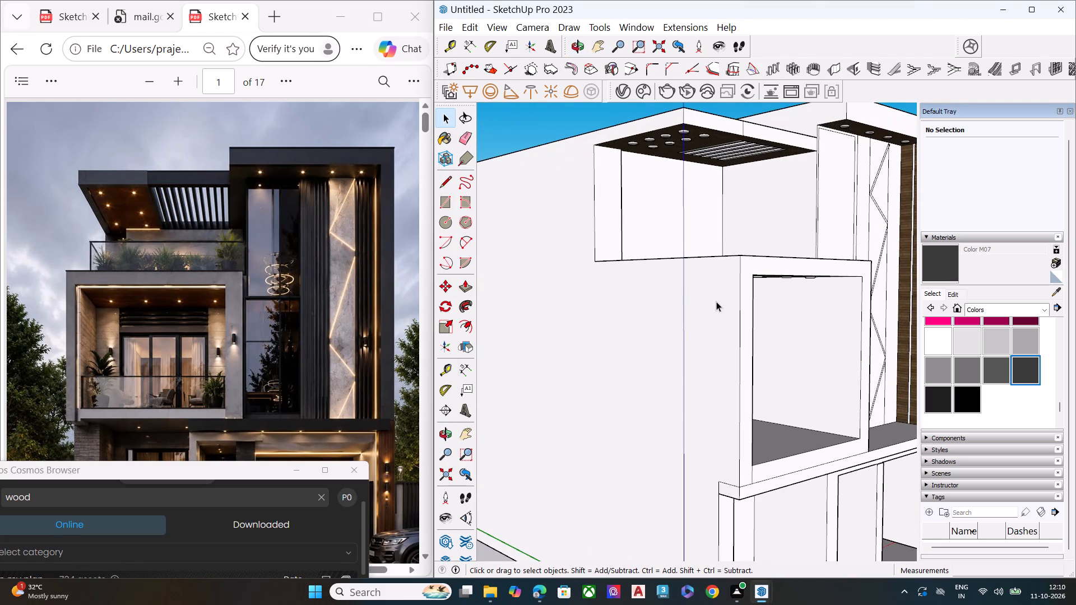
{"action": "scroll", "coordinate": [716, 301], "scroll_direction": "down", "scroll_amount": 3}
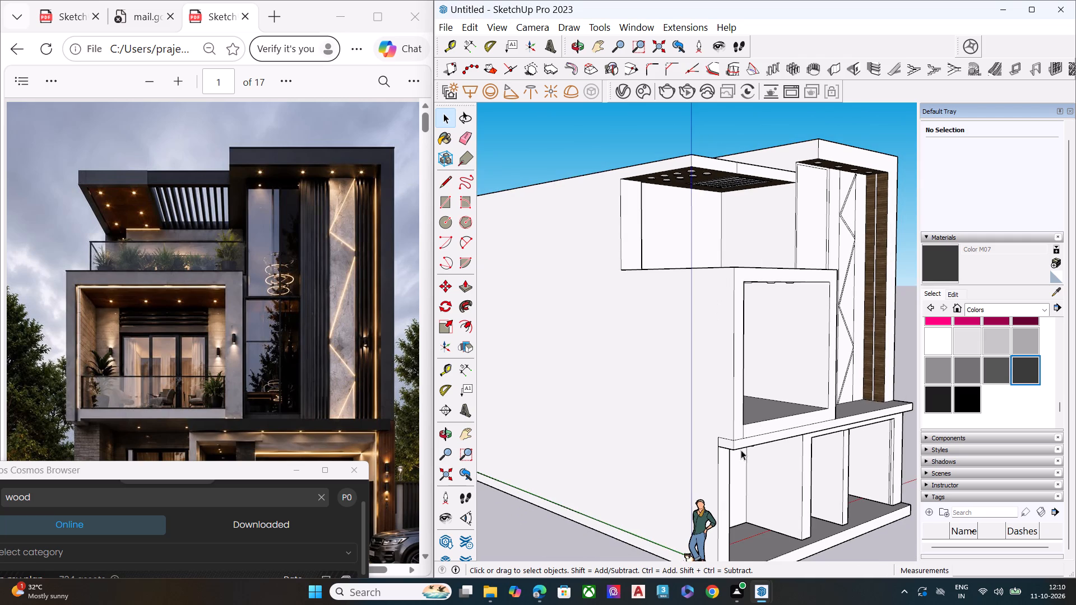
Delete the top edge and the short vertical edge of the slab band's end face beside the balcony frame's outer corner.
{"action": "middle_click_drag", "start_coordinate": [741, 450], "coordinate": [729, 370]}
{"action": "scroll", "coordinate": [729, 407], "scroll_direction": "up", "scroll_amount": 1}
{"action": "scroll", "coordinate": [729, 408], "scroll_direction": "down", "scroll_amount": 1}
{"action": "scroll", "coordinate": [729, 408], "scroll_direction": "up", "scroll_amount": 1}
{"action": "scroll", "coordinate": [729, 408], "scroll_direction": "down", "scroll_amount": 1}
{"action": "scroll", "coordinate": [729, 408], "scroll_direction": "up", "scroll_amount": 12}
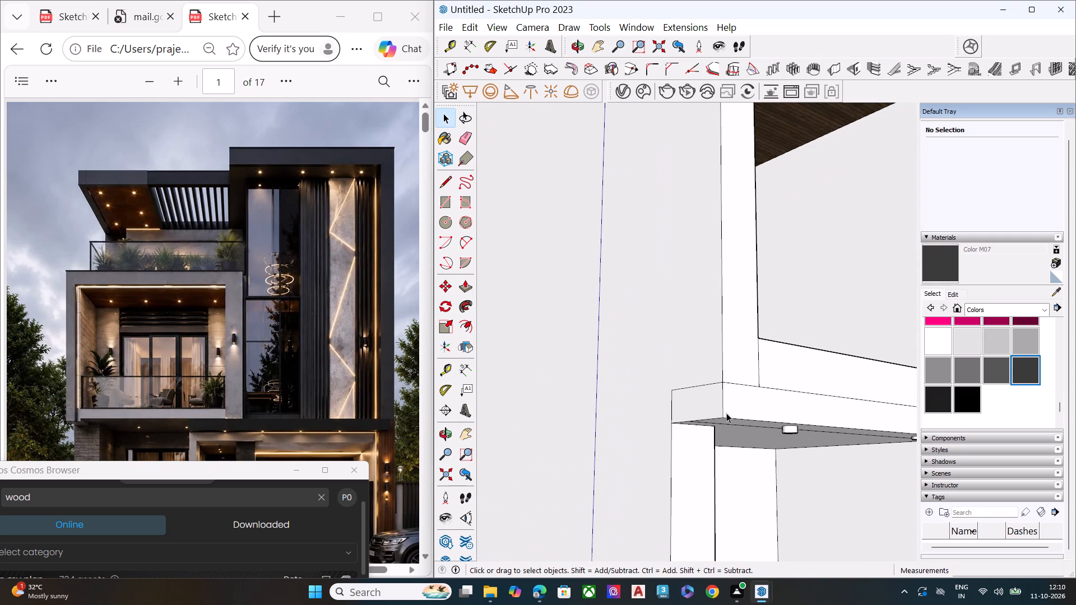
{"action": "left_click", "coordinate": [682, 390]}
{"action": "key", "text": "Delete"}
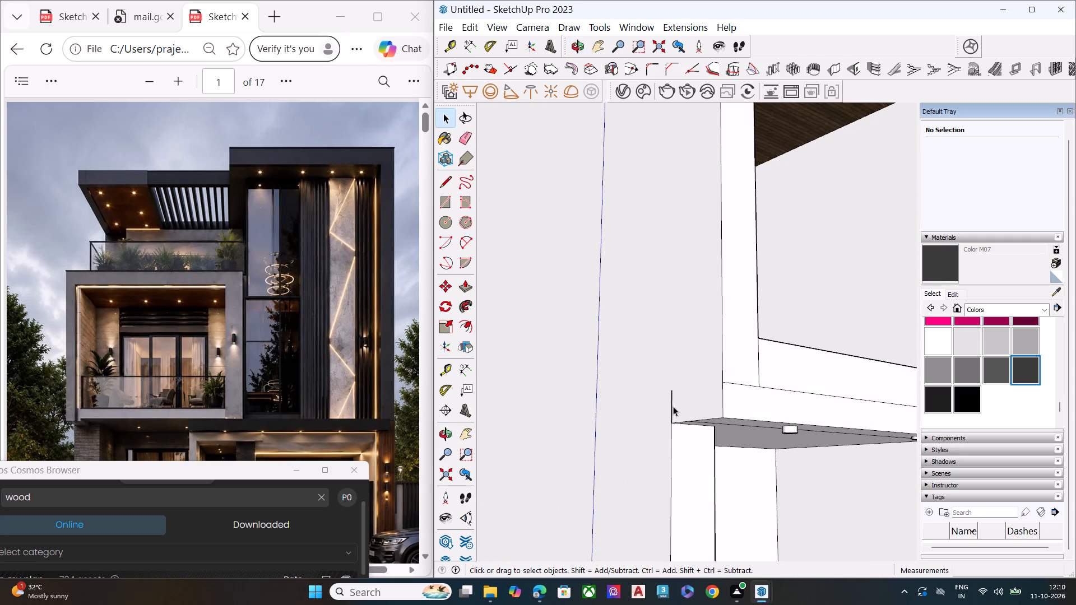
{"action": "left_click", "coordinate": [670, 405]}
{"action": "key", "text": "Delete"}
Examine the ground floor and balcony in the reference image and compare them with the model's balcony corner.
{"action": "scroll", "coordinate": [238, 303], "scroll_direction": "down", "scroll_amount": 4}
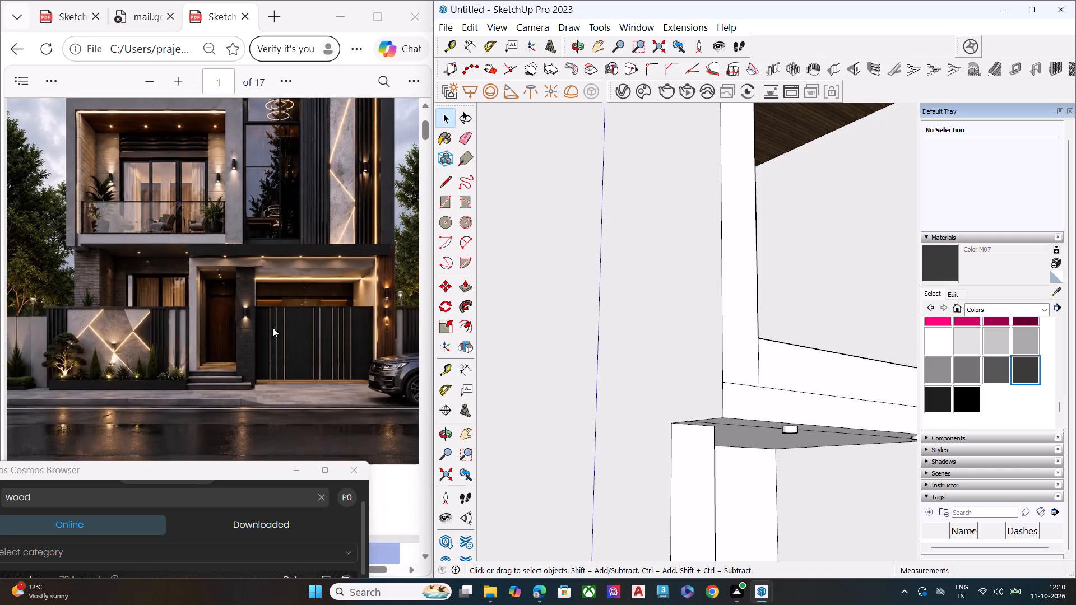
{"action": "scroll", "coordinate": [272, 327], "scroll_direction": "down", "scroll_amount": 2}
{"action": "scroll", "coordinate": [322, 339], "scroll_direction": "down", "scroll_amount": 1}
{"action": "scroll", "coordinate": [322, 339], "scroll_direction": "up", "scroll_amount": 7}
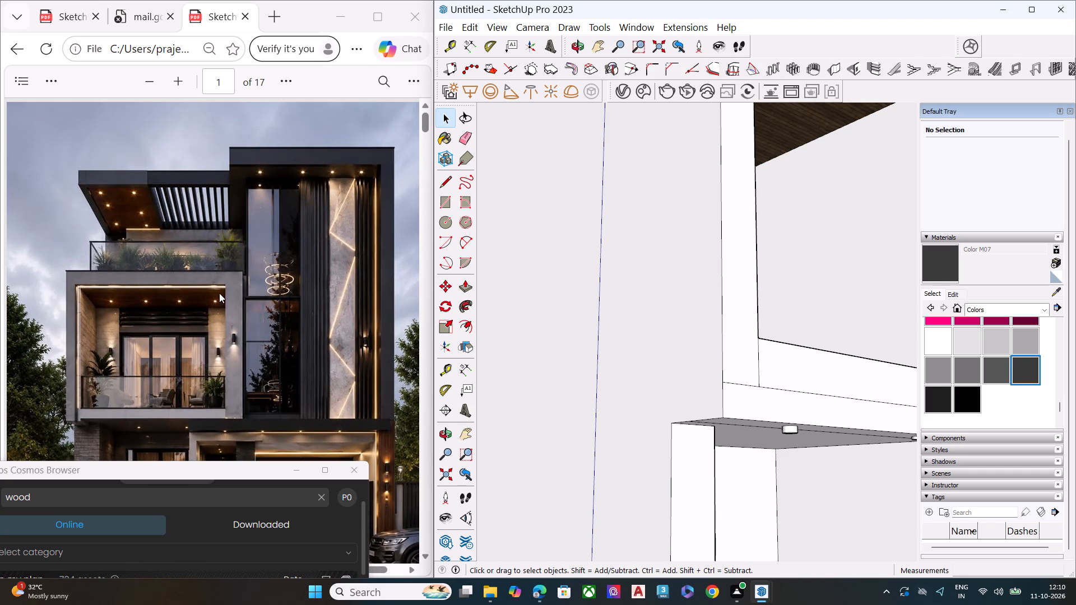
{"action": "scroll", "coordinate": [228, 287], "scroll_direction": "down", "scroll_amount": 2}
{"action": "scroll", "coordinate": [675, 360], "scroll_direction": "down", "scroll_amount": 8}
{"action": "middle_click_drag", "start_coordinate": [724, 381], "coordinate": [687, 372]}
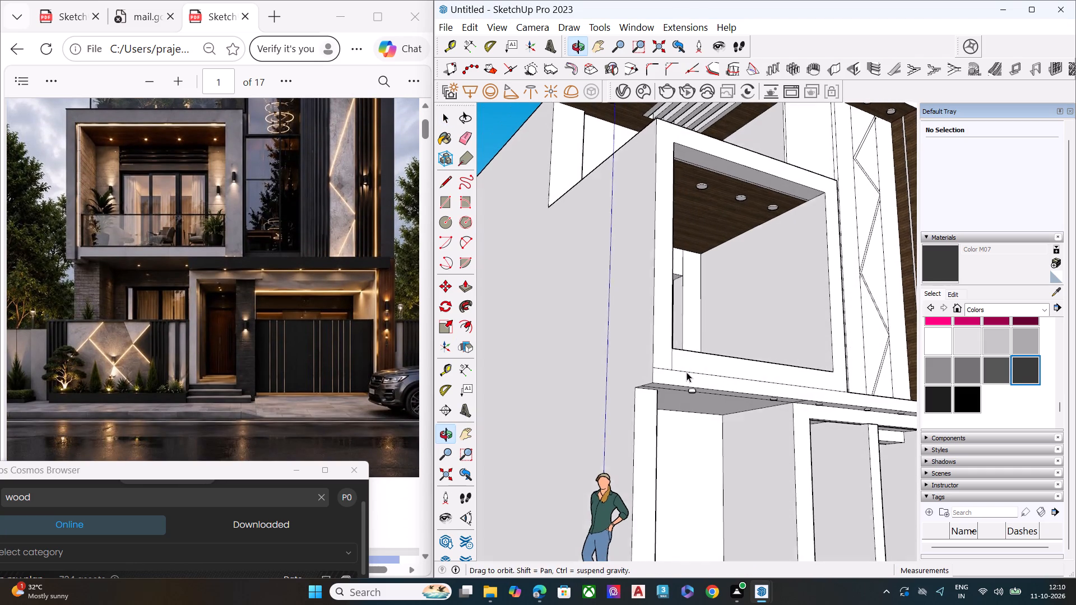
{"action": "middle_click_drag", "start_coordinate": [687, 372], "coordinate": [689, 372]}
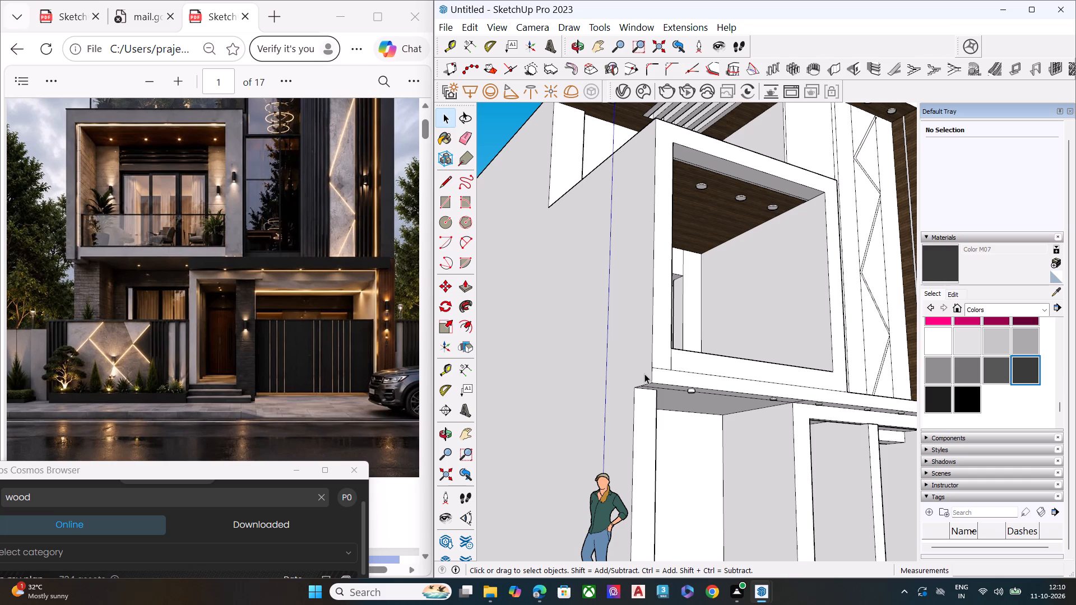
Move the Chaos Cosmos Browser window fully into view over the lower part of the reference image.
{"action": "left_click_drag", "start_coordinate": [207, 472], "coordinate": [239, 415]}
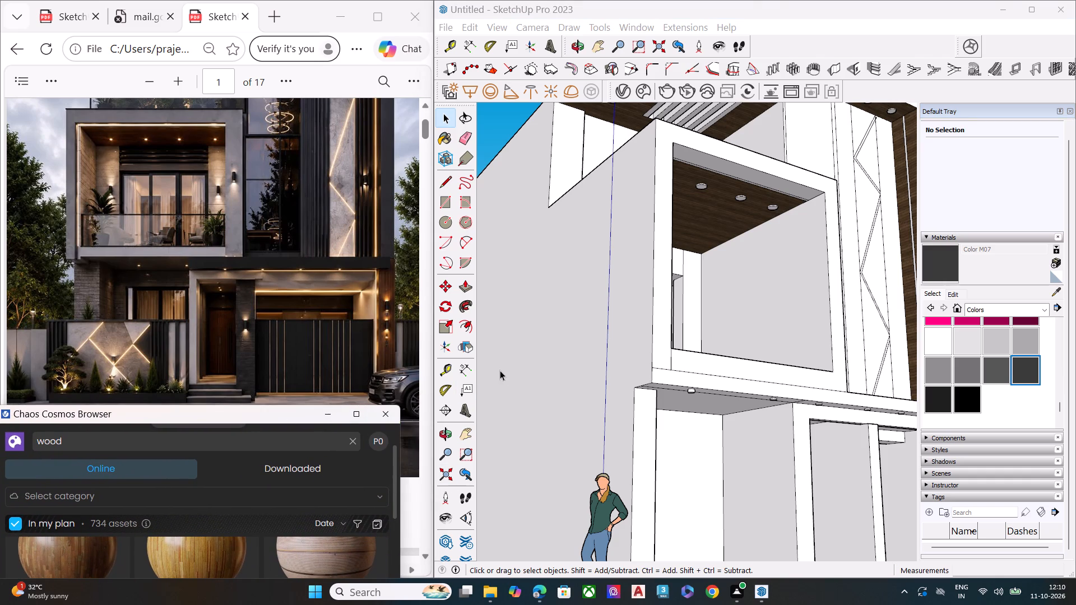
Recess the wall face above the opening at the back of the balcony by about 4 1/4" with Push/Pull.
{"action": "scroll", "coordinate": [502, 370], "scroll_direction": "down", "scroll_amount": 1}
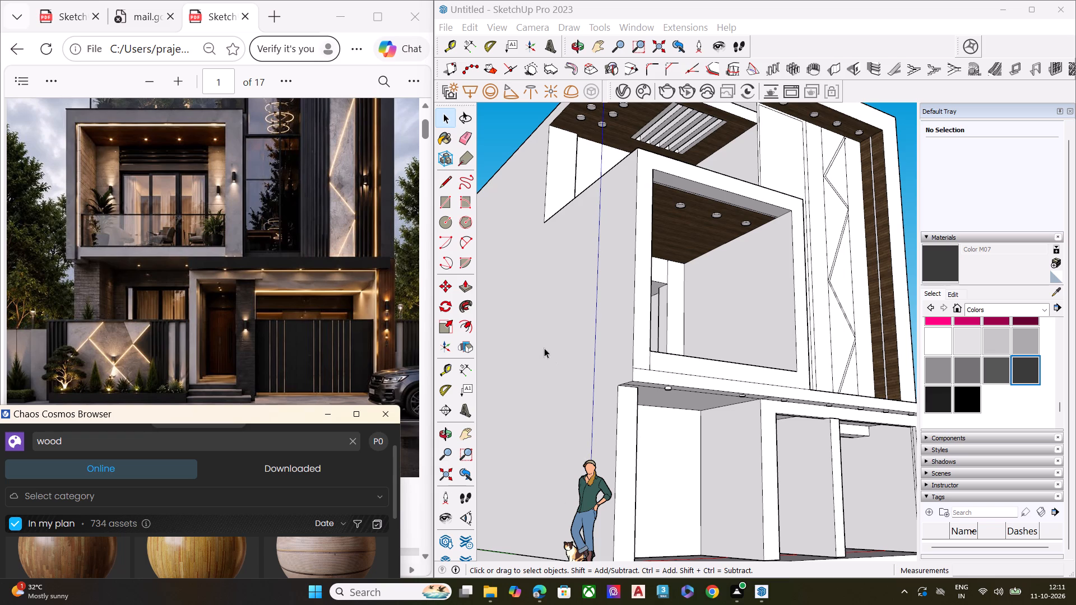
{"action": "scroll", "coordinate": [571, 309], "scroll_direction": "up", "scroll_amount": 3}
{"action": "scroll", "coordinate": [582, 315], "scroll_direction": "down", "scroll_amount": 6}
{"action": "middle_click_drag", "start_coordinate": [731, 414], "coordinate": [595, 352]}
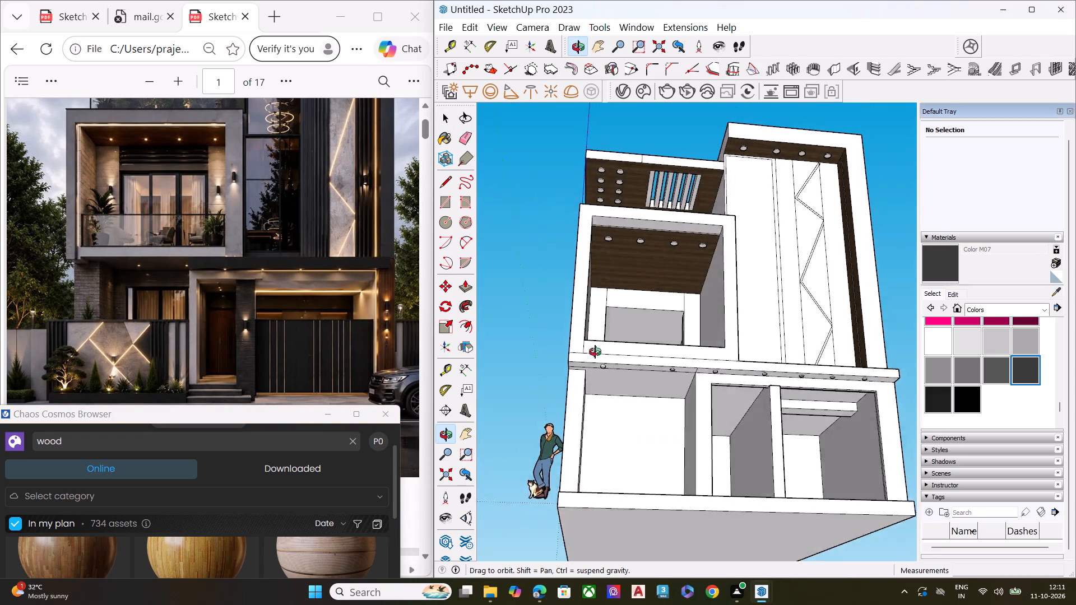
{"action": "middle_click_drag", "start_coordinate": [595, 352], "coordinate": [595, 336]}
{"action": "scroll", "coordinate": [657, 367], "scroll_direction": "up", "scroll_amount": 6}
{"action": "scroll", "coordinate": [567, 330], "scroll_direction": "down", "scroll_amount": 4}
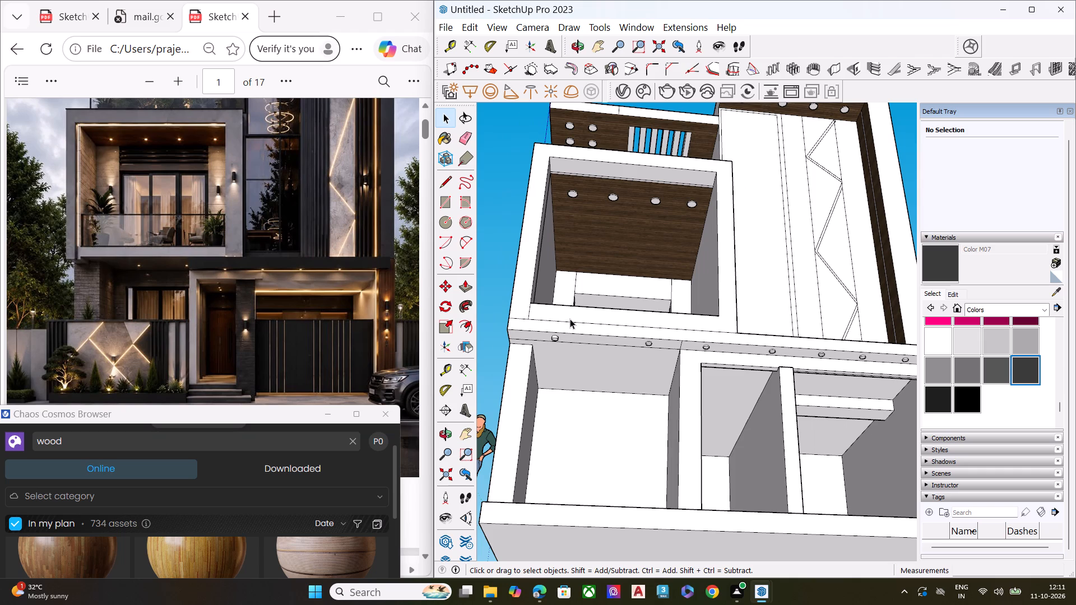
{"action": "middle_click_drag", "start_coordinate": [600, 263], "coordinate": [568, 454]}
{"action": "scroll", "coordinate": [588, 296], "scroll_direction": "up", "scroll_amount": 8}
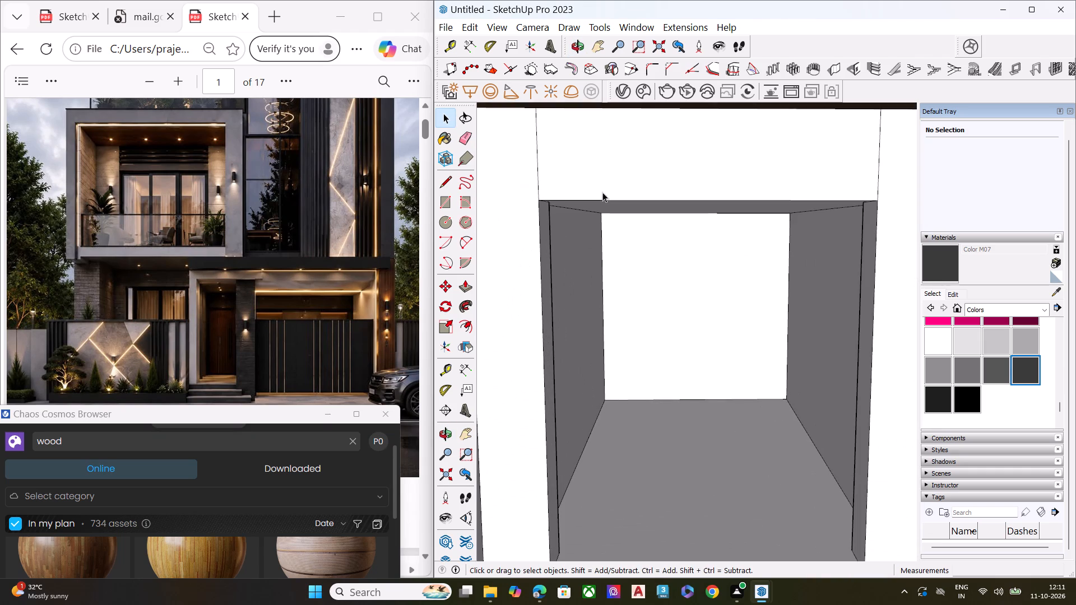
{"action": "left_click", "coordinate": [595, 160]}
{"action": "key", "text": "p"}
{"action": "left_click", "coordinate": [595, 160]}
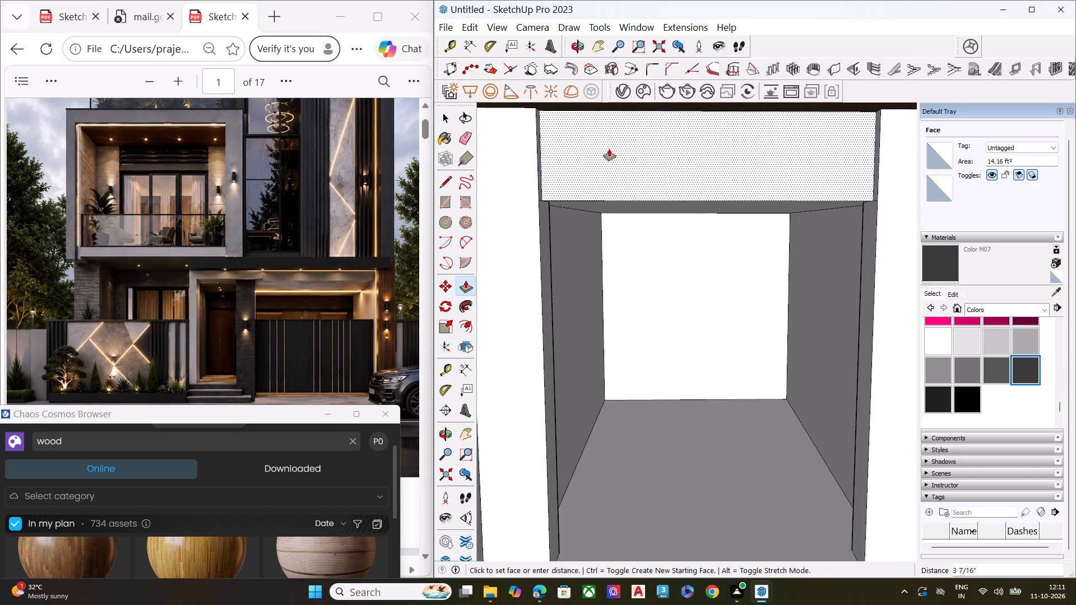
{"action": "left_click", "coordinate": [613, 147]}
Examine the recessed panel inside the balcony, the slab band's underside and the overall facade.
{"action": "scroll", "coordinate": [528, 197], "scroll_direction": "down", "scroll_amount": 4}
{"action": "scroll", "coordinate": [529, 203], "scroll_direction": "up", "scroll_amount": 1}
{"action": "scroll", "coordinate": [530, 205], "scroll_direction": "down", "scroll_amount": 2}
{"action": "middle_click_drag", "start_coordinate": [558, 291], "coordinate": [558, 201]}
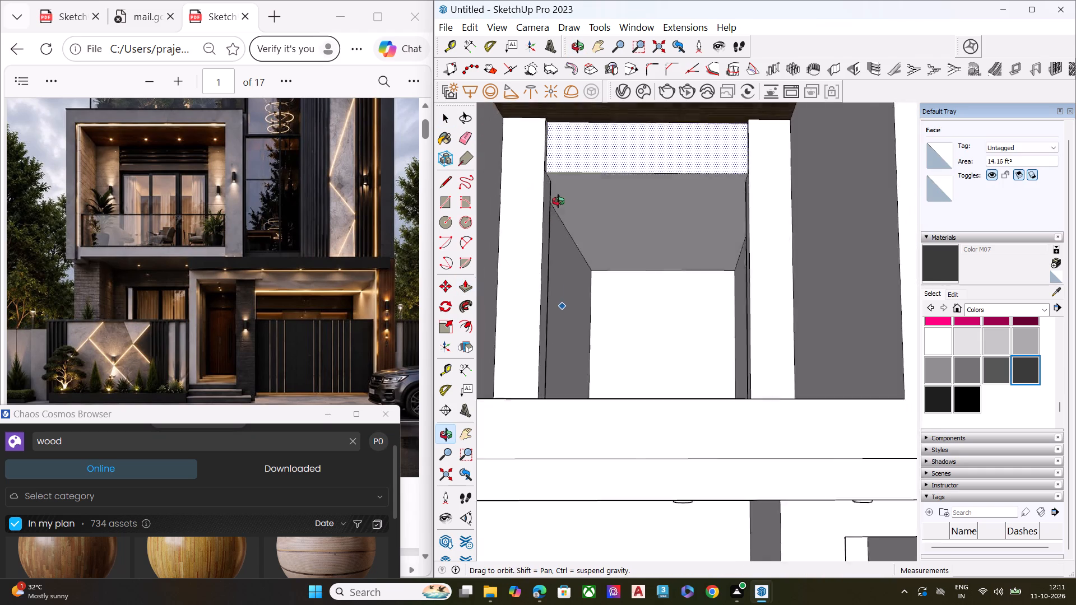
{"action": "middle_click_drag", "start_coordinate": [558, 201], "coordinate": [566, 183]}
{"action": "scroll", "coordinate": [566, 183], "scroll_direction": "up", "scroll_amount": 1}
{"action": "scroll", "coordinate": [508, 286], "scroll_direction": "down", "scroll_amount": 5}
{"action": "scroll", "coordinate": [506, 315], "scroll_direction": "up", "scroll_amount": 1}
{"action": "scroll", "coordinate": [506, 318], "scroll_direction": "down", "scroll_amount": 2}
{"action": "middle_click_drag", "start_coordinate": [549, 362], "coordinate": [784, 346]}
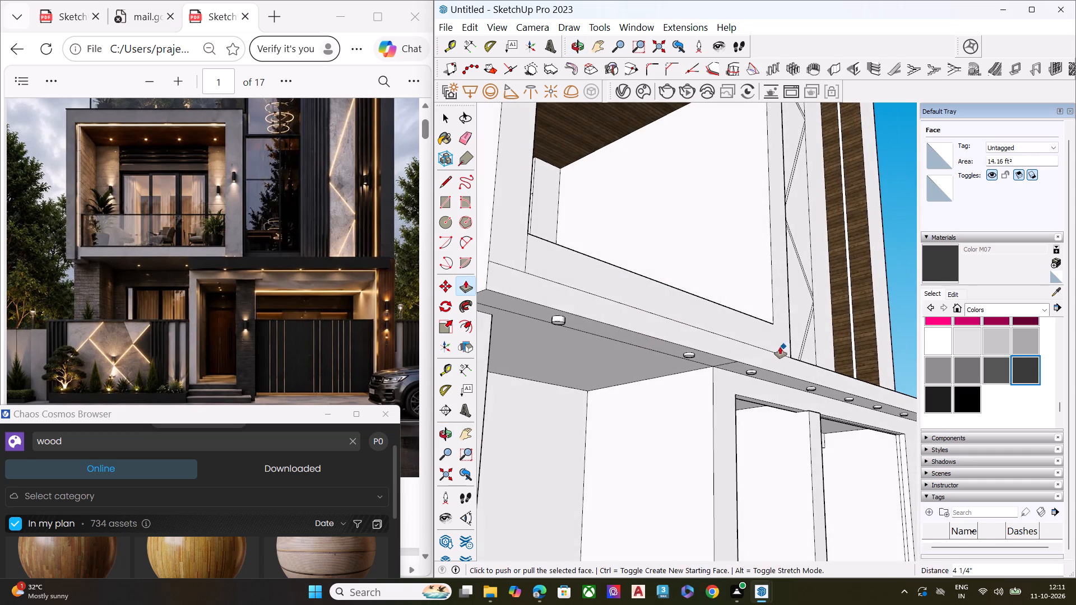
{"action": "middle_click_drag", "start_coordinate": [712, 365], "coordinate": [544, 399]}
{"action": "scroll", "coordinate": [587, 239], "scroll_direction": "down", "scroll_amount": 9}
{"action": "scroll", "coordinate": [616, 296], "scroll_direction": "down", "scroll_amount": 6}
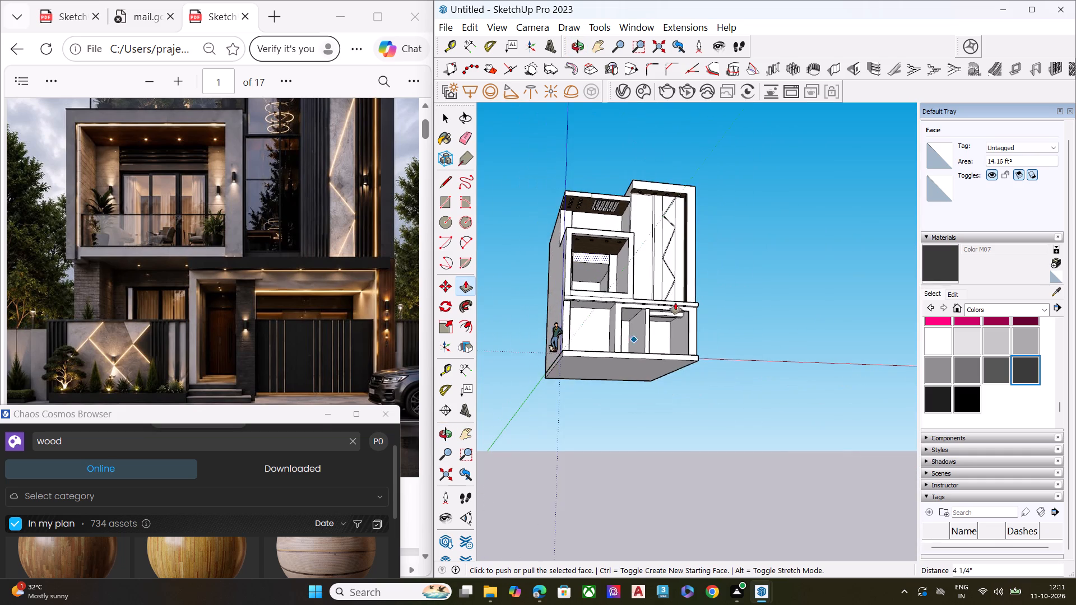
{"action": "scroll", "coordinate": [721, 166], "scroll_direction": "up", "scroll_amount": 11}
Paint the front face of the narrow pier between the two ground-floor openings with Color M07.
{"action": "left_click", "coordinate": [940, 261]}
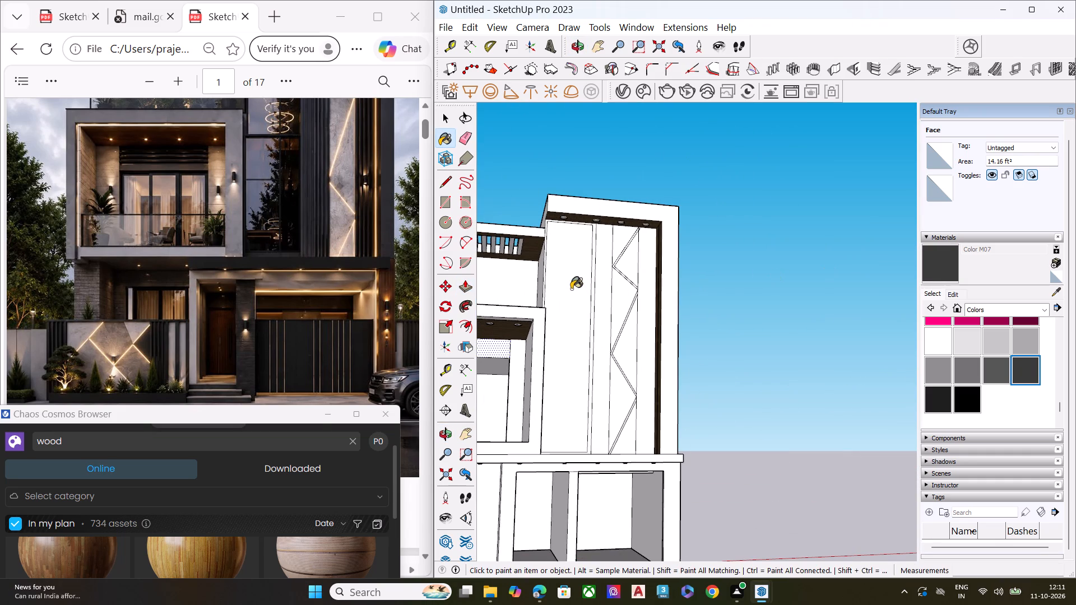
{"action": "scroll", "coordinate": [629, 301], "scroll_direction": "down", "scroll_amount": 4}
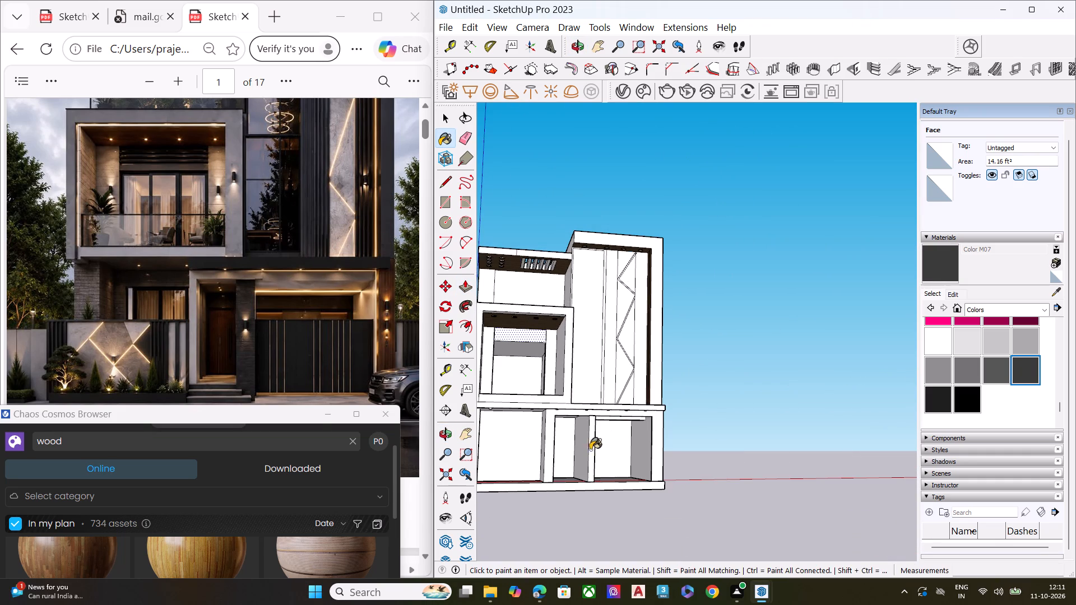
{"action": "middle_click_drag", "start_coordinate": [593, 450], "coordinate": [517, 454]}
{"action": "scroll", "coordinate": [599, 464], "scroll_direction": "up", "scroll_amount": 7}
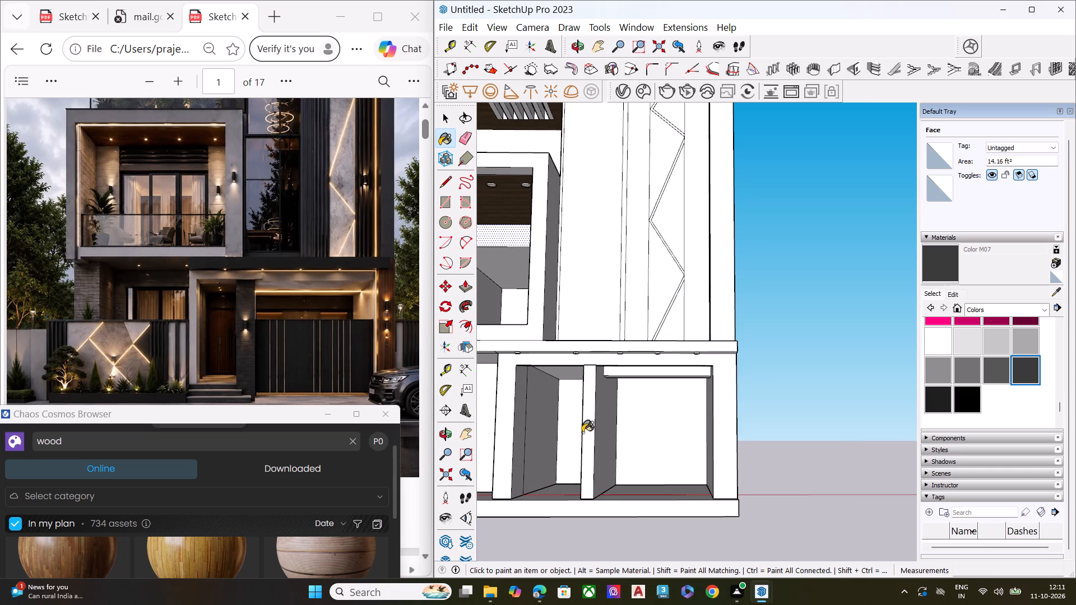
{"action": "left_click", "coordinate": [587, 429]}
Paint the slab band's front face between the ground floor and the balcony level with Color M07.
{"action": "scroll", "coordinate": [671, 390], "scroll_direction": "down", "scroll_amount": 7}
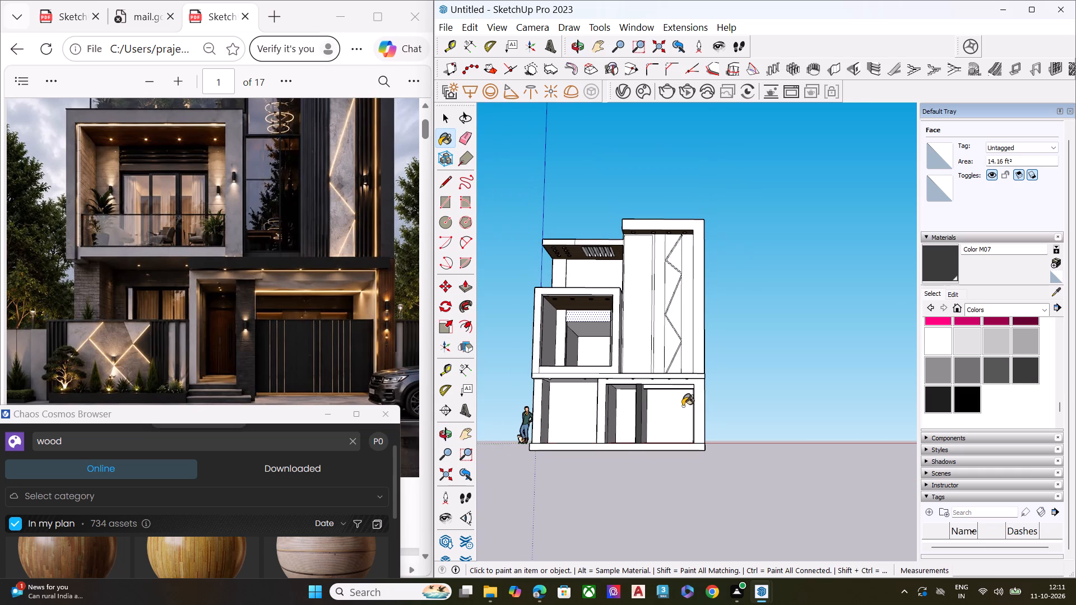
{"action": "scroll", "coordinate": [607, 371], "scroll_direction": "up", "scroll_amount": 2}
{"action": "scroll", "coordinate": [607, 371], "scroll_direction": "down", "scroll_amount": 1}
{"action": "scroll", "coordinate": [607, 371], "scroll_direction": "up", "scroll_amount": 5}
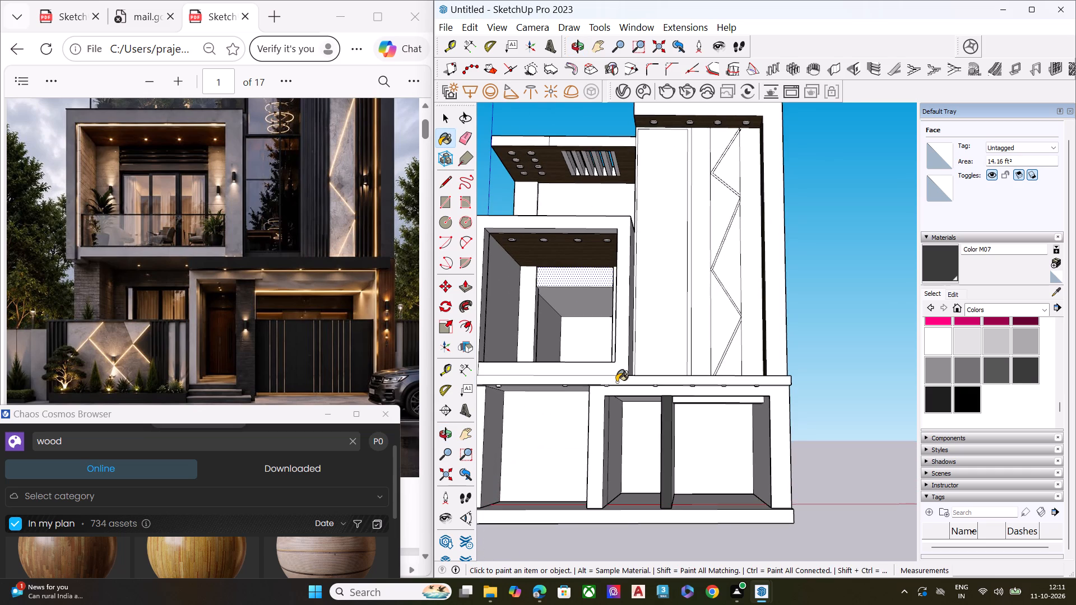
{"action": "left_click", "coordinate": [620, 381]}
{"action": "middle_click_drag", "start_coordinate": [620, 394], "coordinate": [680, 305]}
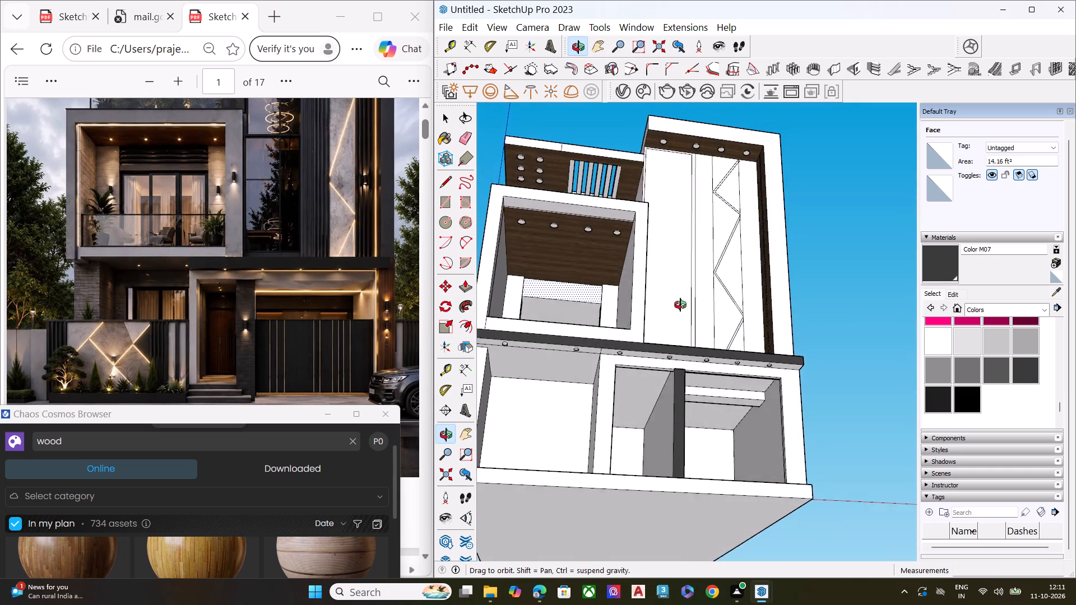
Examine the slab band's underside in the model and compare it with the full facade in the reference image.
{"action": "middle_click_drag", "start_coordinate": [680, 305], "coordinate": [805, 262]}
{"action": "scroll", "coordinate": [729, 347], "scroll_direction": "up", "scroll_amount": 7}
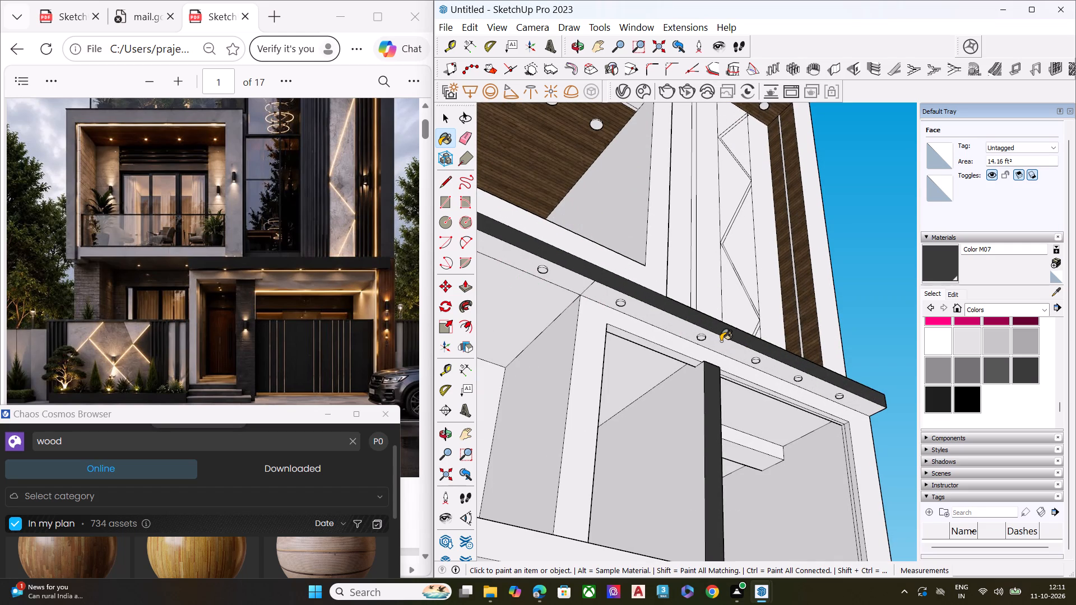
{"action": "scroll", "coordinate": [360, 334], "scroll_direction": "down", "scroll_amount": 8}
{"action": "scroll", "coordinate": [344, 357], "scroll_direction": "up", "scroll_amount": 3}
{"action": "scroll", "coordinate": [335, 332], "scroll_direction": "down", "scroll_amount": 2}
{"action": "scroll", "coordinate": [335, 332], "scroll_direction": "up", "scroll_amount": 6}
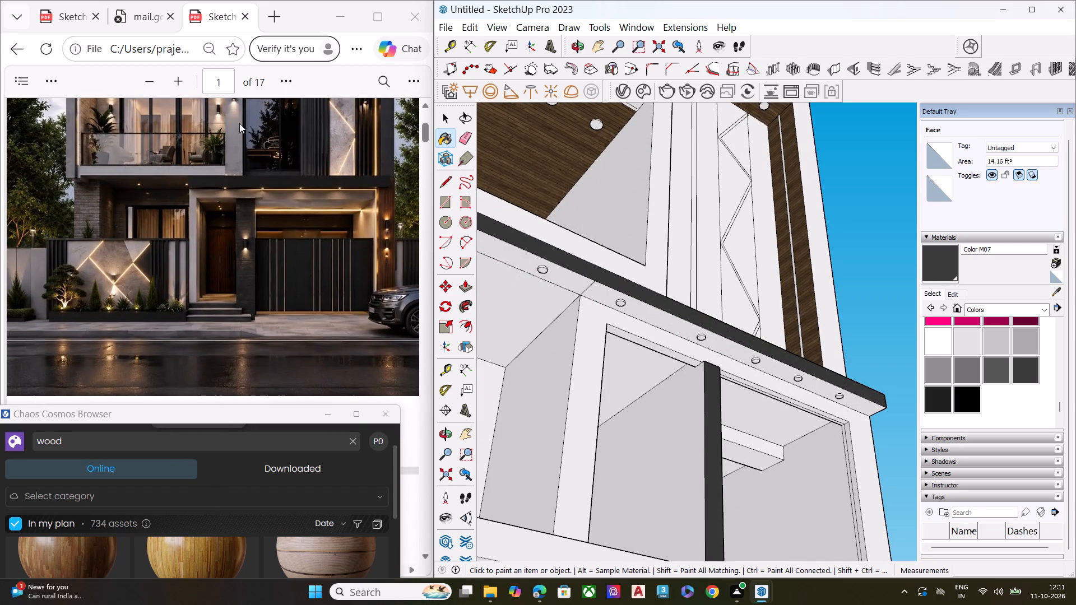
{"action": "left_click", "coordinate": [153, 81]}
{"action": "scroll", "coordinate": [230, 206], "scroll_direction": "up", "scroll_amount": 9}
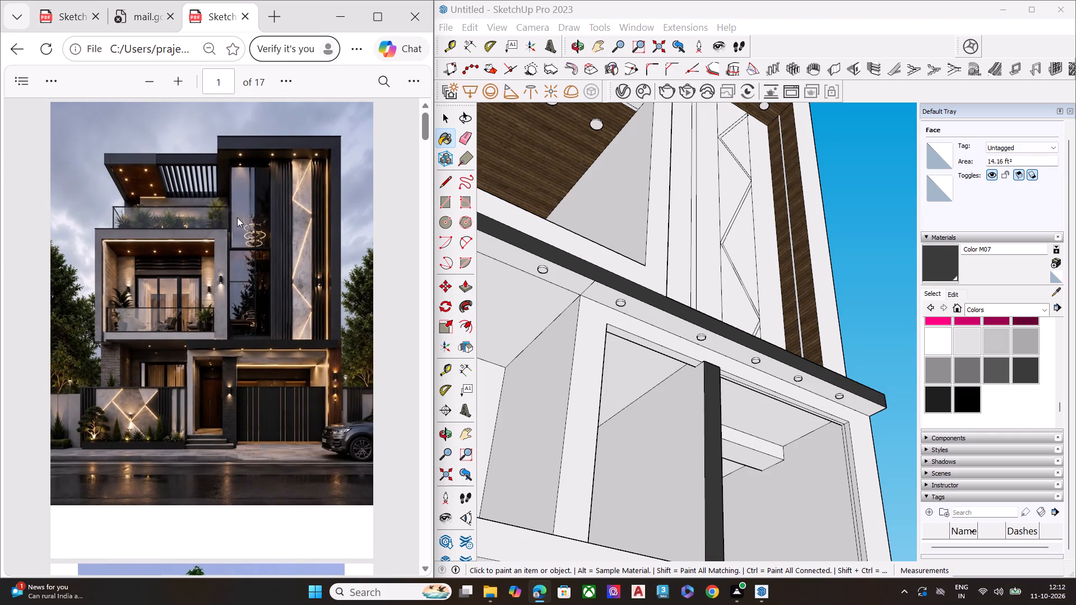
{"action": "left_click", "coordinate": [239, 226]}
{"action": "scroll", "coordinate": [236, 274], "scroll_direction": "up", "scroll_amount": 1}
{"action": "scroll", "coordinate": [805, 275], "scroll_direction": "down", "scroll_amount": 2}
{"action": "scroll", "coordinate": [800, 284], "scroll_direction": "up", "scroll_amount": 1}
{"action": "scroll", "coordinate": [797, 288], "scroll_direction": "down", "scroll_amount": 3}
Paint the front face of the tall tower's surrounding frame with Color M07.
{"action": "middle_click_drag", "start_coordinate": [750, 324], "coordinate": [540, 364]}
{"action": "scroll", "coordinate": [562, 347], "scroll_direction": "down", "scroll_amount": 2}
{"action": "scroll", "coordinate": [567, 354], "scroll_direction": "up", "scroll_amount": 1}
{"action": "scroll", "coordinate": [573, 362], "scroll_direction": "down", "scroll_amount": 5}
{"action": "middle_click_drag", "start_coordinate": [670, 282], "coordinate": [688, 352]}
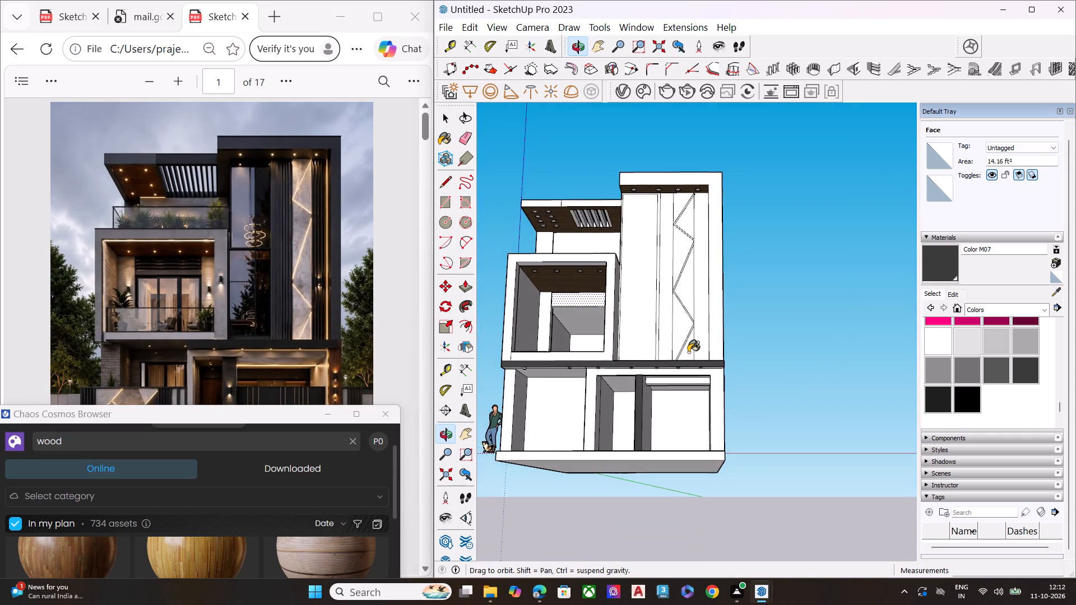
{"action": "scroll", "coordinate": [662, 179], "scroll_direction": "up", "scroll_amount": 5}
{"action": "left_click", "coordinate": [668, 178]}
Paint the upper canopy's front edge, using Color M07 on the section beside the tower and Color M06 on the outer section.
{"action": "scroll", "coordinate": [749, 188], "scroll_direction": "down", "scroll_amount": 2}
{"action": "scroll", "coordinate": [579, 207], "scroll_direction": "up", "scroll_amount": 4}
{"action": "left_click", "coordinate": [573, 217]}
{"action": "scroll", "coordinate": [633, 213], "scroll_direction": "down", "scroll_amount": 7}
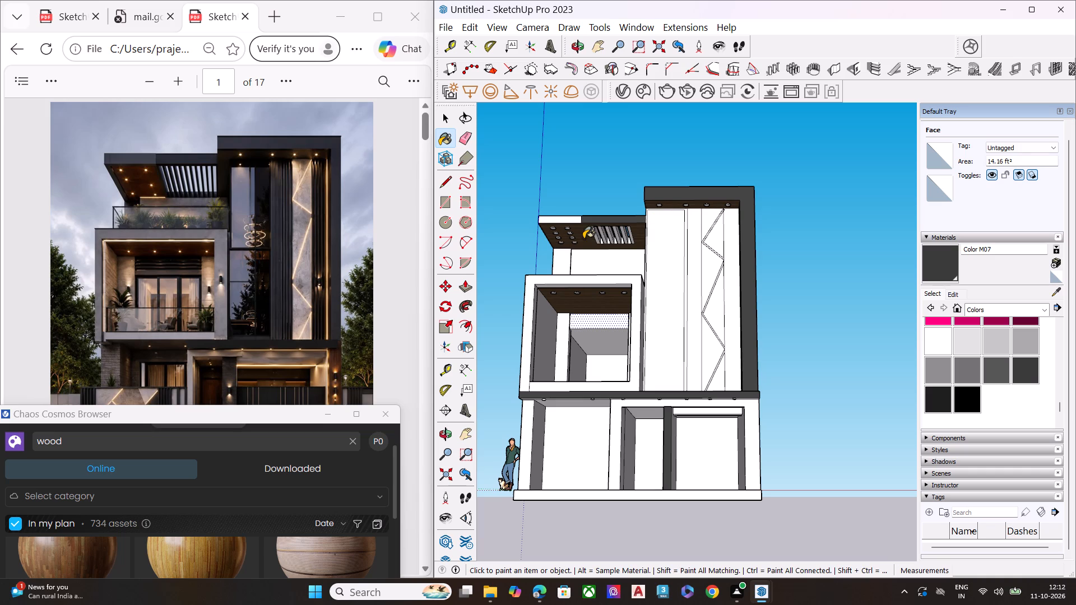
{"action": "left_click", "coordinate": [995, 372]}
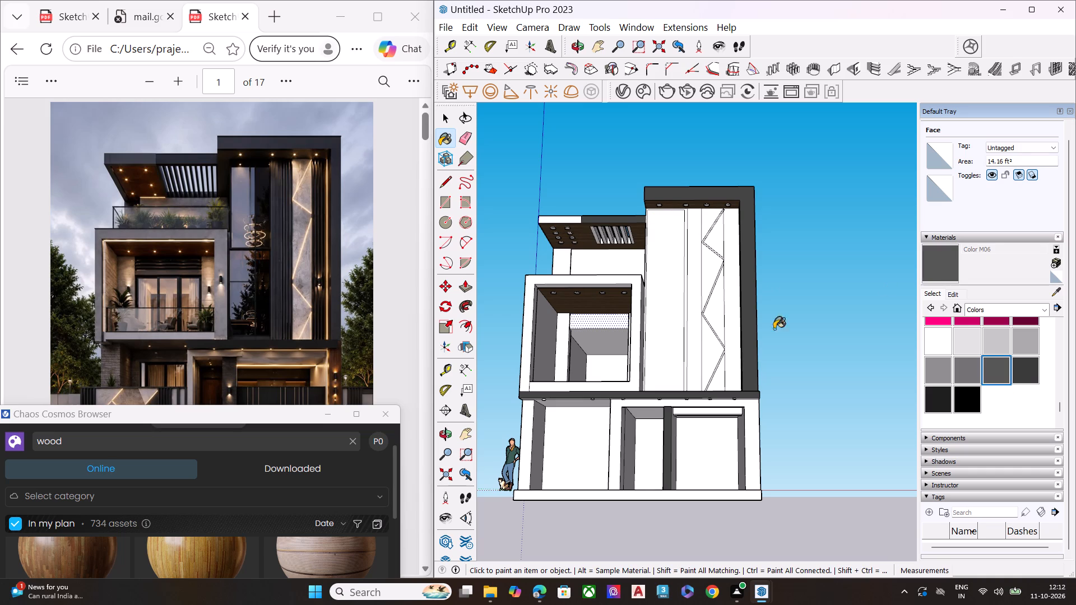
{"action": "left_click", "coordinate": [560, 218]}
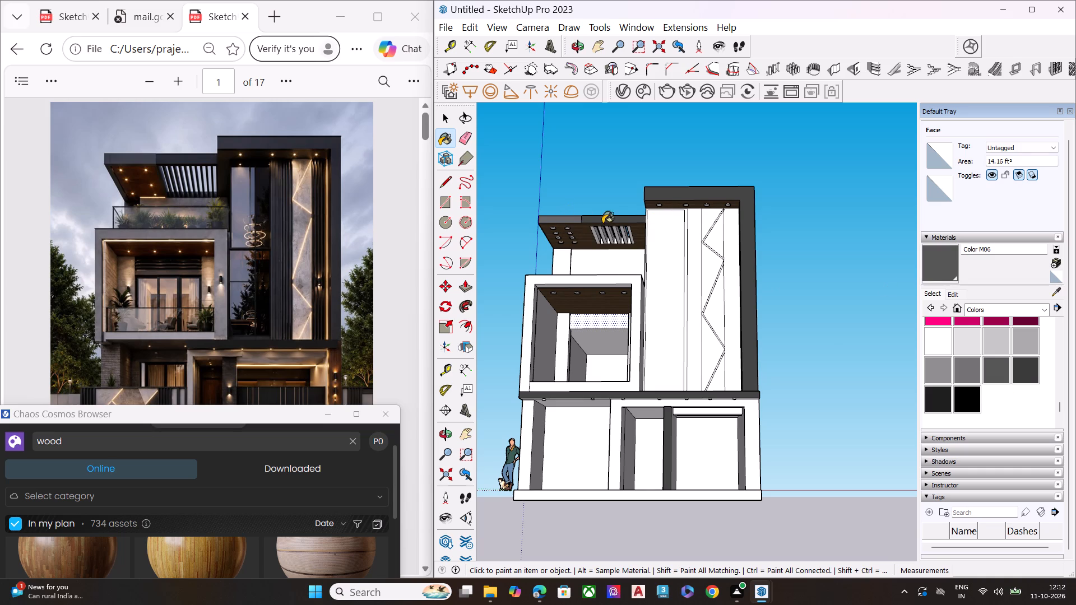
Paint the front face of the balcony frame and the wide wall behind the upper terrace with Color M04.
{"action": "left_click", "coordinate": [1035, 373]}
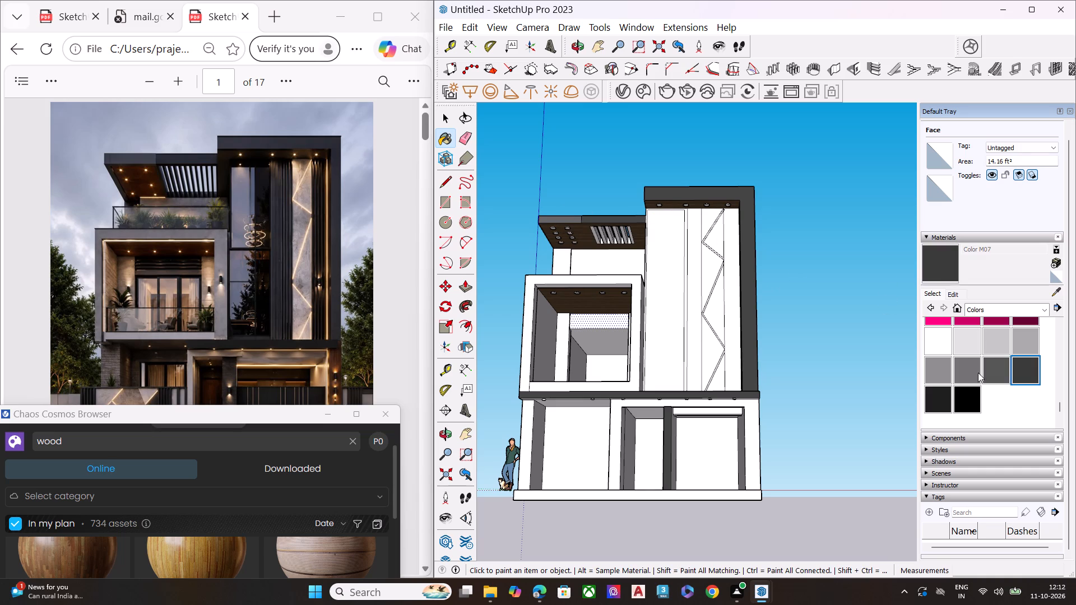
{"action": "left_click", "coordinate": [948, 369]}
{"action": "left_click", "coordinate": [573, 277]}
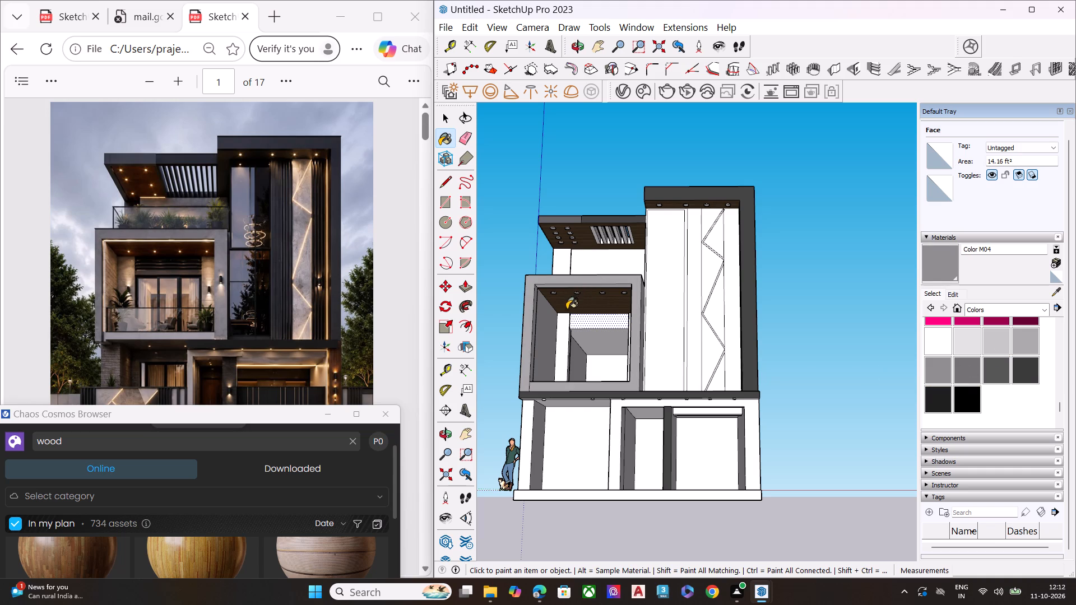
{"action": "scroll", "coordinate": [514, 302], "scroll_direction": "up", "scroll_amount": 8}
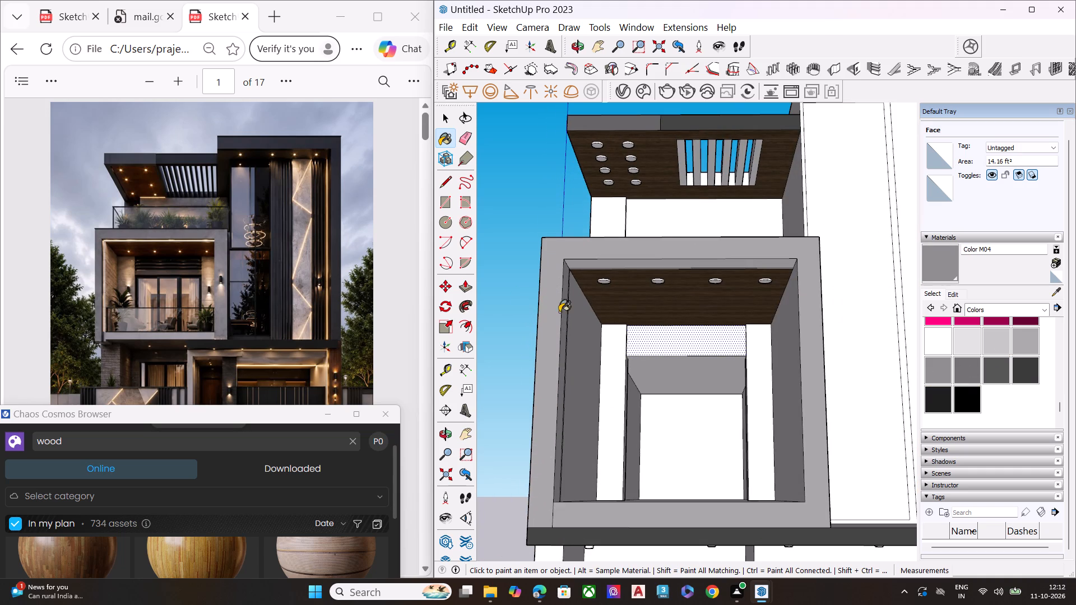
{"action": "left_click", "coordinate": [688, 213]}
{"action": "middle_click_drag", "start_coordinate": [707, 229], "coordinate": [709, 260]}
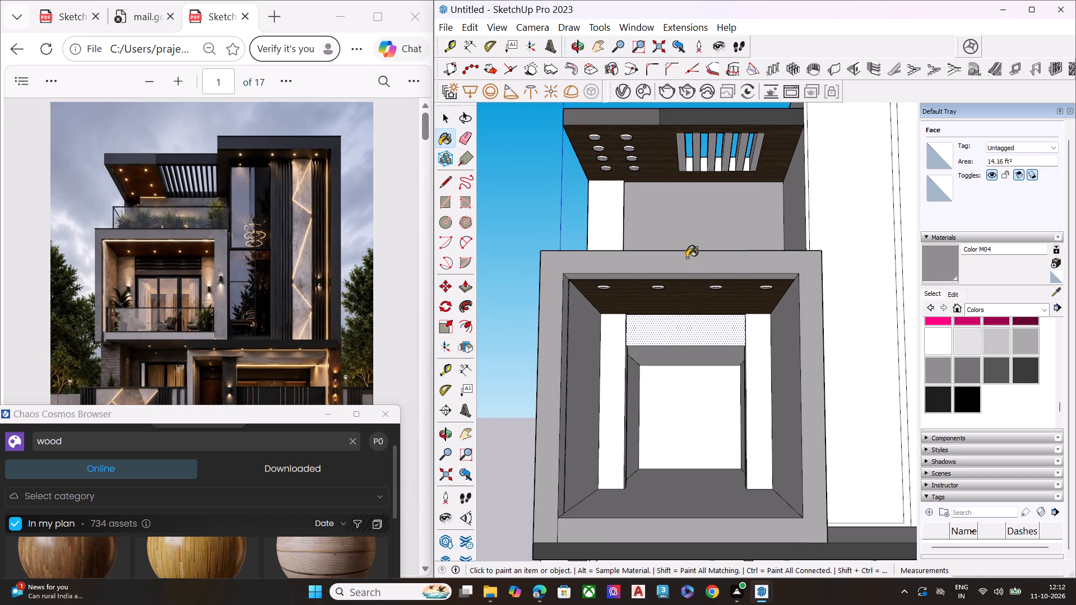
Paint the narrow outer wall strip beside the upper terrace's back wall with Color M05.
{"action": "left_click", "coordinate": [971, 372]}
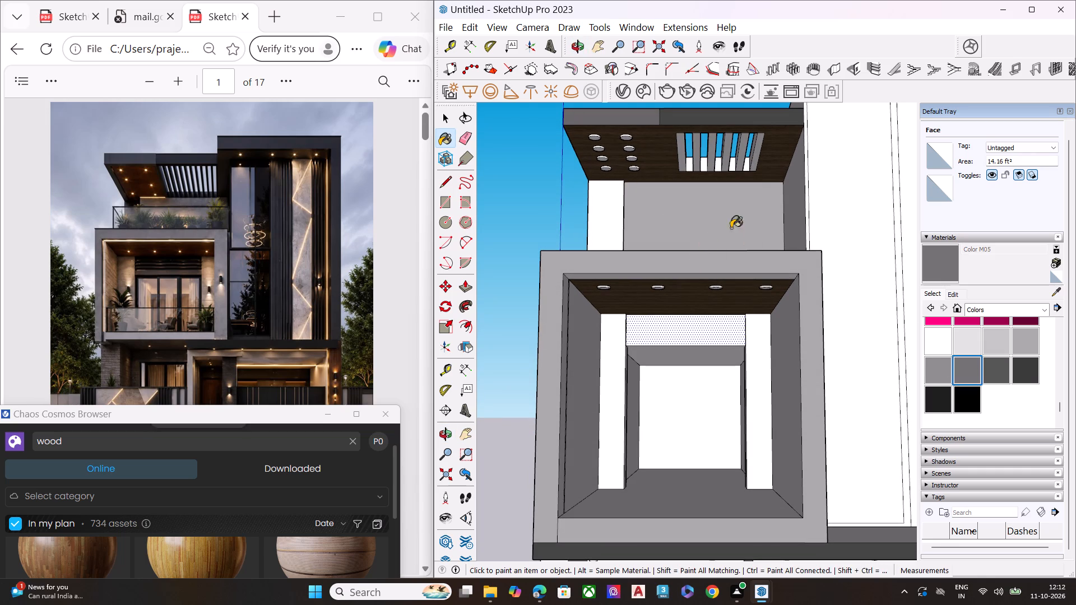
{"action": "left_click", "coordinate": [609, 201]}
Examine the painted facade from both sides and compare its ground floor with the reference image.
{"action": "scroll", "coordinate": [618, 255], "scroll_direction": "down", "scroll_amount": 6}
{"action": "middle_click_drag", "start_coordinate": [744, 280], "coordinate": [837, 286]}
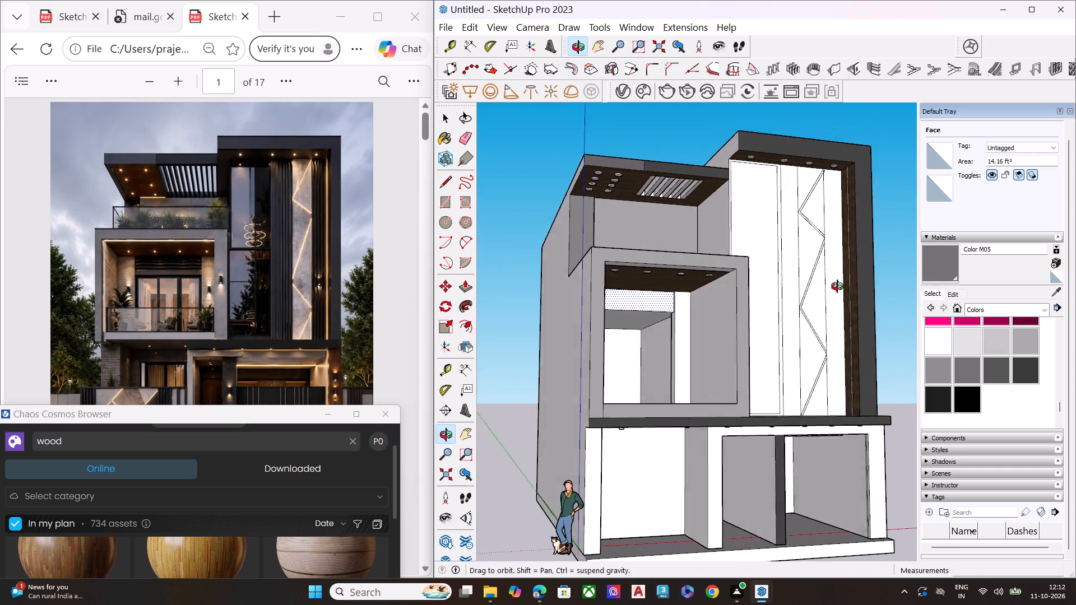
{"action": "middle_click_drag", "start_coordinate": [837, 286], "coordinate": [644, 276]}
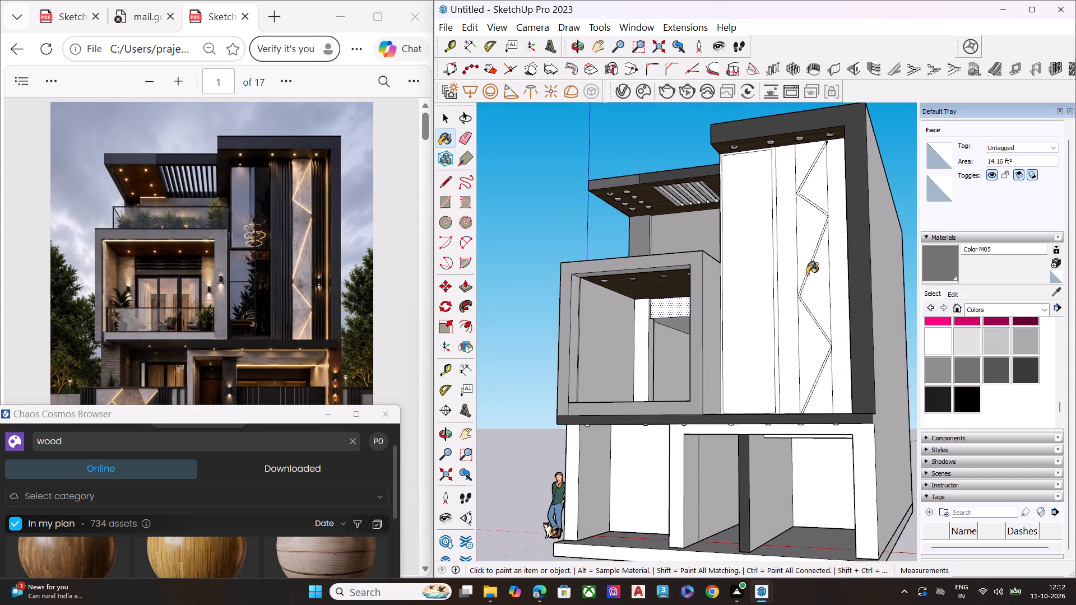
{"action": "middle_click_drag", "start_coordinate": [755, 290], "coordinate": [869, 313]}
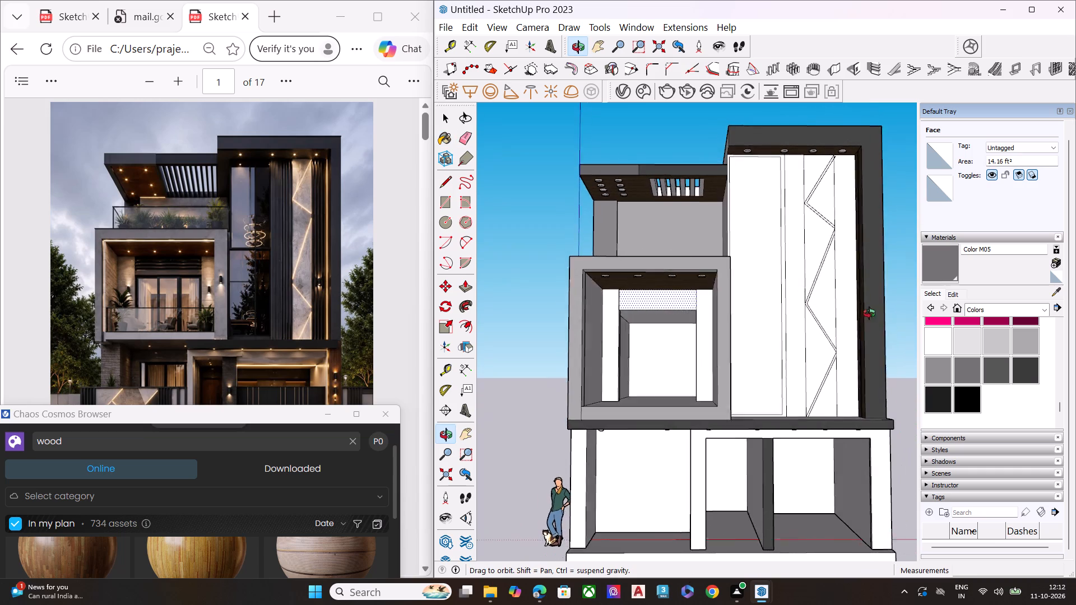
{"action": "middle_click_drag", "start_coordinate": [869, 313], "coordinate": [876, 315]}
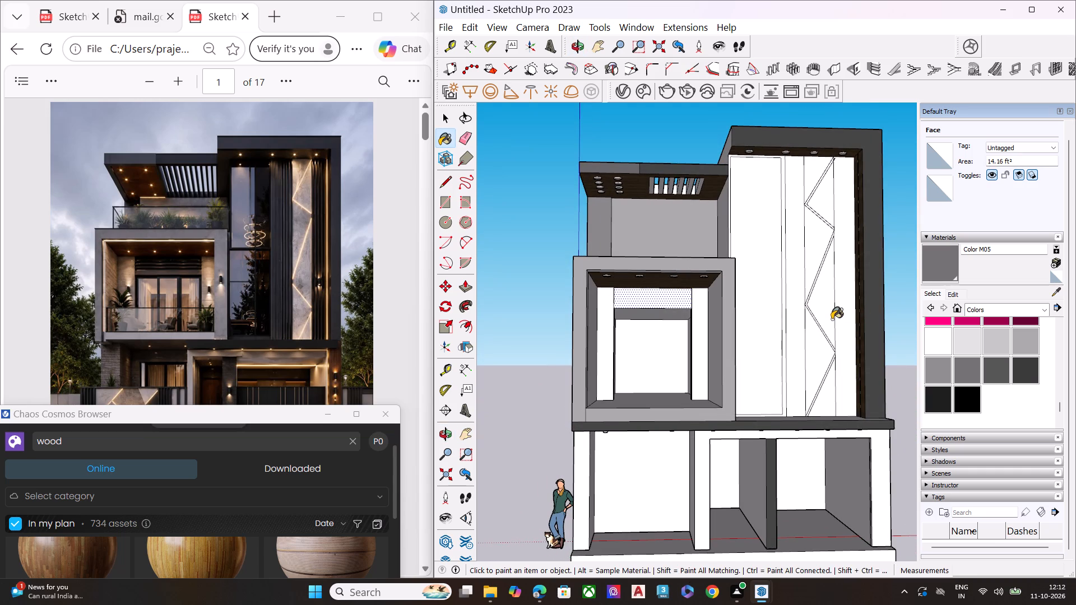
{"action": "scroll", "coordinate": [260, 295], "scroll_direction": "down", "scroll_amount": 3}
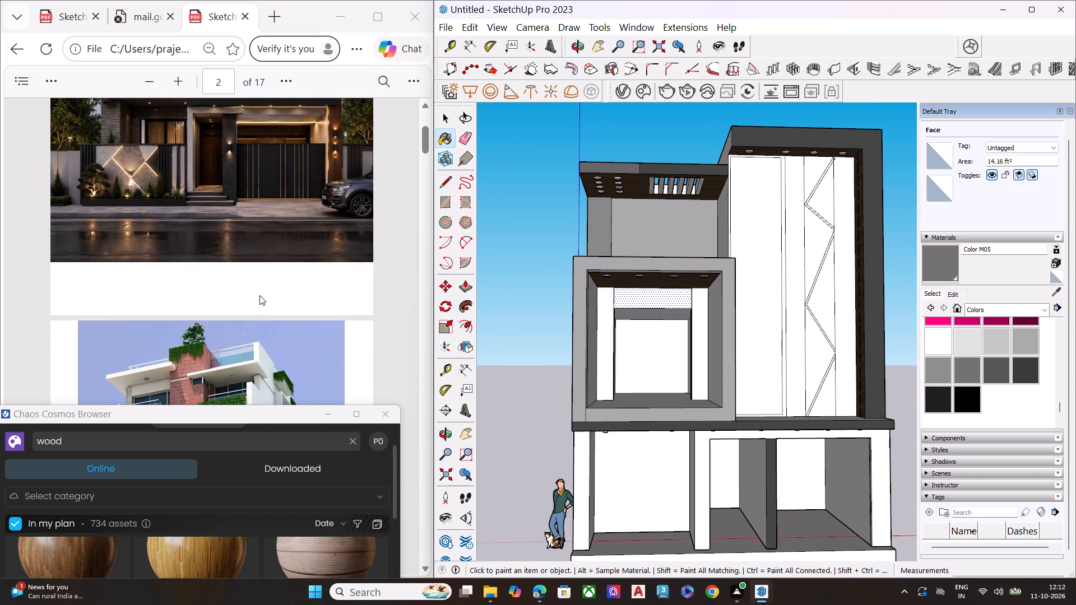
{"action": "scroll", "coordinate": [259, 295], "scroll_direction": "up", "scroll_amount": 2}
Paint the ceiling of the wide ground-floor bay below the balcony with the scene material Wood Planks Pecan 33-81 150cm.
{"action": "middle_click_drag", "start_coordinate": [657, 435], "coordinate": [677, 218]}
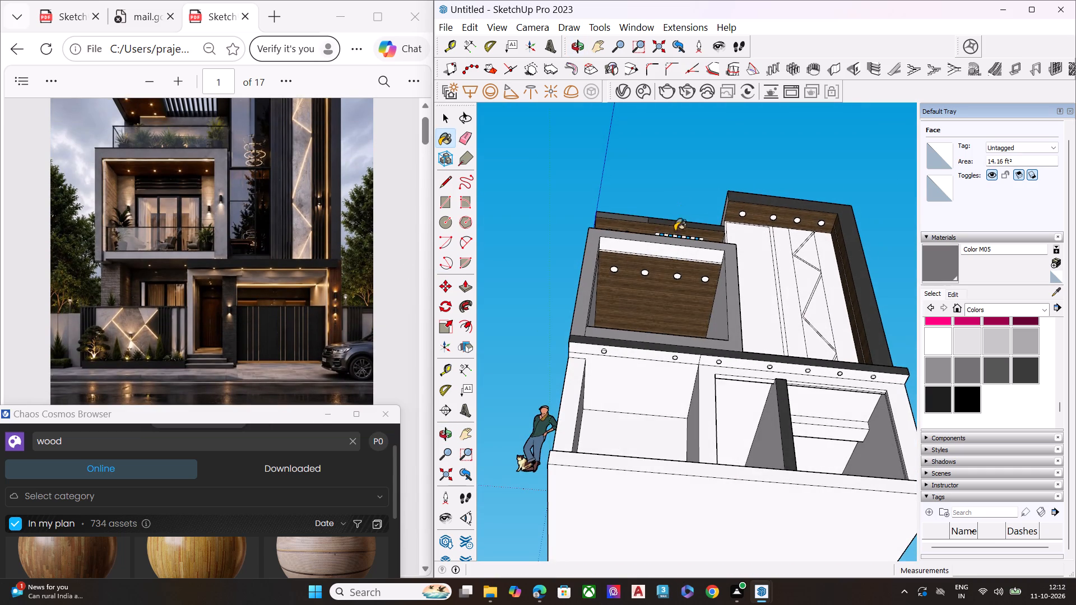
{"action": "scroll", "coordinate": [632, 385], "scroll_direction": "up", "scroll_amount": 3}
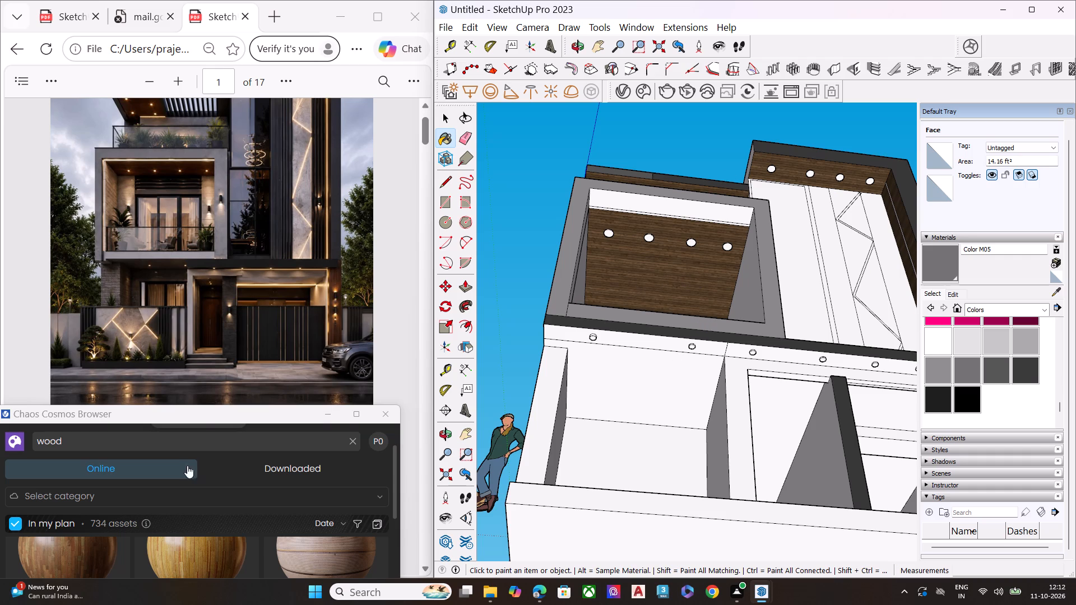
{"action": "left_click_drag", "start_coordinate": [201, 410], "coordinate": [205, 47]}
{"action": "left_click_drag", "start_coordinate": [205, 47], "coordinate": [208, 202]}
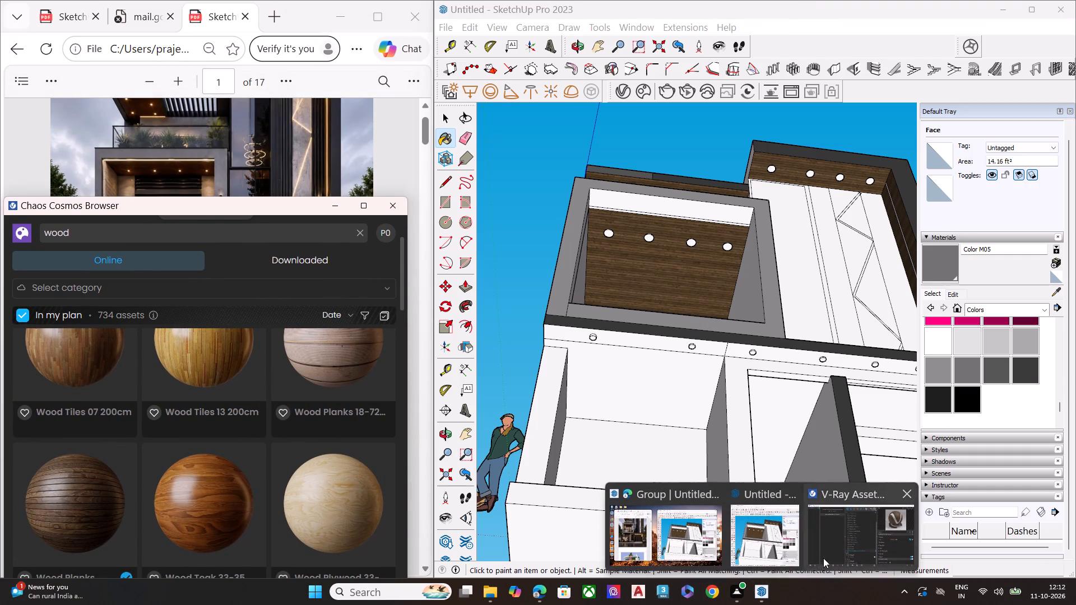
{"action": "left_click", "coordinate": [837, 548]}
{"action": "scroll", "coordinate": [195, 488], "scroll_direction": "down", "scroll_amount": 4}
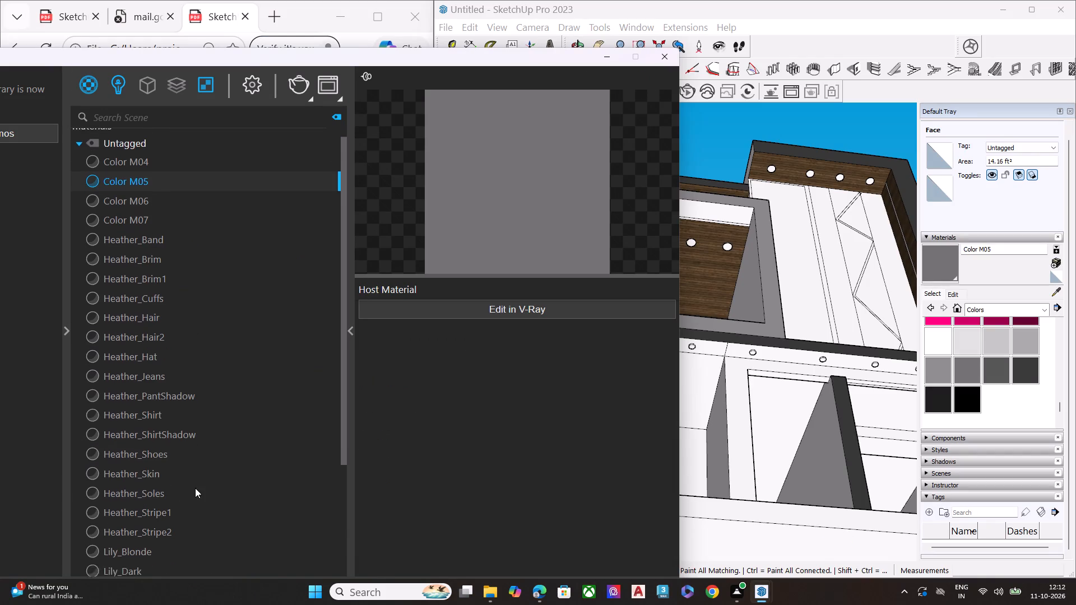
{"action": "scroll", "coordinate": [195, 488], "scroll_direction": "down", "scroll_amount": 1}
{"action": "scroll", "coordinate": [195, 488], "scroll_direction": "up", "scroll_amount": 1}
{"action": "left_click", "coordinate": [141, 539]}
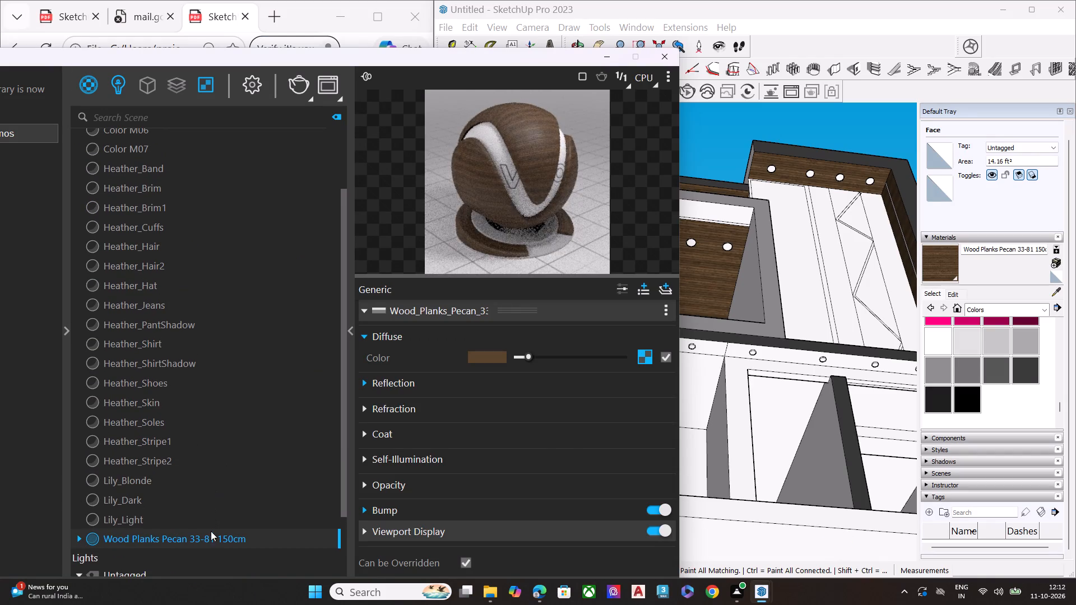
{"action": "left_click", "coordinate": [211, 538]}
{"action": "left_click", "coordinate": [596, 58]}
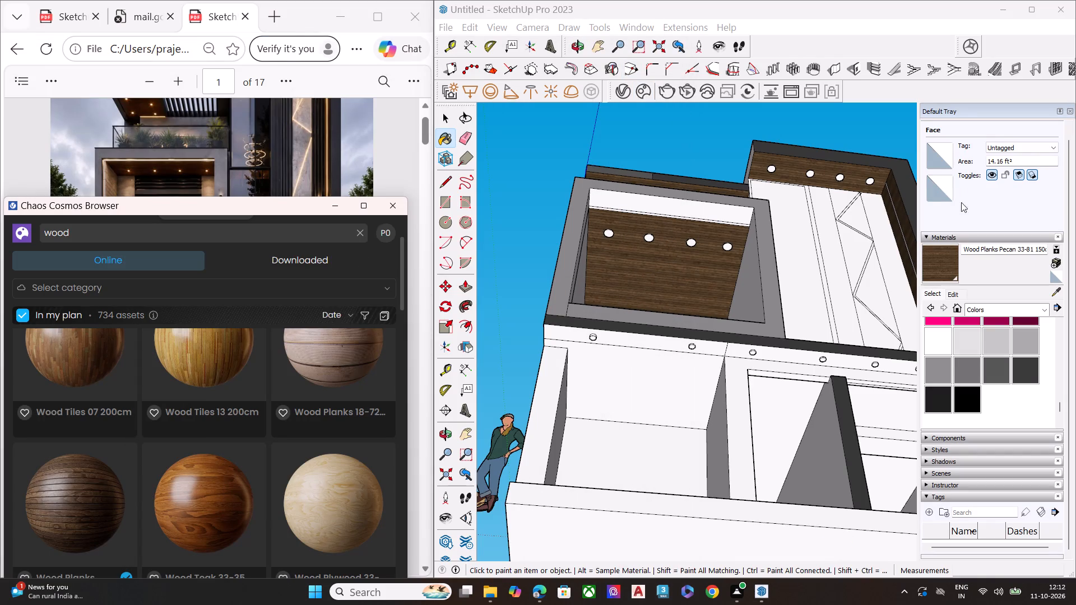
{"action": "left_click", "coordinate": [941, 263]}
{"action": "left_click", "coordinate": [633, 383]}
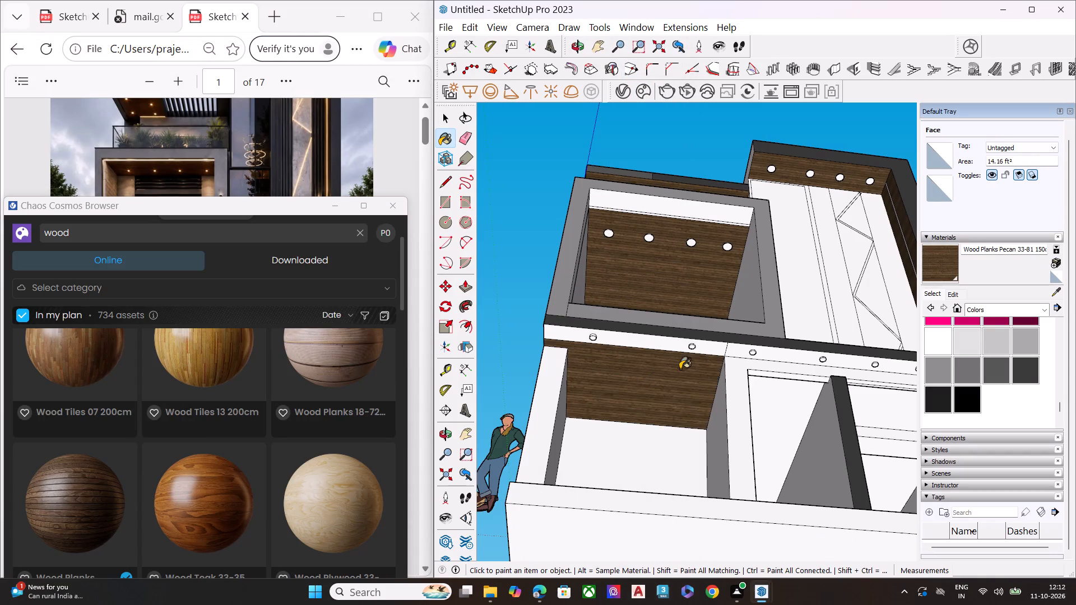
Paint both sections of the slab band's underside, around the recessed lights, with Color M07.
{"action": "middle_click_drag", "start_coordinate": [681, 365], "coordinate": [584, 365]}
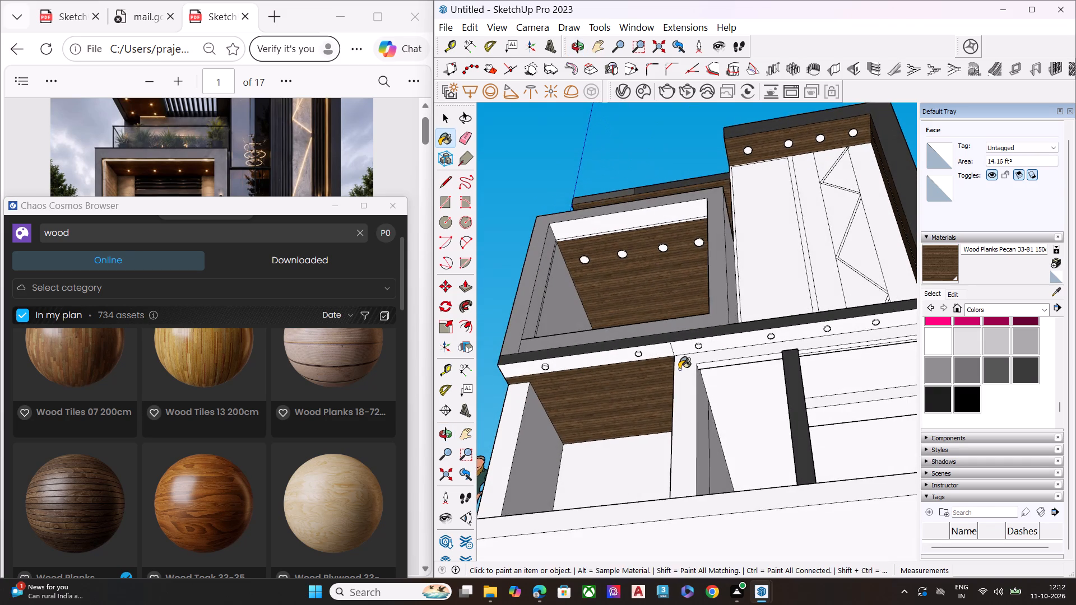
{"action": "middle_click_drag", "start_coordinate": [706, 342], "coordinate": [723, 390]}
{"action": "scroll", "coordinate": [657, 263], "scroll_direction": "down", "scroll_amount": 4}
{"action": "scroll", "coordinate": [657, 263], "scroll_direction": "up", "scroll_amount": 1}
{"action": "scroll", "coordinate": [657, 263], "scroll_direction": "down", "scroll_amount": 1}
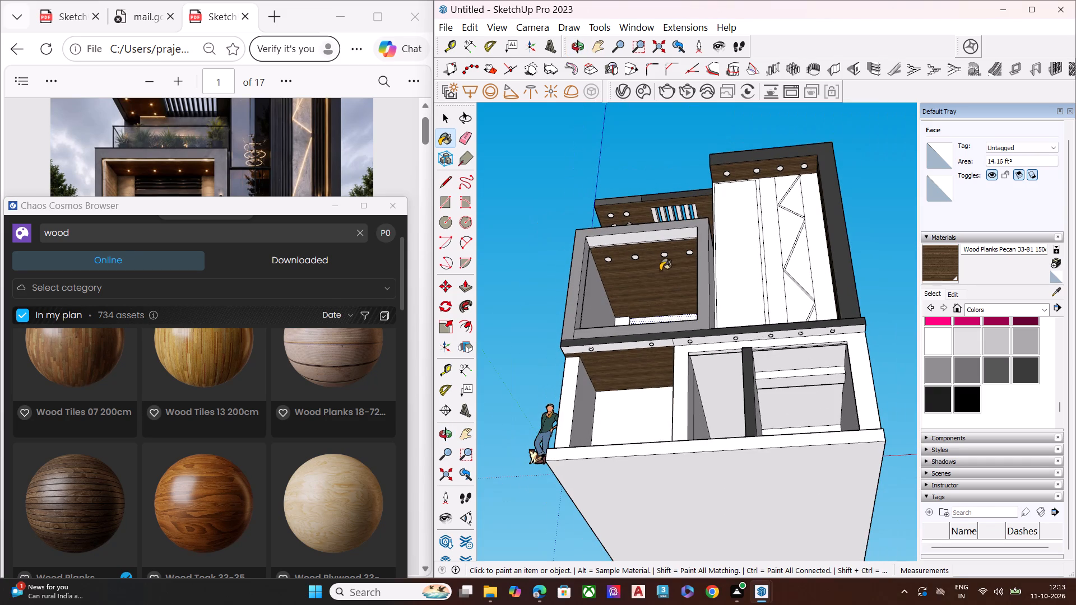
{"action": "left_click_drag", "start_coordinate": [275, 201], "coordinate": [259, 403]}
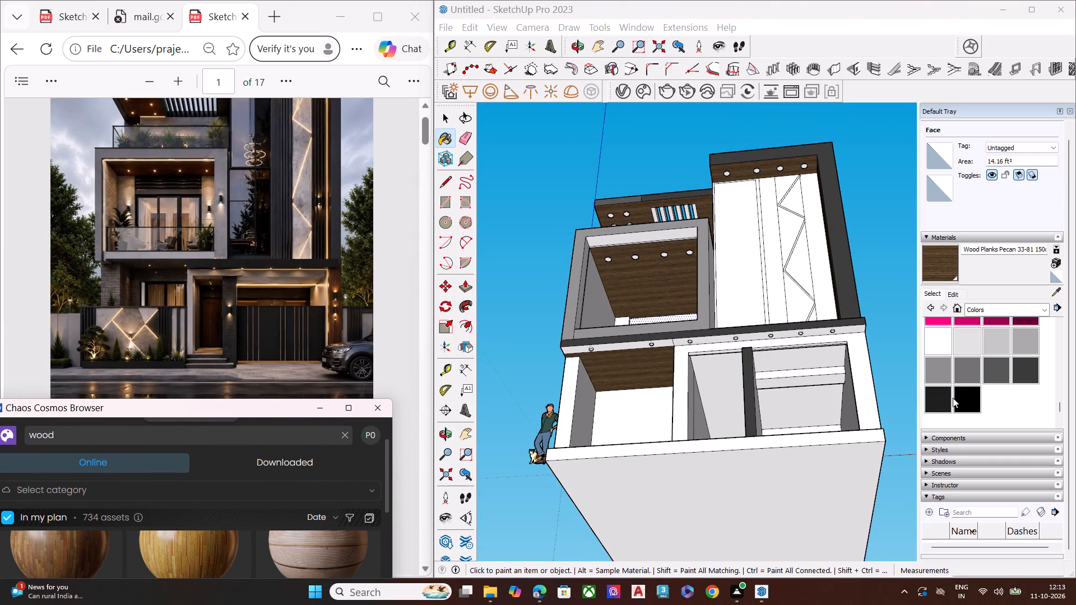
{"action": "left_click", "coordinate": [1035, 372]}
{"action": "middle_click_drag", "start_coordinate": [707, 352], "coordinate": [780, 292]}
{"action": "scroll", "coordinate": [740, 309], "scroll_direction": "up", "scroll_amount": 2}
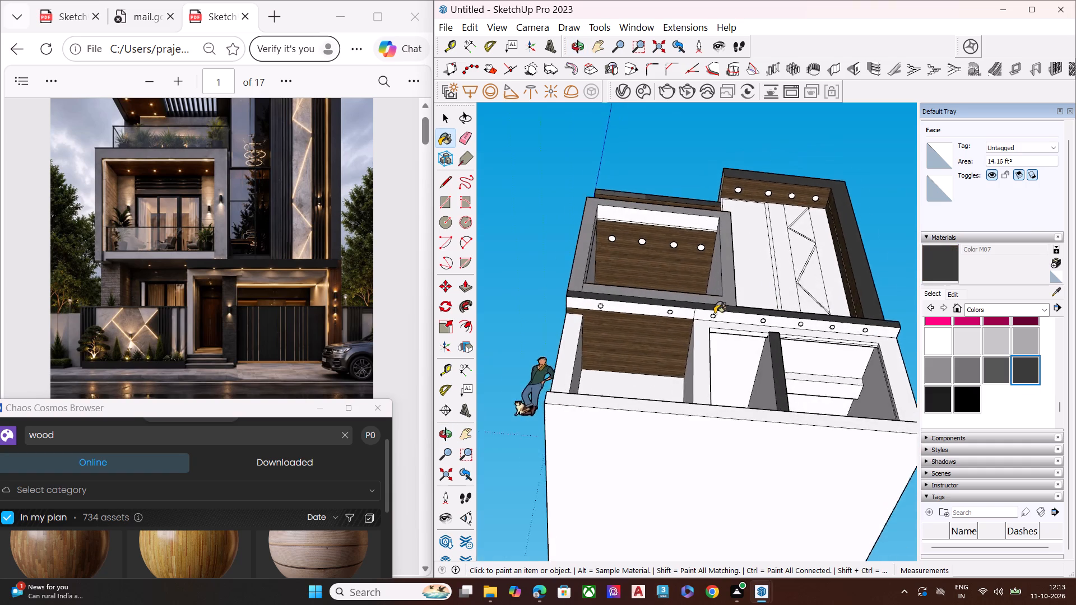
{"action": "scroll", "coordinate": [715, 314], "scroll_direction": "up", "scroll_amount": 6}
{"action": "left_click", "coordinate": [688, 312]}
{"action": "left_click", "coordinate": [664, 315]}
Examine the whole painted facade against the reference image and browse the swatches in the Colors library.
{"action": "scroll", "coordinate": [662, 276], "scroll_direction": "down", "scroll_amount": 2}
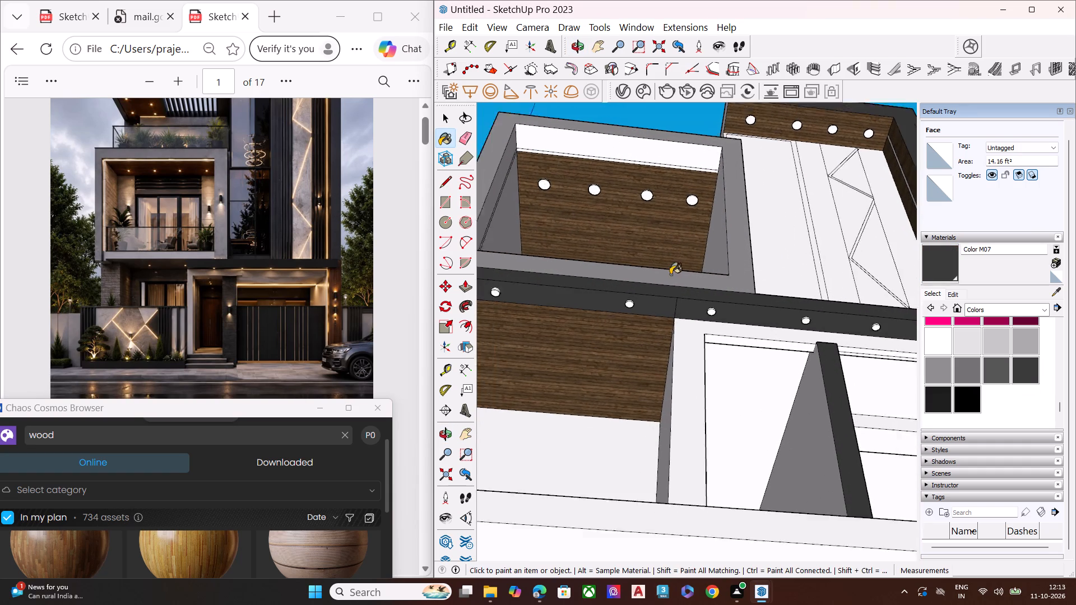
{"action": "scroll", "coordinate": [670, 274], "scroll_direction": "down", "scroll_amount": 5}
{"action": "middle_click_drag", "start_coordinate": [750, 291], "coordinate": [640, 402]}
{"action": "scroll", "coordinate": [781, 305], "scroll_direction": "down", "scroll_amount": 6}
{"action": "middle_click_drag", "start_coordinate": [811, 310], "coordinate": [836, 419]}
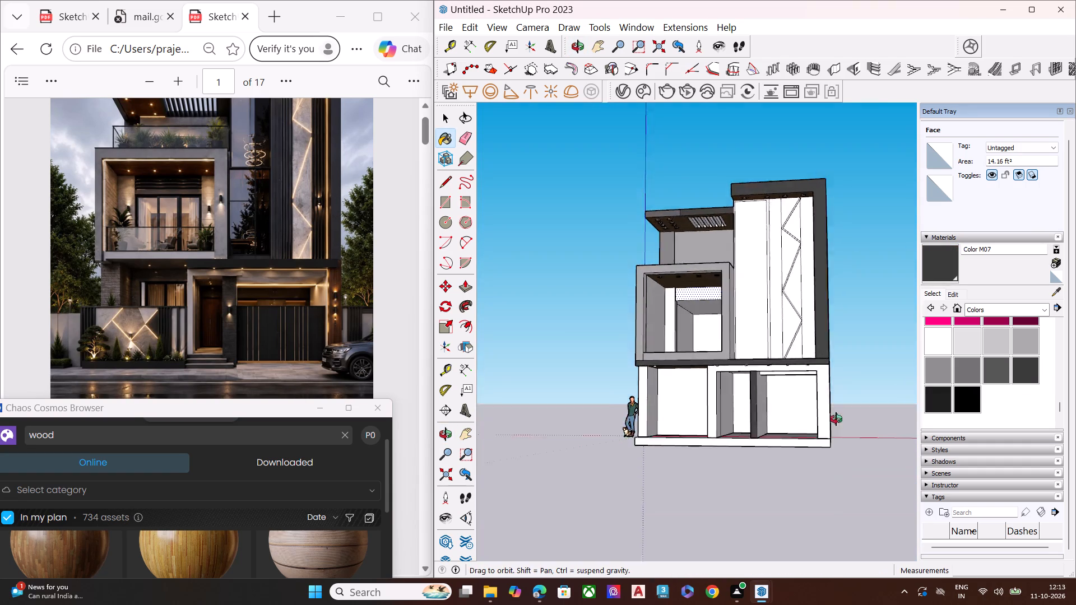
{"action": "middle_click_drag", "start_coordinate": [836, 419], "coordinate": [893, 433]}
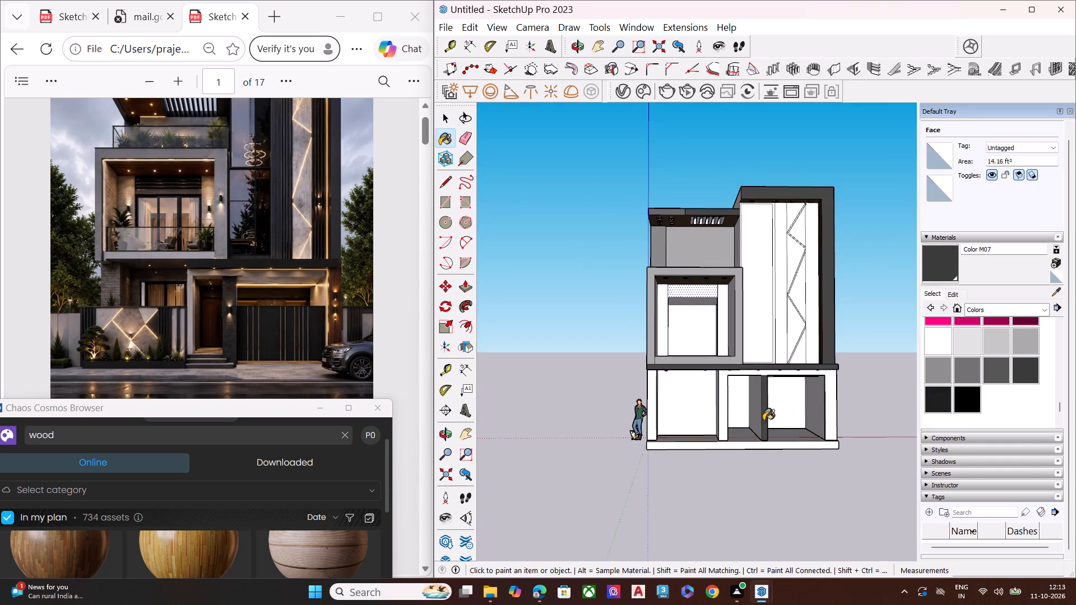
{"action": "scroll", "coordinate": [961, 410], "scroll_direction": "up", "scroll_amount": 9}
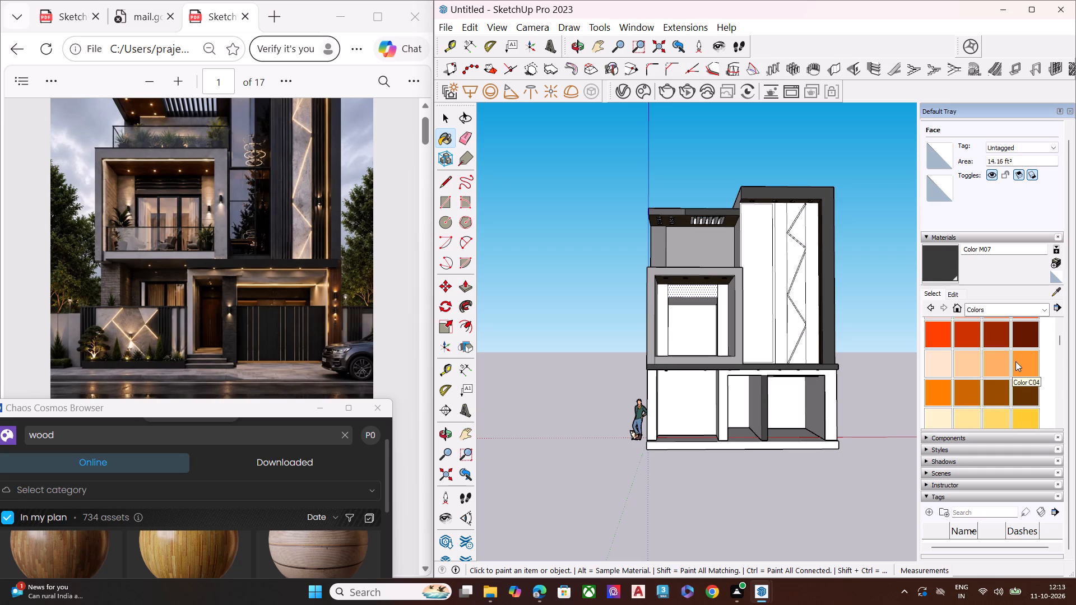
{"action": "scroll", "coordinate": [952, 388], "scroll_direction": "up", "scroll_amount": 3}
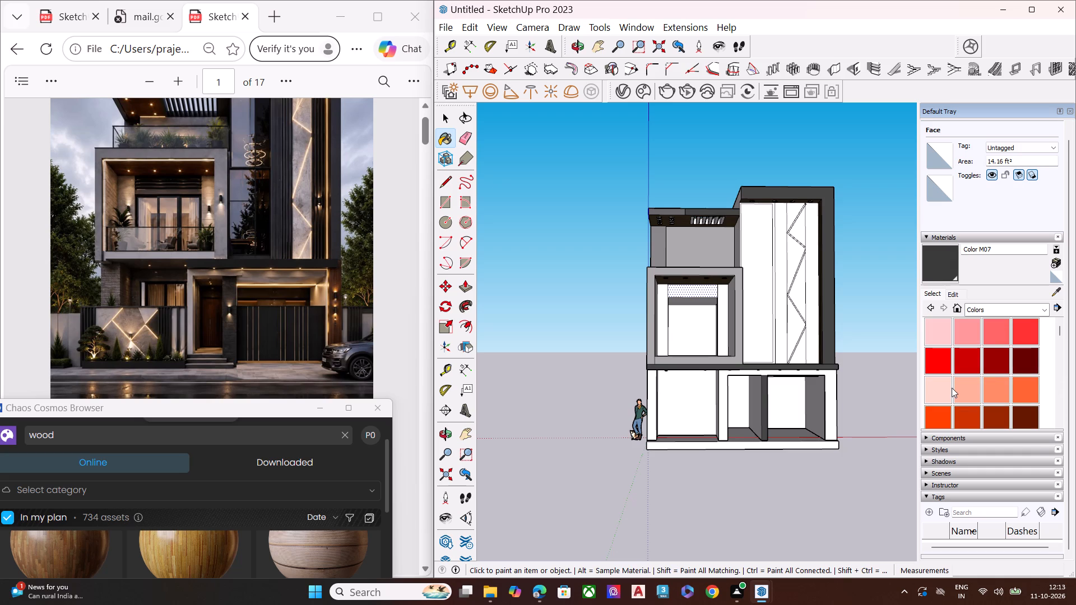
{"action": "scroll", "coordinate": [991, 380], "scroll_direction": "up", "scroll_amount": 6}
Search the Chaos Cosmos library for stone.
{"action": "left_click_drag", "start_coordinate": [211, 409], "coordinate": [272, 61]}
{"action": "left_click", "coordinate": [271, 90]}
{"action": "left_click", "coordinate": [231, 89]}
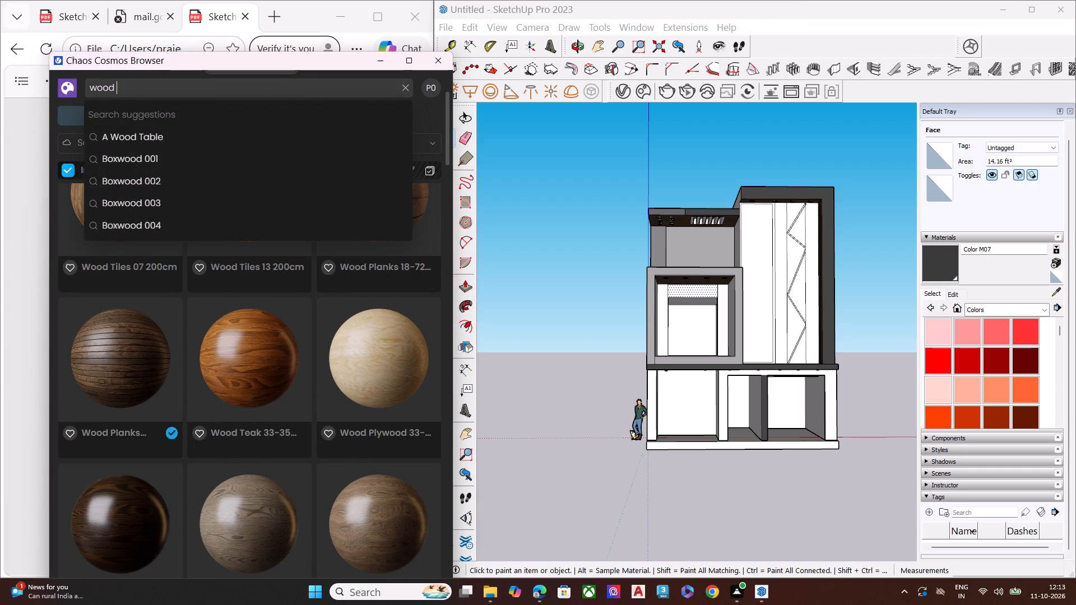
{"action": "key", "text": "BackSpace"}
{"action": "key", "text": "BackSpace"}
{"action": "key", "text": "BackSpace"}
{"action": "key", "text": "BackSpace"}
{"action": "key", "text": "BackSpace"}
{"action": "key", "text": "BackSpace"}
{"action": "key", "text": "BackSpace"}
{"action": "key", "text": "BackSpace"}
{"action": "key", "text": "BackSpace"}
{"action": "key", "text": "BackSpace"}
{"action": "type", "text": "stone"}
{"action": "key", "text": "Return"}
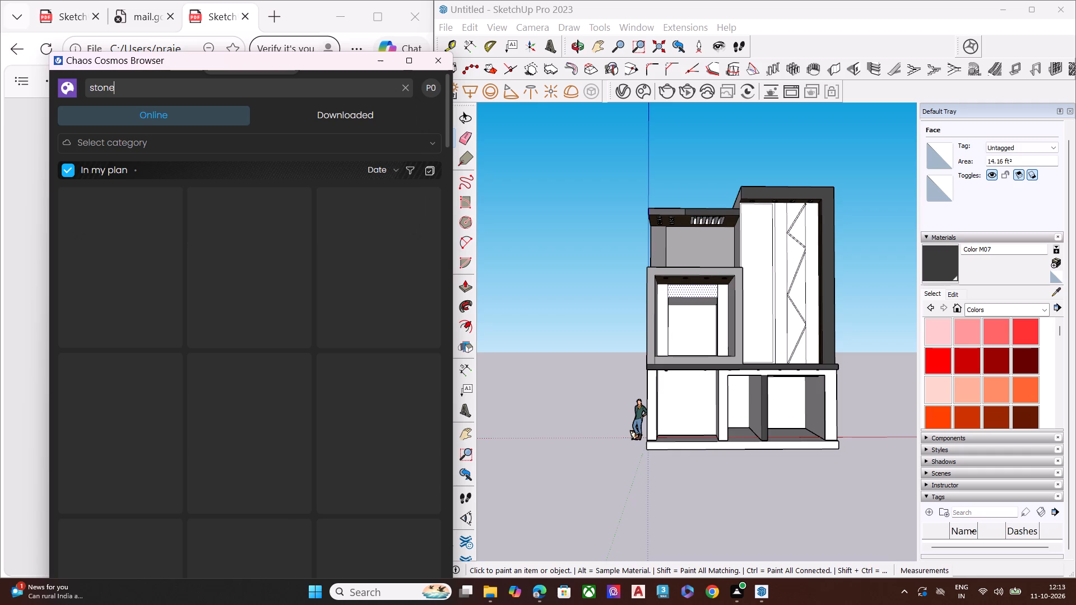
Import the Brick Wall Grey Stone 01 200cm material from the Cosmos stone results into the scene.
{"action": "scroll", "coordinate": [715, 339], "scroll_direction": "down", "scroll_amount": 6}
{"action": "middle_click_drag", "start_coordinate": [739, 356], "coordinate": [845, 342]}
{"action": "scroll", "coordinate": [845, 342], "scroll_direction": "up", "scroll_amount": 11}
{"action": "key", "text": "space"}
{"action": "scroll", "coordinate": [766, 332], "scroll_direction": "down", "scroll_amount": 8}
{"action": "key", "text": "space"}
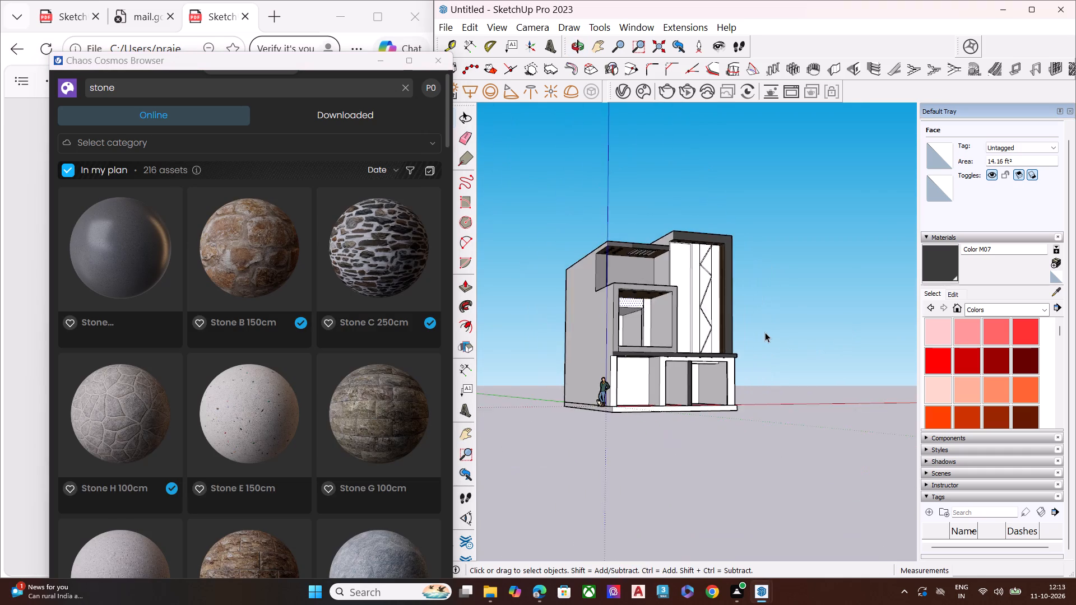
{"action": "scroll", "coordinate": [765, 332], "scroll_direction": "up", "scroll_amount": 6}
{"action": "scroll", "coordinate": [765, 332], "scroll_direction": "down", "scroll_amount": 8}
{"action": "scroll", "coordinate": [236, 379], "scroll_direction": "down", "scroll_amount": 1}
{"action": "scroll", "coordinate": [236, 379], "scroll_direction": "up", "scroll_amount": 1}
{"action": "scroll", "coordinate": [236, 379], "scroll_direction": "down", "scroll_amount": 6}
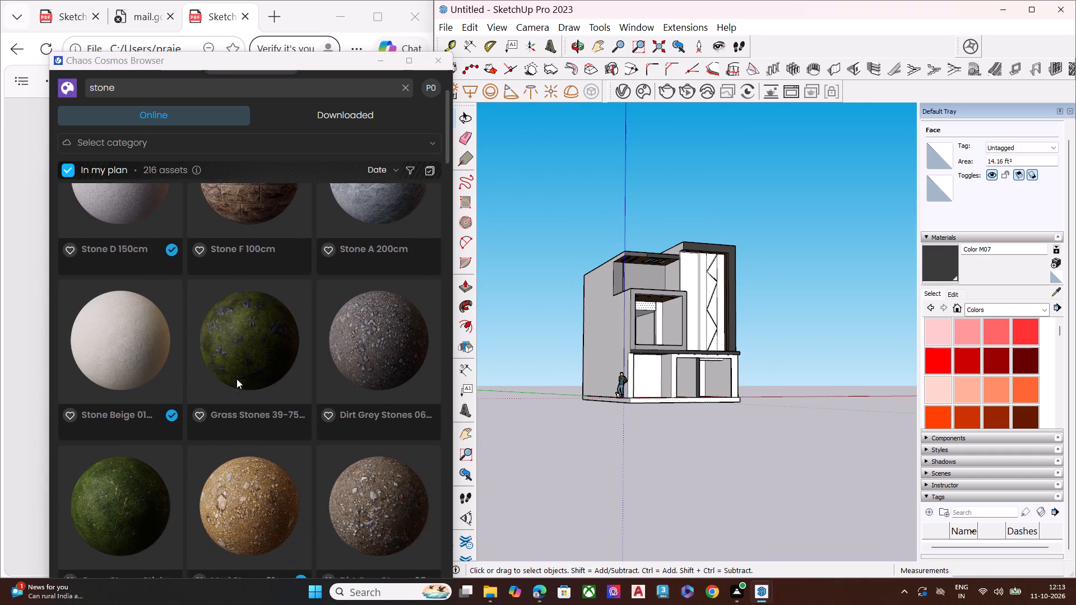
{"action": "scroll", "coordinate": [236, 379], "scroll_direction": "down", "scroll_amount": 4}
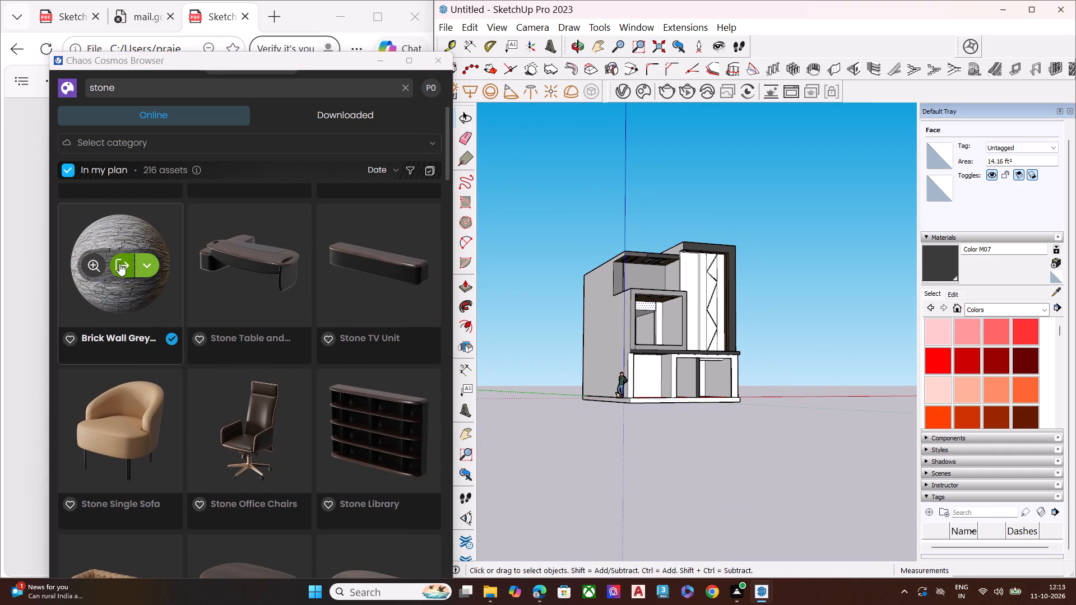
{"action": "left_click", "coordinate": [118, 263]}
Select Brick Wall Grey Stone 01 200cm in the V-Ray Asset Editor and make its diffuse colour slightly lighter.
{"action": "left_click", "coordinate": [756, 593]}
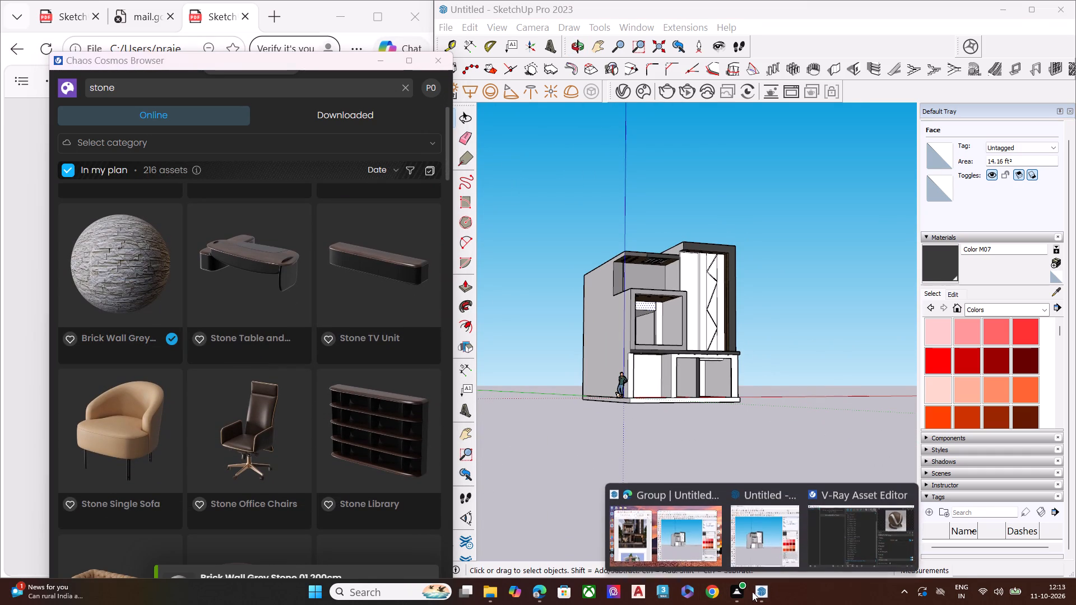
{"action": "left_click", "coordinate": [832, 541]}
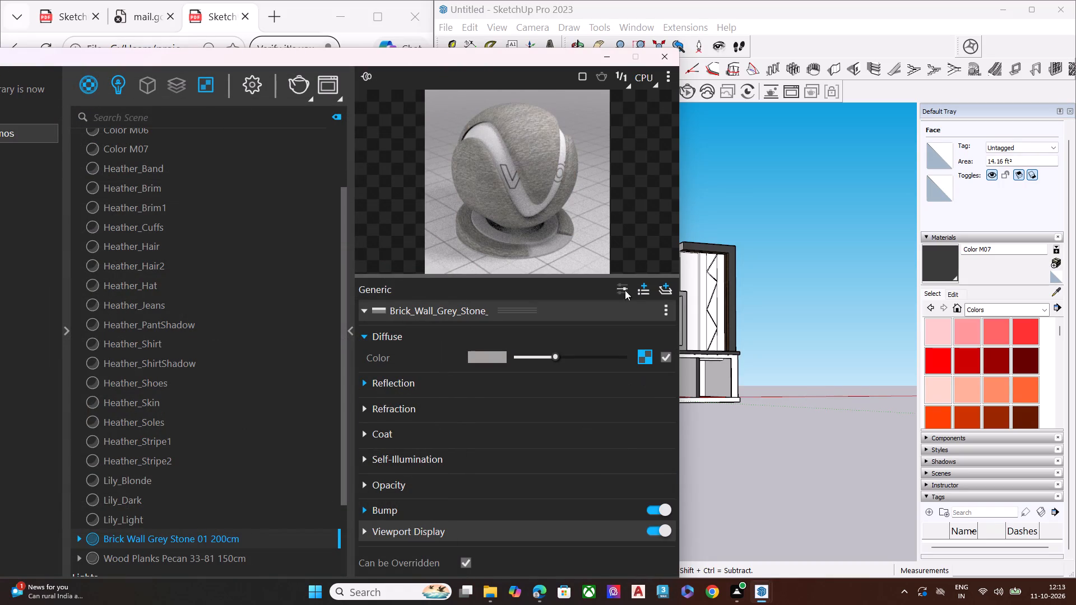
{"action": "left_click", "coordinate": [194, 542]}
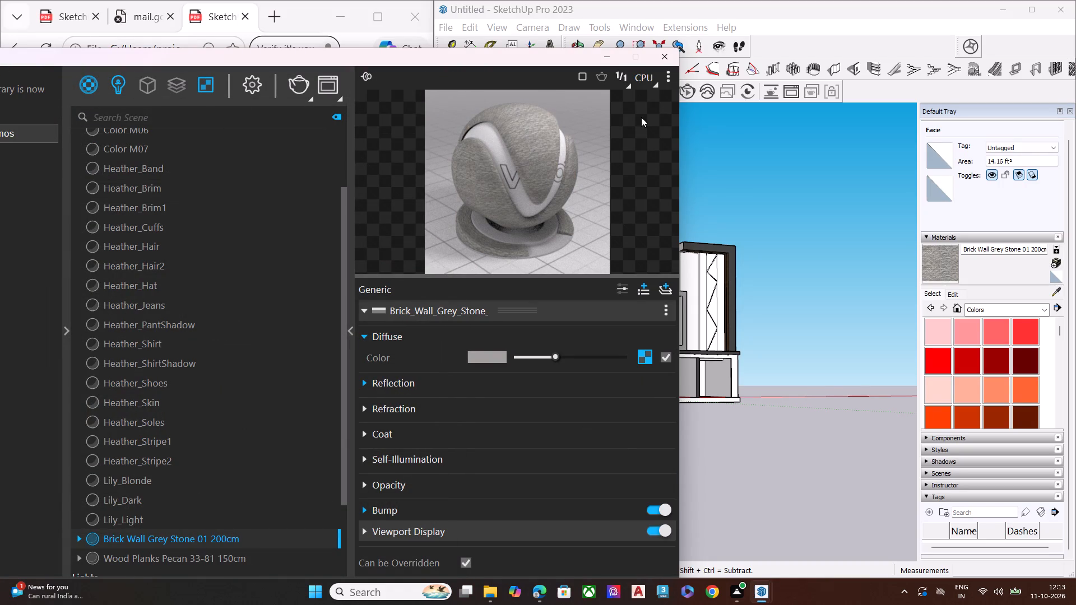
{"action": "left_click_drag", "start_coordinate": [554, 355], "coordinate": [584, 355]}
{"action": "scroll", "coordinate": [558, 192], "scroll_direction": "up", "scroll_amount": 3}
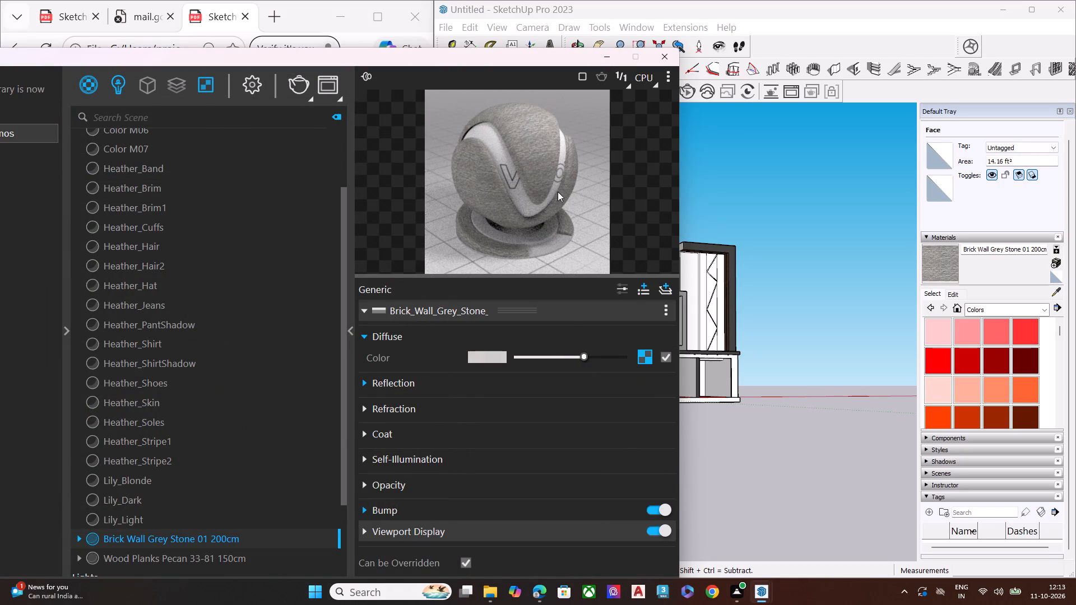
{"action": "scroll", "coordinate": [558, 192], "scroll_direction": "up", "scroll_amount": 2}
{"action": "scroll", "coordinate": [513, 174], "scroll_direction": "up", "scroll_amount": 4}
{"action": "left_click_drag", "start_coordinate": [582, 359], "coordinate": [628, 366]}
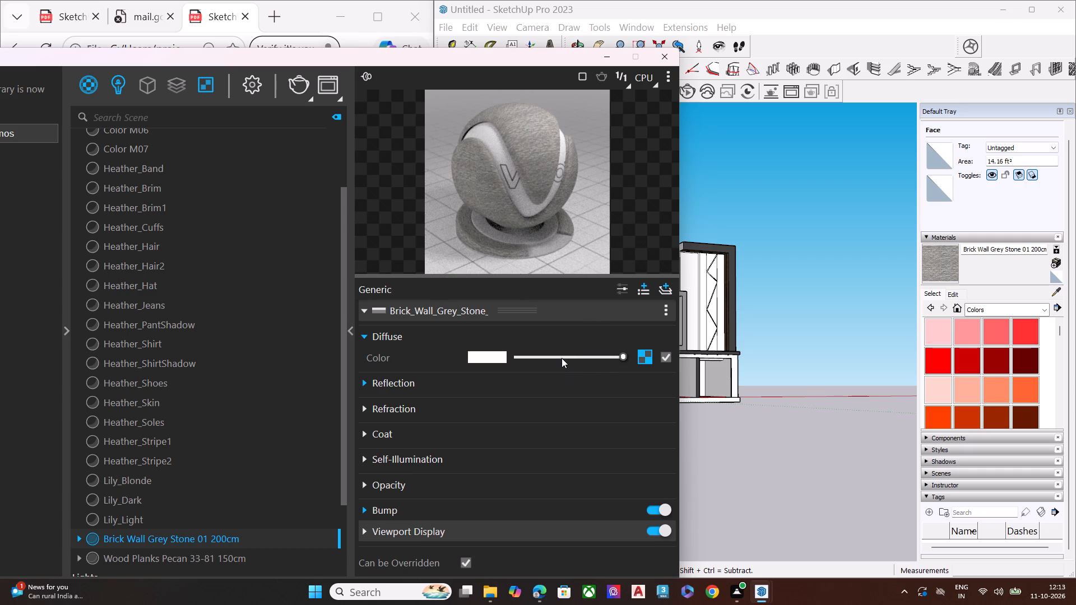
{"action": "left_click", "coordinate": [562, 357]}
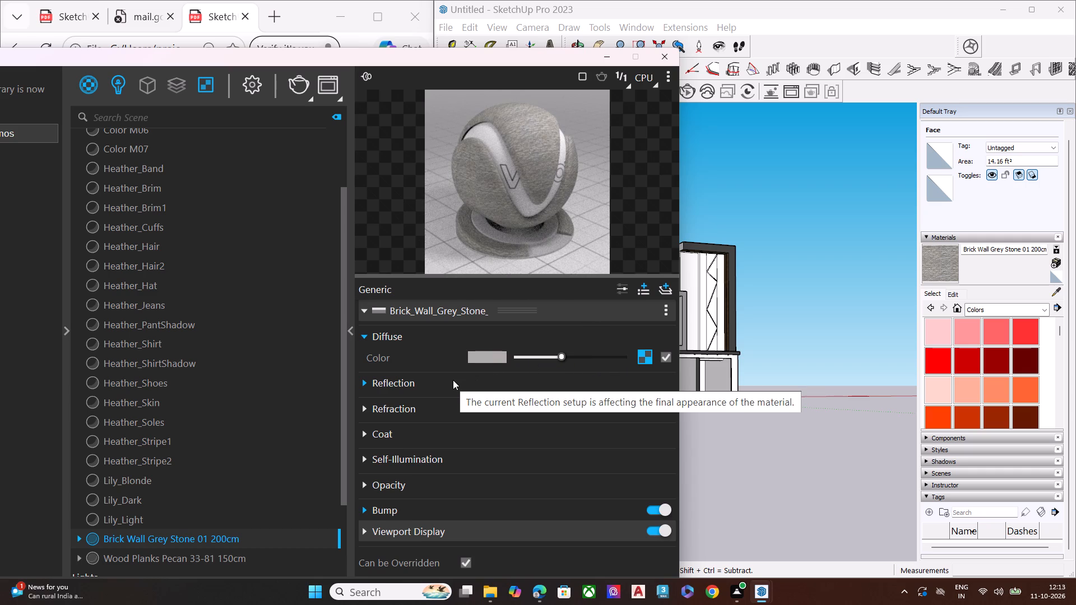
{"action": "left_click", "coordinate": [453, 380]}
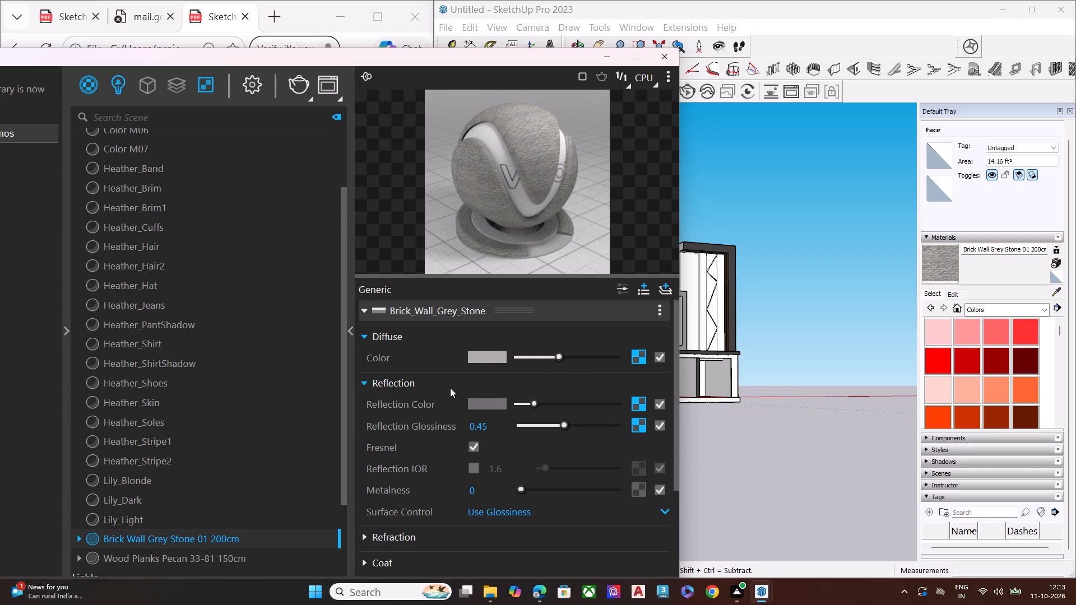
{"action": "left_click", "coordinate": [453, 389]}
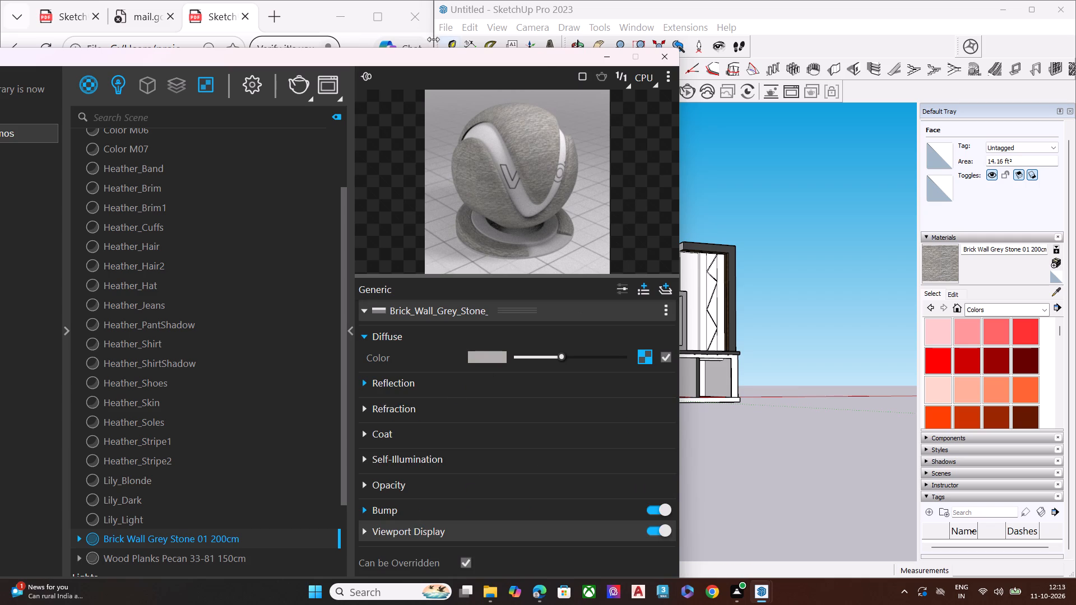
Compare the house facade with the reference image to see where the grey stone cladding belongs.
{"action": "left_click", "coordinate": [362, 3]}
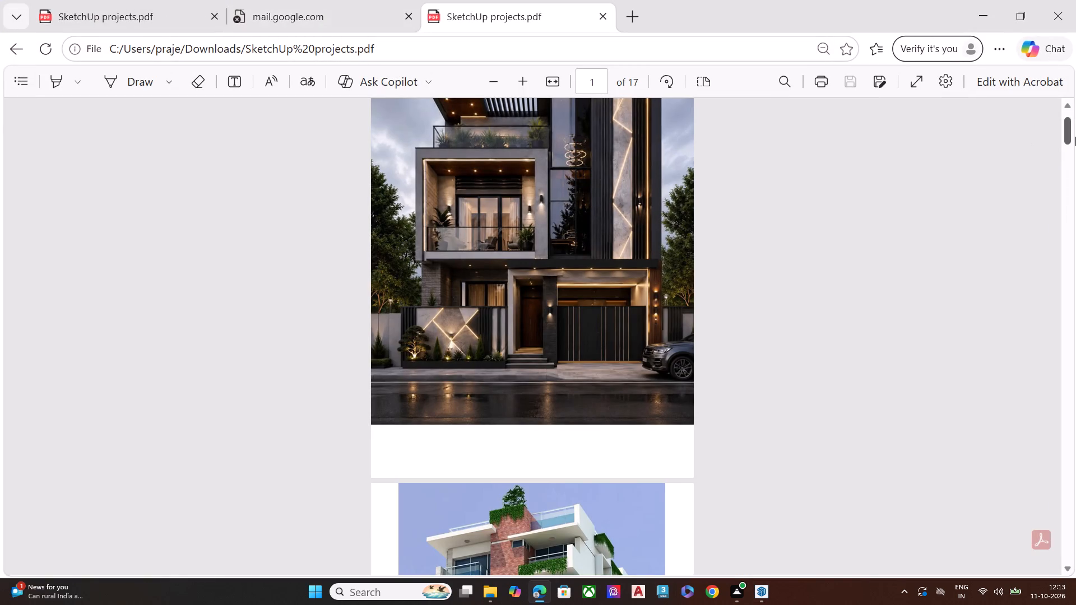
{"action": "left_click", "coordinate": [1015, 15]}
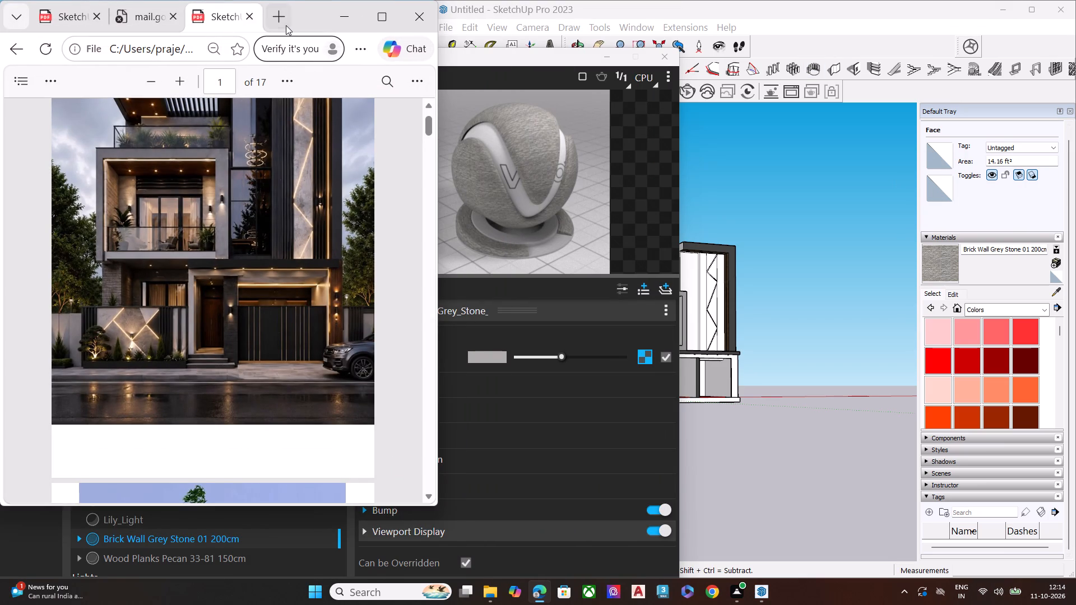
{"action": "left_click", "coordinate": [303, 21]}
{"action": "left_click_drag", "start_coordinate": [467, 55], "coordinate": [455, 120]}
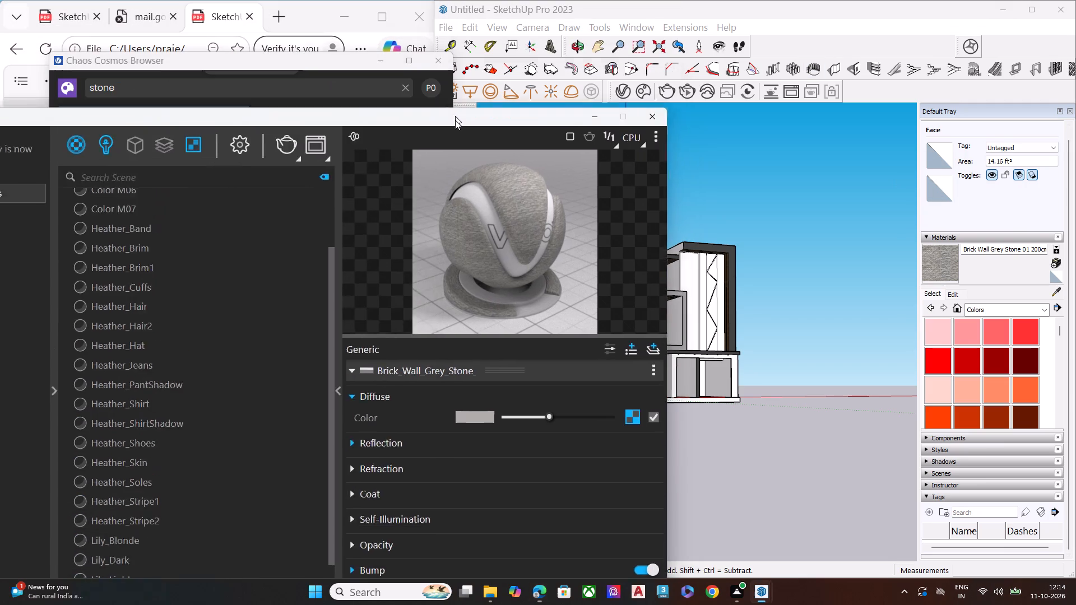
{"action": "left_click_drag", "start_coordinate": [455, 120], "coordinate": [234, 414]}
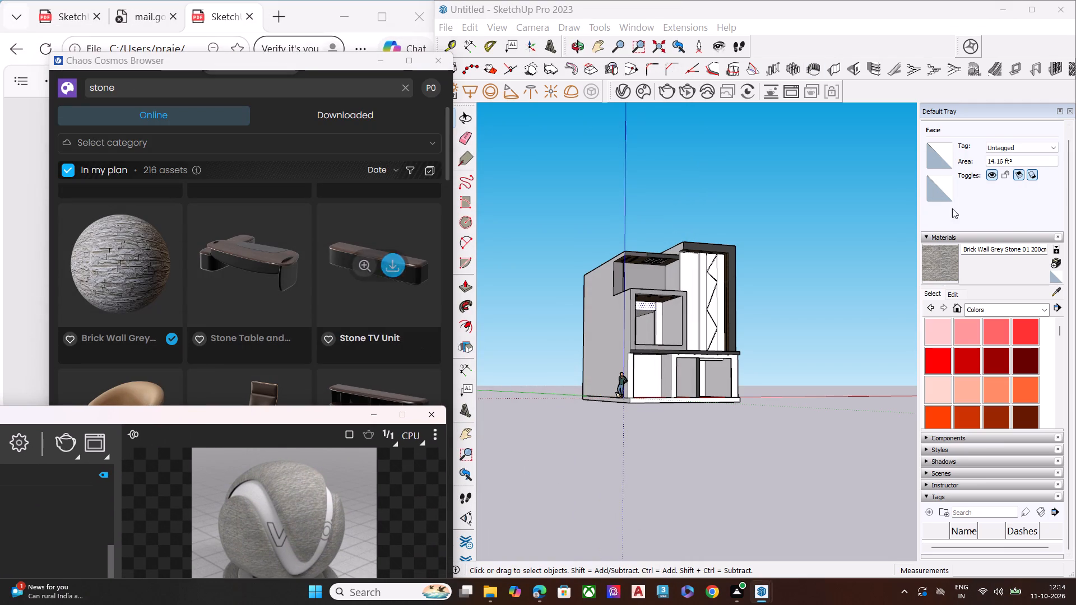
{"action": "left_click", "coordinate": [947, 263]}
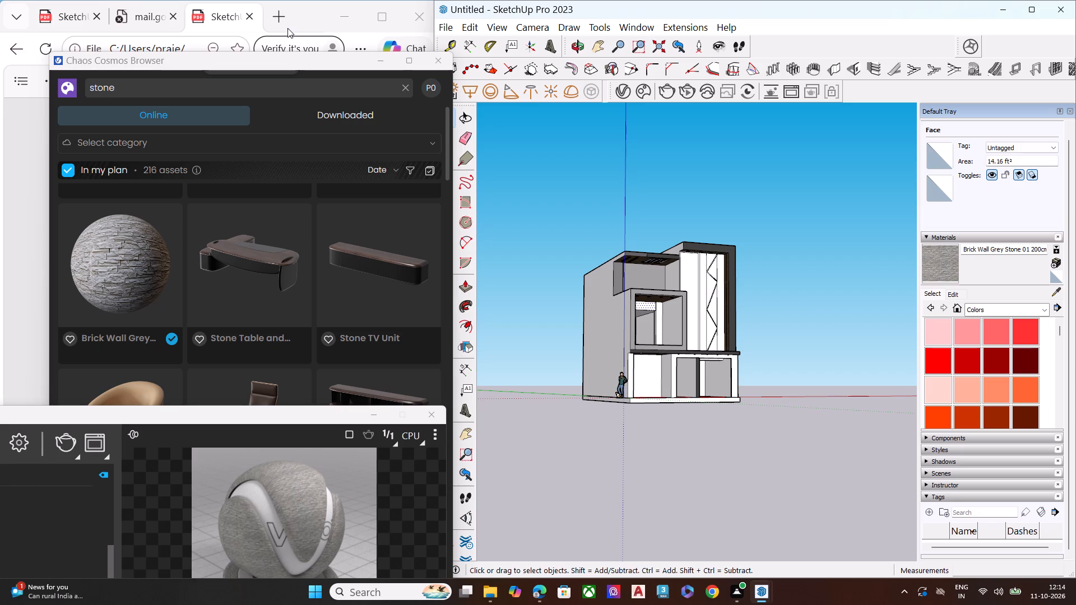
{"action": "left_click", "coordinate": [305, 16]}
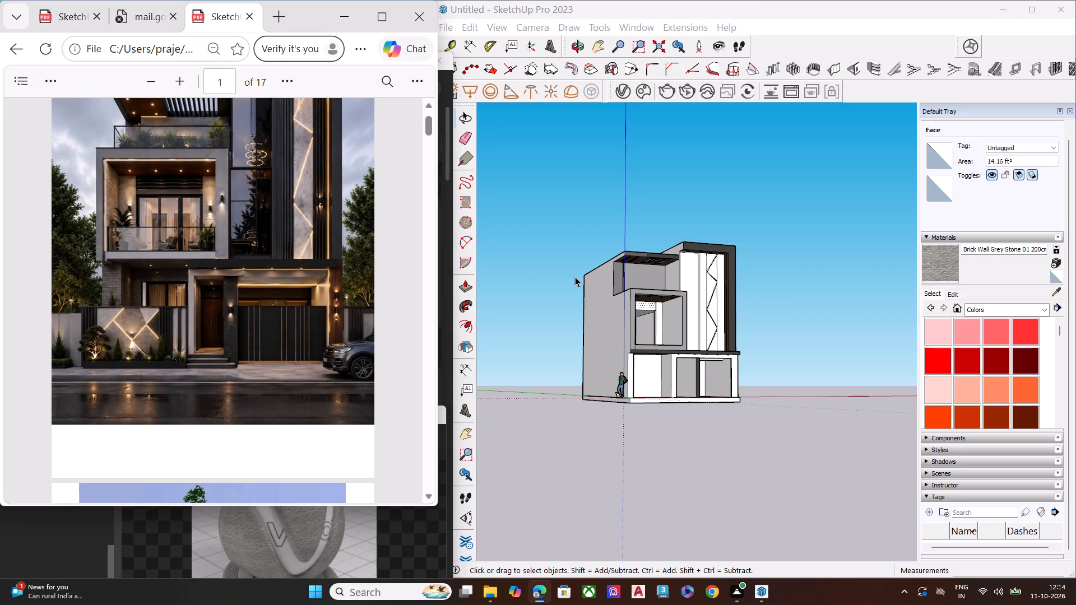
{"action": "scroll", "coordinate": [703, 373], "scroll_direction": "up", "scroll_amount": 1}
{"action": "middle_click_drag", "start_coordinate": [703, 373], "coordinate": [630, 384]}
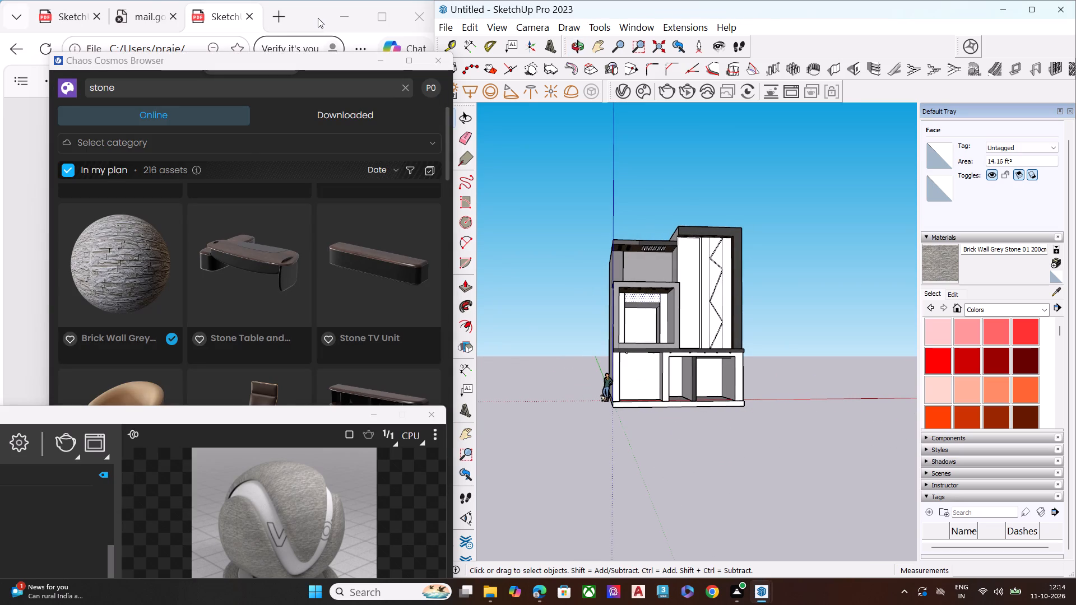
{"action": "left_click", "coordinate": [318, 18]}
Paint the front face of the ground-floor pillar beside the human figure with Brick Wall Grey Stone 01 200cm.
{"action": "scroll", "coordinate": [763, 379], "scroll_direction": "up", "scroll_amount": 4}
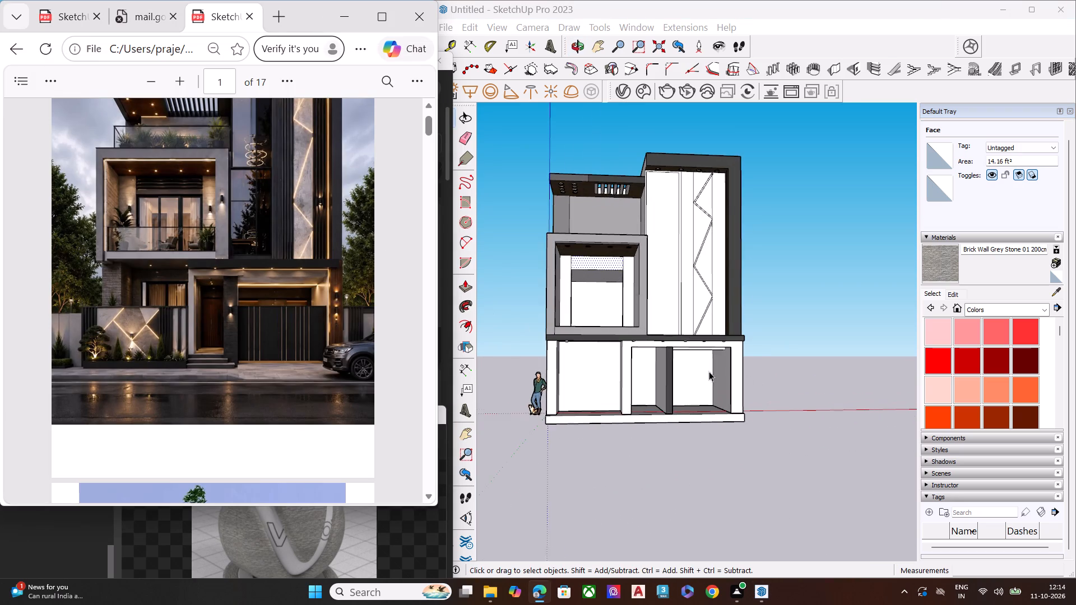
{"action": "scroll", "coordinate": [709, 371], "scroll_direction": "up", "scroll_amount": 1}
{"action": "scroll", "coordinate": [533, 350], "scroll_direction": "up", "scroll_amount": 6}
{"action": "scroll", "coordinate": [529, 350], "scroll_direction": "down", "scroll_amount": 1}
{"action": "scroll", "coordinate": [529, 350], "scroll_direction": "up", "scroll_amount": 4}
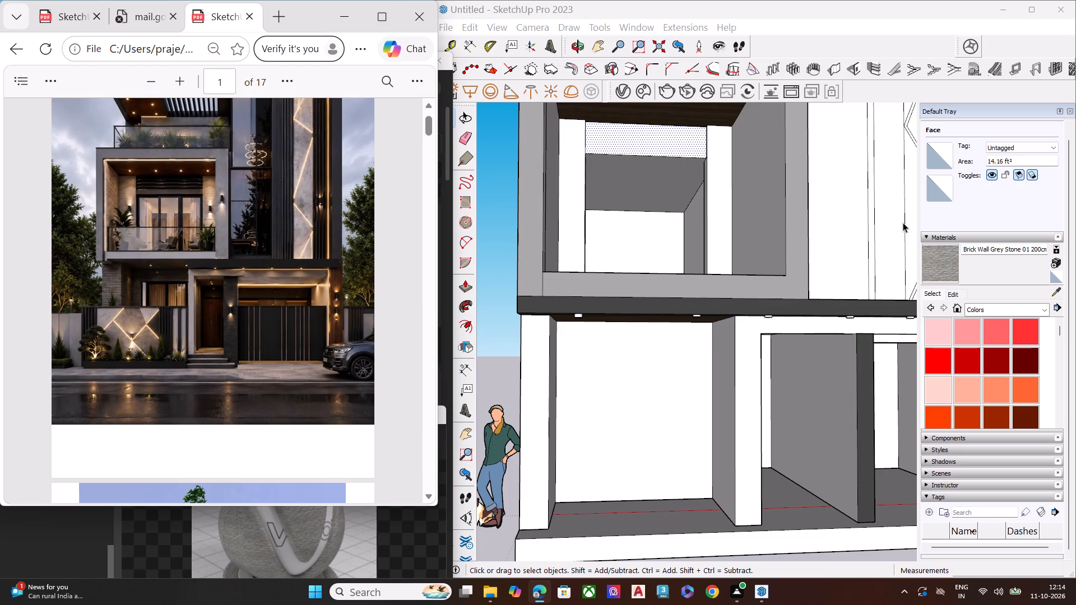
{"action": "left_click", "coordinate": [931, 253]}
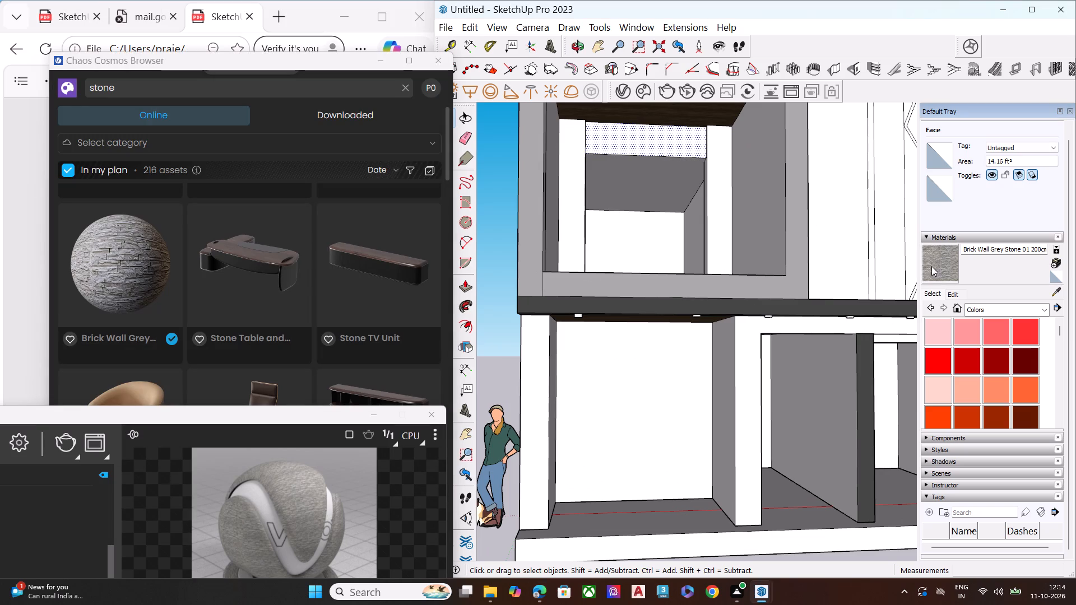
{"action": "left_click", "coordinate": [939, 264]}
{"action": "left_click", "coordinate": [535, 365]}
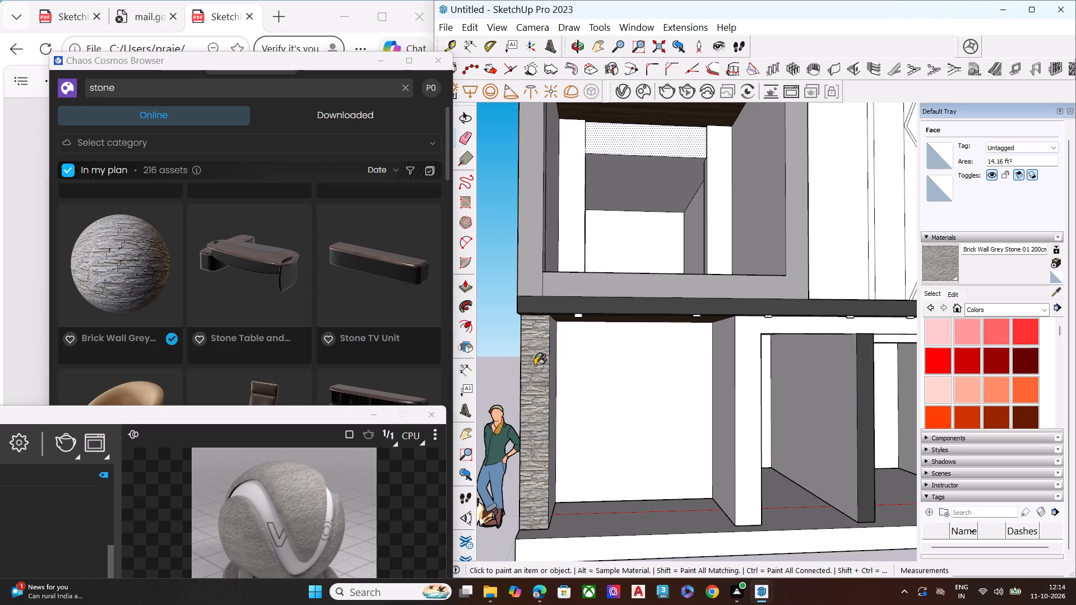
Examine the stone texture on the painted pillar up close and the ground floor from the other side.
{"action": "scroll", "coordinate": [535, 365], "scroll_direction": "up", "scroll_amount": 7}
{"action": "scroll", "coordinate": [542, 333], "scroll_direction": "down", "scroll_amount": 1}
{"action": "scroll", "coordinate": [542, 333], "scroll_direction": "up", "scroll_amount": 5}
{"action": "scroll", "coordinate": [558, 287], "scroll_direction": "down", "scroll_amount": 4}
{"action": "key", "text": "space"}
{"action": "scroll", "coordinate": [467, 268], "scroll_direction": "down", "scroll_amount": 2}
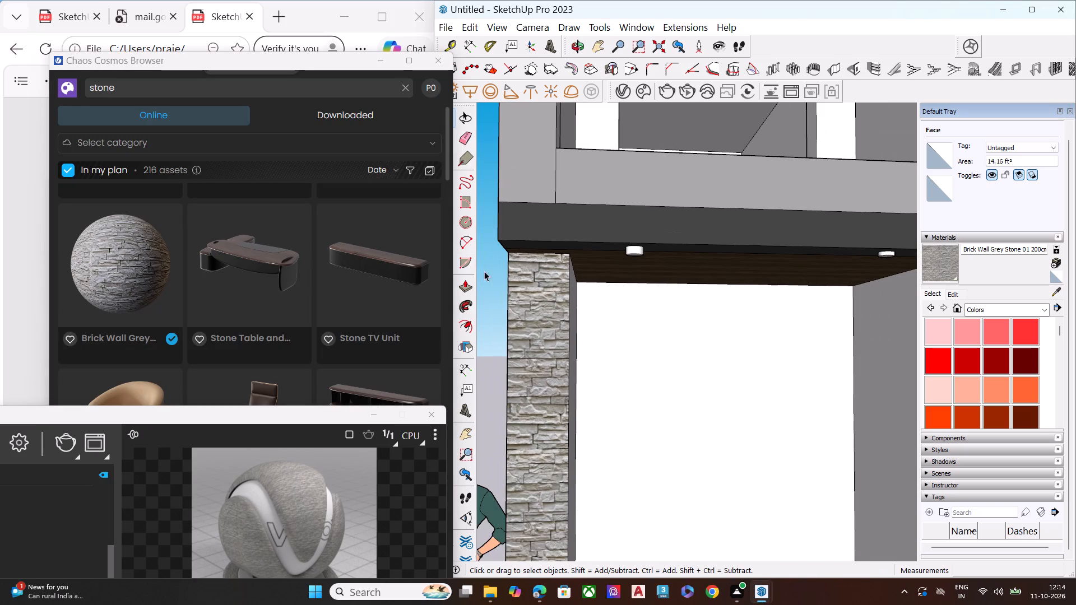
{"action": "scroll", "coordinate": [484, 271], "scroll_direction": "down", "scroll_amount": 6}
{"action": "scroll", "coordinate": [613, 230], "scroll_direction": "down", "scroll_amount": 5}
{"action": "middle_click_drag", "start_coordinate": [678, 344], "coordinate": [540, 395]}
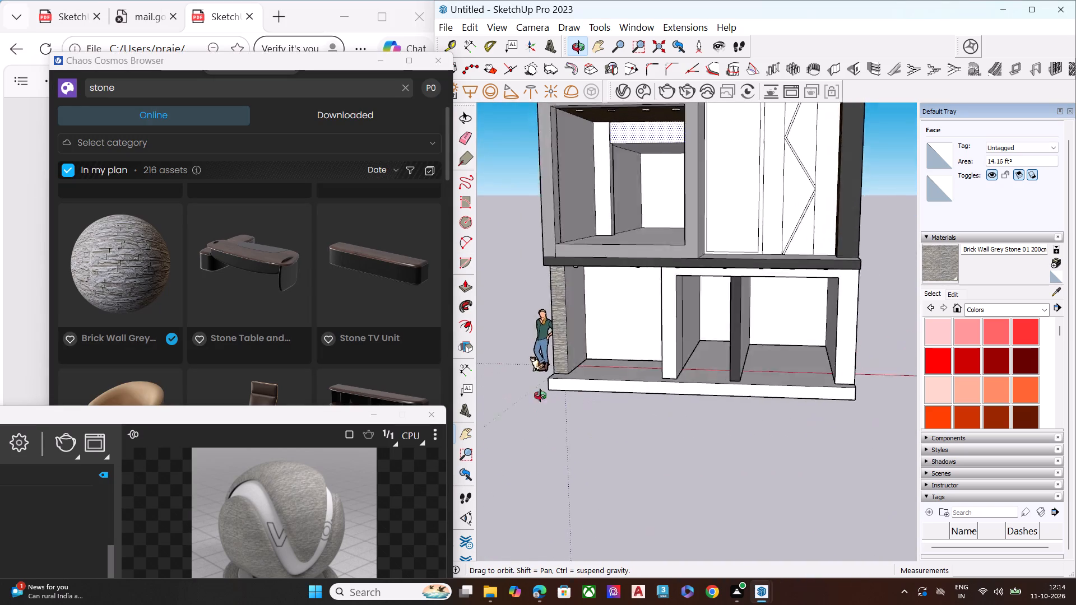
{"action": "middle_click_drag", "start_coordinate": [540, 395], "coordinate": [475, 381]}
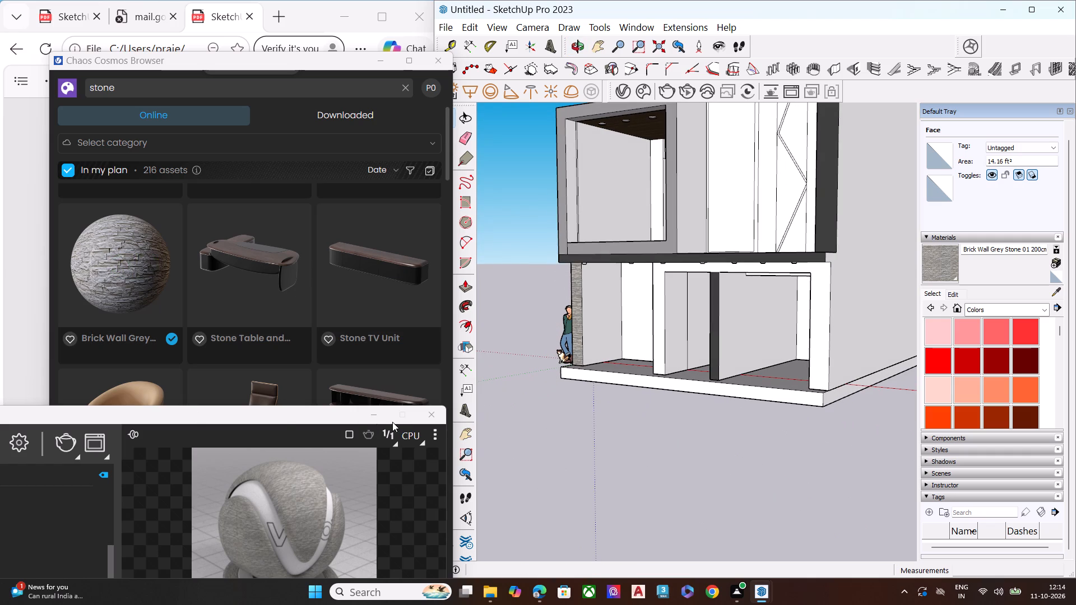
Browse the Cosmos stone results and import the Stone Beige 01 200cm material into the scene.
{"action": "left_click", "coordinate": [373, 416]}
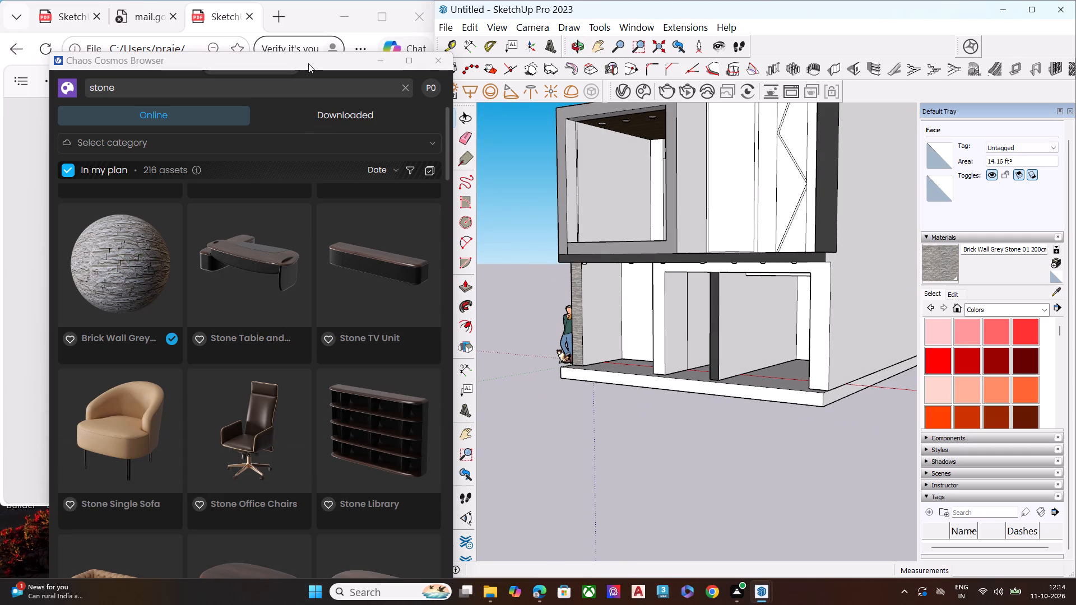
{"action": "scroll", "coordinate": [296, 286], "scroll_direction": "up", "scroll_amount": 8}
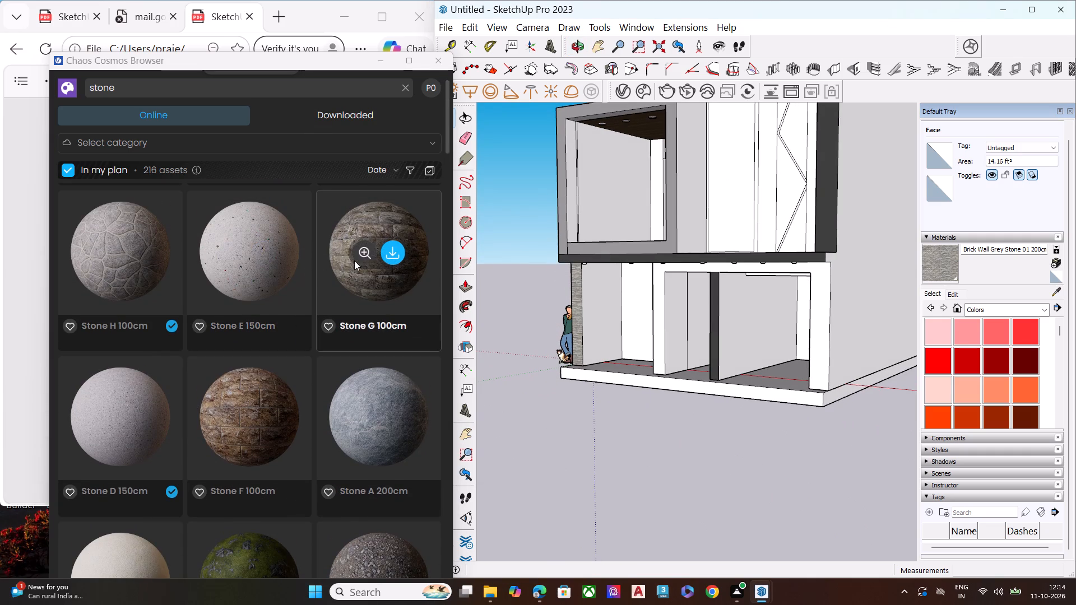
{"action": "scroll", "coordinate": [259, 328], "scroll_direction": "up", "scroll_amount": 4}
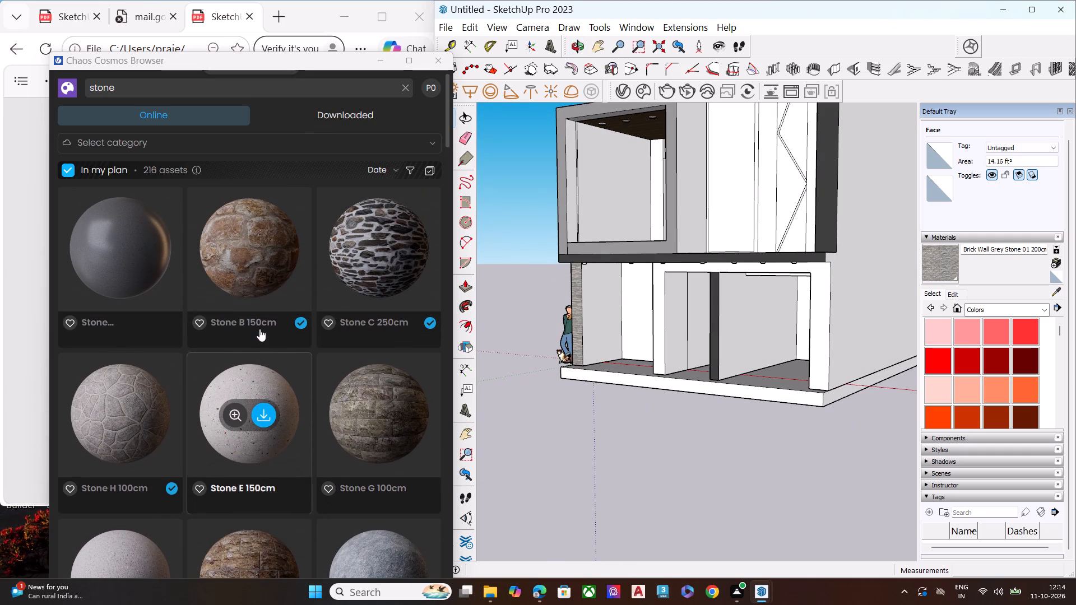
{"action": "scroll", "coordinate": [259, 329], "scroll_direction": "up", "scroll_amount": 2}
{"action": "scroll", "coordinate": [267, 322], "scroll_direction": "down", "scroll_amount": 6}
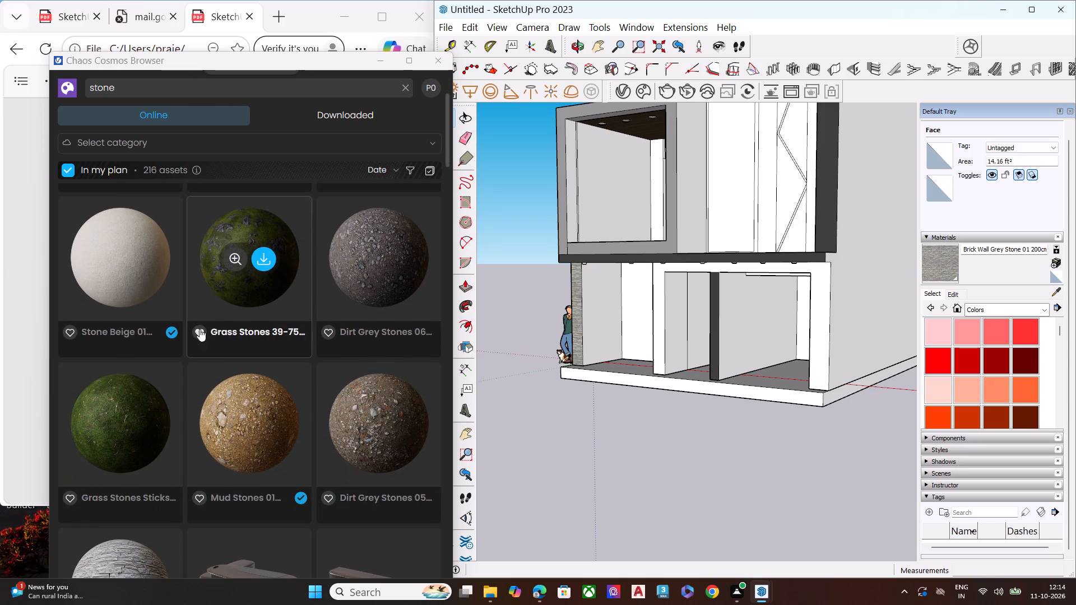
{"action": "left_click", "coordinate": [126, 260]}
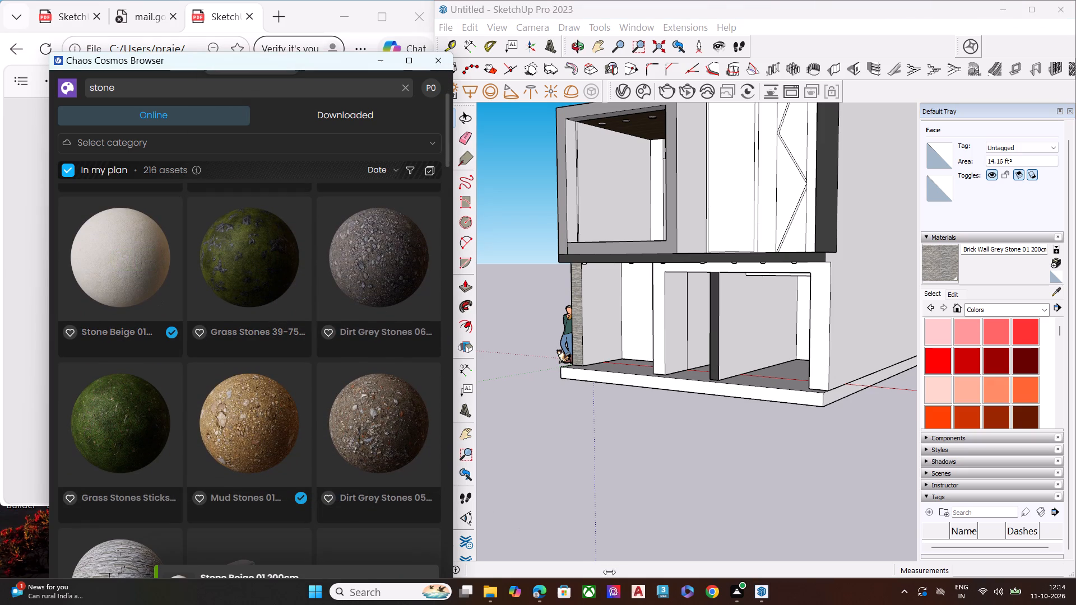
Pick Stone Beige 01 200cm in the V-Ray Asset Editor as the current paint material and bring the model back into view.
{"action": "left_click", "coordinate": [763, 601]}
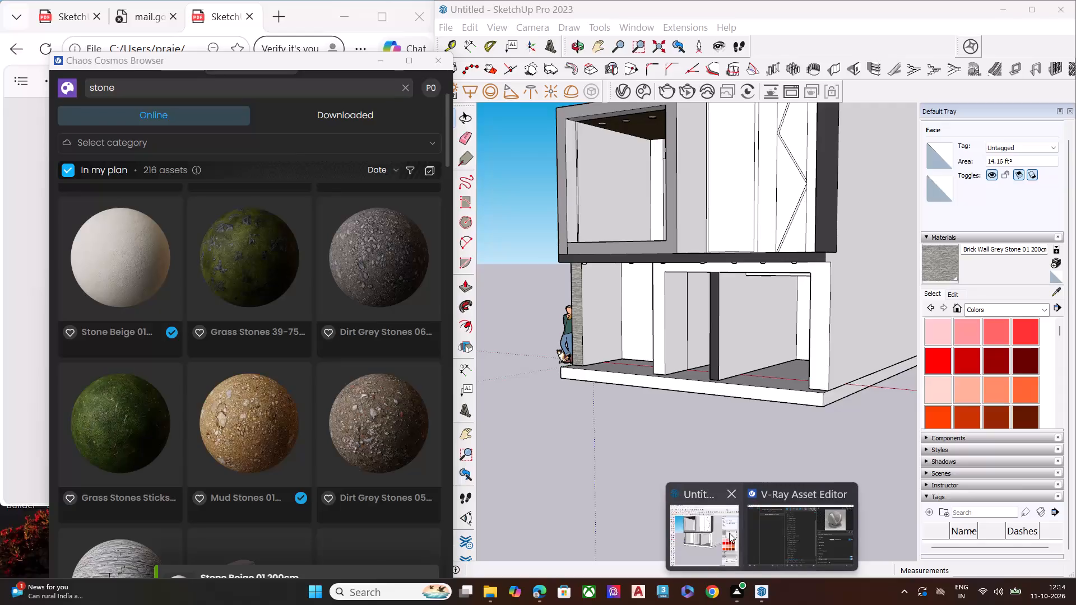
{"action": "left_click", "coordinate": [753, 533]}
{"action": "left_click_drag", "start_coordinate": [288, 413], "coordinate": [299, 395]}
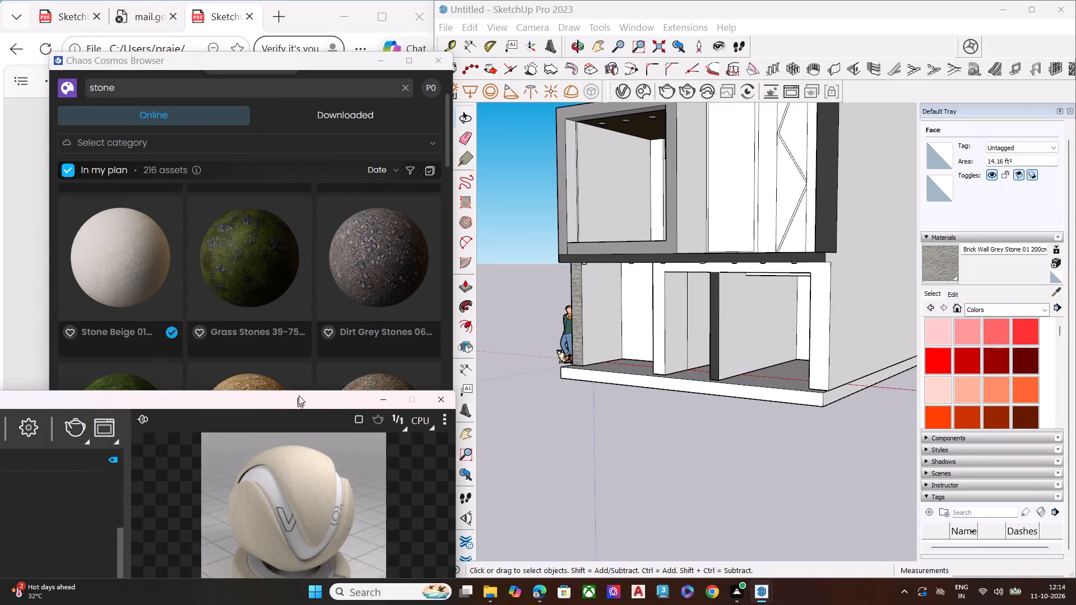
{"action": "left_click_drag", "start_coordinate": [299, 395], "coordinate": [459, 6]}
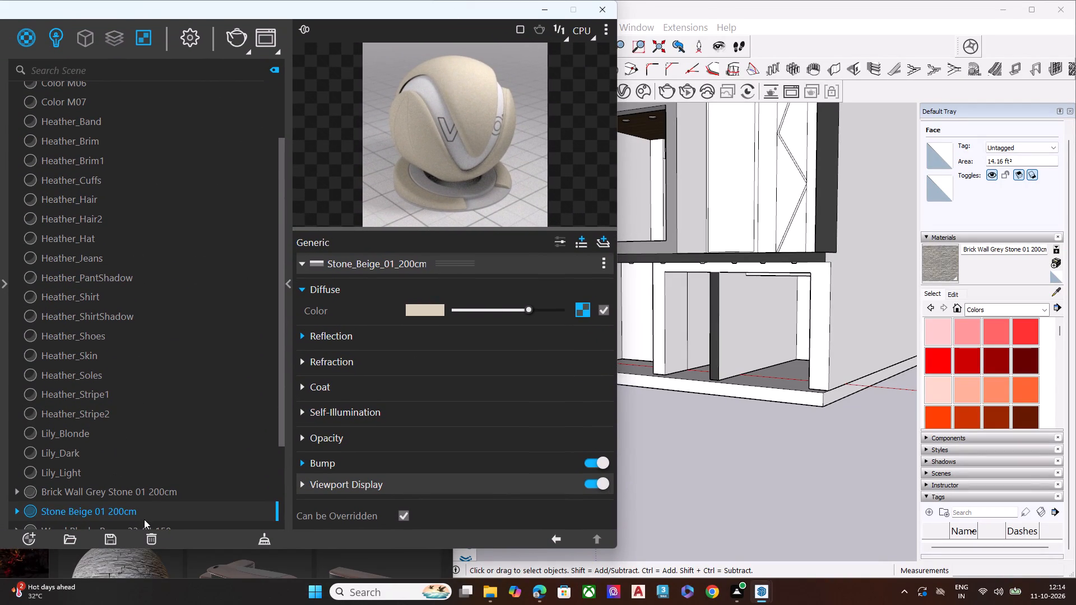
{"action": "left_click", "coordinate": [142, 513]}
{"action": "left_click", "coordinate": [360, 11]}
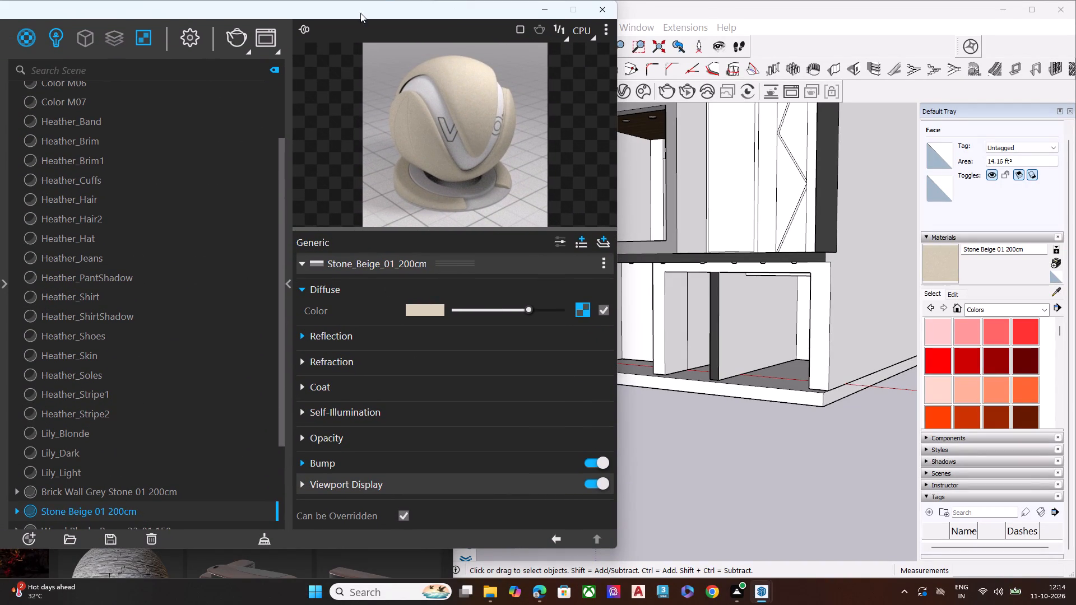
{"action": "left_click_drag", "start_coordinate": [386, 8], "coordinate": [146, 369]}
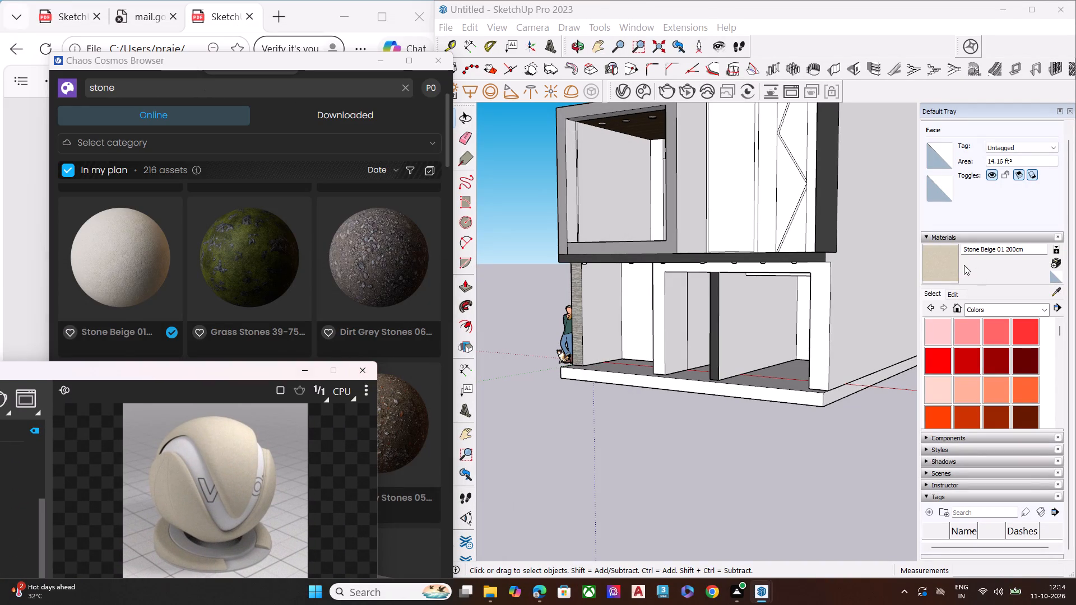
{"action": "left_click", "coordinate": [934, 266]}
Check the reference image's garage, and draw a vertical line on the garage's outer side wall from the rear beam's lower corner to the floor.
{"action": "scroll", "coordinate": [622, 346], "scroll_direction": "down", "scroll_amount": 5}
{"action": "middle_click_drag", "start_coordinate": [637, 338], "coordinate": [777, 332]}
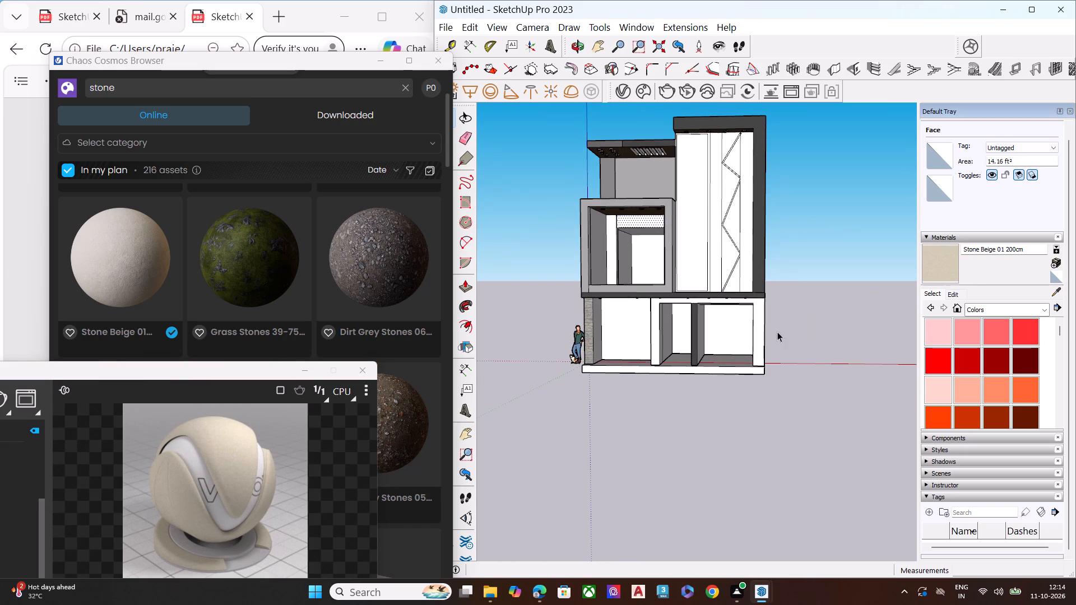
{"action": "left_click", "coordinate": [26, 22]}
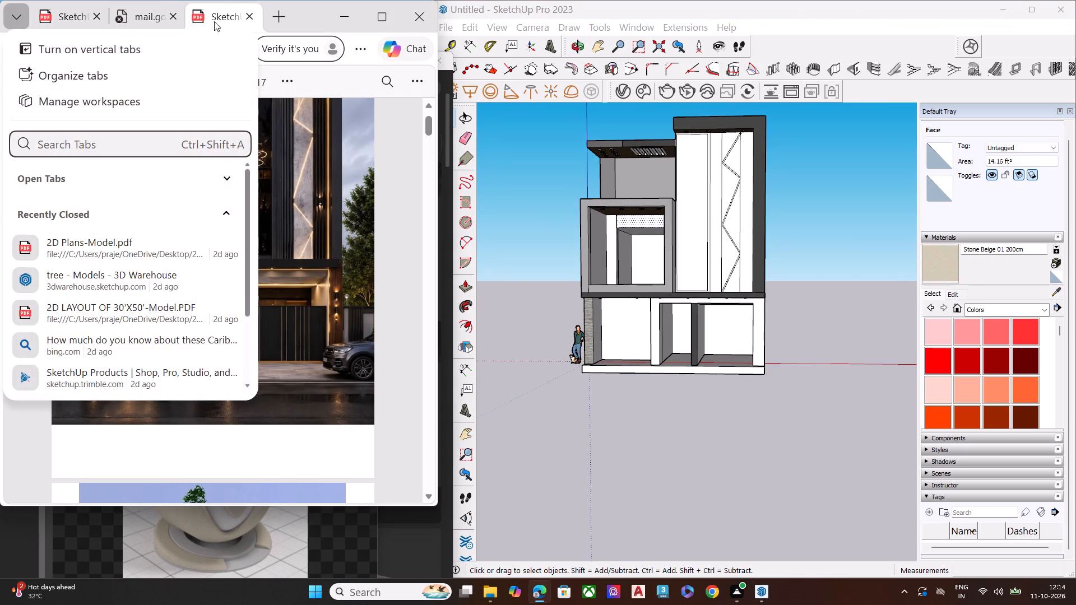
{"action": "left_click", "coordinate": [298, 16]}
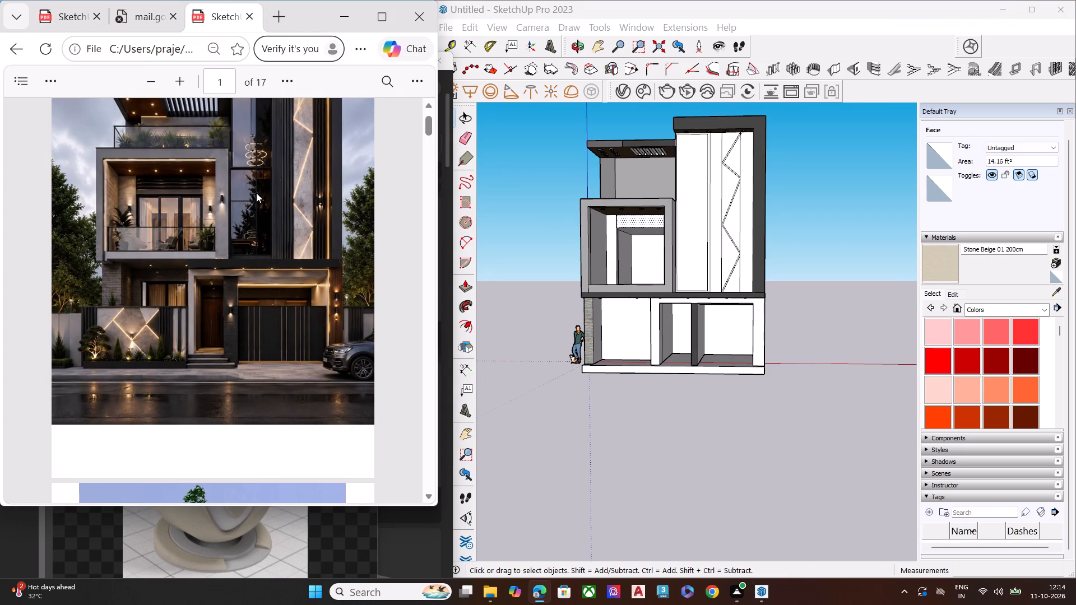
{"action": "middle_click_drag", "start_coordinate": [730, 380], "coordinate": [903, 329]}
{"action": "scroll", "coordinate": [727, 323], "scroll_direction": "up", "scroll_amount": 2}
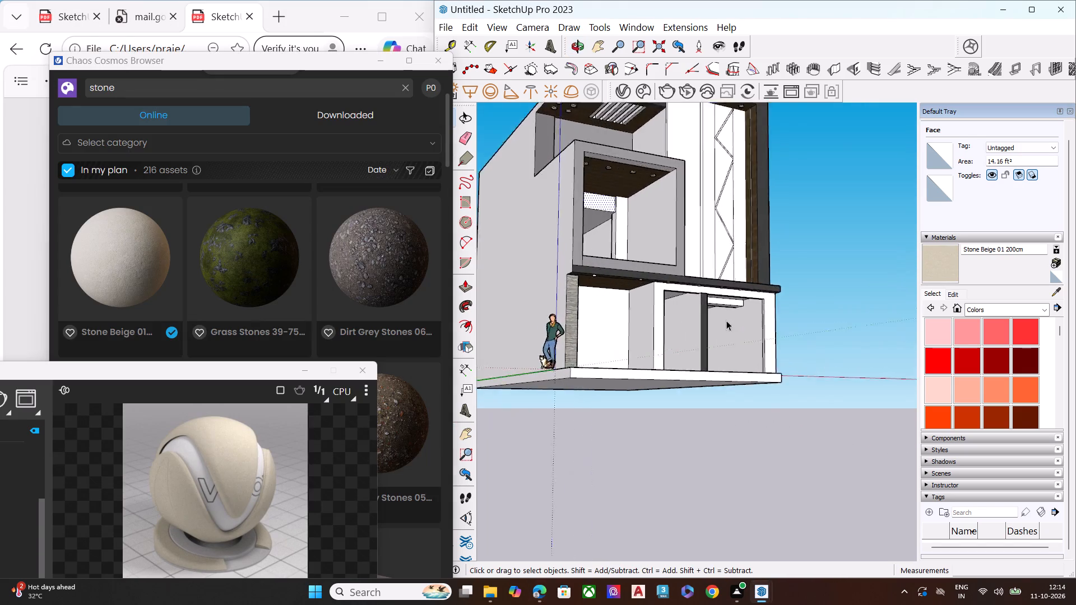
{"action": "scroll", "coordinate": [726, 320], "scroll_direction": "up", "scroll_amount": 6}
{"action": "key", "text": "l"}
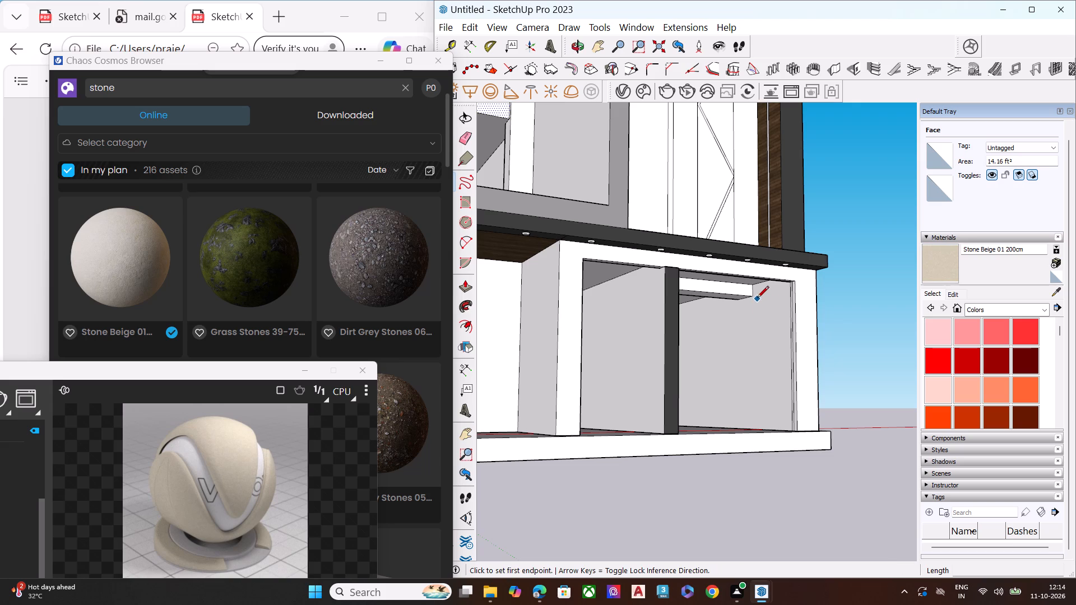
{"action": "left_click", "coordinate": [750, 296]}
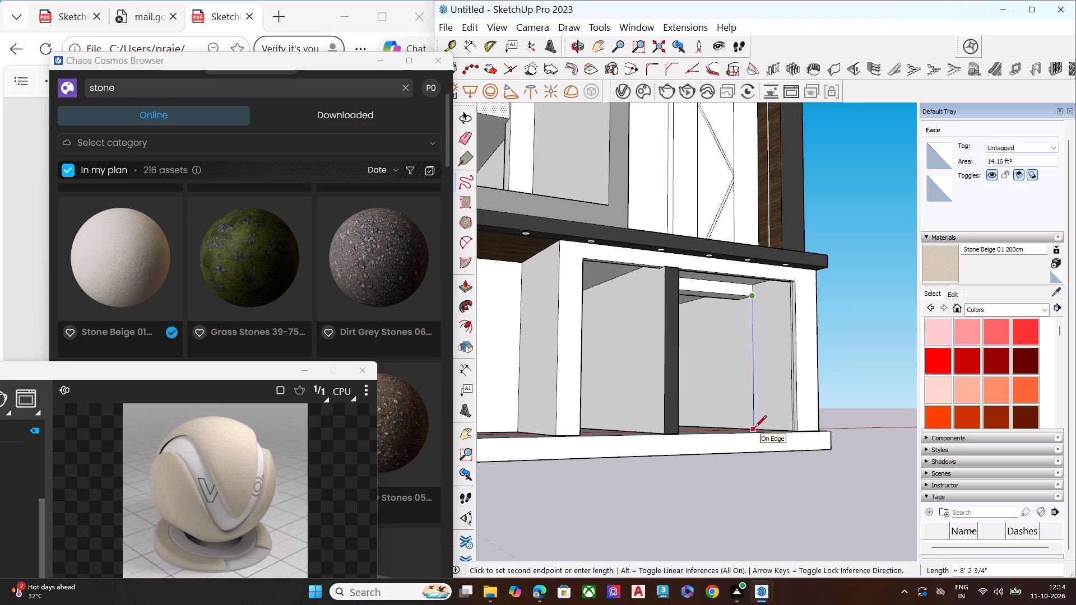
{"action": "middle_click_drag", "start_coordinate": [755, 428], "coordinate": [720, 524]}
{"action": "left_click", "coordinate": [759, 395]}
{"action": "key", "text": "space"}
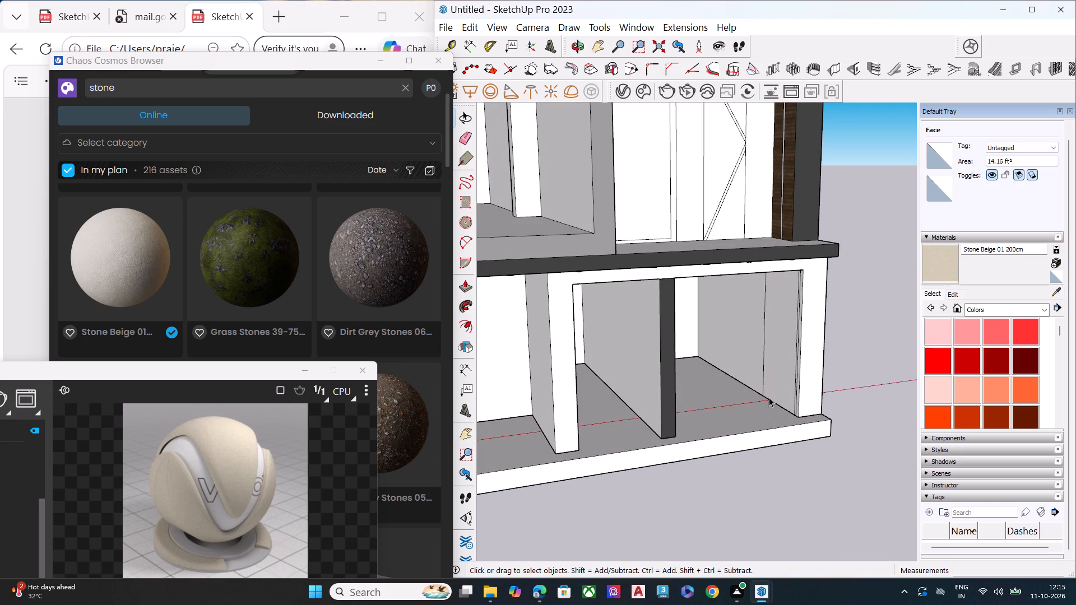
Draw a matching vertical line about 7' 11" long on the garage's opposite wall, from the beam's lower corner to the floor.
{"action": "middle_click_drag", "start_coordinate": [764, 397], "coordinate": [461, 299]}
{"action": "scroll", "coordinate": [684, 297], "scroll_direction": "up", "scroll_amount": 3}
{"action": "key", "text": "l"}
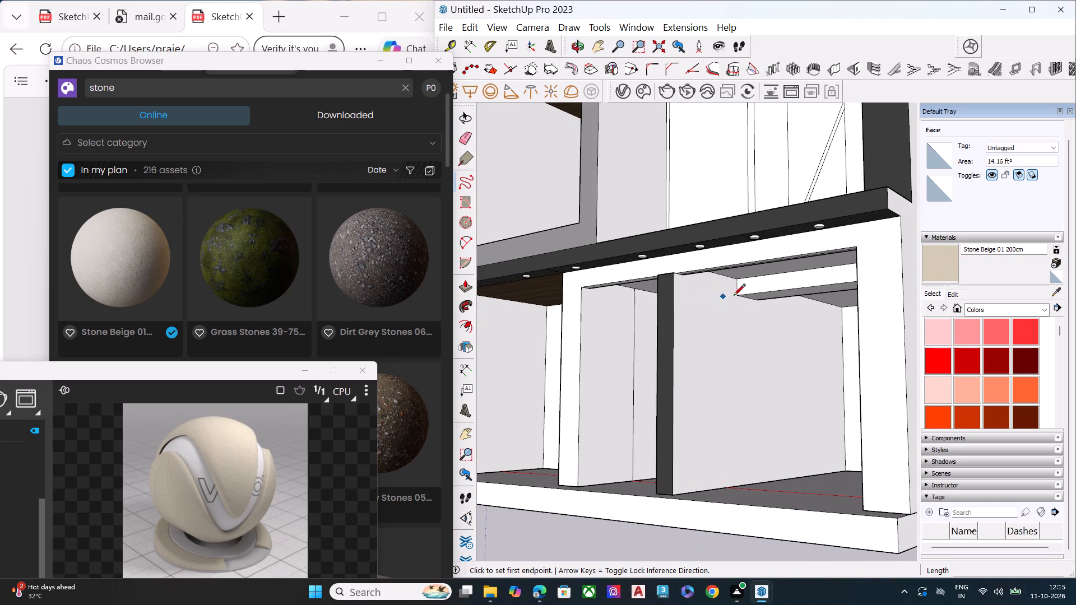
{"action": "left_click", "coordinate": [739, 294]}
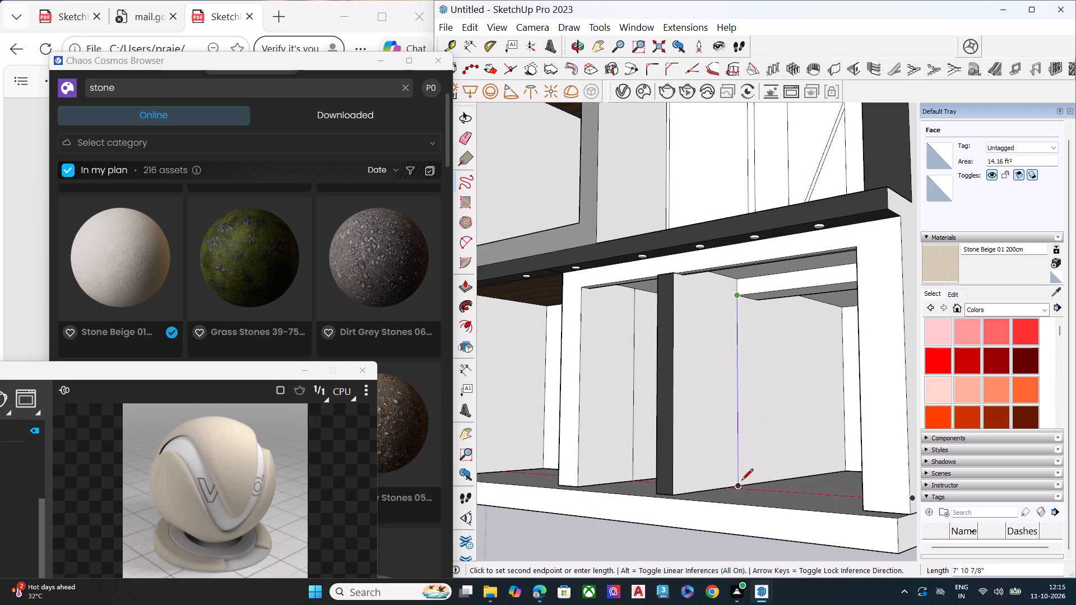
{"action": "left_click", "coordinate": [740, 483]}
{"action": "key", "text": "space"}
Close the V-Ray Asset Editor and look through the Cosmos stone materials for a suitable cladding.
{"action": "middle_click_drag", "start_coordinate": [673, 406], "coordinate": [830, 397]}
{"action": "scroll", "coordinate": [933, 257], "scroll_direction": "up", "scroll_amount": 7}
{"action": "scroll", "coordinate": [933, 256], "scroll_direction": "down", "scroll_amount": 2}
{"action": "scroll", "coordinate": [933, 256], "scroll_direction": "up", "scroll_amount": 1}
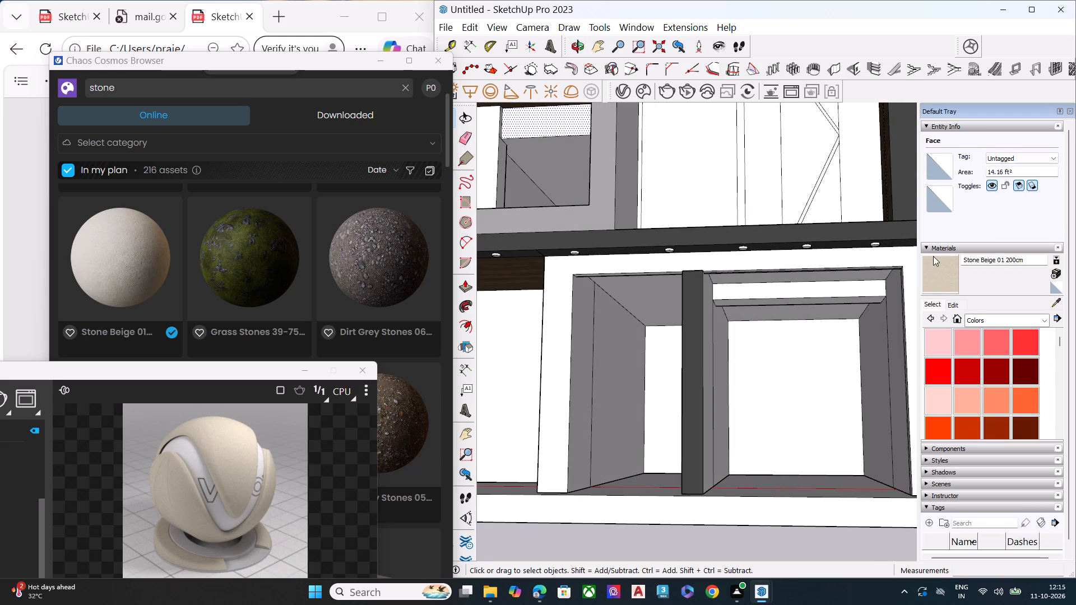
{"action": "scroll", "coordinate": [933, 256], "scroll_direction": "up", "scroll_amount": 1}
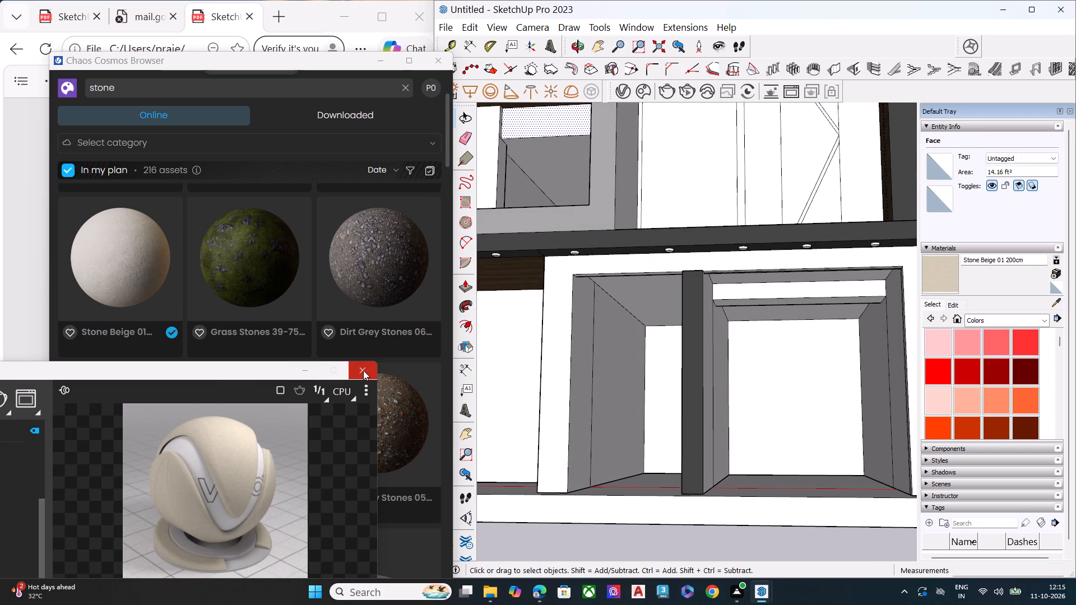
{"action": "left_click", "coordinate": [363, 370]}
{"action": "scroll", "coordinate": [226, 285], "scroll_direction": "down", "scroll_amount": 6}
{"action": "scroll", "coordinate": [228, 287], "scroll_direction": "up", "scroll_amount": 6}
{"action": "scroll", "coordinate": [228, 287], "scroll_direction": "down", "scroll_amount": 1}
{"action": "scroll", "coordinate": [228, 287], "scroll_direction": "up", "scroll_amount": 5}
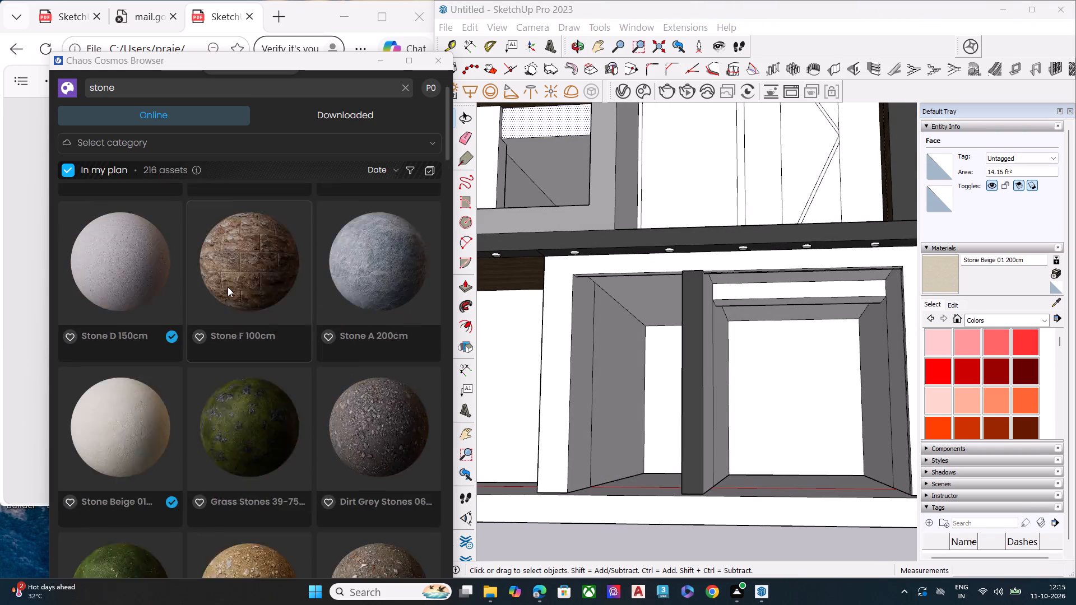
{"action": "scroll", "coordinate": [228, 287], "scroll_direction": "up", "scroll_amount": 1}
{"action": "scroll", "coordinate": [228, 287], "scroll_direction": "down", "scroll_amount": 2}
{"action": "scroll", "coordinate": [228, 287], "scroll_direction": "up", "scroll_amount": 16}
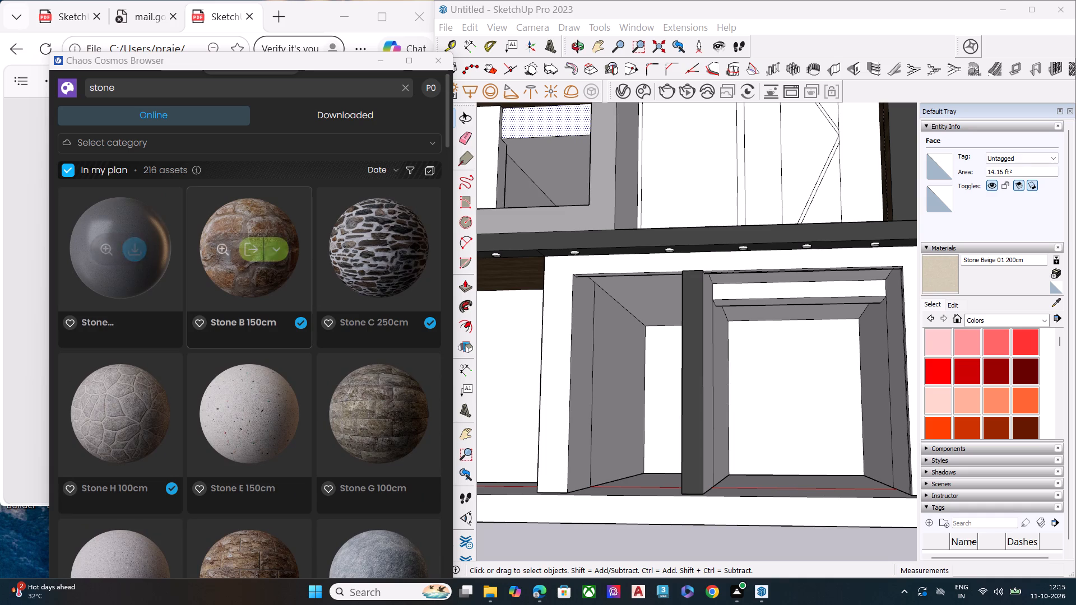
Move the Chaos Cosmos Browser window clear of the reference image and the model.
{"action": "left_click_drag", "start_coordinate": [227, 59], "coordinate": [326, 122]}
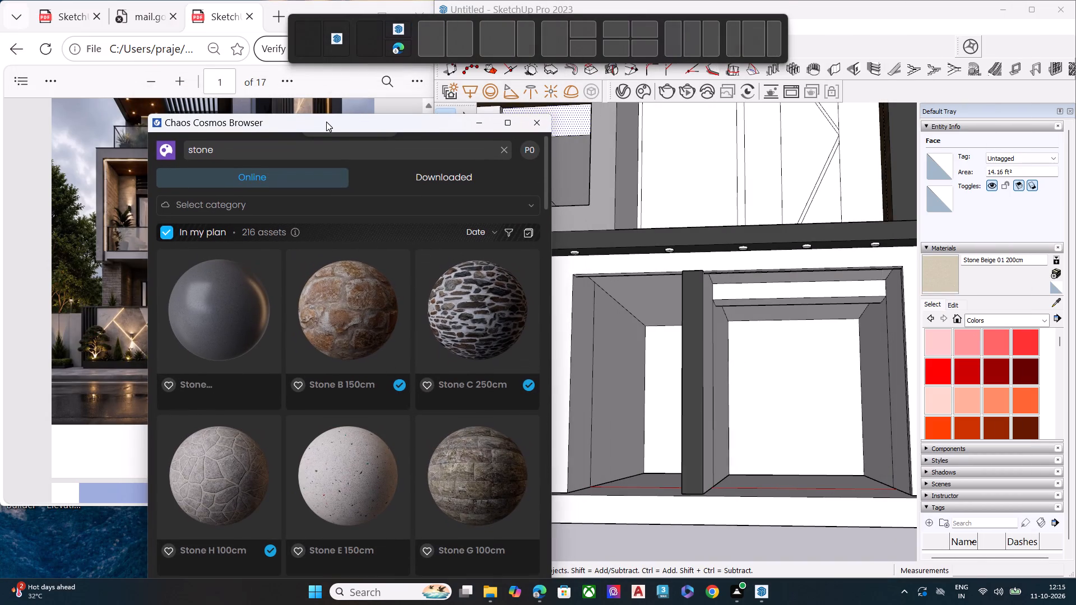
{"action": "left_click_drag", "start_coordinate": [326, 122], "coordinate": [613, 0]}
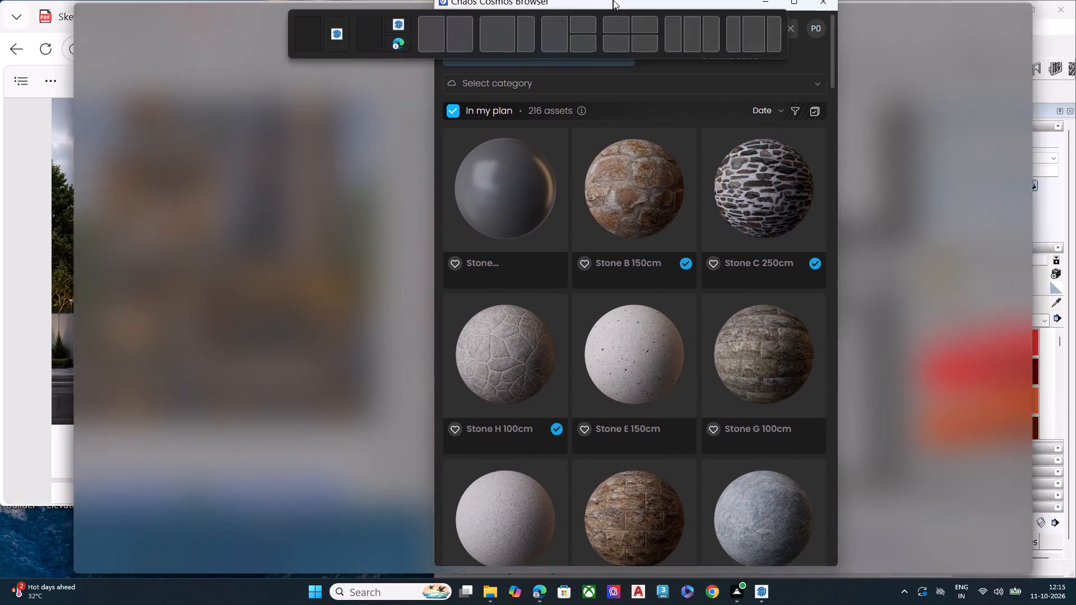
{"action": "left_click_drag", "start_coordinate": [613, 0], "coordinate": [583, 51]}
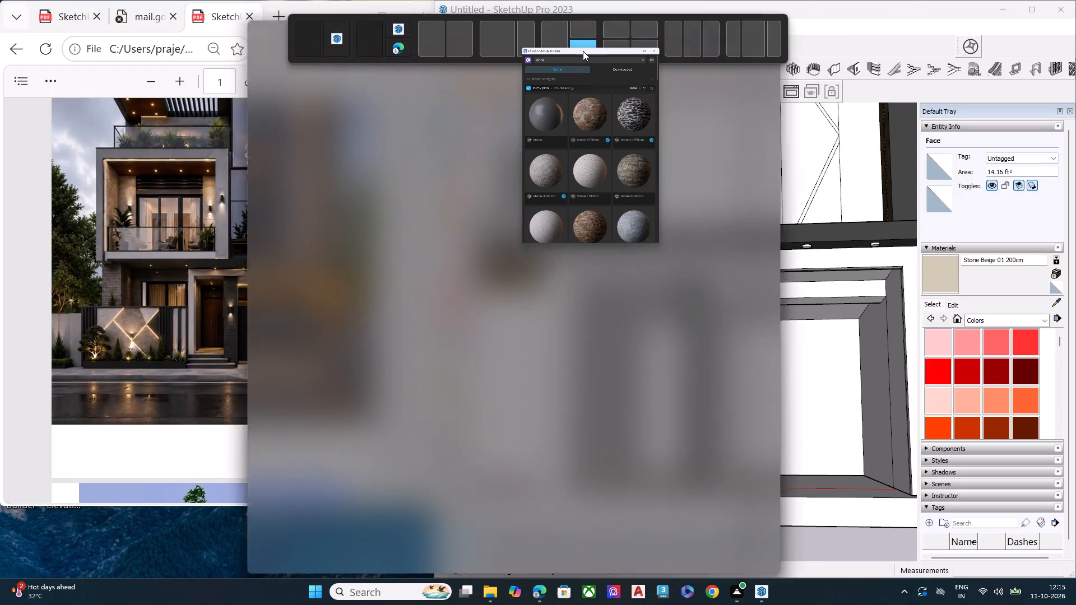
{"action": "left_click_drag", "start_coordinate": [583, 51], "coordinate": [396, 47]}
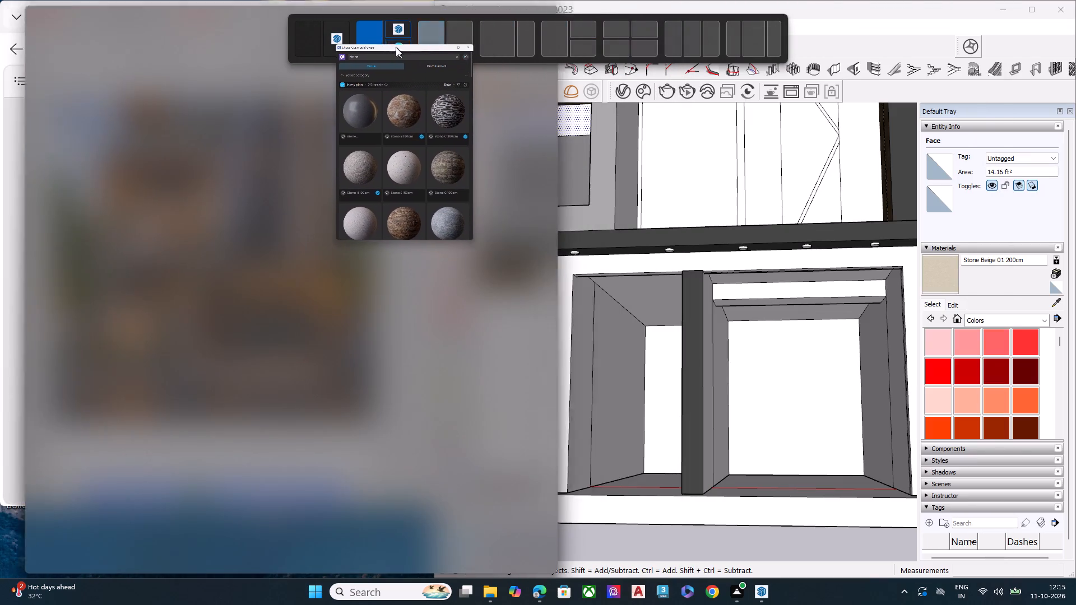
{"action": "left_click_drag", "start_coordinate": [396, 47], "coordinate": [430, 57]}
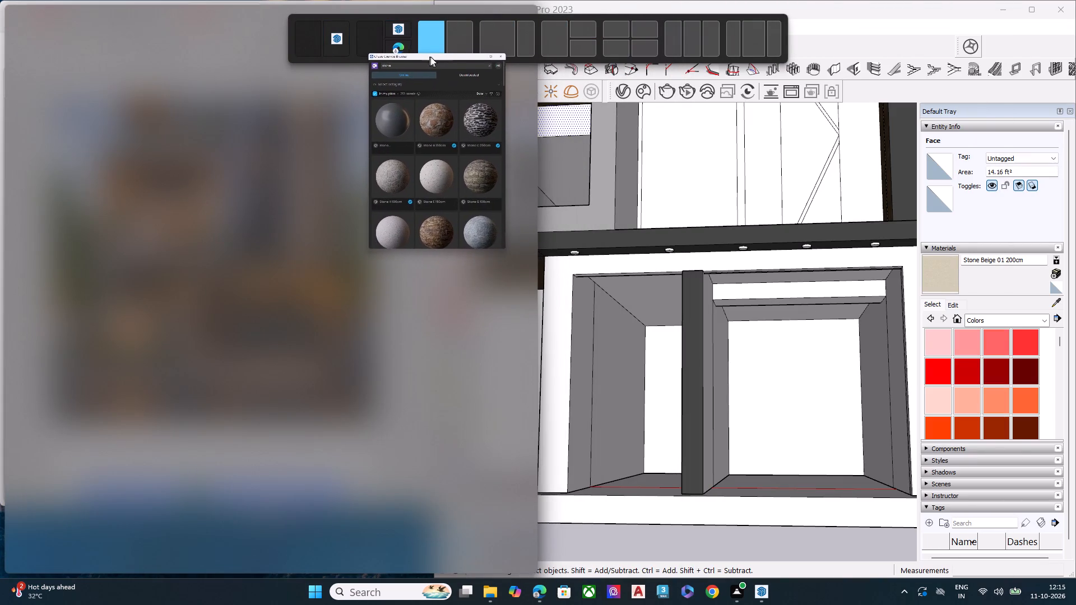
{"action": "left_click_drag", "start_coordinate": [430, 57], "coordinate": [579, 46]}
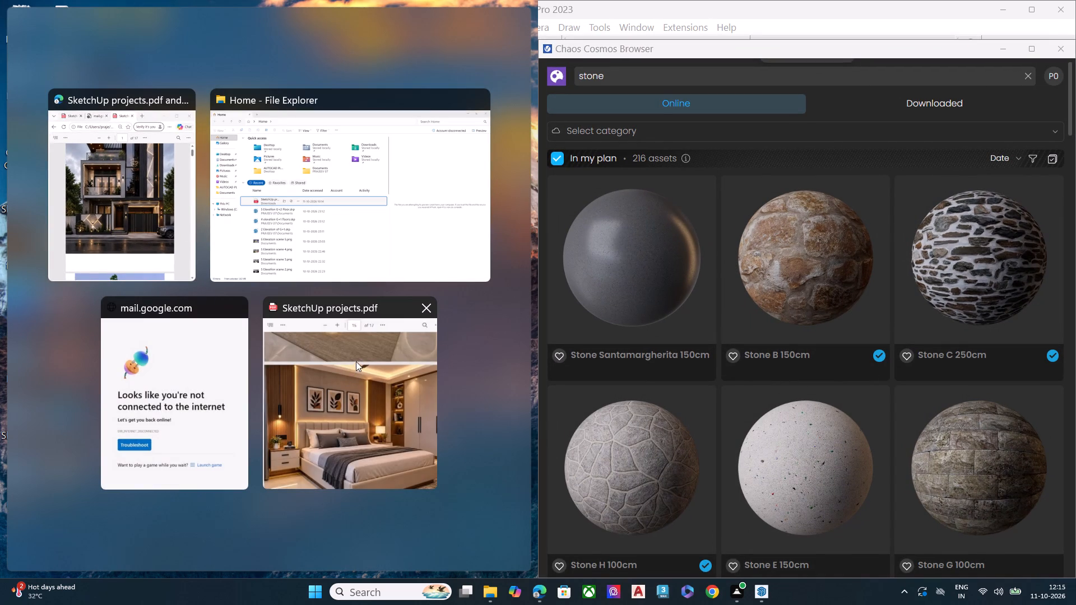
{"action": "left_click_drag", "start_coordinate": [701, 46], "coordinate": [125, 46]}
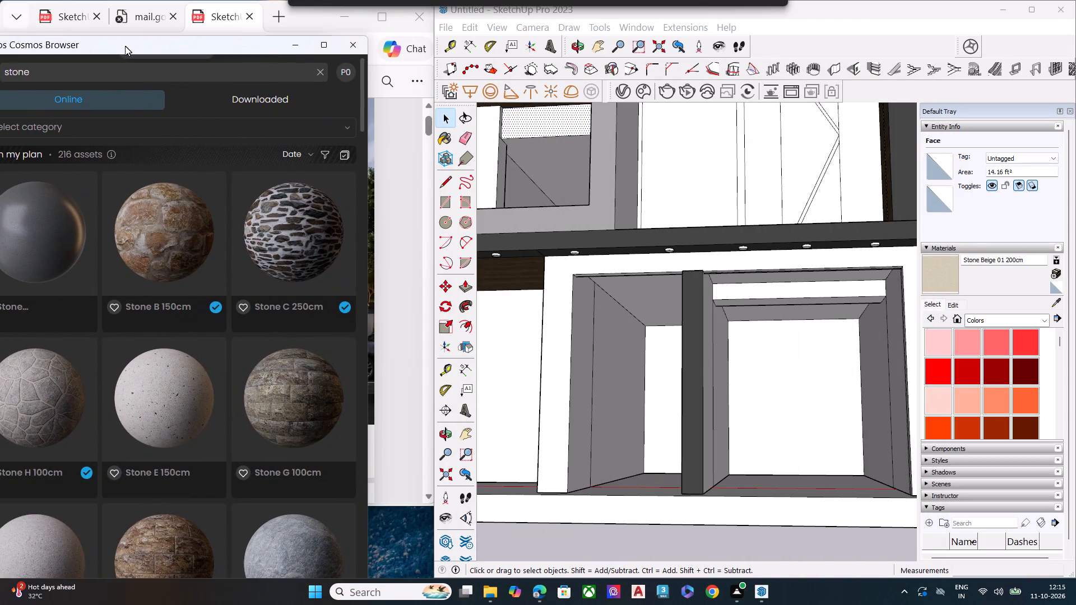
{"action": "left_click_drag", "start_coordinate": [125, 46], "coordinate": [157, 444]}
Compare the garage opening and the overall facade with the reference image.
{"action": "scroll", "coordinate": [615, 302], "scroll_direction": "up", "scroll_amount": 1}
{"action": "scroll", "coordinate": [609, 300], "scroll_direction": "down", "scroll_amount": 4}
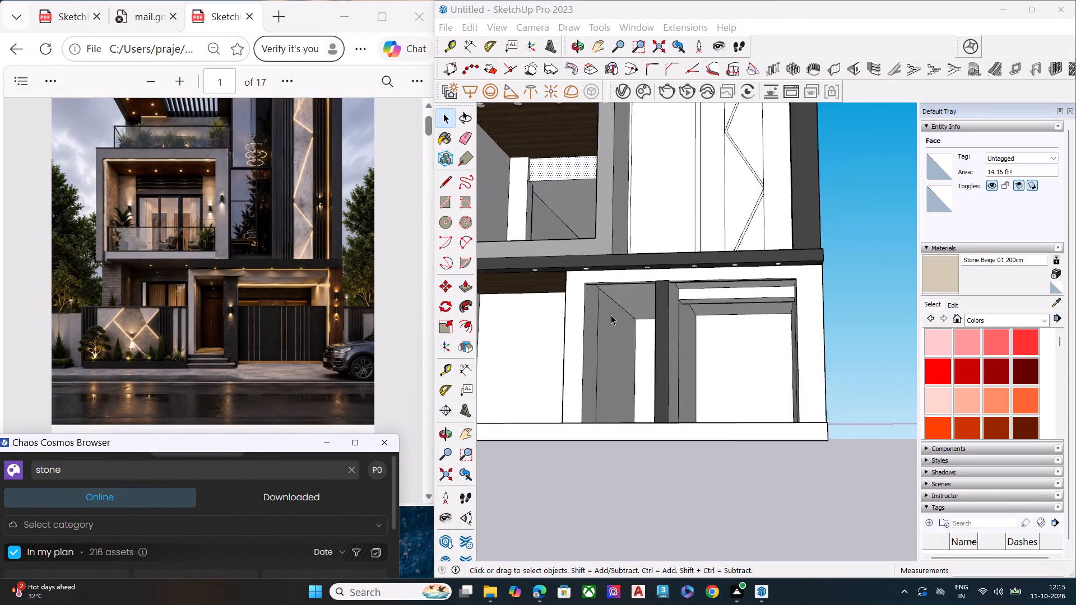
{"action": "scroll", "coordinate": [611, 315], "scroll_direction": "down", "scroll_amount": 11}
{"action": "middle_click_drag", "start_coordinate": [638, 362], "coordinate": [782, 361]}
{"action": "scroll", "coordinate": [780, 285], "scroll_direction": "up", "scroll_amount": 4}
{"action": "key", "text": "space"}
{"action": "scroll", "coordinate": [779, 274], "scroll_direction": "down", "scroll_amount": 1}
{"action": "scroll", "coordinate": [779, 274], "scroll_direction": "up", "scroll_amount": 2}
{"action": "scroll", "coordinate": [767, 277], "scroll_direction": "down", "scroll_amount": 5}
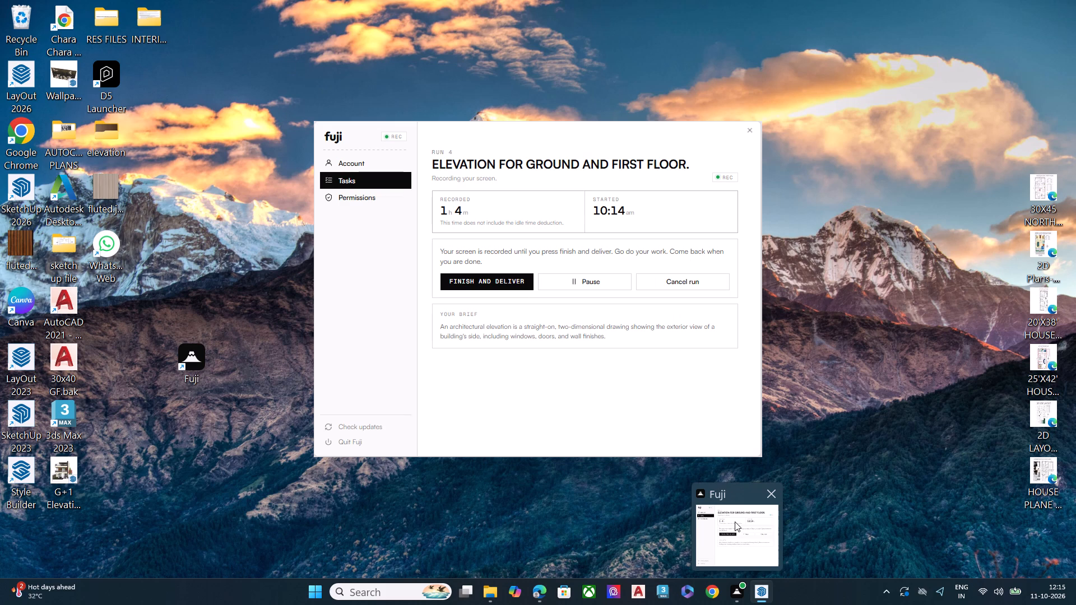
{"action": "scroll", "coordinate": [700, 262], "scroll_direction": "down", "scroll_amount": 1}
{"action": "middle_click_drag", "start_coordinate": [699, 268], "coordinate": [693, 319]}
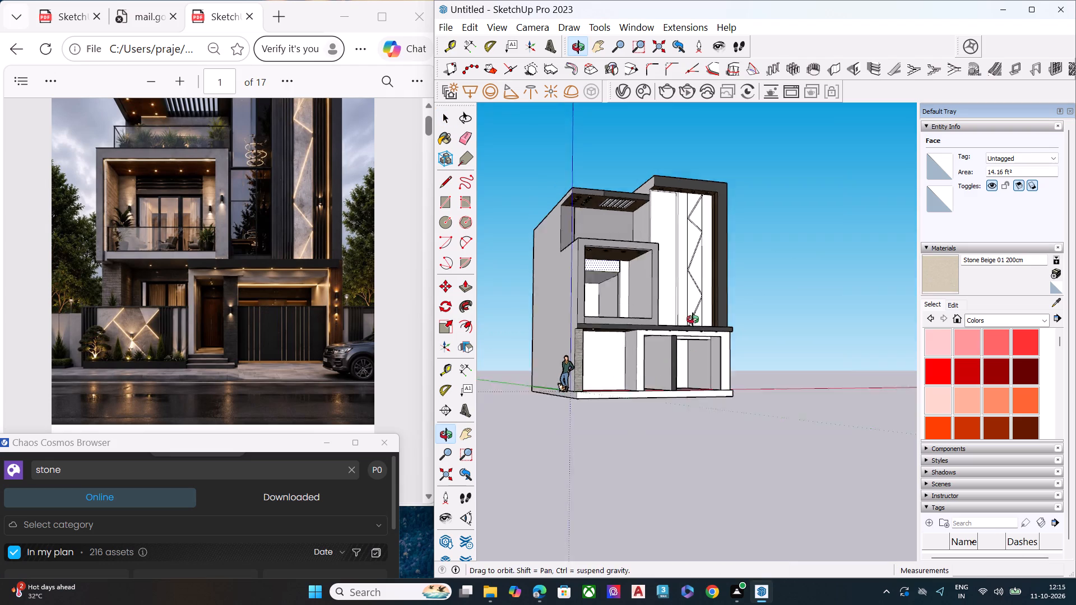
{"action": "middle_click_drag", "start_coordinate": [693, 319], "coordinate": [629, 326]}
{"action": "scroll", "coordinate": [611, 315], "scroll_direction": "up", "scroll_amount": 4}
{"action": "scroll", "coordinate": [599, 282], "scroll_direction": "down", "scroll_amount": 5}
Examine the balcony box and the slotted roof slab above it, from below and from above, against the reference image.
{"action": "middle_click_drag", "start_coordinate": [681, 266], "coordinate": [814, 249]}
{"action": "scroll", "coordinate": [786, 271], "scroll_direction": "up", "scroll_amount": 9}
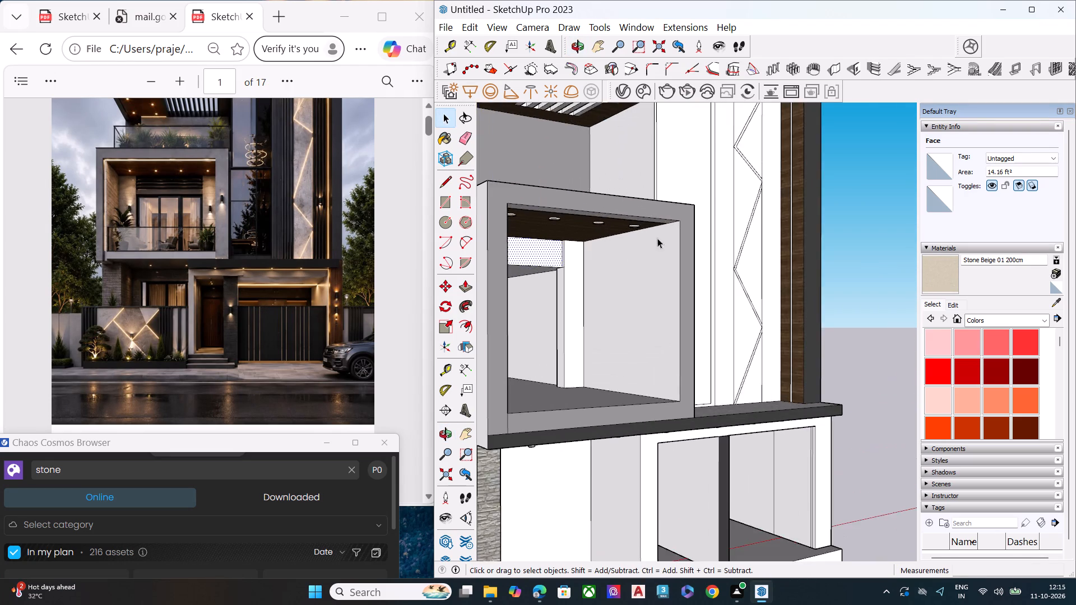
{"action": "scroll", "coordinate": [774, 243], "scroll_direction": "down", "scroll_amount": 1}
{"action": "scroll", "coordinate": [775, 245], "scroll_direction": "up", "scroll_amount": 1}
{"action": "scroll", "coordinate": [775, 245], "scroll_direction": "down", "scroll_amount": 4}
{"action": "scroll", "coordinate": [610, 142], "scroll_direction": "up", "scroll_amount": 8}
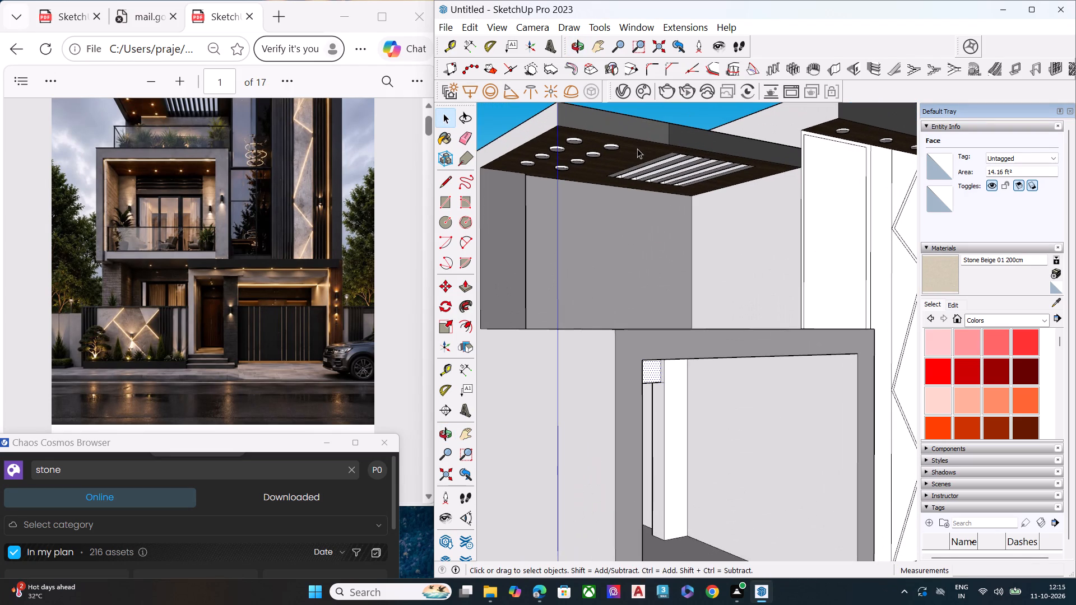
{"action": "scroll", "coordinate": [630, 196], "scroll_direction": "up", "scroll_amount": 5}
{"action": "scroll", "coordinate": [667, 187], "scroll_direction": "down", "scroll_amount": 7}
{"action": "scroll", "coordinate": [670, 201], "scroll_direction": "up", "scroll_amount": 1}
{"action": "middle_click_drag", "start_coordinate": [670, 201], "coordinate": [506, 331]}
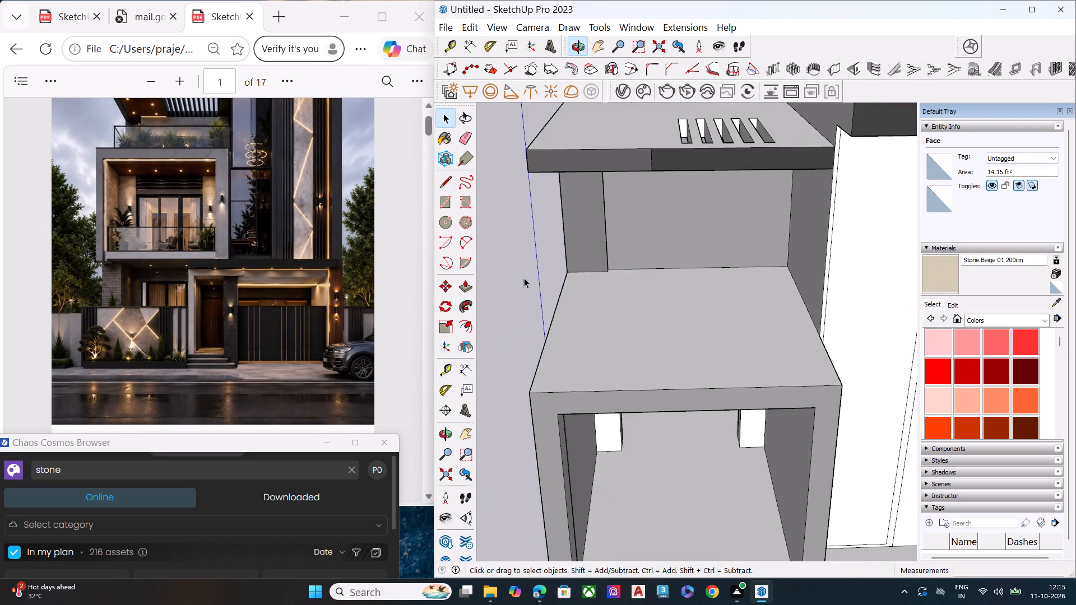
Examine the facade from the corner and the tall framed zigzag panel beside the balcony for surfaces still unpainted.
{"action": "scroll", "coordinate": [583, 240], "scroll_direction": "down", "scroll_amount": 9}
{"action": "middle_click_drag", "start_coordinate": [595, 290], "coordinate": [850, 116]}
{"action": "scroll", "coordinate": [790, 300], "scroll_direction": "up", "scroll_amount": 6}
{"action": "scroll", "coordinate": [790, 300], "scroll_direction": "down", "scroll_amount": 1}
{"action": "scroll", "coordinate": [790, 300], "scroll_direction": "up", "scroll_amount": 1}
{"action": "scroll", "coordinate": [790, 300], "scroll_direction": "down", "scroll_amount": 4}
{"action": "key", "text": "space"}
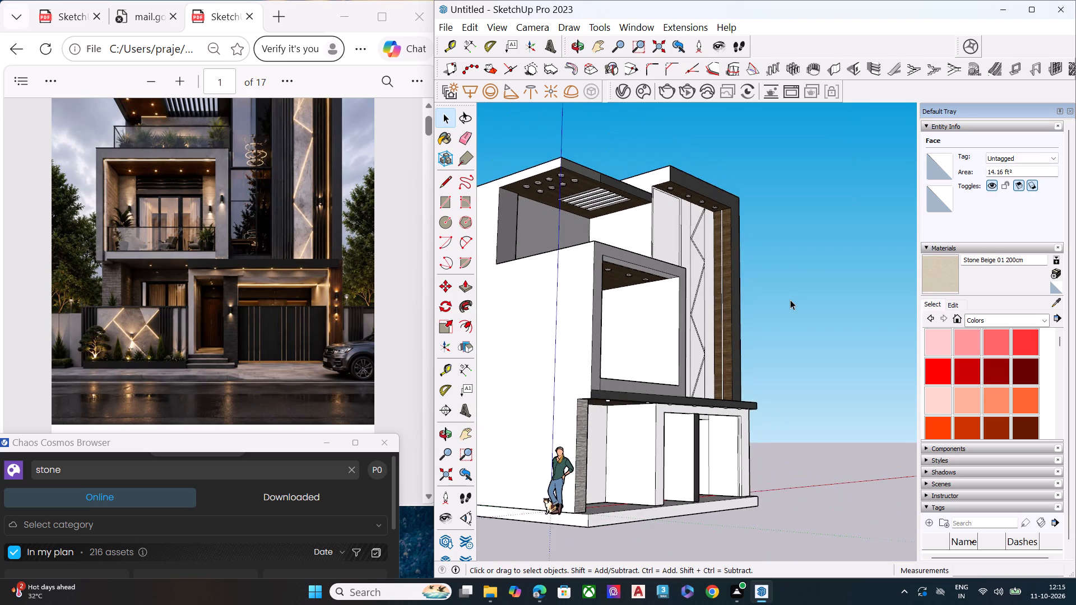
{"action": "middle_click_drag", "start_coordinate": [790, 300], "coordinate": [579, 273]}
{"action": "scroll", "coordinate": [665, 258], "scroll_direction": "up", "scroll_amount": 7}
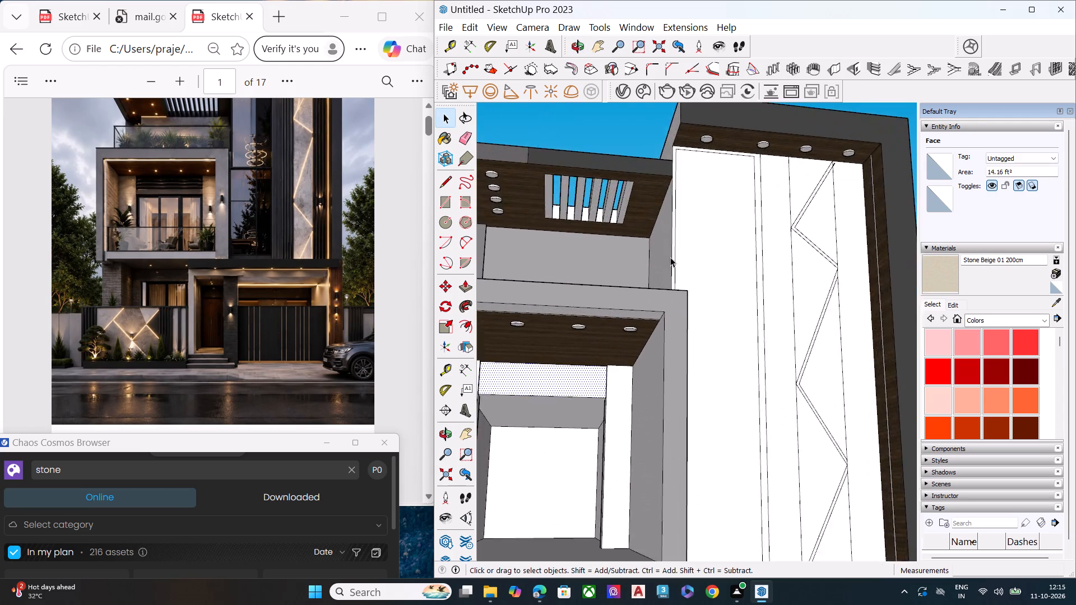
{"action": "scroll", "coordinate": [670, 257], "scroll_direction": "down", "scroll_amount": 5}
{"action": "middle_click_drag", "start_coordinate": [736, 267], "coordinate": [738, 288]}
{"action": "scroll", "coordinate": [739, 290], "scroll_direction": "down", "scroll_amount": 1}
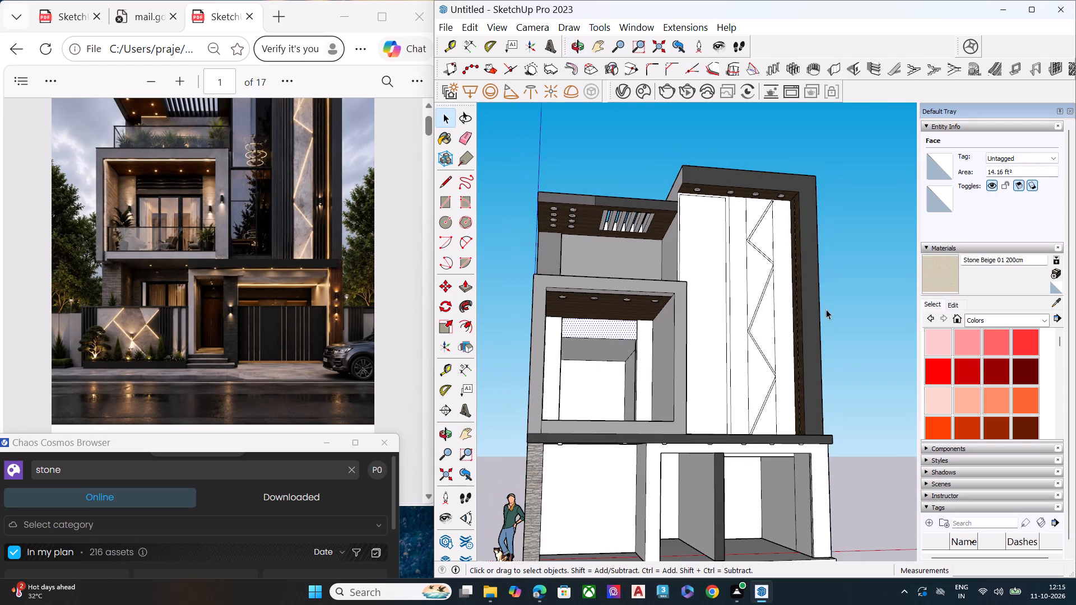
Paint the two vertical strips on either side of the zigzag panel with dark Color M08.
{"action": "scroll", "coordinate": [1051, 416], "scroll_direction": "down", "scroll_amount": 7}
{"action": "scroll", "coordinate": [1032, 403], "scroll_direction": "up", "scroll_amount": 1}
{"action": "scroll", "coordinate": [1029, 403], "scroll_direction": "down", "scroll_amount": 8}
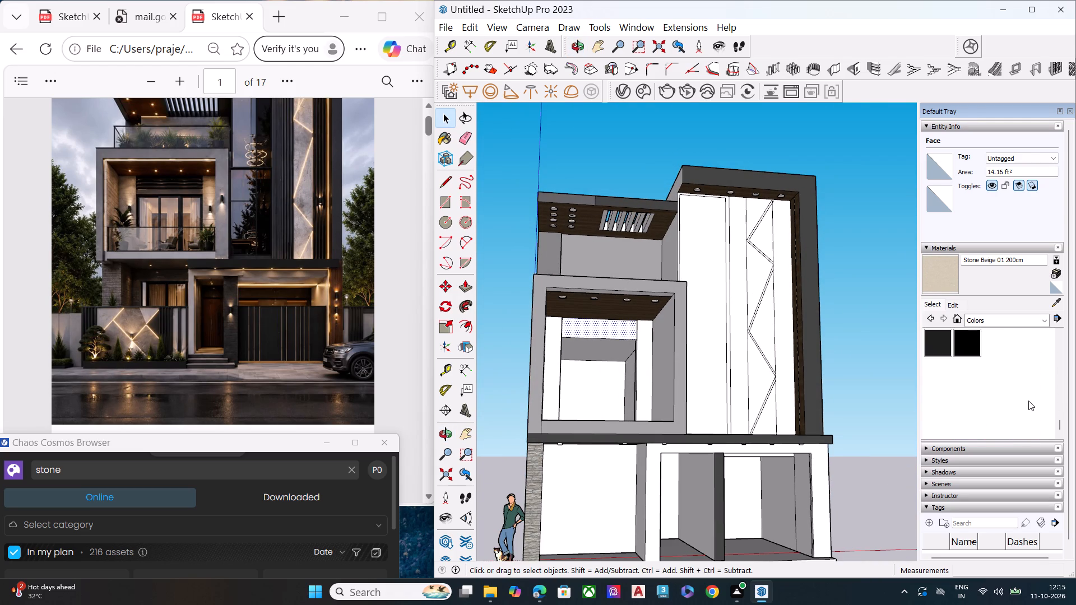
{"action": "scroll", "coordinate": [1019, 377], "scroll_direction": "down", "scroll_amount": 1}
{"action": "scroll", "coordinate": [1019, 377], "scroll_direction": "up", "scroll_amount": 2}
{"action": "scroll", "coordinate": [1018, 378], "scroll_direction": "down", "scroll_amount": 1}
{"action": "left_click", "coordinate": [1022, 382]}
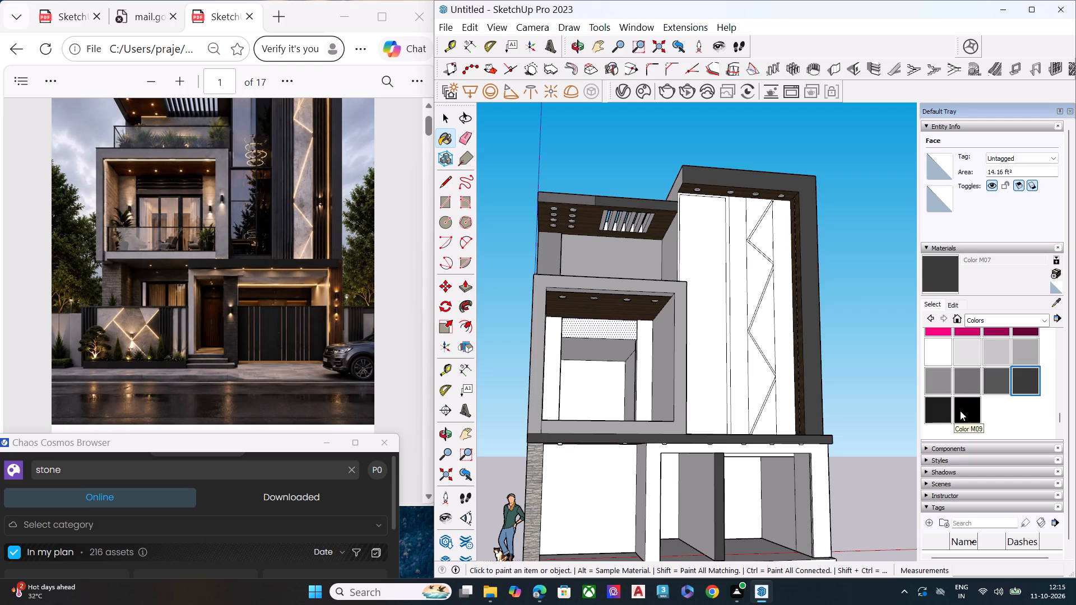
{"action": "left_click", "coordinate": [934, 411]}
{"action": "scroll", "coordinate": [809, 228], "scroll_direction": "up", "scroll_amount": 5}
{"action": "left_click", "coordinate": [767, 246]}
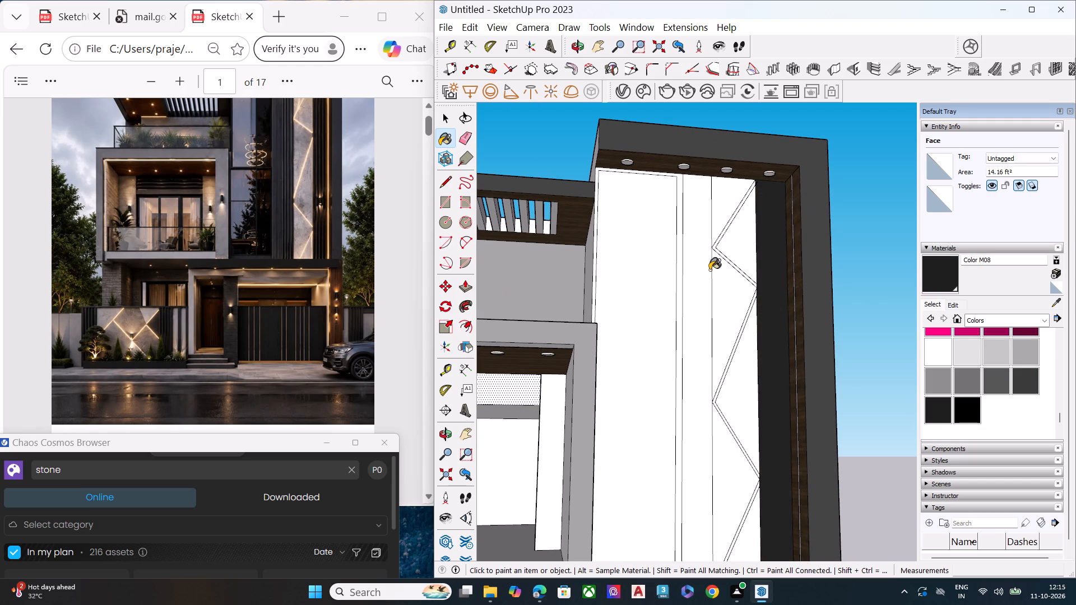
{"action": "left_click", "coordinate": [700, 273]}
{"action": "scroll", "coordinate": [906, 365], "scroll_direction": "up", "scroll_amount": 1}
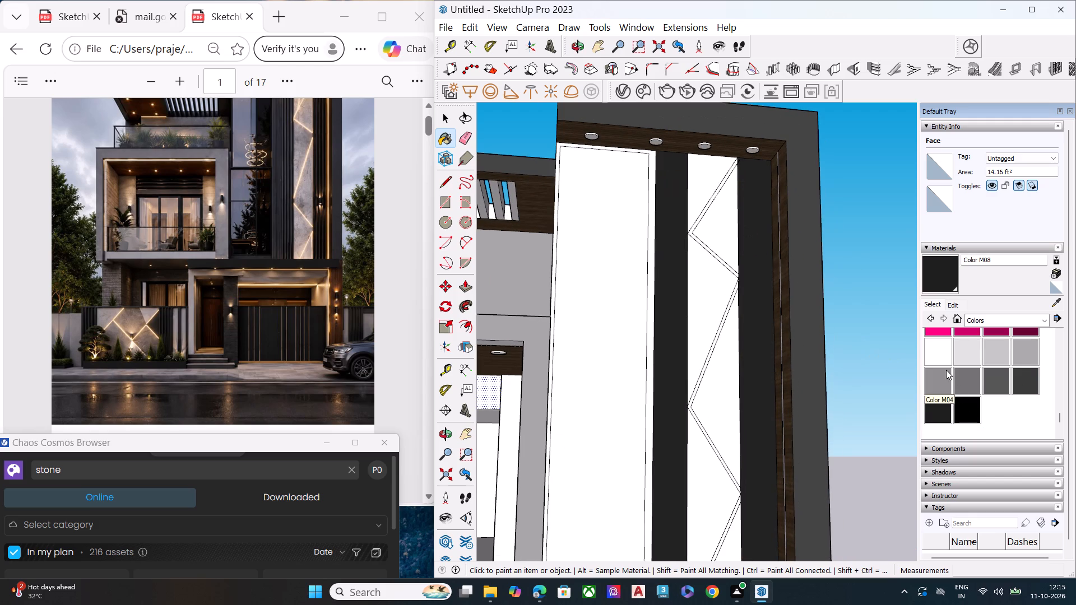
Find Marble White SSS 100cm among the stone assets in the Chaos Cosmos Browser and import it into the scene.
{"action": "left_click_drag", "start_coordinate": [217, 441], "coordinate": [253, 20]}
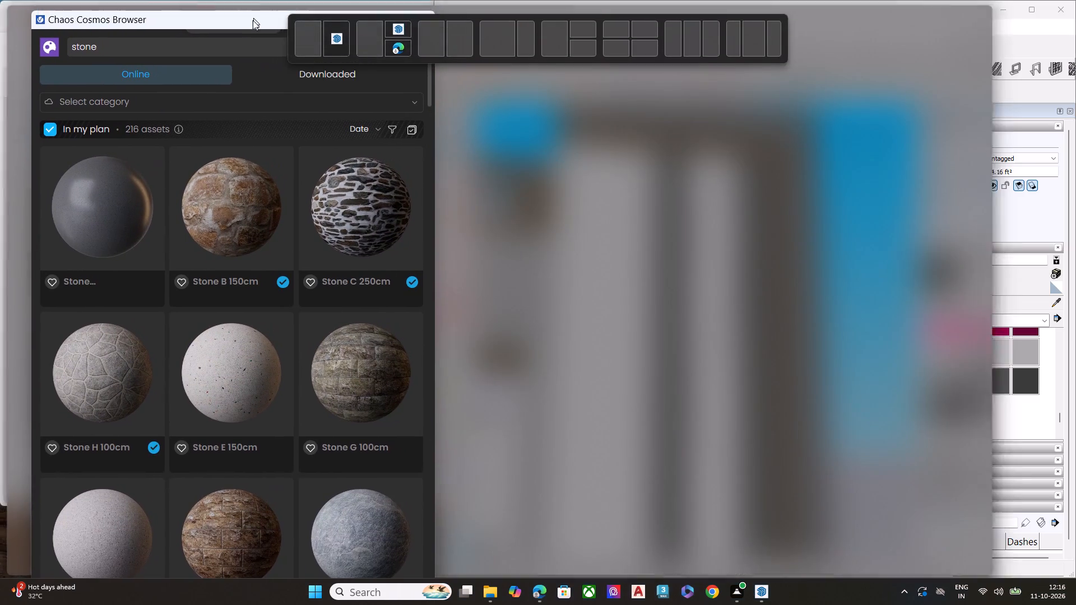
{"action": "left_click_drag", "start_coordinate": [253, 20], "coordinate": [248, 48]}
{"action": "scroll", "coordinate": [174, 247], "scroll_direction": "down", "scroll_amount": 10}
{"action": "scroll", "coordinate": [262, 224], "scroll_direction": "down", "scroll_amount": 11}
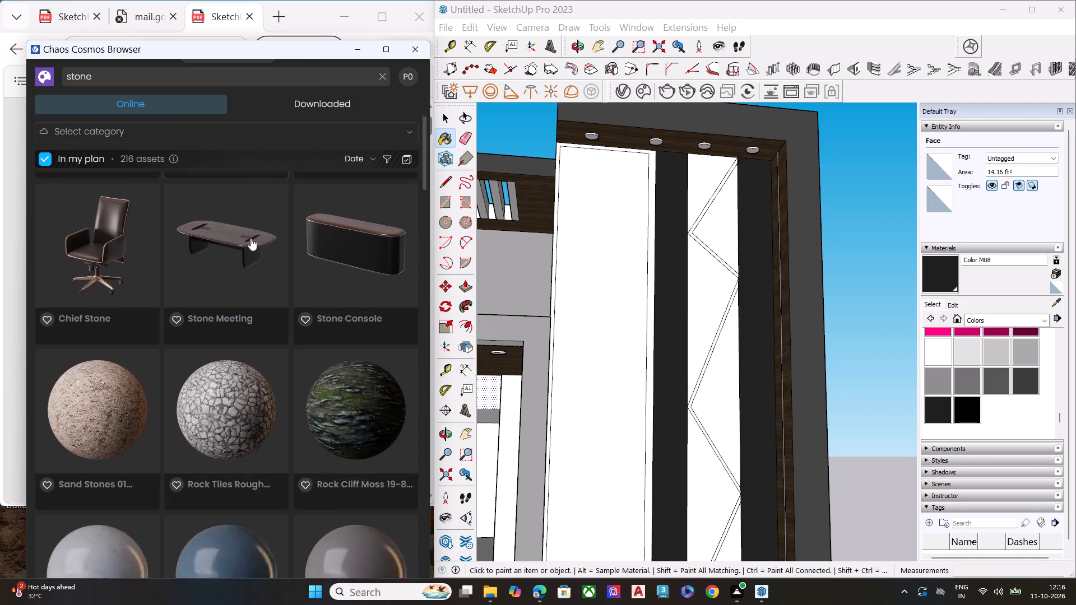
{"action": "scroll", "coordinate": [251, 238], "scroll_direction": "down", "scroll_amount": 8}
{"action": "scroll", "coordinate": [251, 240], "scroll_direction": "up", "scroll_amount": 2}
{"action": "scroll", "coordinate": [251, 240], "scroll_direction": "down", "scroll_amount": 1}
{"action": "scroll", "coordinate": [251, 240], "scroll_direction": "up", "scroll_amount": 5}
{"action": "scroll", "coordinate": [272, 252], "scroll_direction": "down", "scroll_amount": 4}
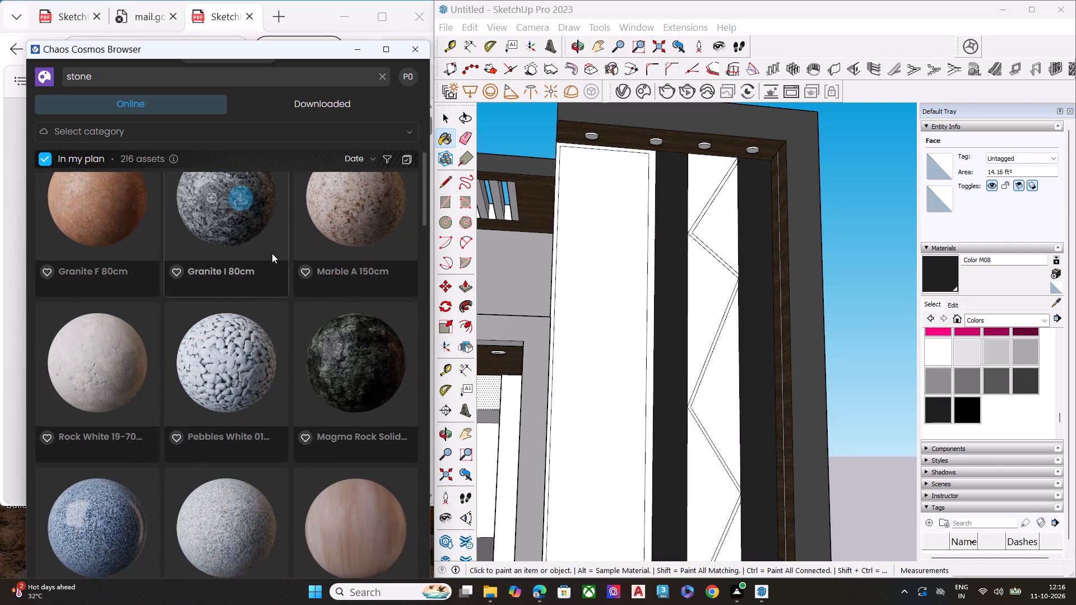
{"action": "scroll", "coordinate": [272, 253], "scroll_direction": "down", "scroll_amount": 8}
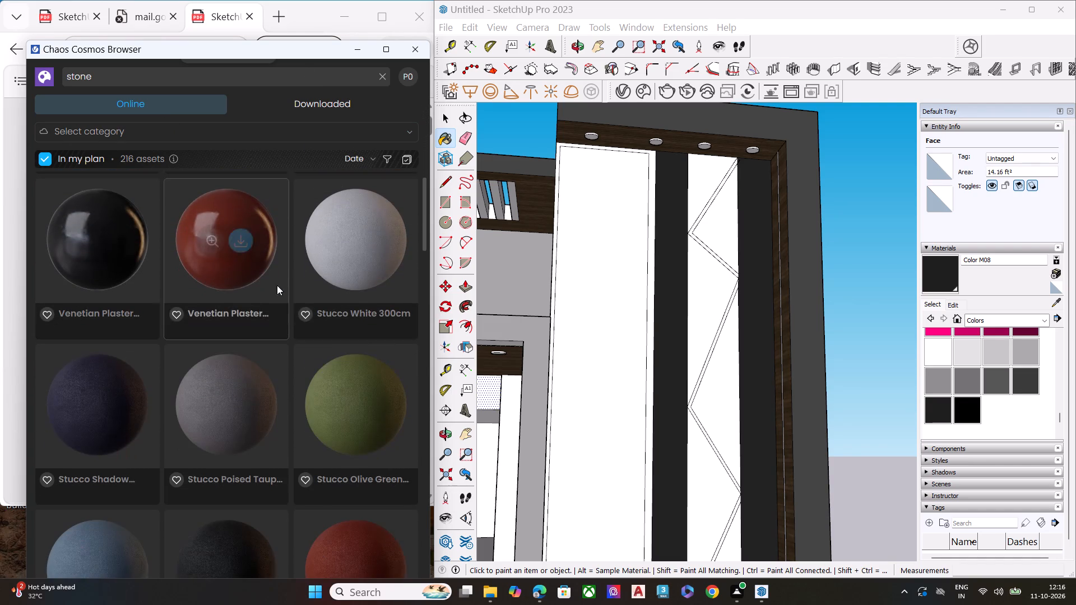
{"action": "scroll", "coordinate": [253, 299], "scroll_direction": "down", "scroll_amount": 5}
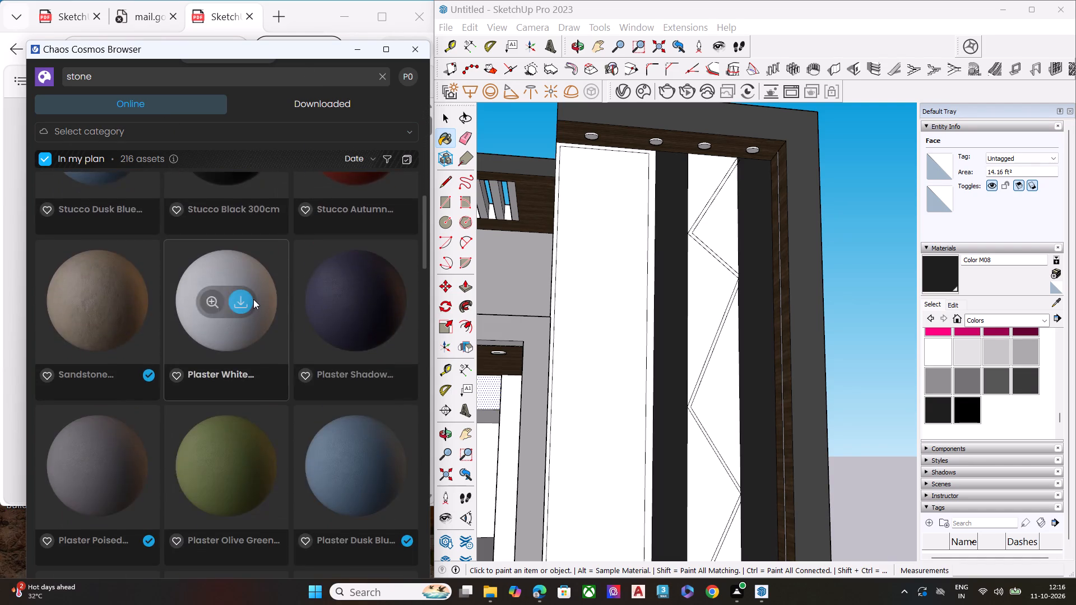
{"action": "scroll", "coordinate": [253, 299], "scroll_direction": "down", "scroll_amount": 7}
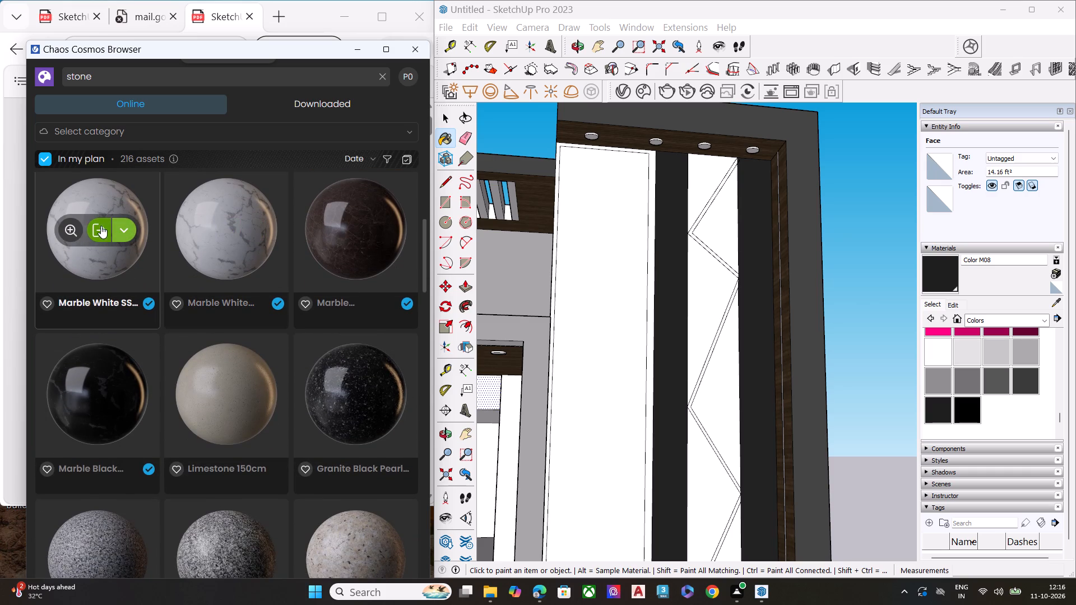
{"action": "left_click", "coordinate": [100, 227]}
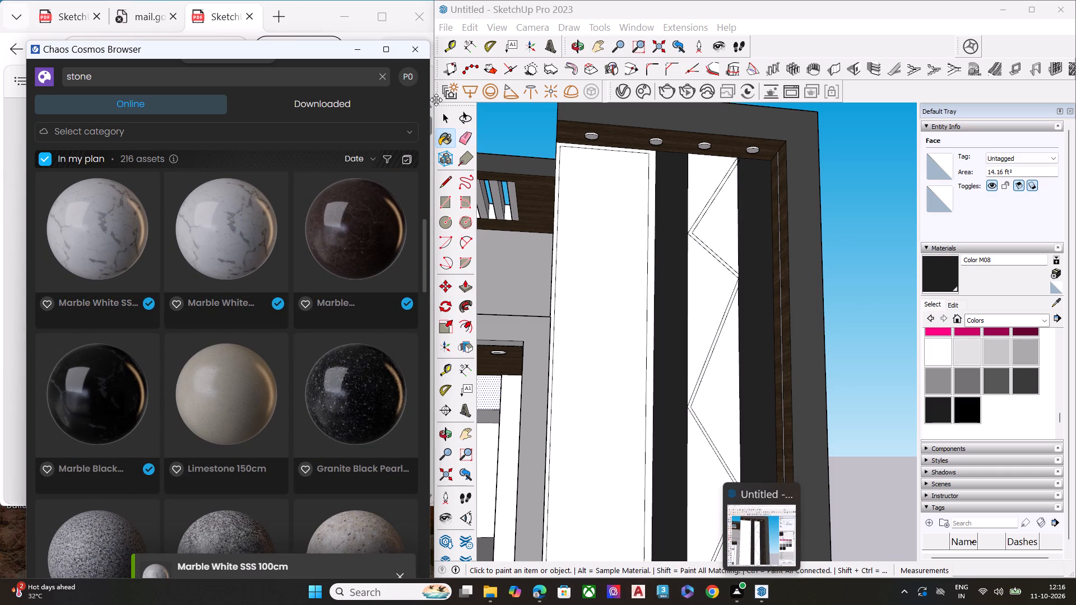
Open the Marble White SSS 100cm material in the V-Ray Asset Editor, with its window placed fully in view.
{"action": "left_click_drag", "start_coordinate": [291, 46], "coordinate": [226, 123]}
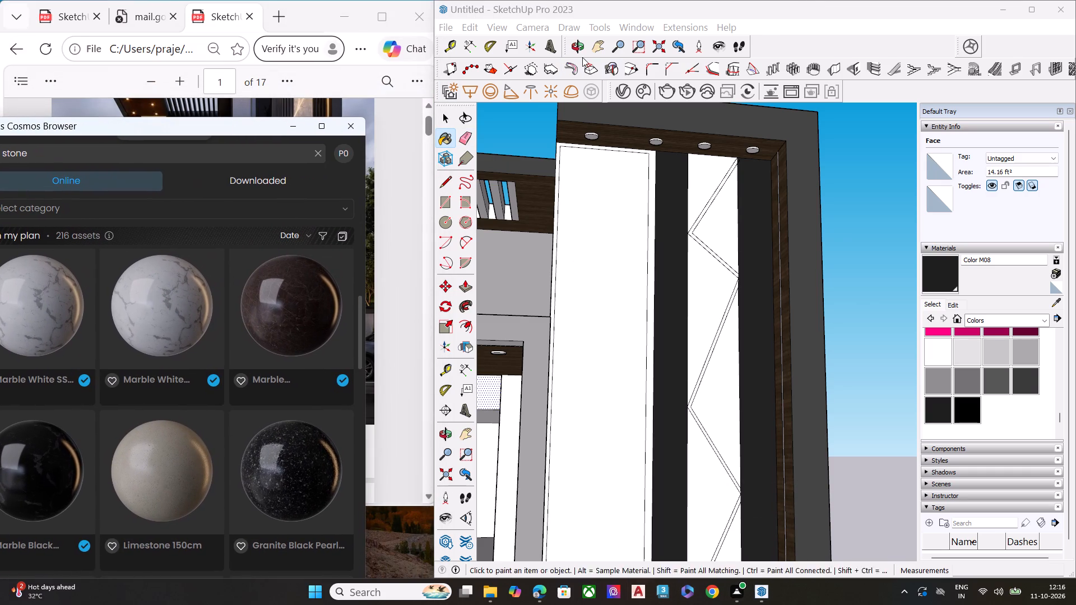
{"action": "left_click", "coordinate": [625, 89]}
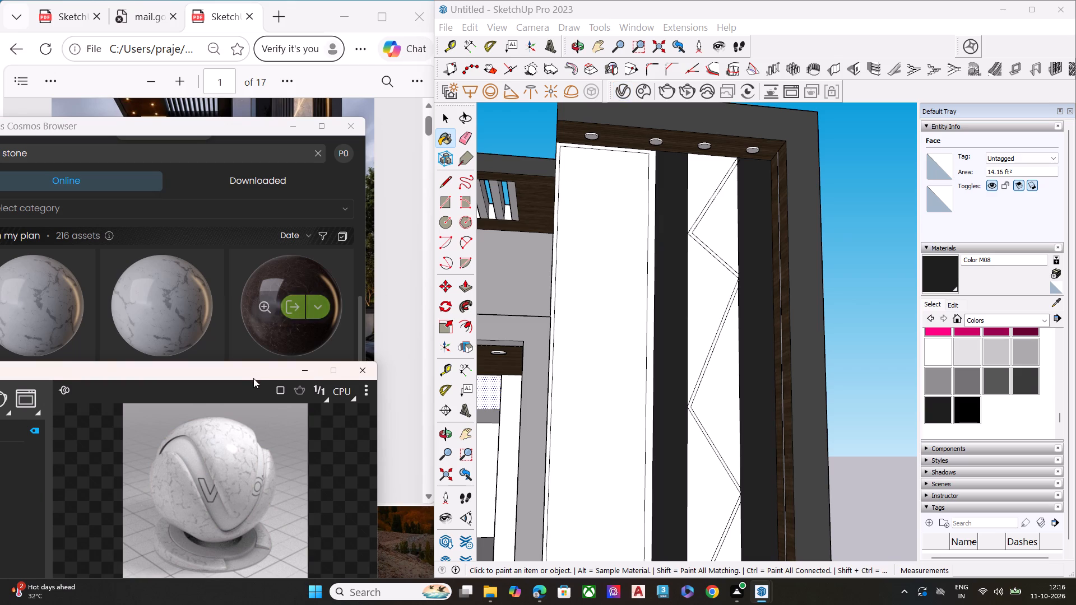
{"action": "left_click_drag", "start_coordinate": [253, 379], "coordinate": [483, 22]}
{"action": "left_click", "coordinate": [82, 375]}
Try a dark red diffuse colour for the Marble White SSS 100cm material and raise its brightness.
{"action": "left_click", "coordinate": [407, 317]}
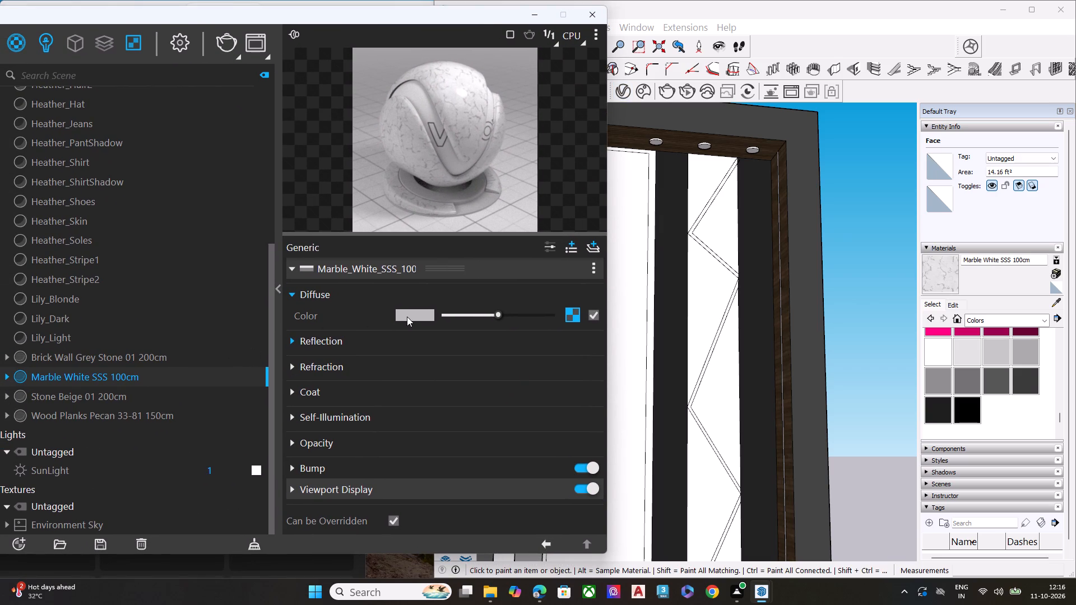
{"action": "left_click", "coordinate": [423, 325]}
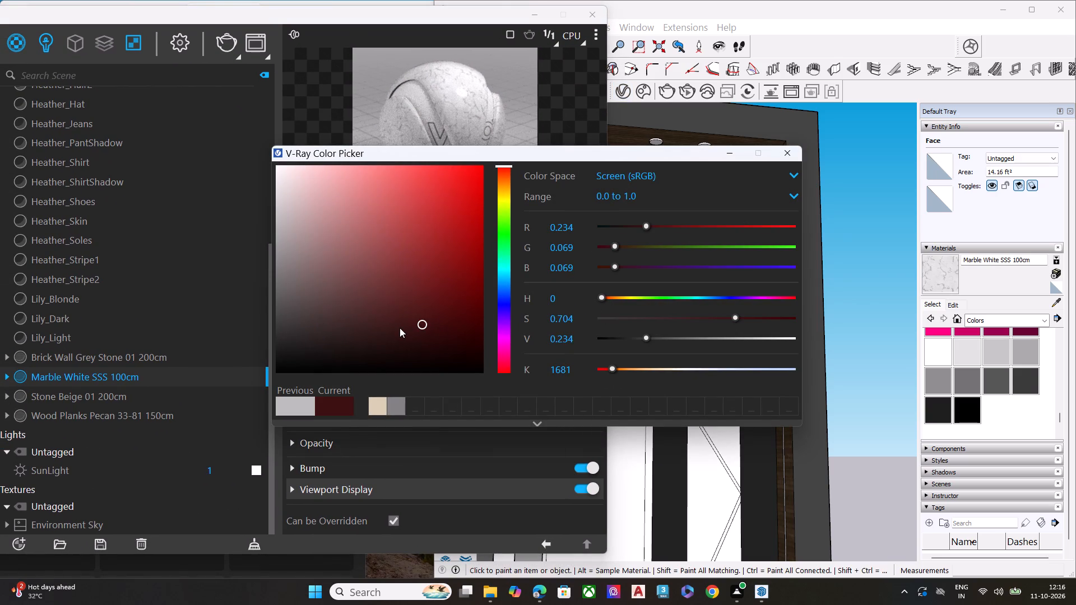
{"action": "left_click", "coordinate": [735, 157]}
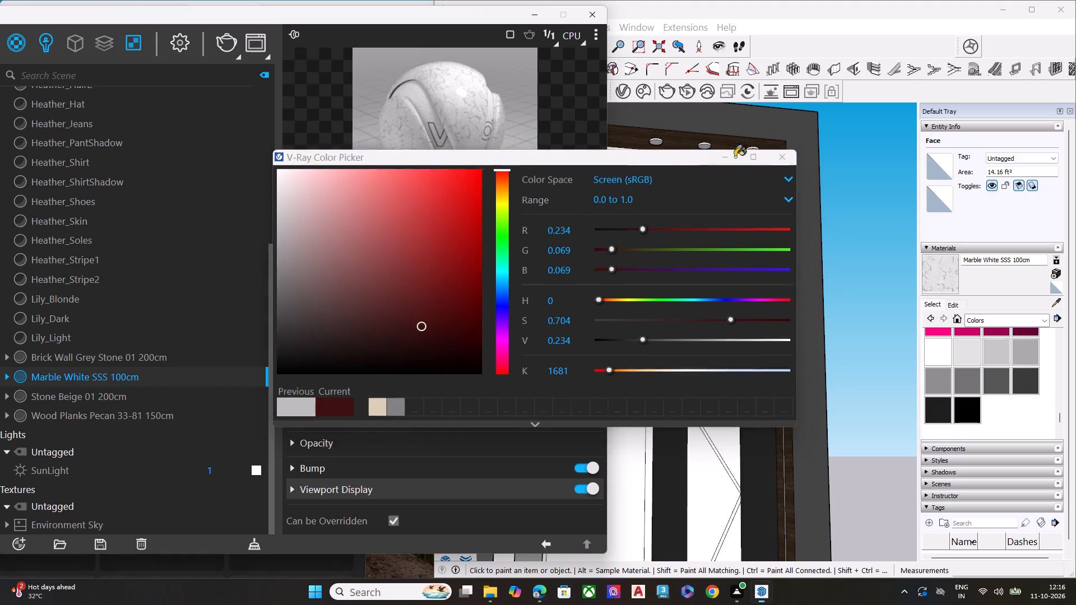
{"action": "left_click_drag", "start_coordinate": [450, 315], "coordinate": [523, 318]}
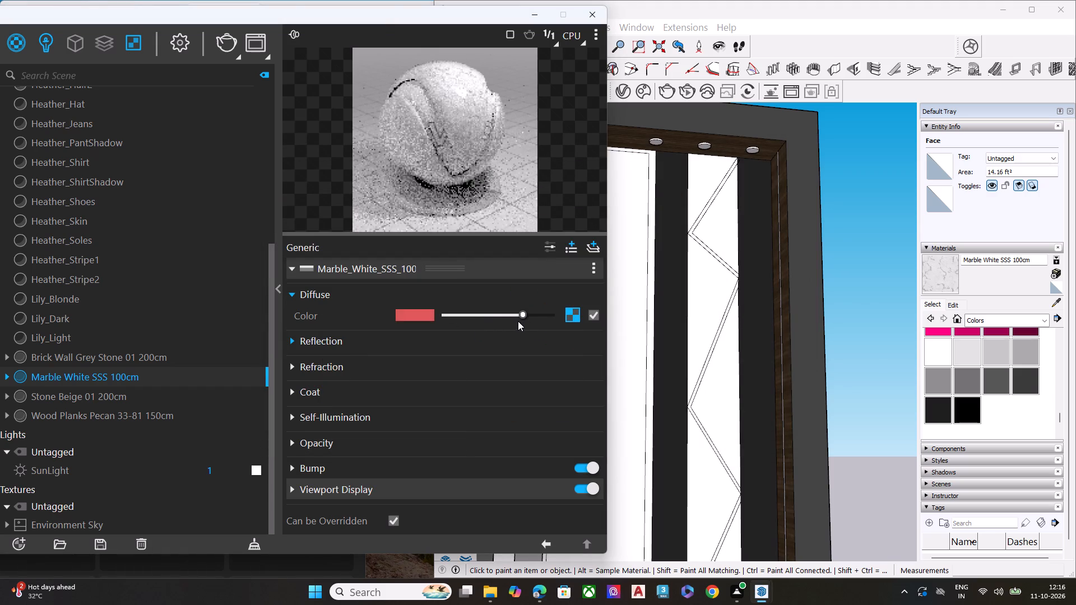
Set the marble's diffuse colour to a very pale pinkish white and darken it to a light grey-pink.
{"action": "left_click", "coordinate": [407, 311]}
{"action": "left_click", "coordinate": [278, 172]}
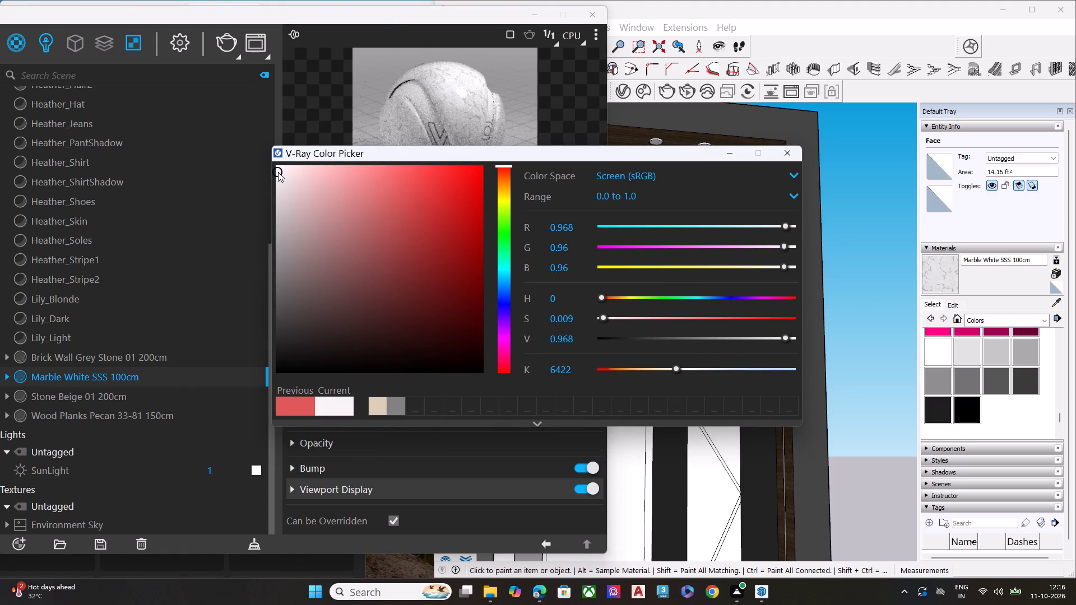
{"action": "left_click_drag", "start_coordinate": [321, 196], "coordinate": [338, 207]}
{"action": "left_click", "coordinate": [355, 210]}
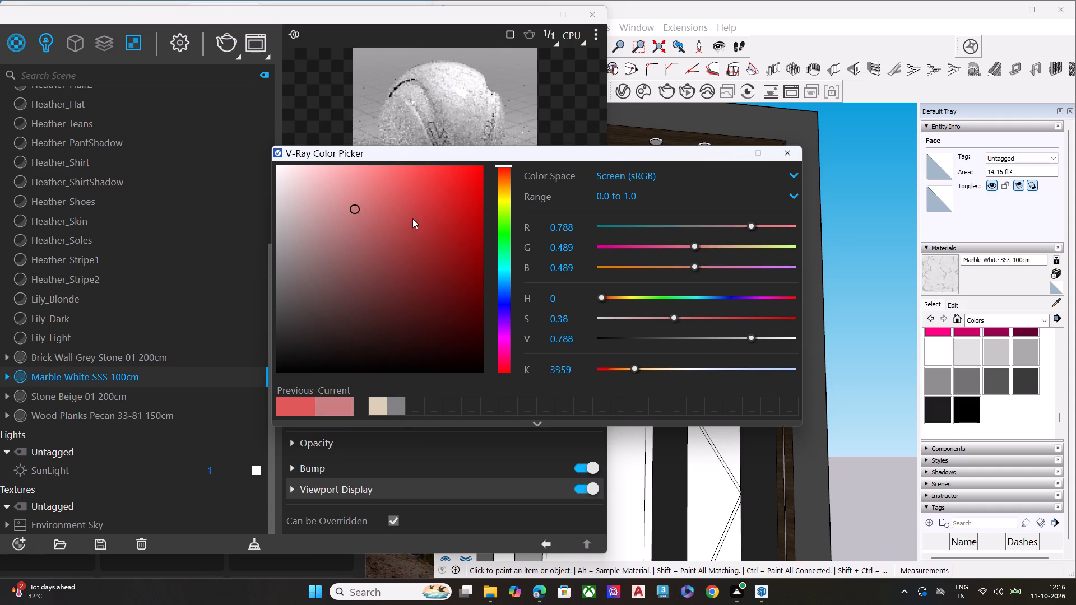
{"action": "left_click_drag", "start_coordinate": [431, 223], "coordinate": [477, 282]}
{"action": "left_click_drag", "start_coordinate": [475, 282], "coordinate": [276, 188]}
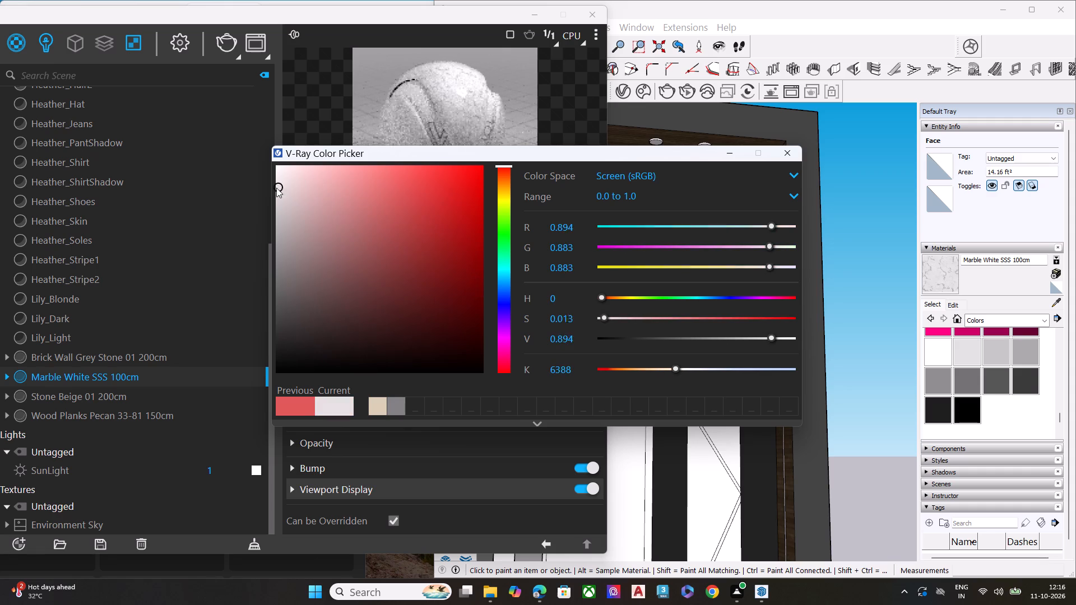
{"action": "left_click_drag", "start_coordinate": [276, 188], "coordinate": [284, 175]}
{"action": "left_click", "coordinate": [784, 153]}
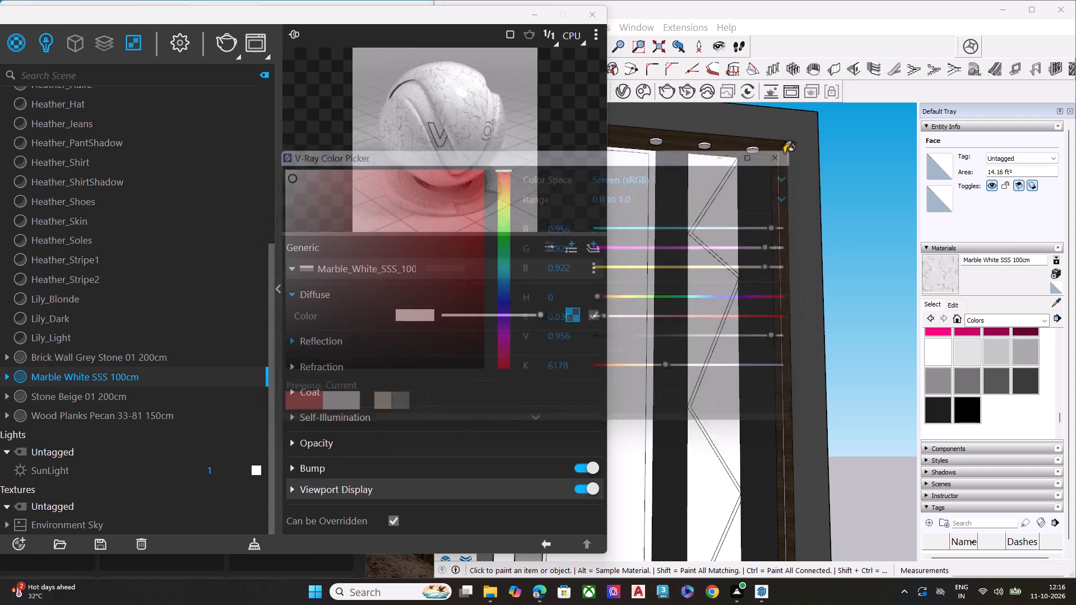
{"action": "left_click", "coordinate": [508, 318]}
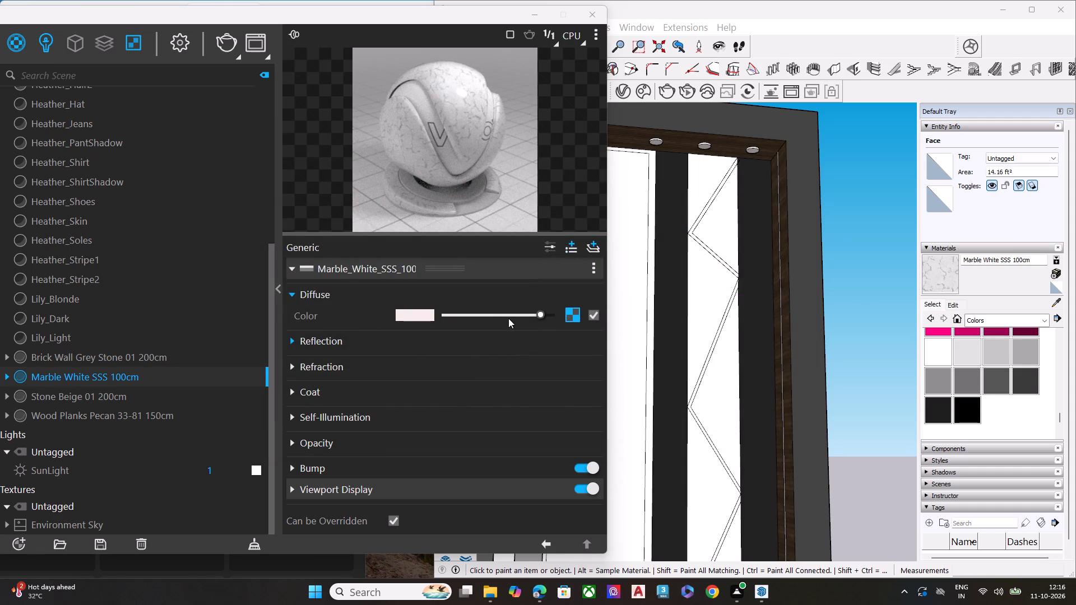
Set the marble's reflection roughness to 0.17 and look through its refraction settings.
{"action": "left_click", "coordinate": [357, 340]}
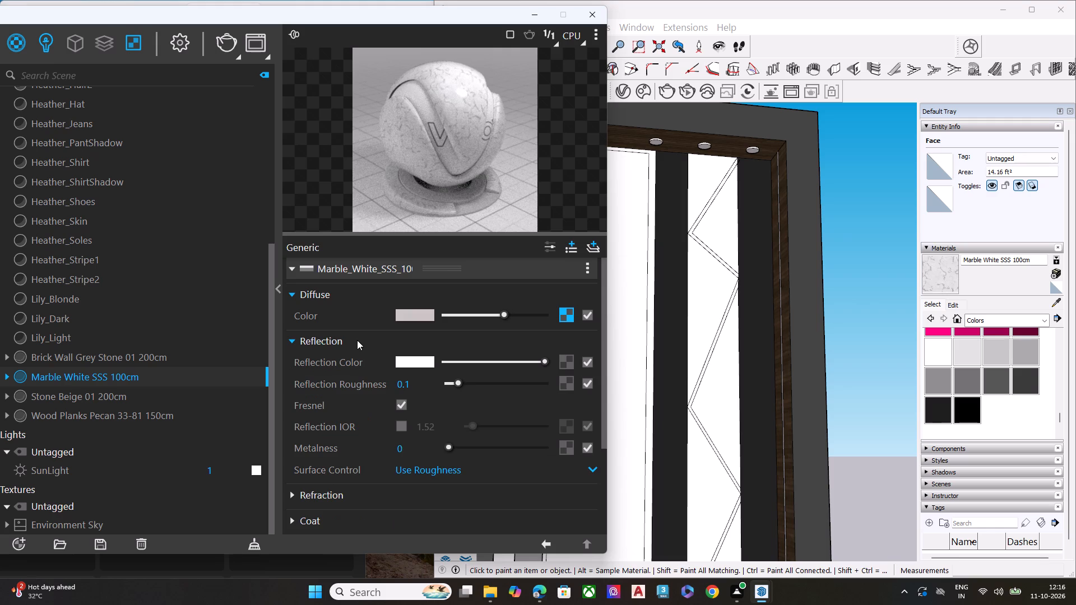
{"action": "left_click", "coordinate": [357, 340]}
{"action": "left_click", "coordinate": [360, 342]}
{"action": "left_click", "coordinate": [465, 384]}
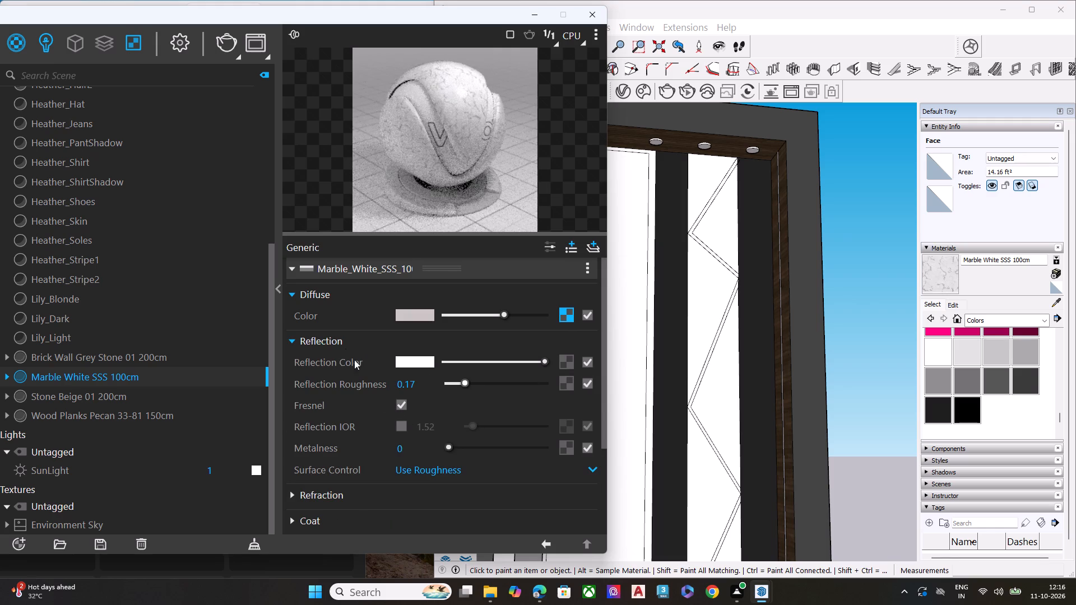
{"action": "left_click", "coordinate": [338, 338]}
{"action": "left_click", "coordinate": [336, 369]}
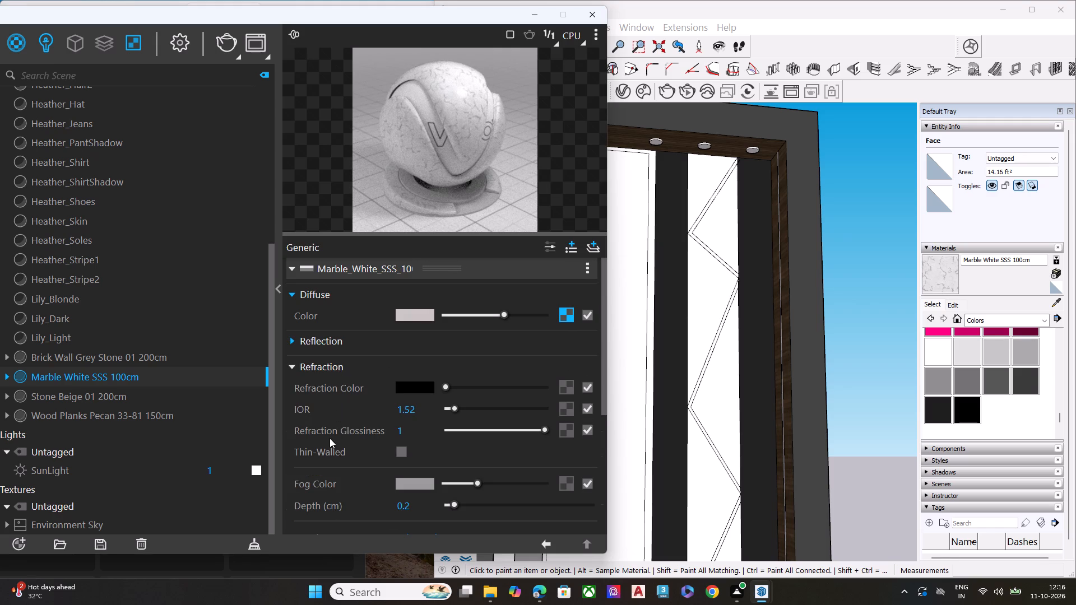
{"action": "left_click", "coordinate": [333, 365]}
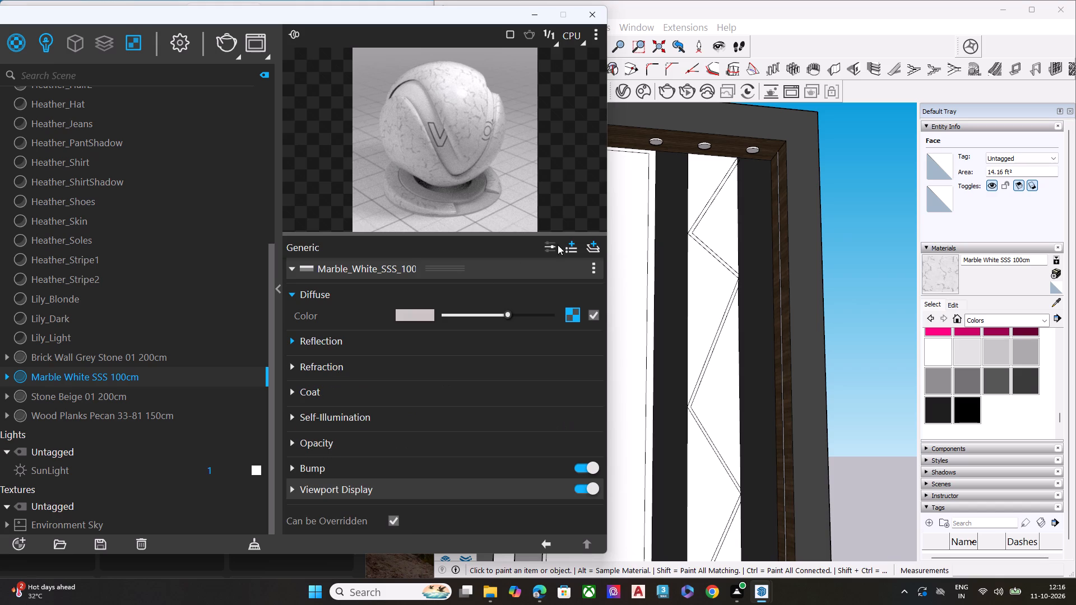
{"action": "left_click", "coordinate": [175, 381]}
Paint all faces between the zigzag lines of the tall panel with Marble White SSS 100cm.
{"action": "left_click", "coordinate": [534, 15]}
{"action": "scroll", "coordinate": [729, 273], "scroll_direction": "down", "scroll_amount": 5}
{"action": "middle_click_drag", "start_coordinate": [749, 281], "coordinate": [900, 282]}
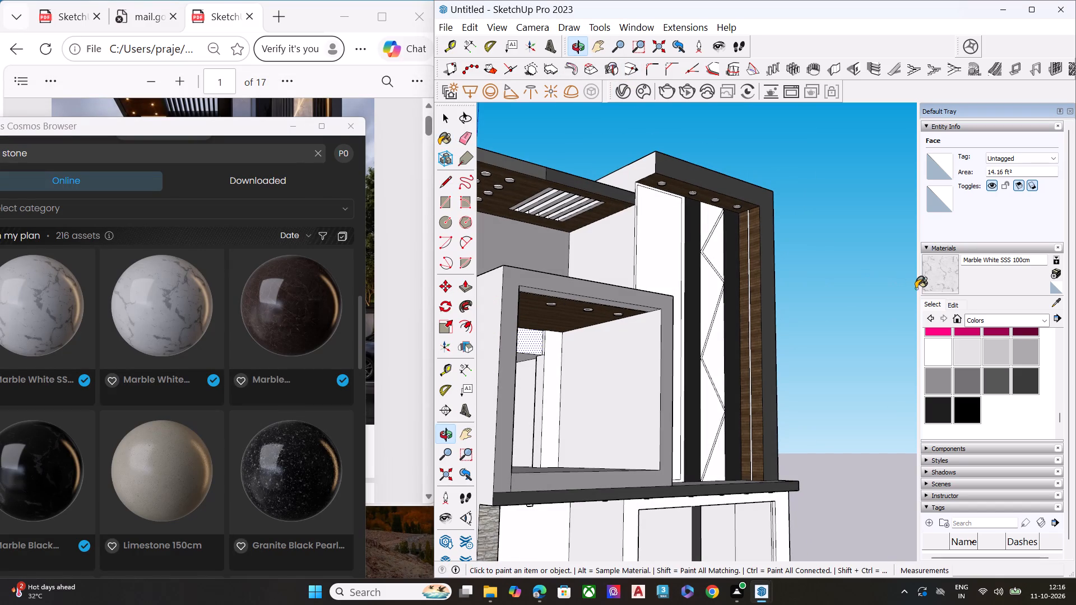
{"action": "left_click", "coordinate": [936, 285]}
{"action": "scroll", "coordinate": [711, 245], "scroll_direction": "up", "scroll_amount": 9}
{"action": "left_click", "coordinate": [696, 206]}
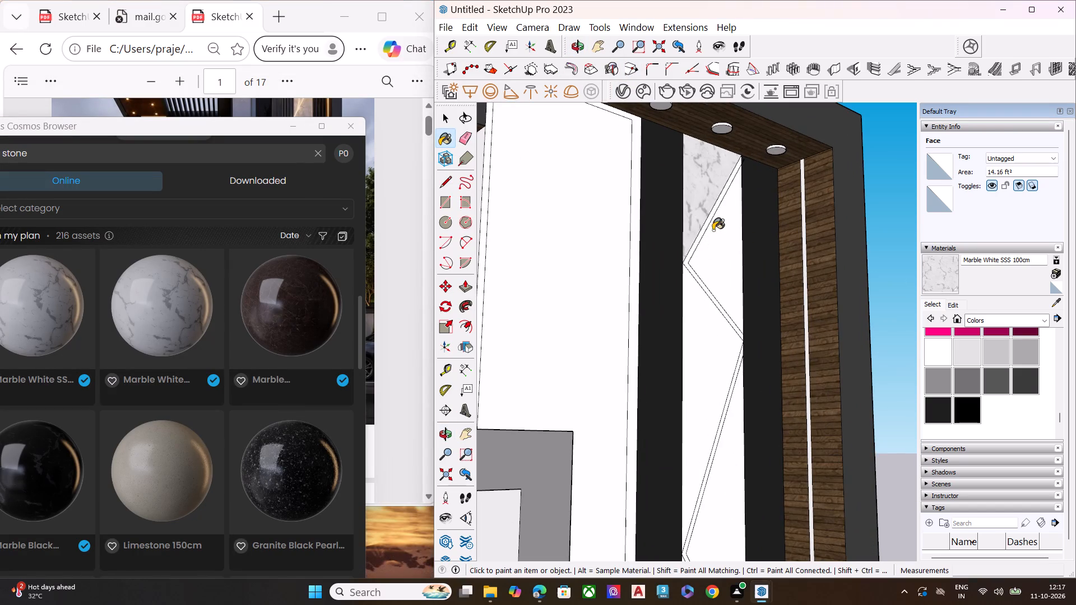
{"action": "left_click", "coordinate": [721, 241]}
{"action": "left_click", "coordinate": [710, 333]}
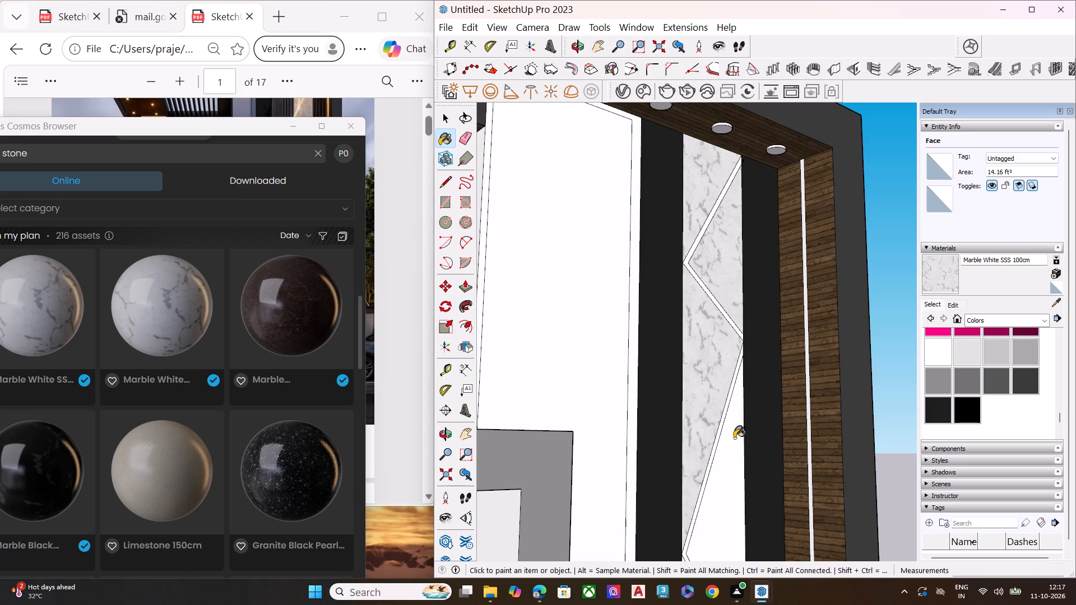
{"action": "left_click", "coordinate": [734, 438]}
{"action": "scroll", "coordinate": [712, 272], "scroll_direction": "down", "scroll_amount": 9}
{"action": "left_click", "coordinate": [711, 453]}
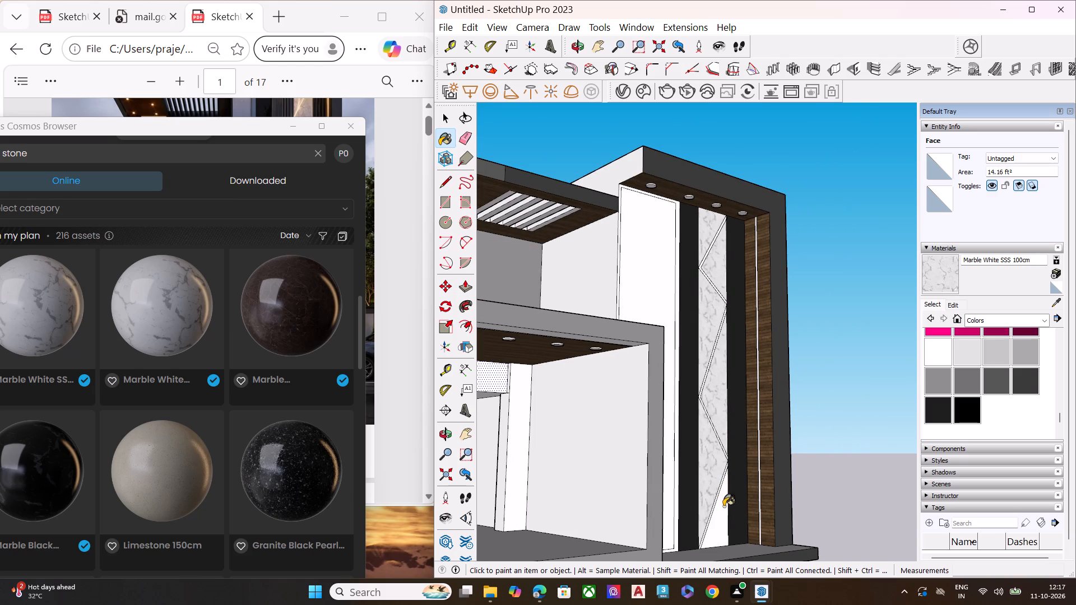
{"action": "left_click", "coordinate": [720, 510]}
Minimize the Chaos Cosmos browser to uncover the reference image.
{"action": "middle_click_drag", "start_coordinate": [756, 469], "coordinate": [559, 464]}
{"action": "scroll", "coordinate": [636, 361], "scroll_direction": "up", "scroll_amount": 1}
{"action": "scroll", "coordinate": [702, 285], "scroll_direction": "up", "scroll_amount": 1}
{"action": "scroll", "coordinate": [702, 285], "scroll_direction": "down", "scroll_amount": 3}
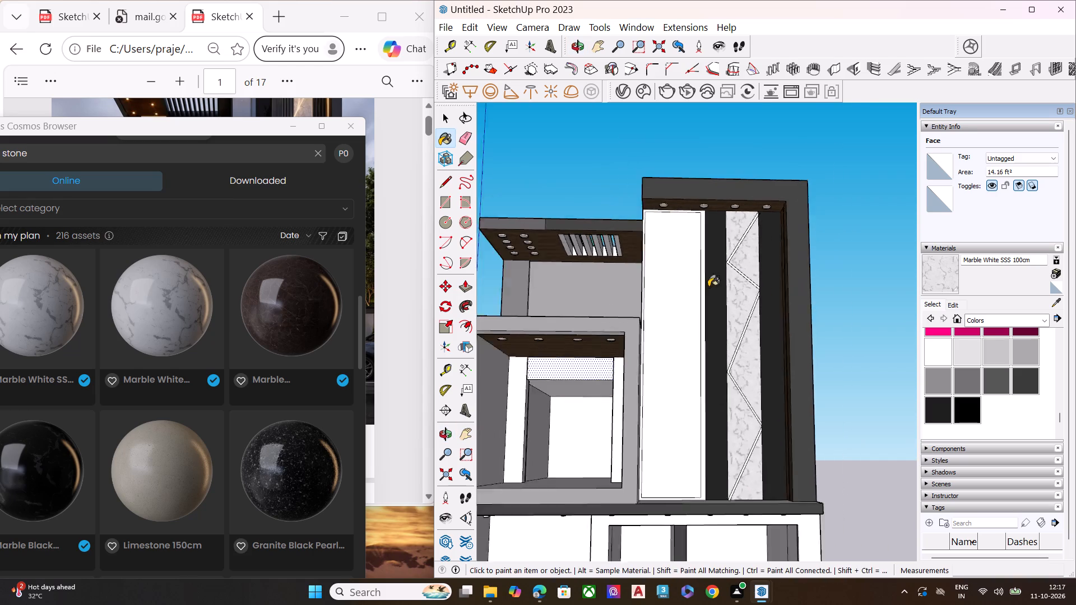
{"action": "scroll", "coordinate": [708, 287], "scroll_direction": "down", "scroll_amount": 3}
{"action": "scroll", "coordinate": [689, 296], "scroll_direction": "up", "scroll_amount": 3}
{"action": "left_click_drag", "start_coordinate": [261, 122], "coordinate": [261, 123]}
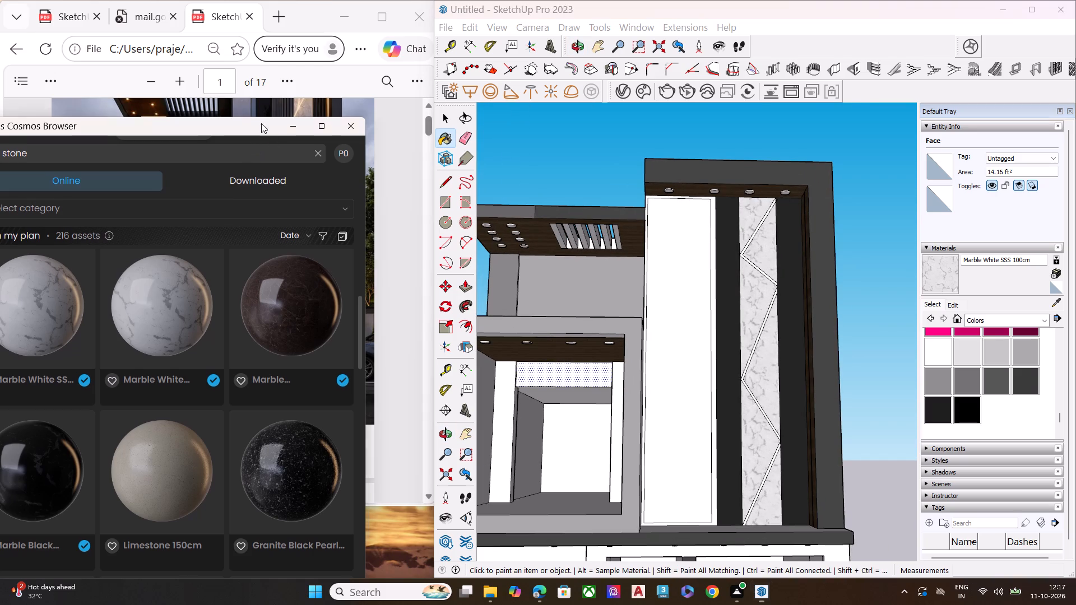
{"action": "left_click_drag", "start_coordinate": [261, 123], "coordinate": [333, 131]}
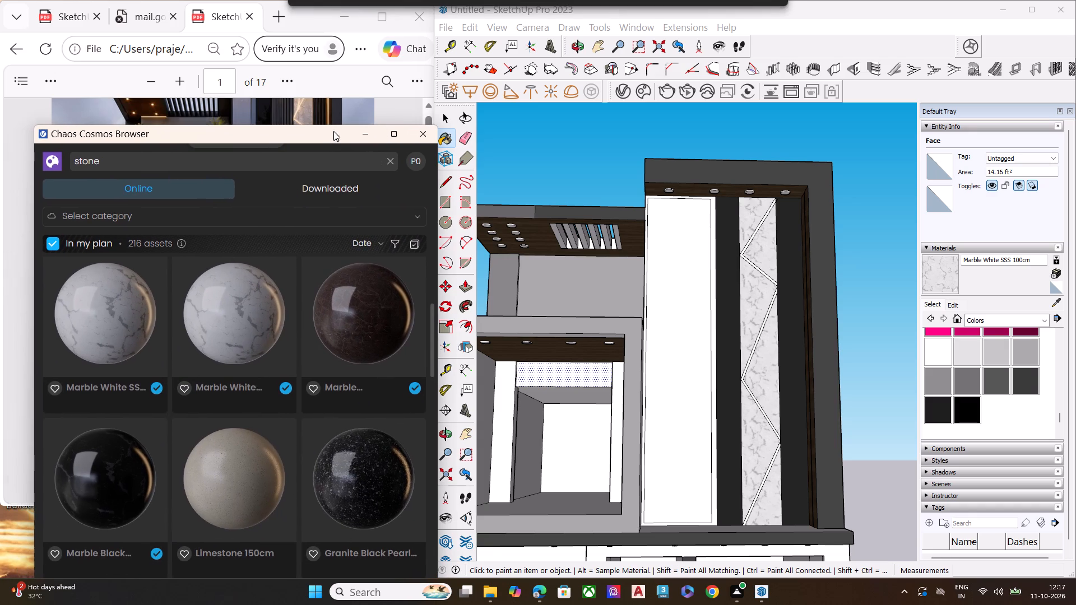
{"action": "left_click_drag", "start_coordinate": [333, 131], "coordinate": [334, 131]}
{"action": "left_click", "coordinate": [370, 133]}
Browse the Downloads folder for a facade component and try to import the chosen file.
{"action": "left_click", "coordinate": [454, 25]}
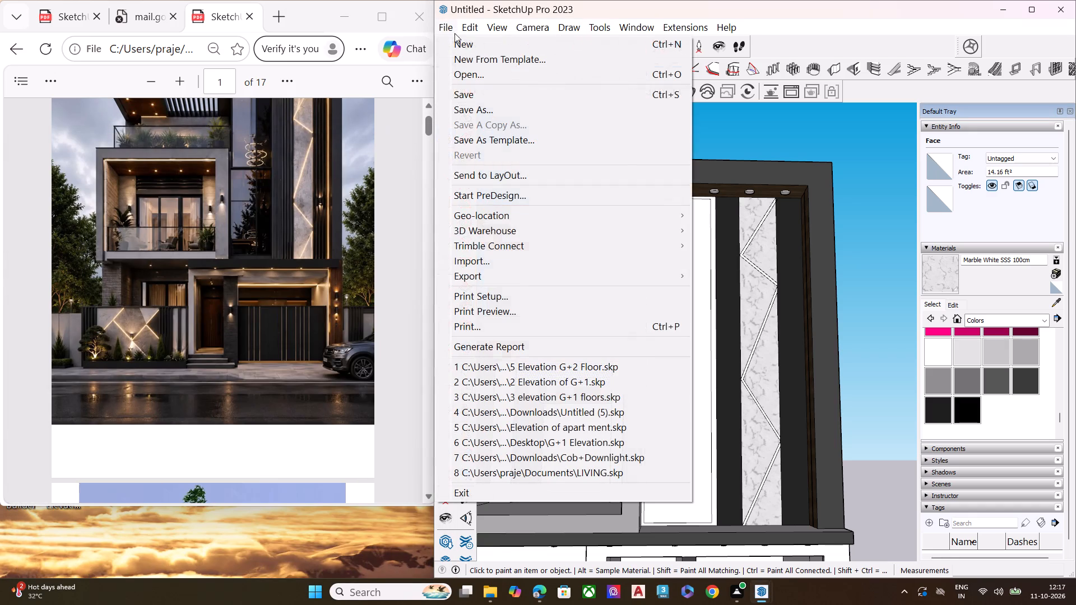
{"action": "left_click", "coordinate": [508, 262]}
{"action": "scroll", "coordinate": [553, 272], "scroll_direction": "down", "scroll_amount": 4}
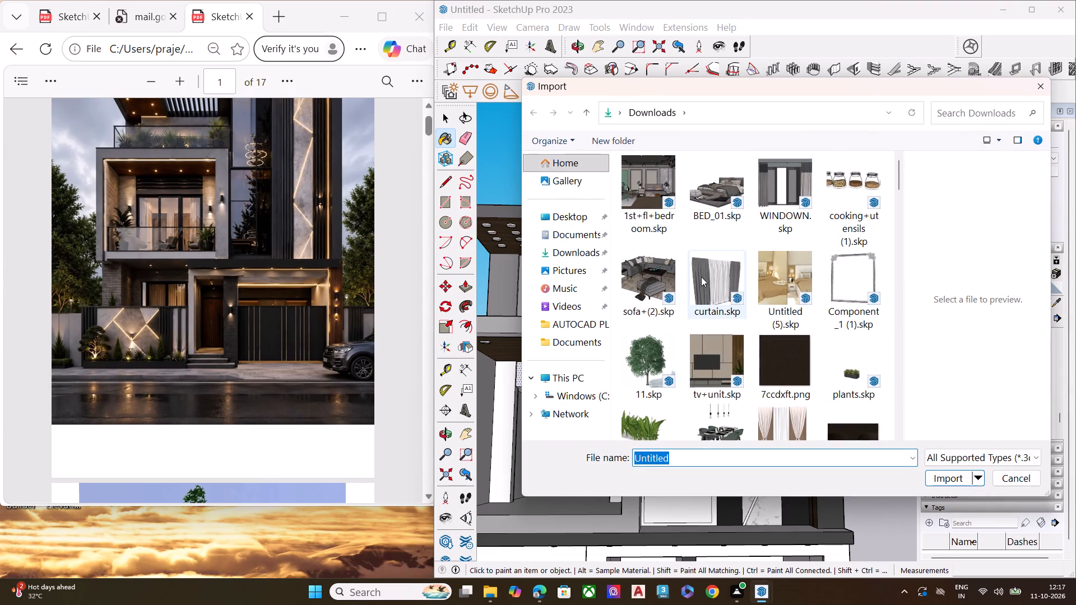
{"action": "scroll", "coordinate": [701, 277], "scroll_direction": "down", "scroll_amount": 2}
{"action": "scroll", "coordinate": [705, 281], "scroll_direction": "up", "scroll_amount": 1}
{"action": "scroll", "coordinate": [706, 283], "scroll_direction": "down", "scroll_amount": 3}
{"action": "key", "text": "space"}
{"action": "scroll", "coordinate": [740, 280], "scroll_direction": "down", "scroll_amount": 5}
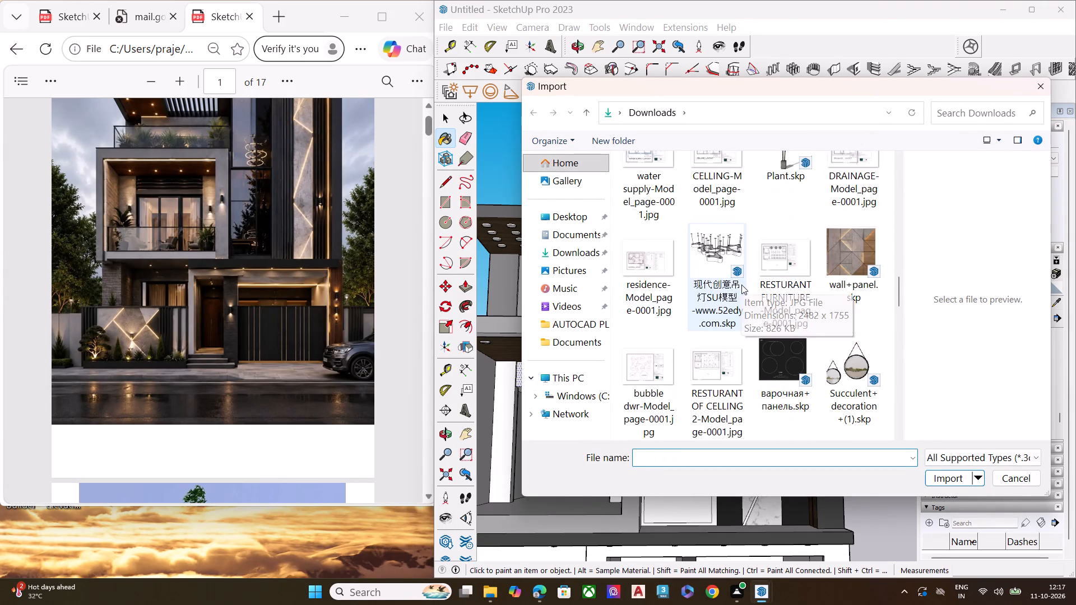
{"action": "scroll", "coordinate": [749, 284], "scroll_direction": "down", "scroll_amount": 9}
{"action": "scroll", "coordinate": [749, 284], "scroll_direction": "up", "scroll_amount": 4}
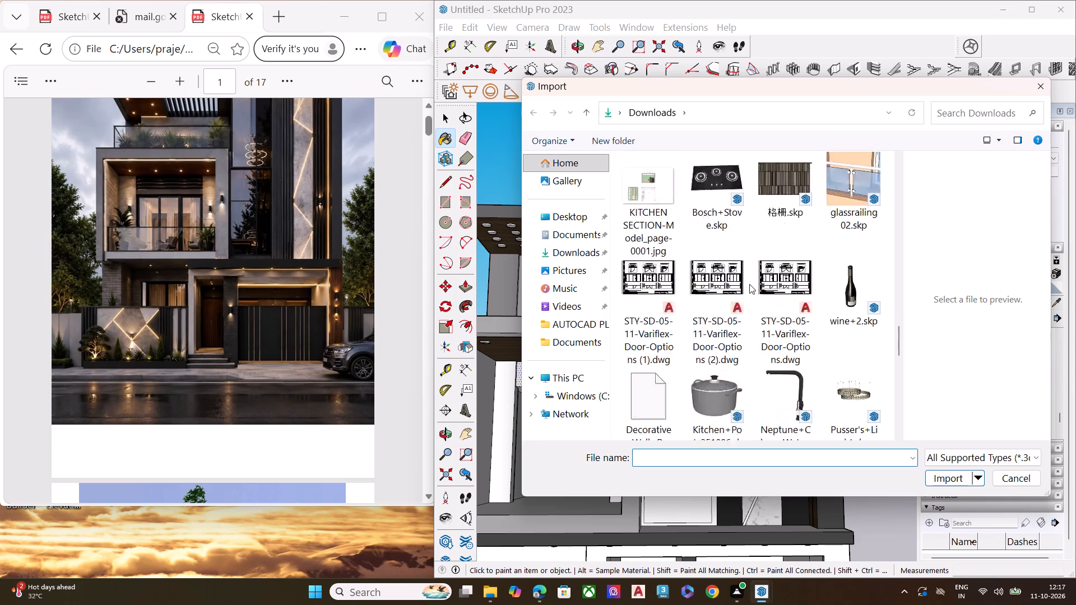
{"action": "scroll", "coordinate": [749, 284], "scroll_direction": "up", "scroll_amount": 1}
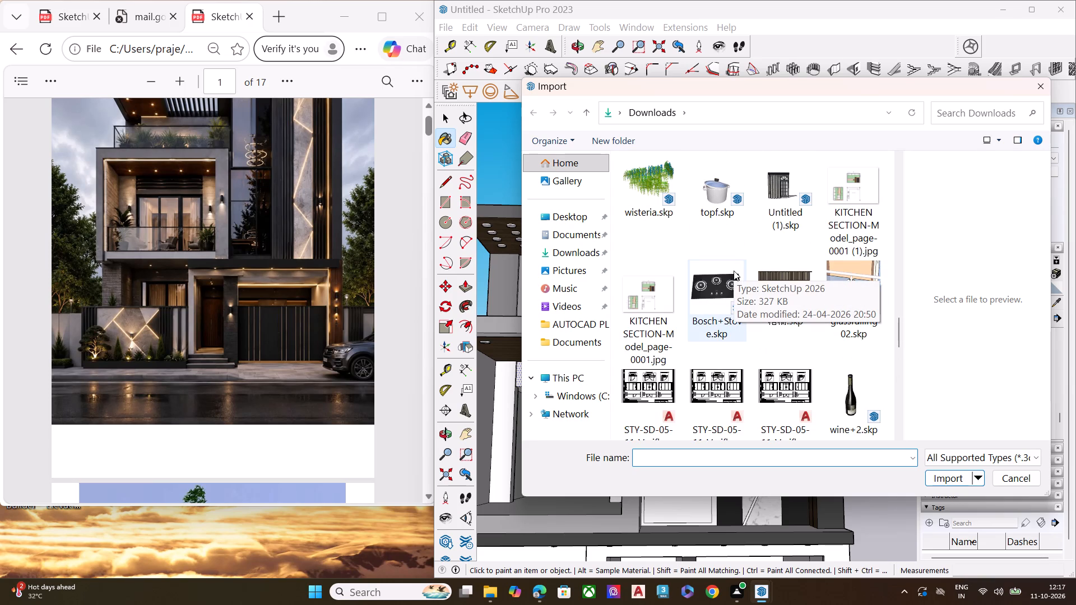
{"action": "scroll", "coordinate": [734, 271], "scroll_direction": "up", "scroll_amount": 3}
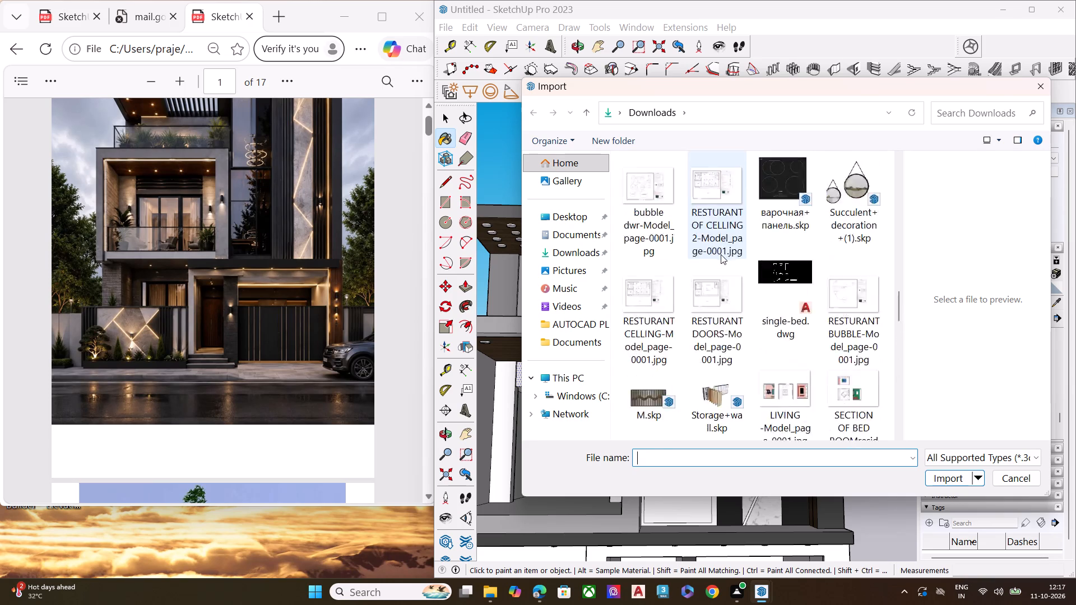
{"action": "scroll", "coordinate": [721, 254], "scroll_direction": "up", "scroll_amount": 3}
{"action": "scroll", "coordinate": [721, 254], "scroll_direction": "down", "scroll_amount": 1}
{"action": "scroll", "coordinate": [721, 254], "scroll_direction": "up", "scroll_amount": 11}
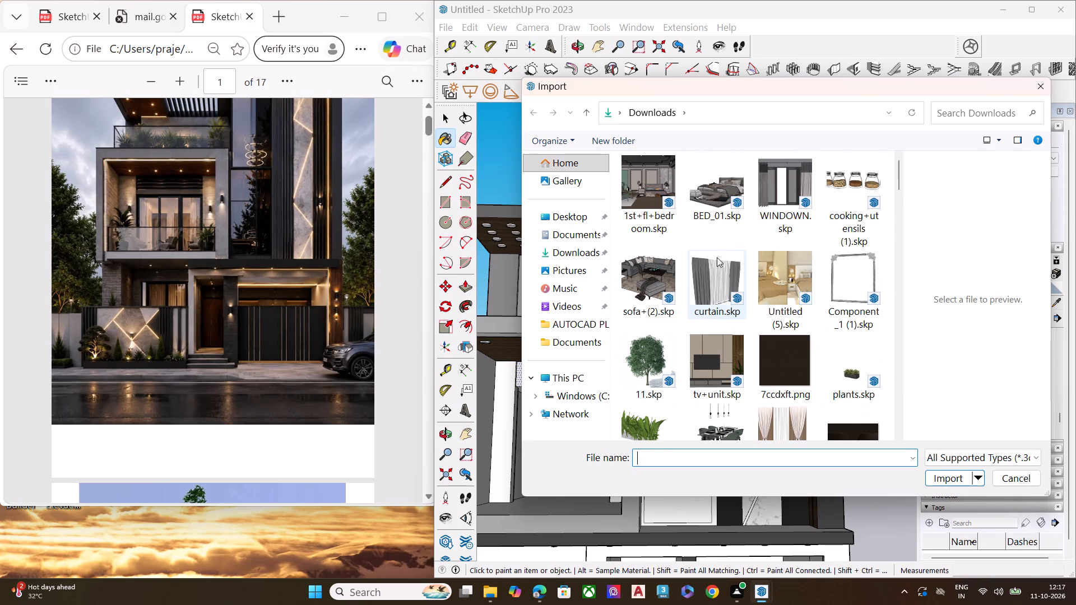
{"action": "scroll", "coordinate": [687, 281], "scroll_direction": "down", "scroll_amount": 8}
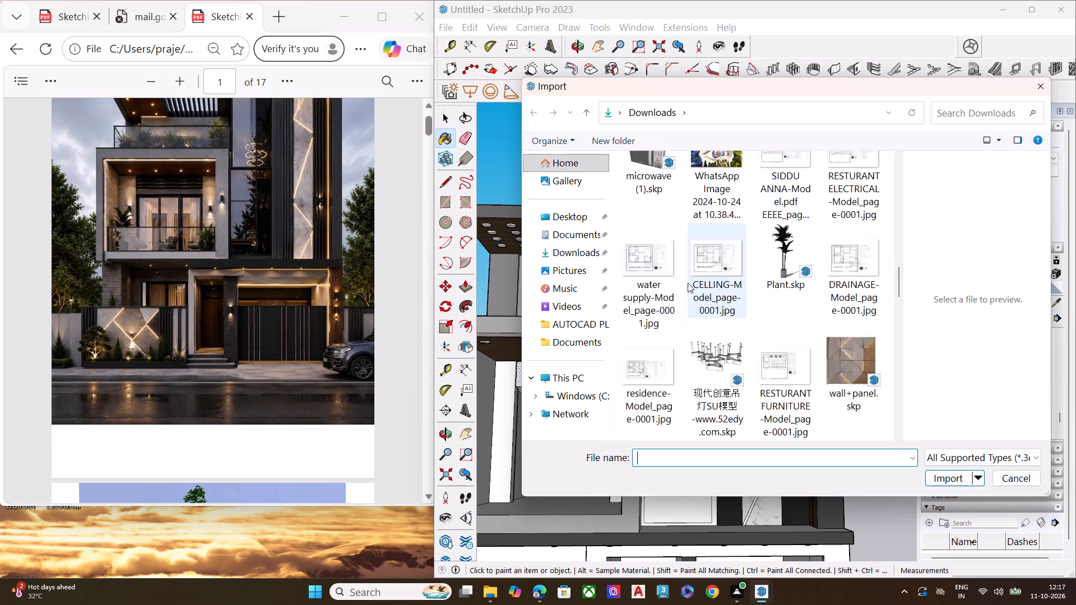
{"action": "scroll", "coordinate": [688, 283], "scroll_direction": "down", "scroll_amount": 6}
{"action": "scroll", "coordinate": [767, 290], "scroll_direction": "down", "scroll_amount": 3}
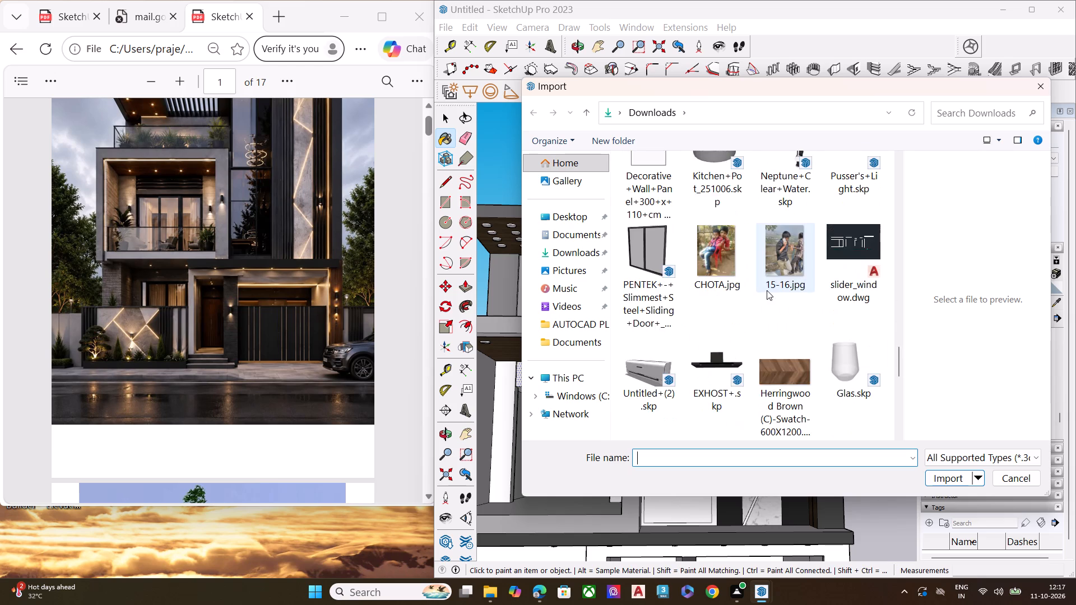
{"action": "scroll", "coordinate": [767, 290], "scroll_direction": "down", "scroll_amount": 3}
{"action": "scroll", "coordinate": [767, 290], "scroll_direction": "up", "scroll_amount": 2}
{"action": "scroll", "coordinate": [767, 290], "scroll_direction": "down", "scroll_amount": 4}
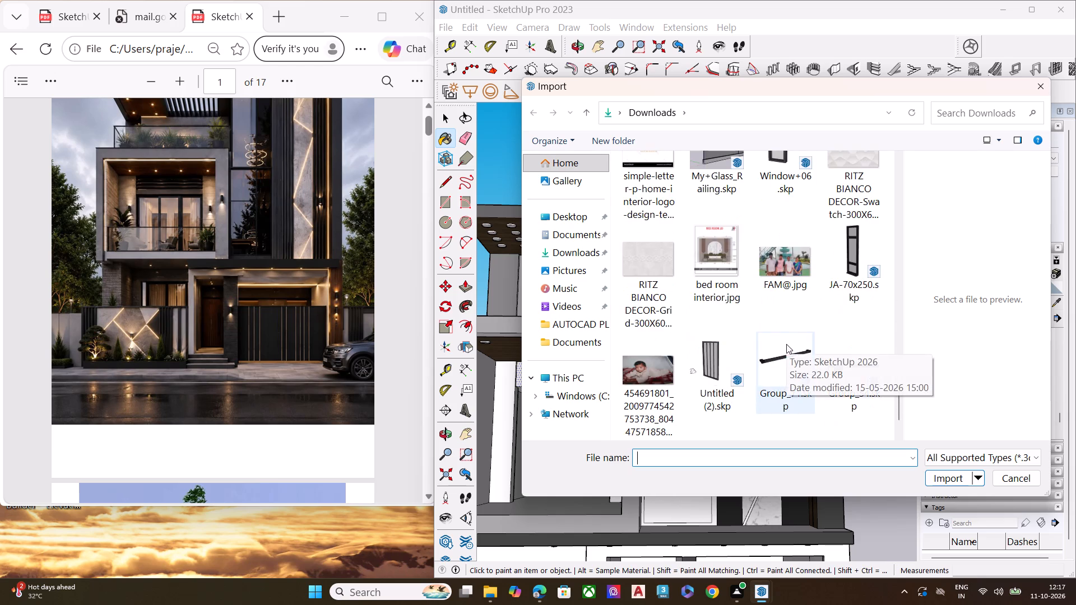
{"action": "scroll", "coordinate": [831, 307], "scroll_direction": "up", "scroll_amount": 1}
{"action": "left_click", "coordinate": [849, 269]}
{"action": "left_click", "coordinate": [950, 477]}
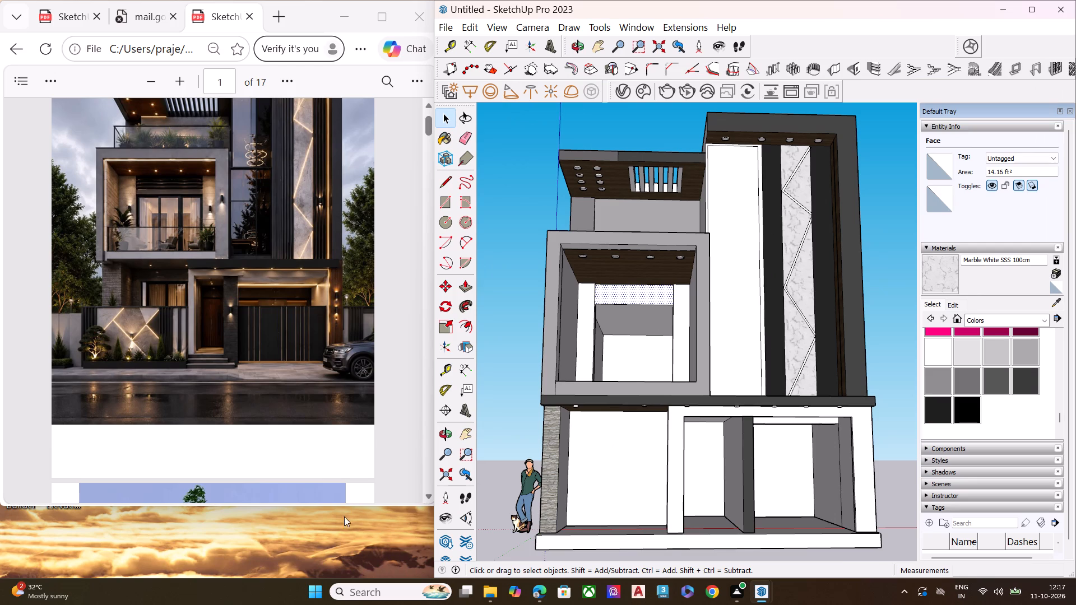
Paint the narrow vertical strip between the wood panels of the tall frame with yellow Color E05.
{"action": "scroll", "coordinate": [630, 393], "scroll_direction": "down", "scroll_amount": 6}
{"action": "scroll", "coordinate": [651, 417], "scroll_direction": "up", "scroll_amount": 2}
{"action": "scroll", "coordinate": [651, 418], "scroll_direction": "down", "scroll_amount": 6}
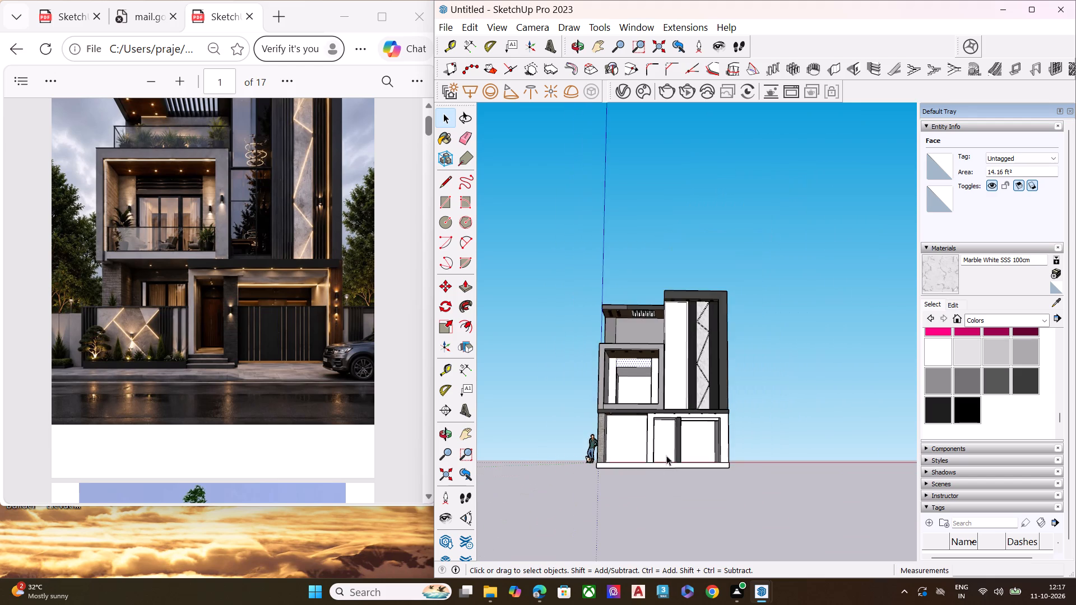
{"action": "middle_click_drag", "start_coordinate": [666, 455], "coordinate": [723, 532]}
{"action": "middle_click_drag", "start_coordinate": [725, 361], "coordinate": [701, 452]}
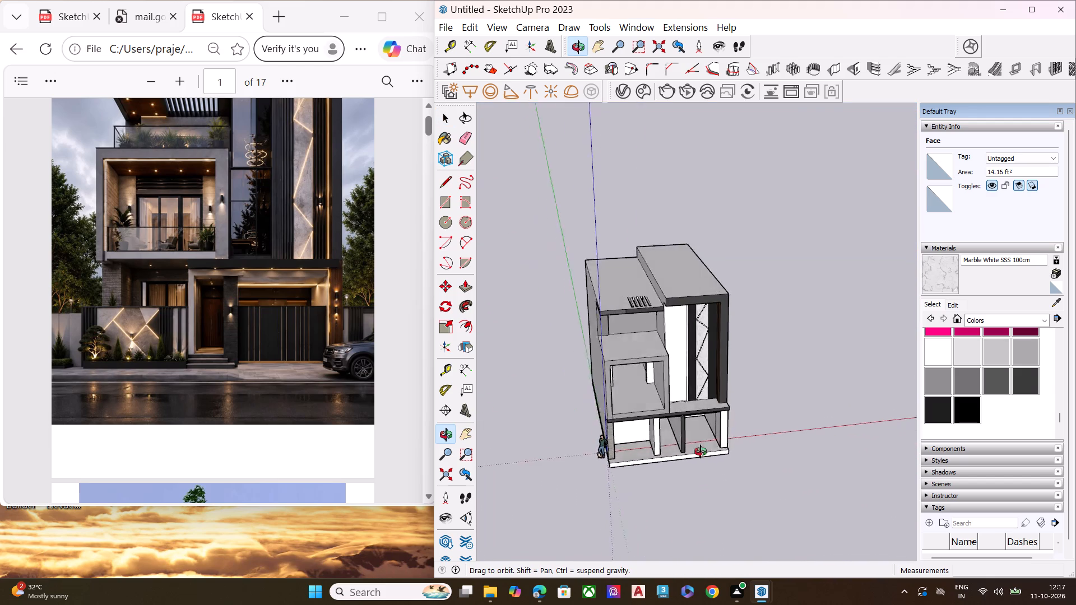
{"action": "middle_click_drag", "start_coordinate": [701, 452], "coordinate": [939, 325]}
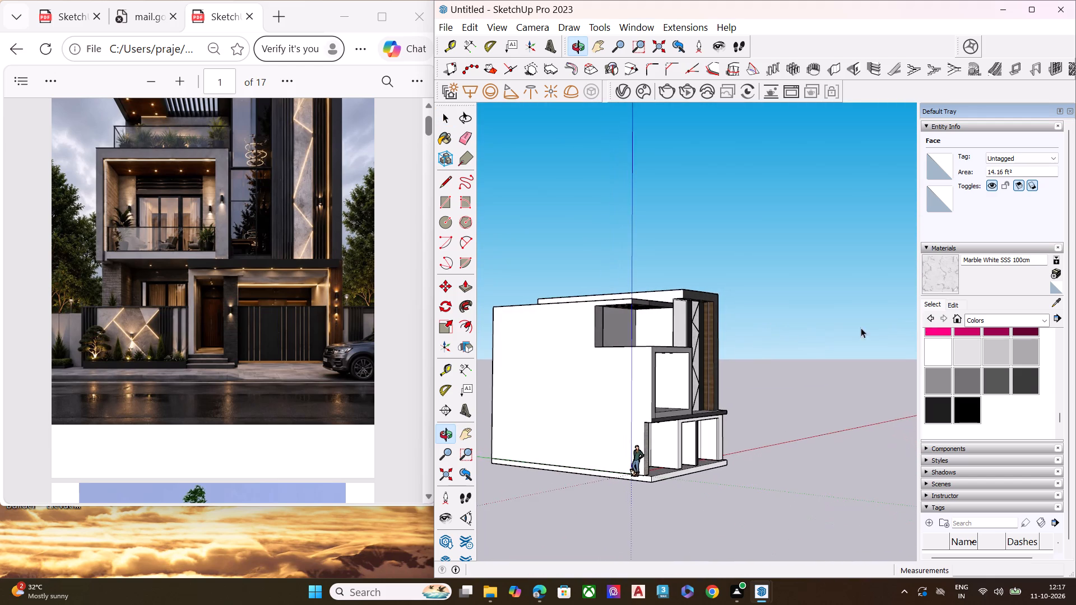
{"action": "scroll", "coordinate": [760, 327], "scroll_direction": "up", "scroll_amount": 8}
{"action": "scroll", "coordinate": [650, 336], "scroll_direction": "down", "scroll_amount": 2}
{"action": "scroll", "coordinate": [650, 336], "scroll_direction": "up", "scroll_amount": 7}
{"action": "scroll", "coordinate": [664, 324], "scroll_direction": "down", "scroll_amount": 1}
{"action": "scroll", "coordinate": [665, 324], "scroll_direction": "up", "scroll_amount": 6}
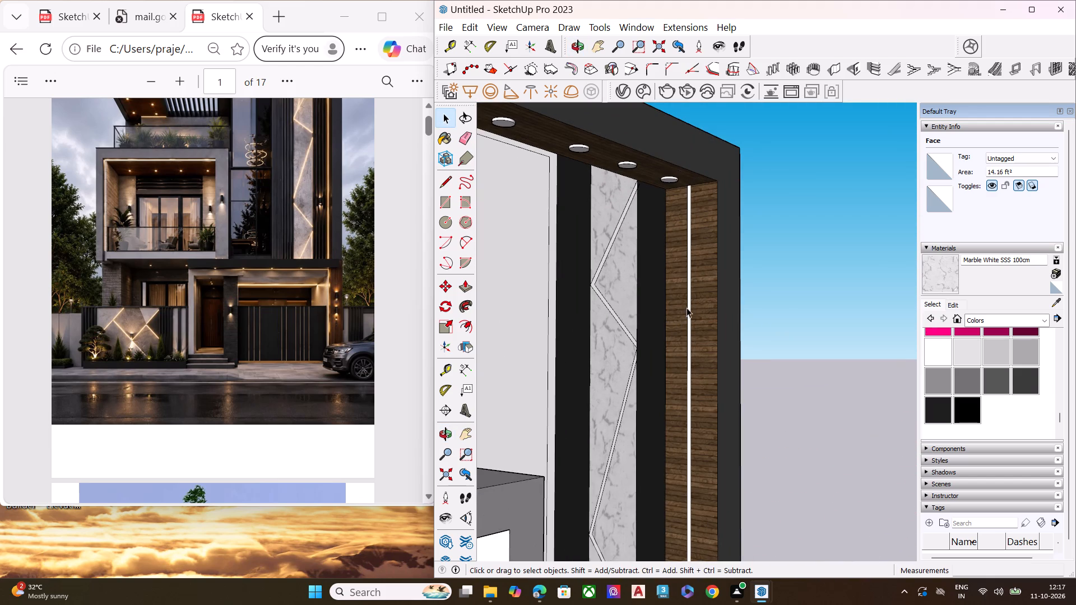
{"action": "double_click", "coordinate": [689, 305]}
{"action": "double_click", "coordinate": [688, 306]}
{"action": "scroll", "coordinate": [686, 308], "scroll_direction": "up", "scroll_amount": 4}
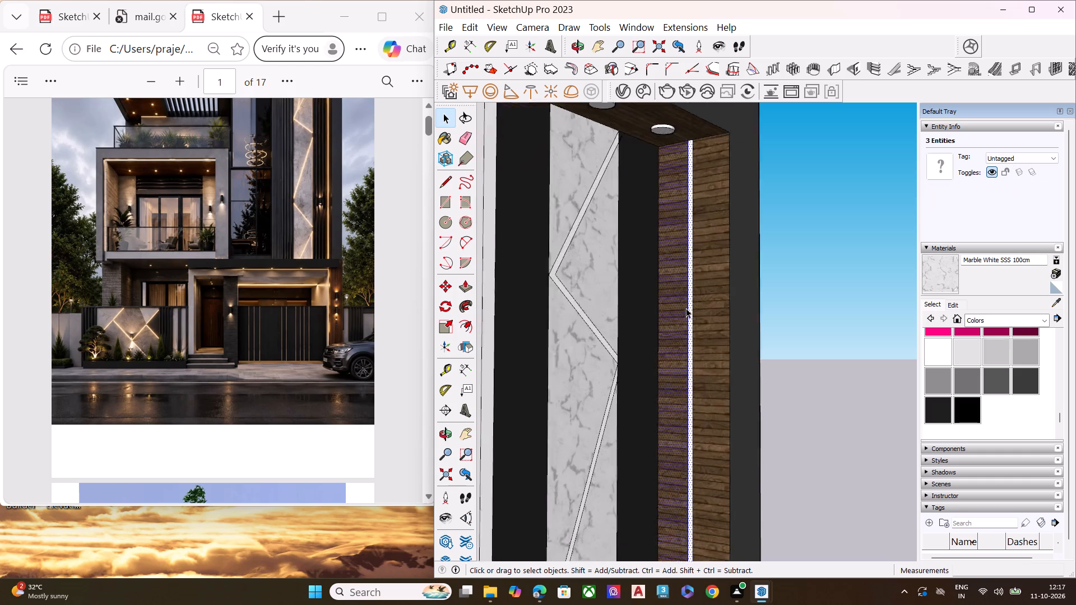
{"action": "scroll", "coordinate": [686, 308], "scroll_direction": "up", "scroll_amount": 4}
{"action": "double_click", "coordinate": [690, 311]}
{"action": "triple_click", "coordinate": [690, 311]}
{"action": "left_click", "coordinate": [690, 312]}
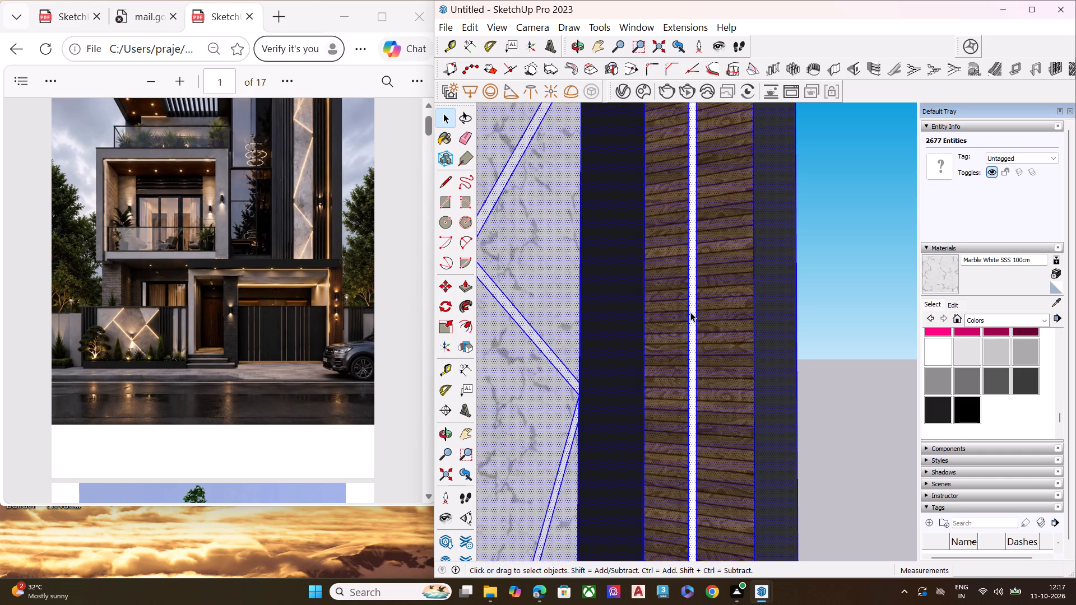
{"action": "left_click", "coordinate": [888, 320]}
{"action": "double_click", "coordinate": [694, 340]}
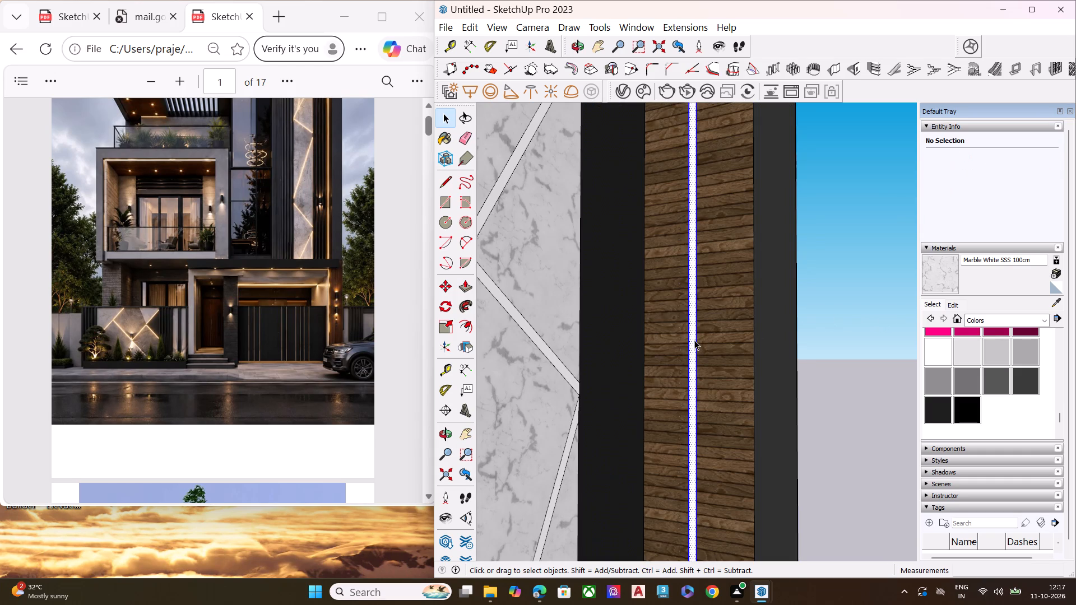
{"action": "scroll", "coordinate": [1005, 388], "scroll_direction": "up", "scroll_amount": 3}
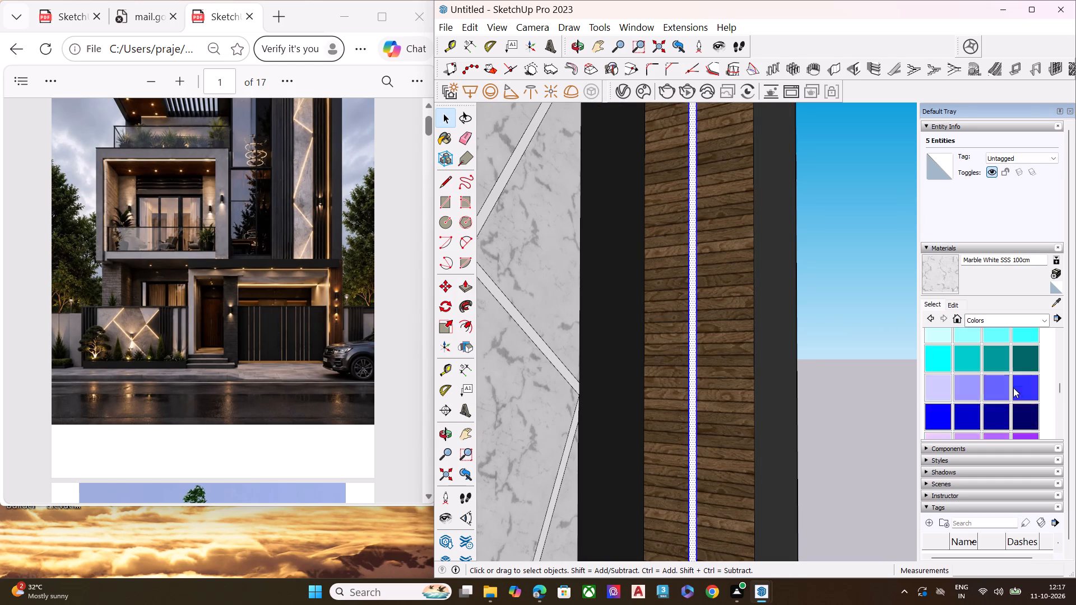
{"action": "scroll", "coordinate": [1013, 388], "scroll_direction": "up", "scroll_amount": 5}
{"action": "scroll", "coordinate": [981, 403], "scroll_direction": "down", "scroll_amount": 1}
{"action": "scroll", "coordinate": [968, 397], "scroll_direction": "up", "scroll_amount": 1}
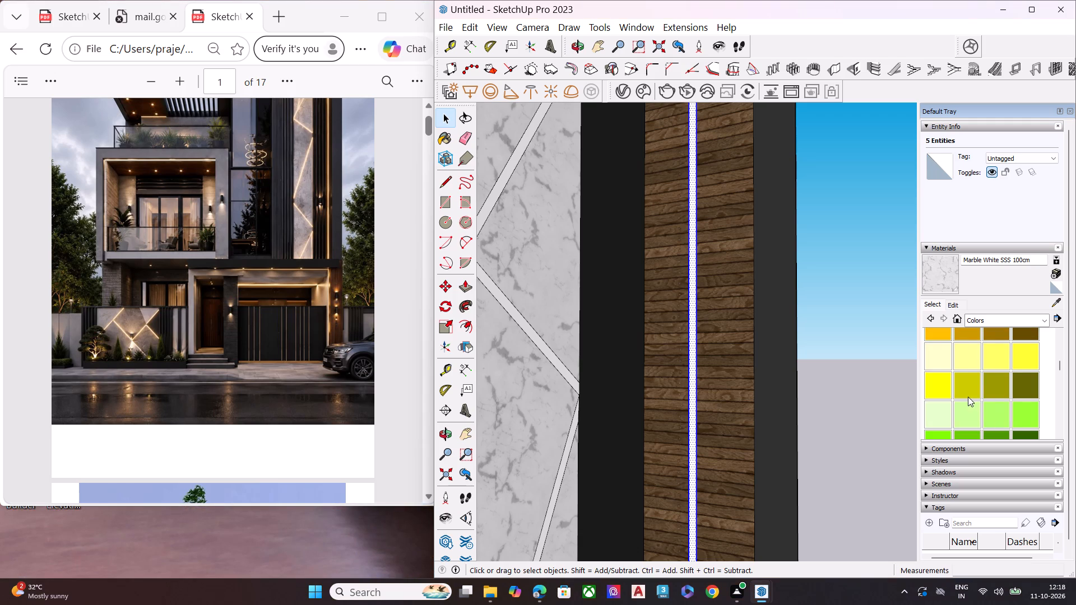
{"action": "scroll", "coordinate": [976, 394], "scroll_direction": "down", "scroll_amount": 1}
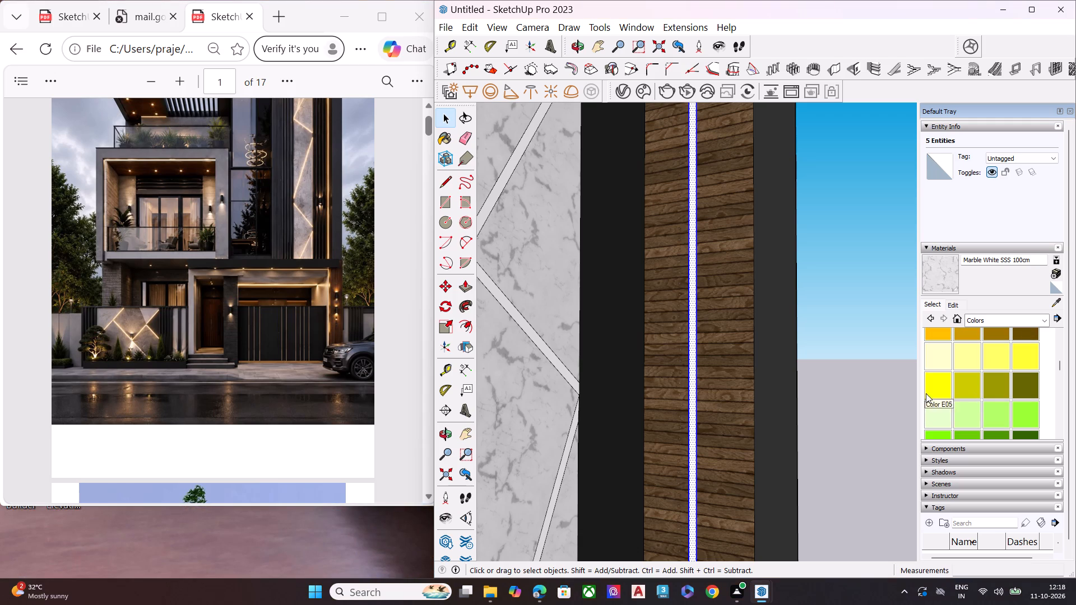
{"action": "left_click", "coordinate": [932, 386]}
{"action": "left_click", "coordinate": [944, 271]}
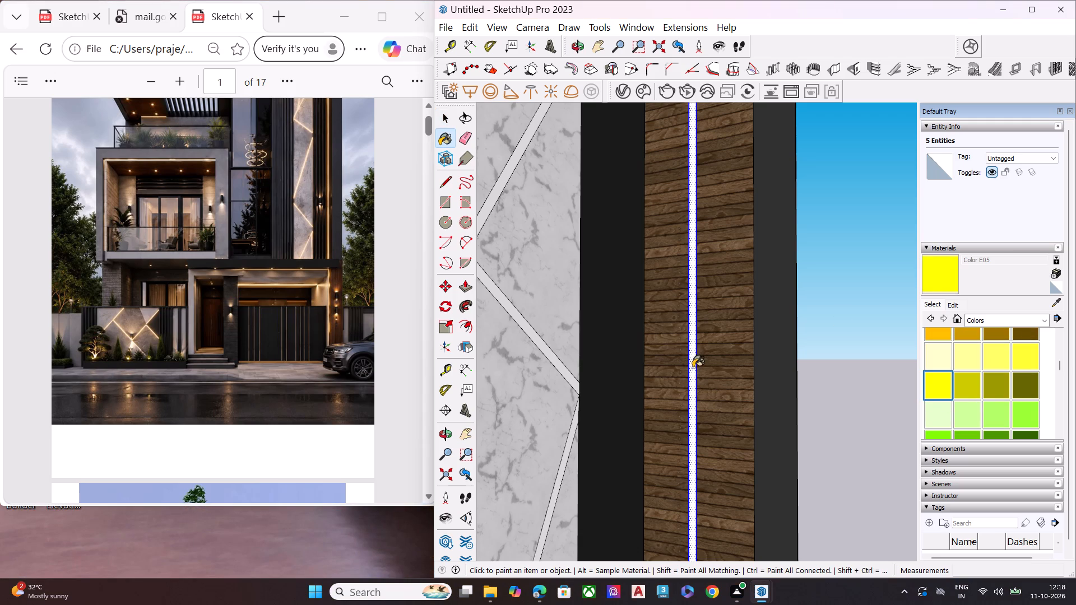
{"action": "left_click", "coordinate": [692, 366]}
{"action": "scroll", "coordinate": [878, 375], "scroll_direction": "down", "scroll_amount": 6}
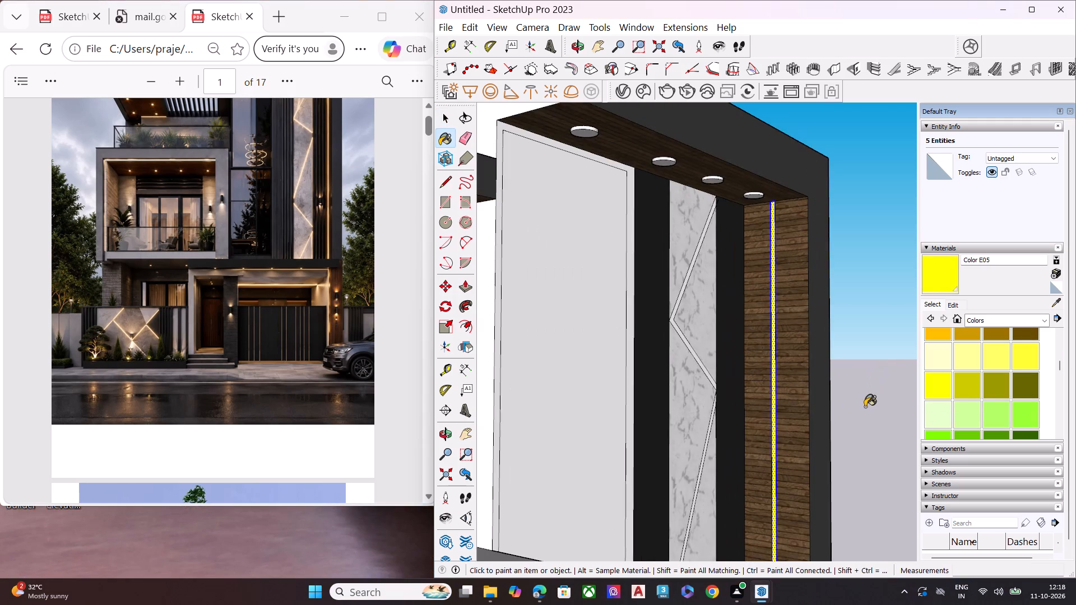
{"action": "middle_click_drag", "start_coordinate": [864, 407], "coordinate": [711, 393]}
{"action": "key", "text": "space"}
{"action": "scroll", "coordinate": [670, 383], "scroll_direction": "down", "scroll_amount": 7}
{"action": "middle_click_drag", "start_coordinate": [700, 417], "coordinate": [857, 418]}
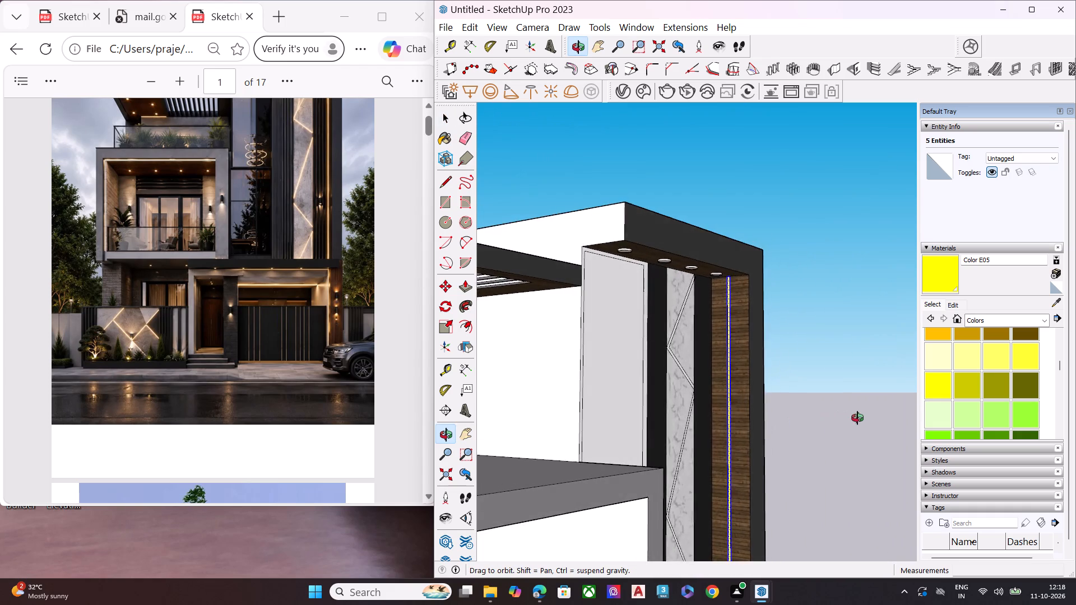
{"action": "middle_click_drag", "start_coordinate": [857, 418], "coordinate": [892, 365]}
{"action": "key", "text": "space"}
{"action": "left_click", "coordinate": [835, 390]}
Paint the narrow strips along the inner top and left side of the projecting balcony frame with yellow Color E05.
{"action": "scroll", "coordinate": [746, 377], "scroll_direction": "up", "scroll_amount": 4}
{"action": "middle_click_drag", "start_coordinate": [801, 375], "coordinate": [718, 377]}
{"action": "scroll", "coordinate": [616, 370], "scroll_direction": "down", "scroll_amount": 13}
{"action": "scroll", "coordinate": [766, 392], "scroll_direction": "up", "scroll_amount": 1}
{"action": "scroll", "coordinate": [768, 393], "scroll_direction": "down", "scroll_amount": 3}
{"action": "middle_click_drag", "start_coordinate": [726, 411], "coordinate": [568, 427]}
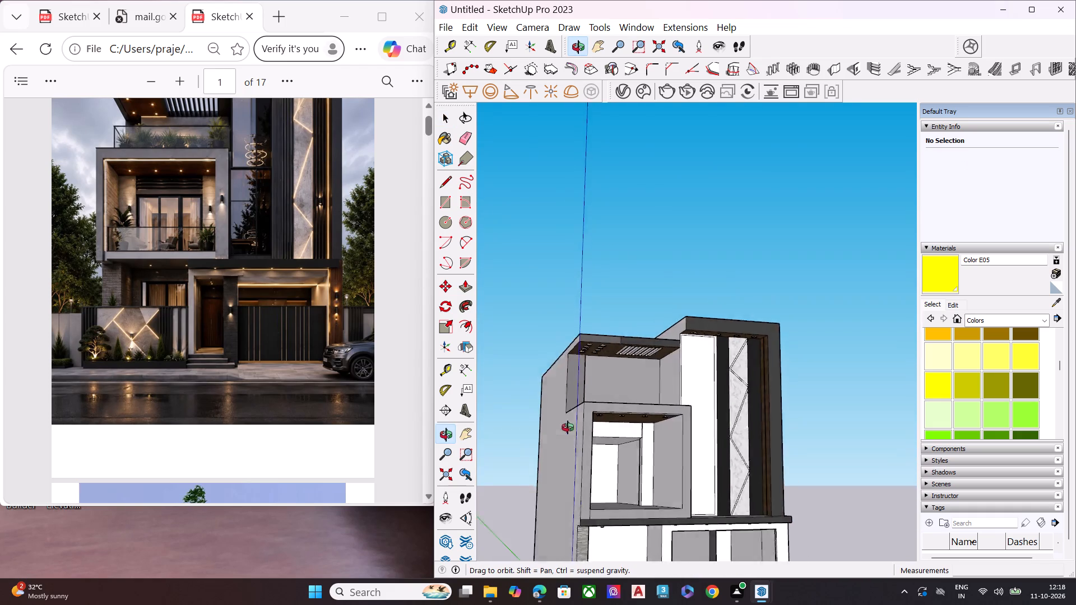
{"action": "middle_click_drag", "start_coordinate": [568, 427], "coordinate": [314, 429]}
{"action": "scroll", "coordinate": [645, 408], "scroll_direction": "up", "scroll_amount": 2}
{"action": "scroll", "coordinate": [658, 403], "scroll_direction": "down", "scroll_amount": 1}
{"action": "scroll", "coordinate": [659, 403], "scroll_direction": "up", "scroll_amount": 6}
{"action": "scroll", "coordinate": [731, 331], "scroll_direction": "up", "scroll_amount": 7}
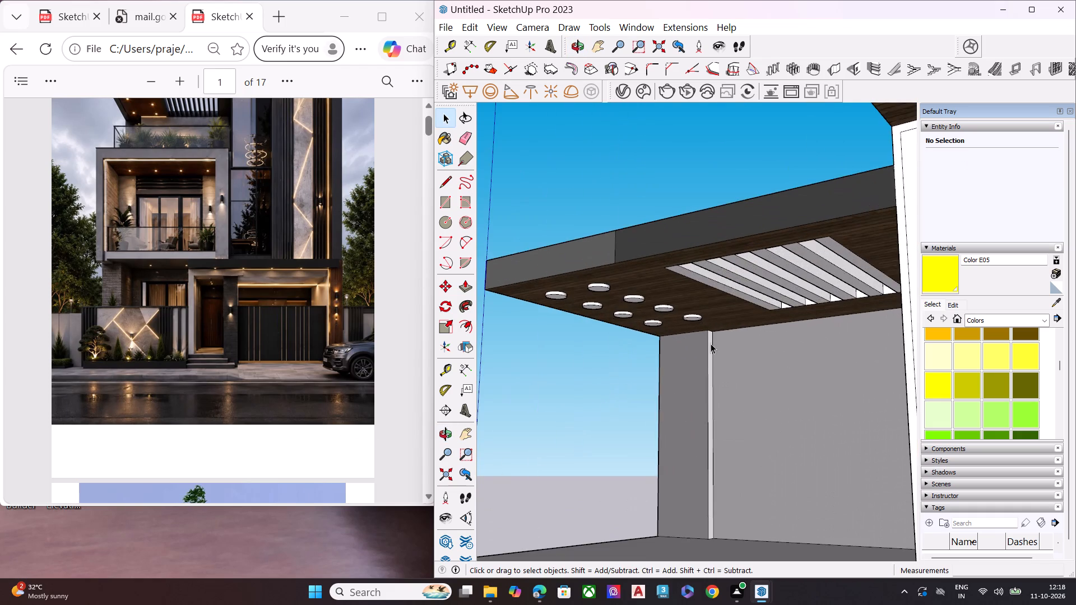
{"action": "scroll", "coordinate": [711, 343], "scroll_direction": "up", "scroll_amount": 2}
{"action": "middle_click_drag", "start_coordinate": [710, 343], "coordinate": [854, 295]}
{"action": "scroll", "coordinate": [712, 358], "scroll_direction": "down", "scroll_amount": 16}
{"action": "middle_click_drag", "start_coordinate": [689, 466], "coordinate": [638, 380]}
{"action": "scroll", "coordinate": [638, 380], "scroll_direction": "up", "scroll_amount": 13}
{"action": "scroll", "coordinate": [650, 409], "scroll_direction": "down", "scroll_amount": 2}
{"action": "scroll", "coordinate": [650, 409], "scroll_direction": "up", "scroll_amount": 6}
{"action": "scroll", "coordinate": [651, 374], "scroll_direction": "down", "scroll_amount": 1}
{"action": "scroll", "coordinate": [651, 374], "scroll_direction": "up", "scroll_amount": 11}
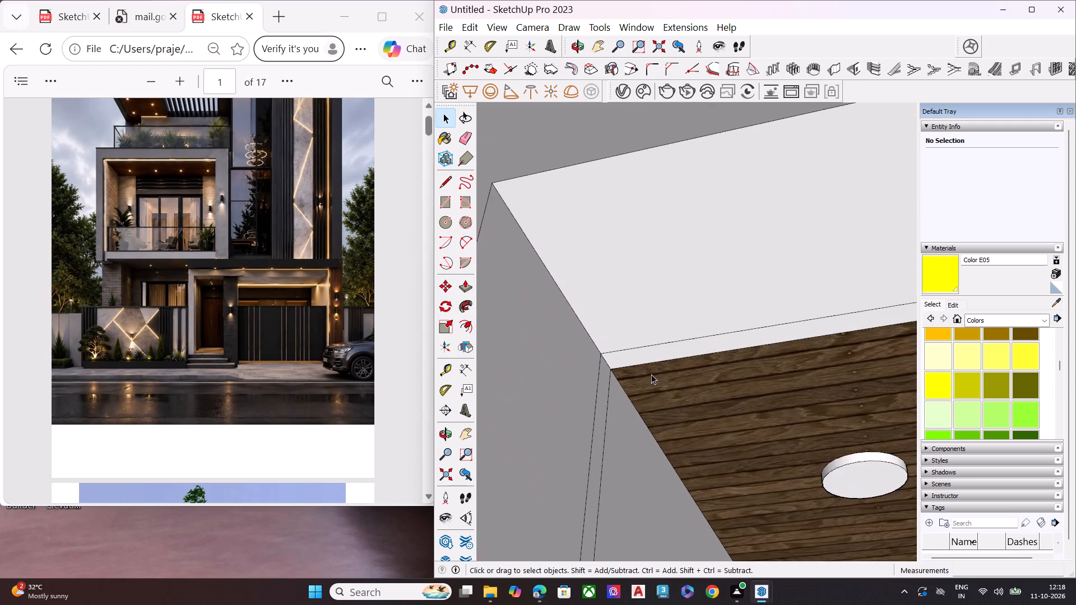
{"action": "scroll", "coordinate": [651, 374], "scroll_direction": "up", "scroll_amount": 7}
{"action": "triple_click", "coordinate": [639, 355]}
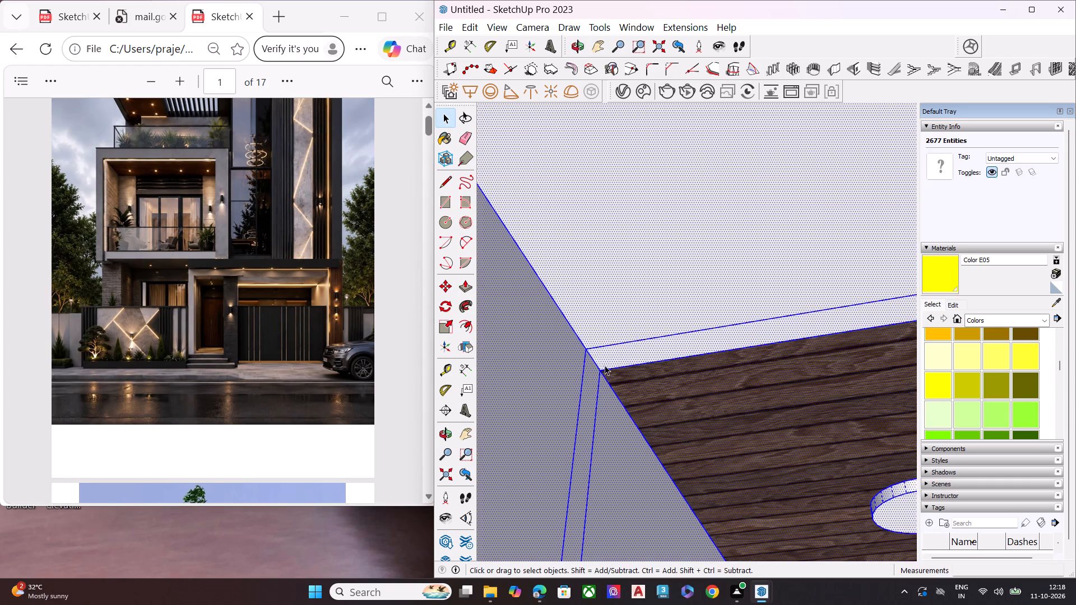
{"action": "left_click", "coordinate": [598, 367]}
{"action": "double_click", "coordinate": [608, 361]}
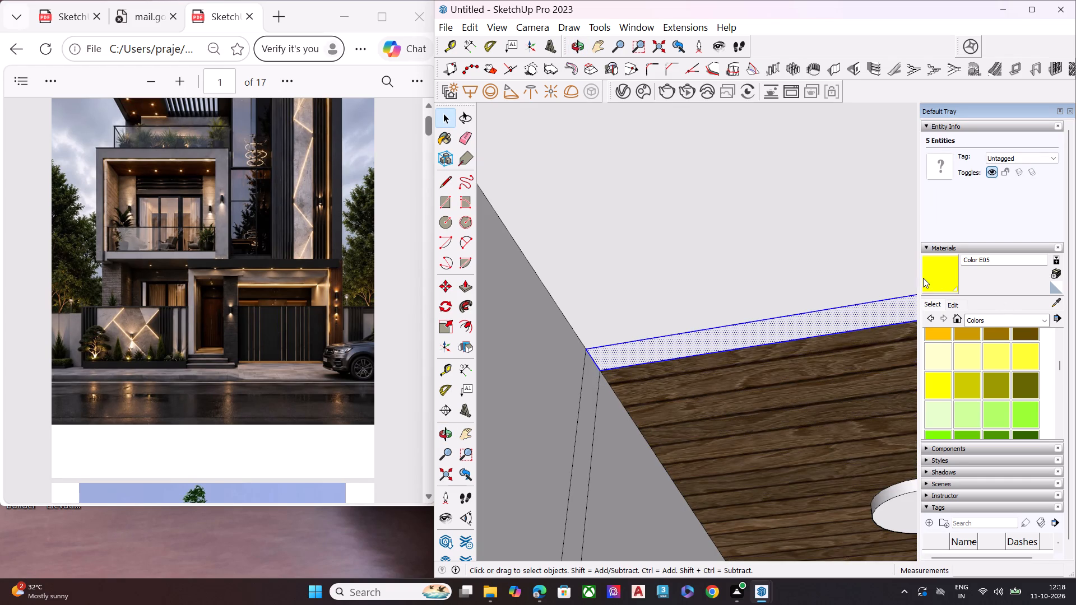
{"action": "left_click", "coordinate": [940, 276]}
{"action": "left_click", "coordinate": [732, 341]}
{"action": "left_click", "coordinate": [591, 376]}
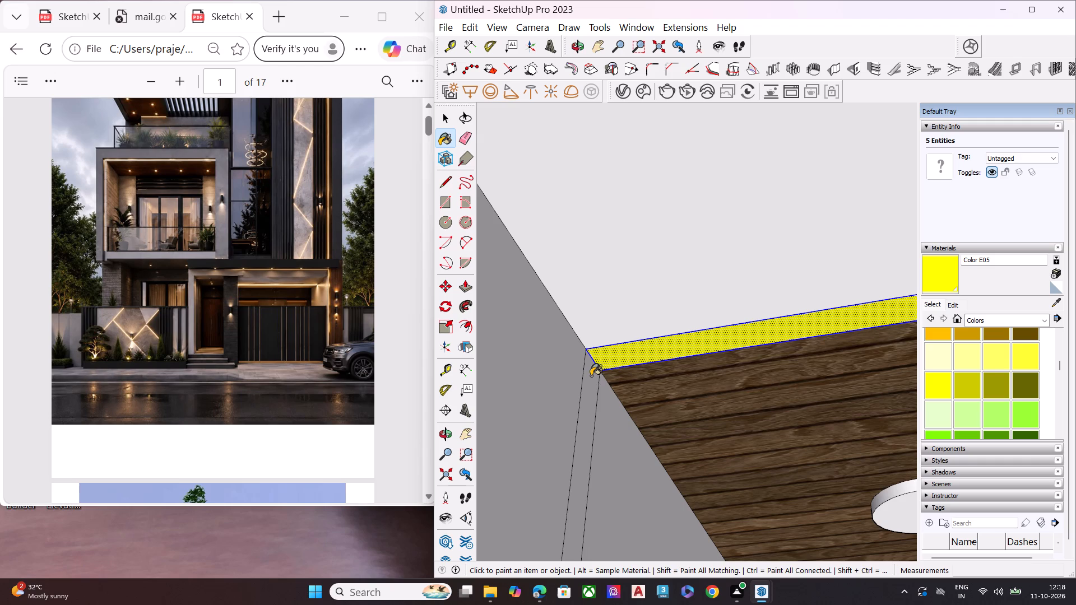
{"action": "scroll", "coordinate": [606, 357], "scroll_direction": "down", "scroll_amount": 3}
{"action": "scroll", "coordinate": [606, 357], "scroll_direction": "up", "scroll_amount": 2}
{"action": "scroll", "coordinate": [606, 357], "scroll_direction": "down", "scroll_amount": 6}
{"action": "scroll", "coordinate": [606, 357], "scroll_direction": "up", "scroll_amount": 1}
{"action": "scroll", "coordinate": [606, 357], "scroll_direction": "down", "scroll_amount": 14}
{"action": "scroll", "coordinate": [613, 351], "scroll_direction": "up", "scroll_amount": 1}
{"action": "scroll", "coordinate": [613, 351], "scroll_direction": "down", "scroll_amount": 2}
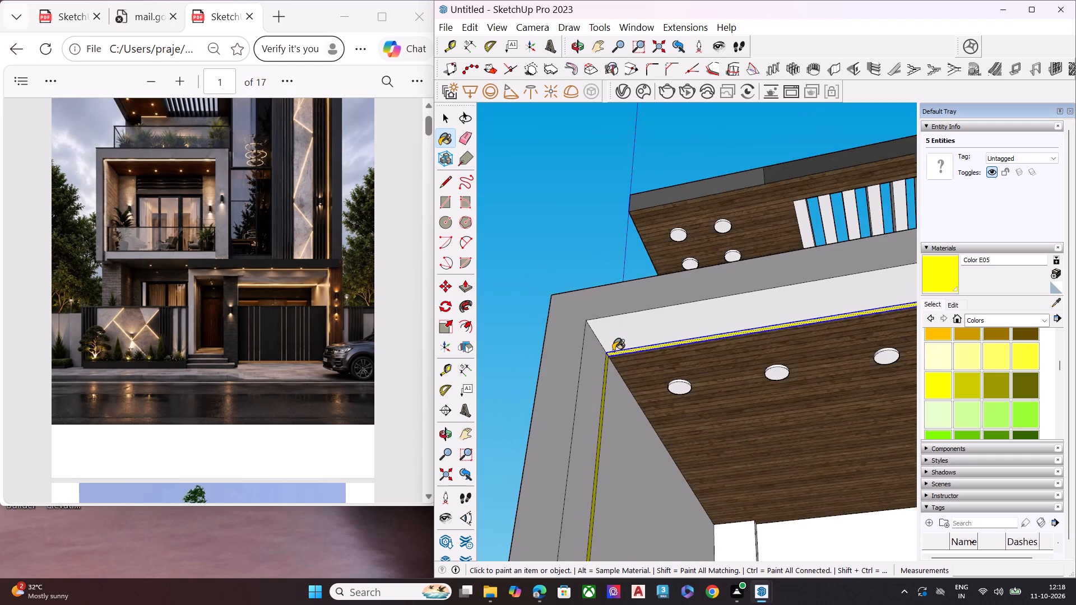
{"action": "scroll", "coordinate": [613, 351], "scroll_direction": "down", "scroll_amount": 1}
{"action": "scroll", "coordinate": [613, 351], "scroll_direction": "up", "scroll_amount": 1}
{"action": "scroll", "coordinate": [613, 351], "scroll_direction": "down", "scroll_amount": 14}
{"action": "scroll", "coordinate": [613, 351], "scroll_direction": "up", "scroll_amount": 3}
{"action": "scroll", "coordinate": [613, 351], "scroll_direction": "down", "scroll_amount": 2}
{"action": "middle_click_drag", "start_coordinate": [627, 394], "coordinate": [591, 515]}
{"action": "scroll", "coordinate": [662, 471], "scroll_direction": "down", "scroll_amount": 1}
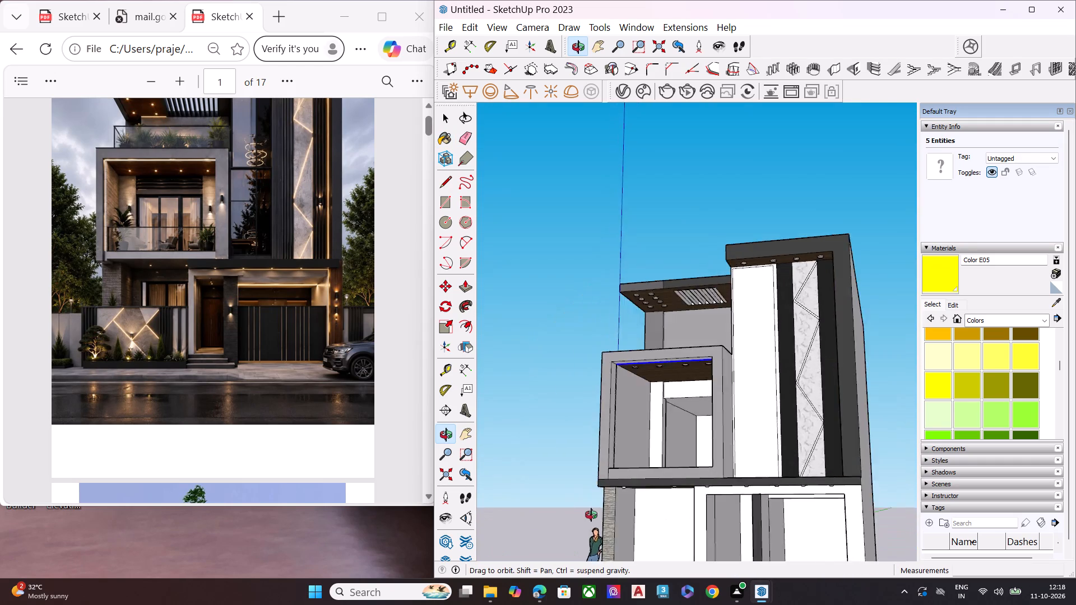
Examine the yellow strips inside the projecting balcony frame from below.
{"action": "middle_click_drag", "start_coordinate": [591, 515], "coordinate": [595, 370]}
{"action": "scroll", "coordinate": [596, 371], "scroll_direction": "up", "scroll_amount": 8}
{"action": "key", "text": "space"}
{"action": "left_click", "coordinate": [548, 364]}
{"action": "middle_click_drag", "start_coordinate": [671, 381], "coordinate": [659, 360]}
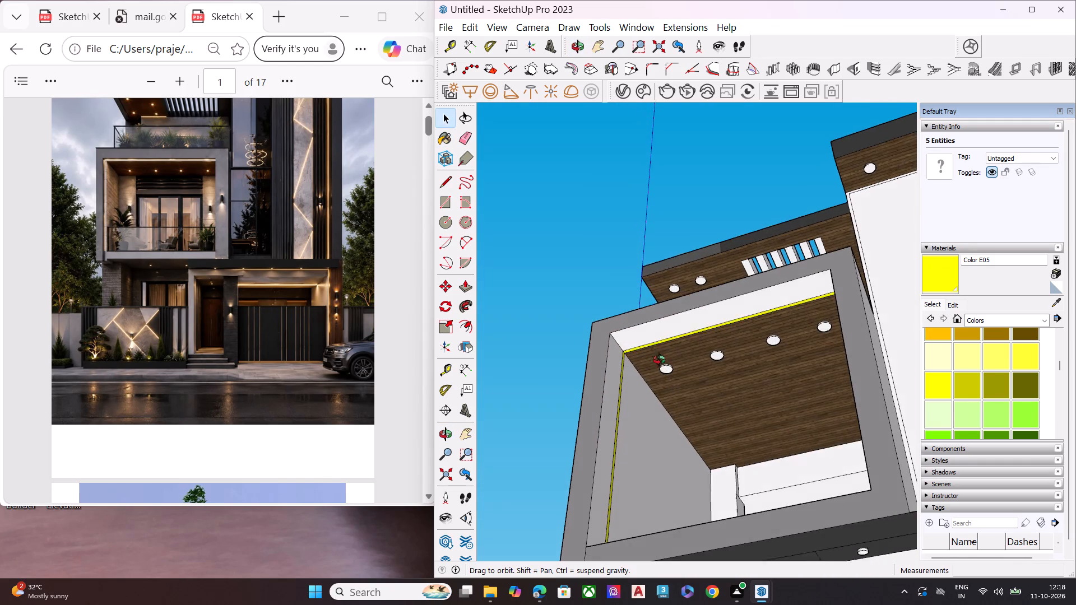
{"action": "middle_click_drag", "start_coordinate": [659, 360], "coordinate": [783, 454]}
{"action": "scroll", "coordinate": [436, 373], "scroll_direction": "down", "scroll_amount": 10}
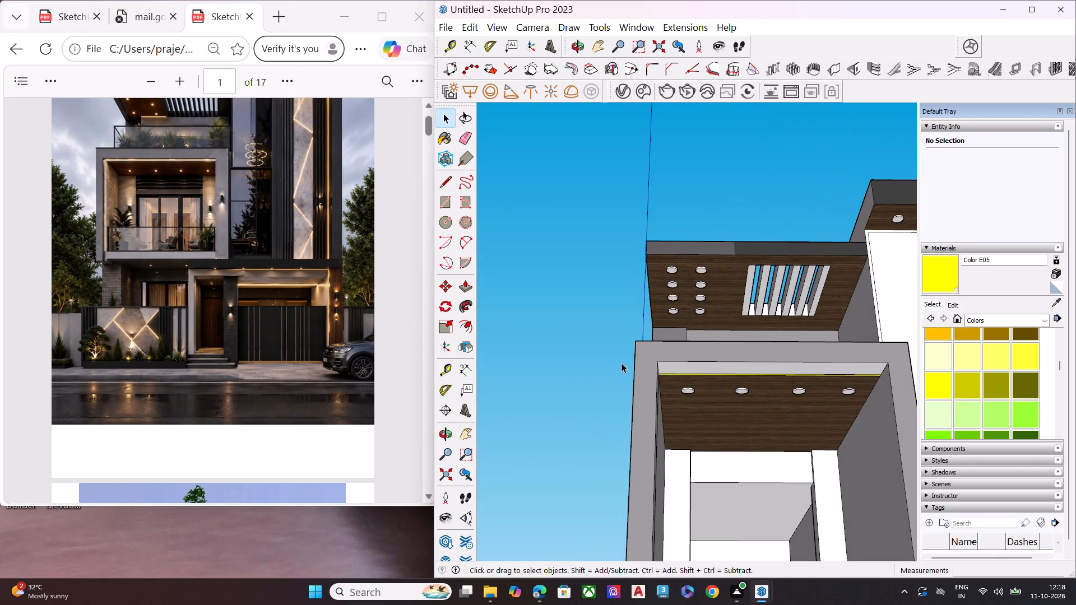
{"action": "scroll", "coordinate": [672, 355], "scroll_direction": "down", "scroll_amount": 7}
Darken the yellow Color E05 material by setting its HLS lightness to 47.
{"action": "left_click", "coordinate": [950, 304]}
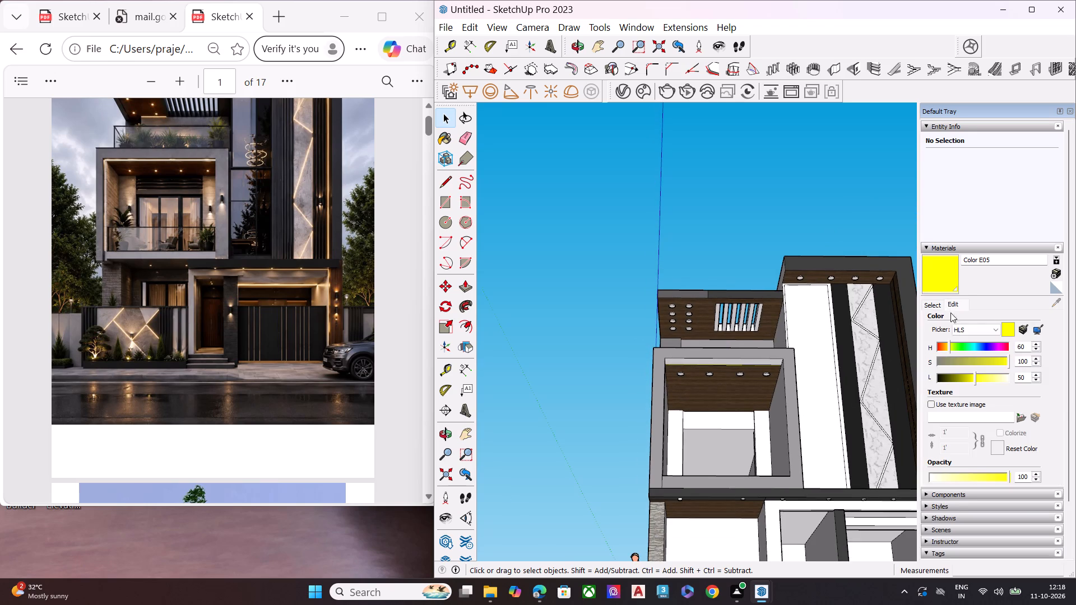
{"action": "left_click_drag", "start_coordinate": [973, 374], "coordinate": [984, 378]}
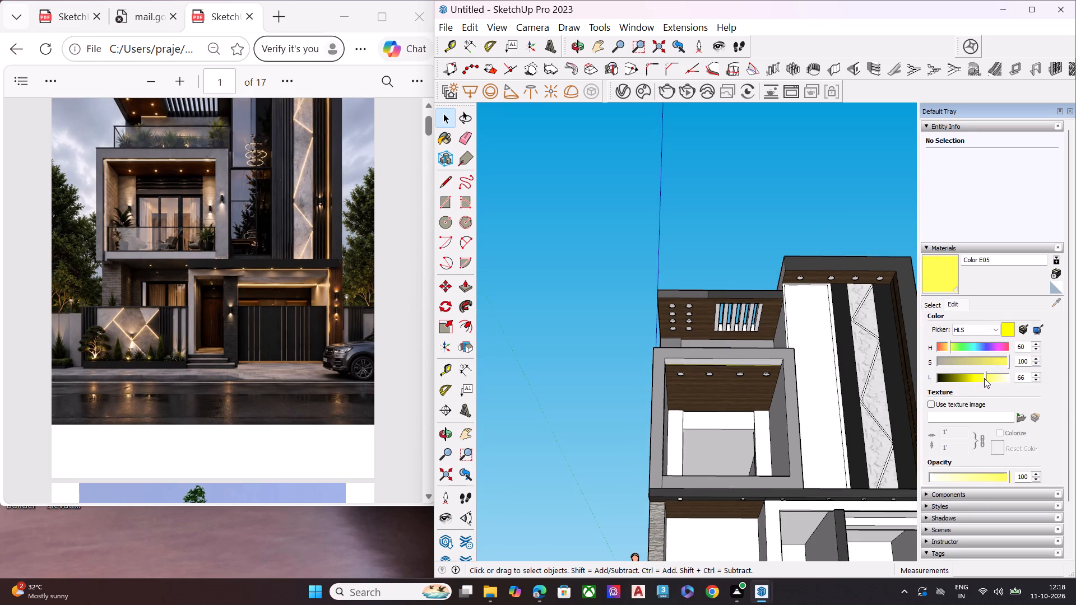
{"action": "left_click_drag", "start_coordinate": [984, 378], "coordinate": [971, 386]}
{"action": "left_click_drag", "start_coordinate": [971, 379], "coordinate": [974, 383]}
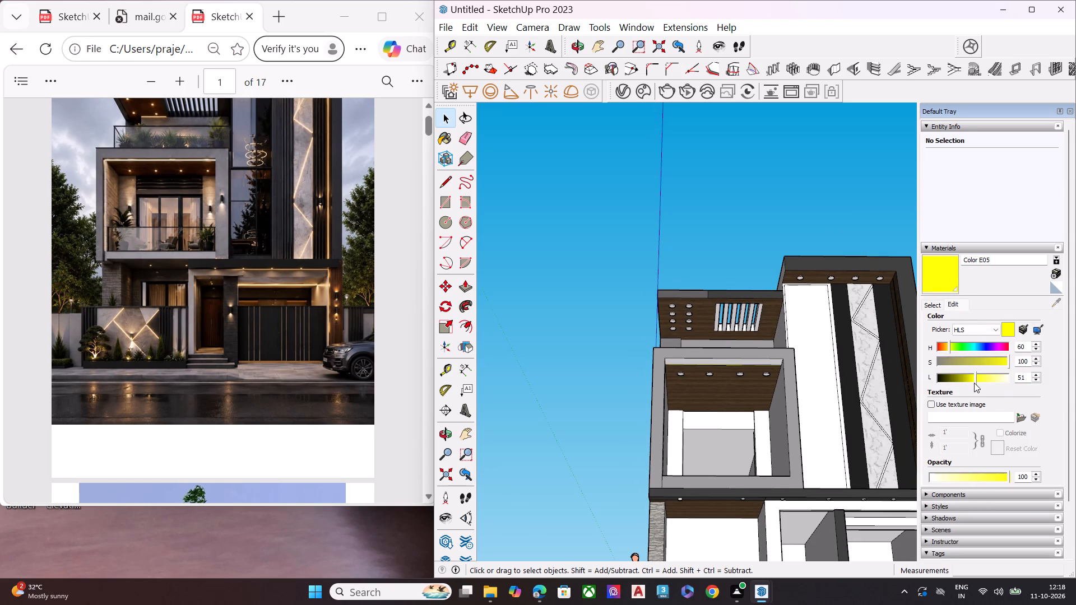
{"action": "left_click_drag", "start_coordinate": [974, 383], "coordinate": [971, 387]}
{"action": "left_click_drag", "start_coordinate": [1011, 361], "coordinate": [1005, 364]}
{"action": "left_click_drag", "start_coordinate": [1008, 366], "coordinate": [1013, 370]}
{"action": "left_click", "coordinate": [859, 196]}
Paint the narrow strips along the inner top and right side of the garage opening with yellow Color E05.
{"action": "left_click", "coordinate": [953, 269]}
{"action": "scroll", "coordinate": [530, 362], "scroll_direction": "down", "scroll_amount": 7}
{"action": "middle_click_drag", "start_coordinate": [698, 499], "coordinate": [712, 491]}
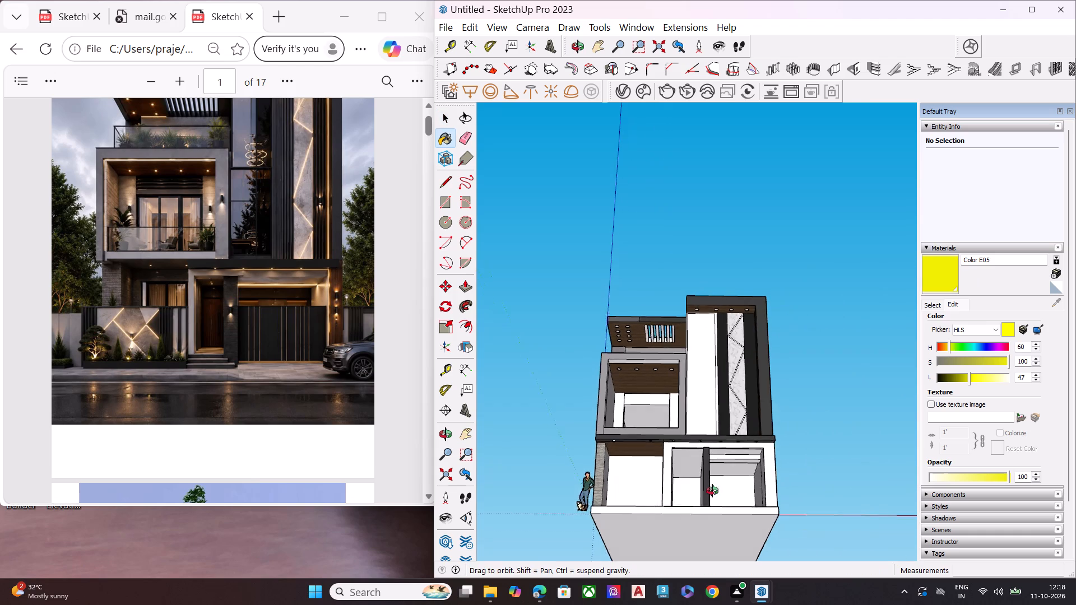
{"action": "middle_click_drag", "start_coordinate": [712, 491], "coordinate": [846, 389]}
{"action": "scroll", "coordinate": [722, 453], "scroll_direction": "up", "scroll_amount": 13}
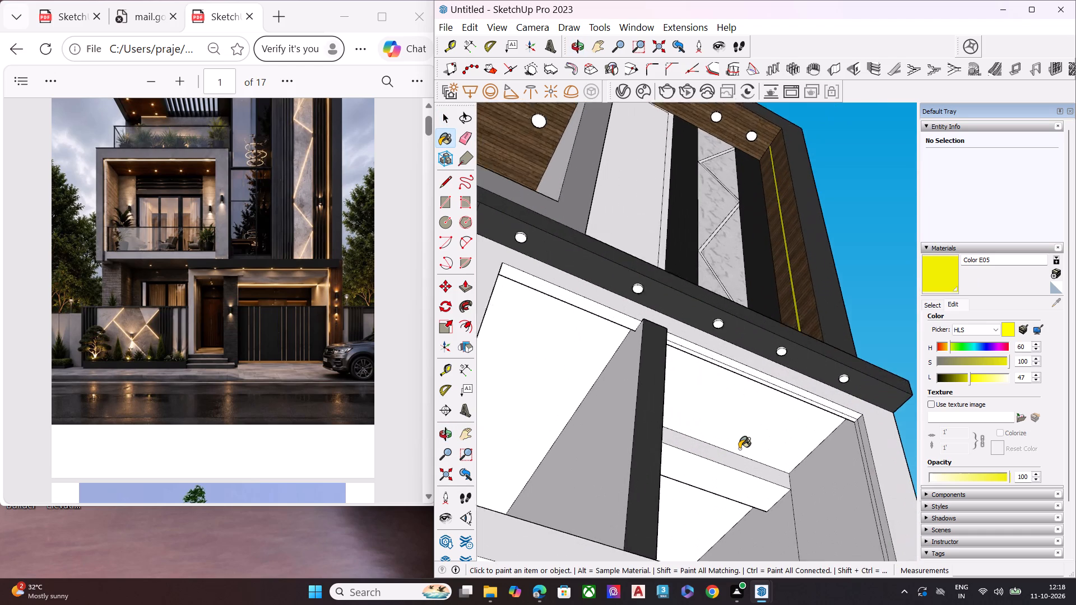
{"action": "scroll", "coordinate": [739, 449], "scroll_direction": "up", "scroll_amount": 1}
{"action": "scroll", "coordinate": [803, 420], "scroll_direction": "up", "scroll_amount": 4}
{"action": "scroll", "coordinate": [804, 420], "scroll_direction": "down", "scroll_amount": 2}
{"action": "middle_click_drag", "start_coordinate": [804, 420], "coordinate": [707, 418]}
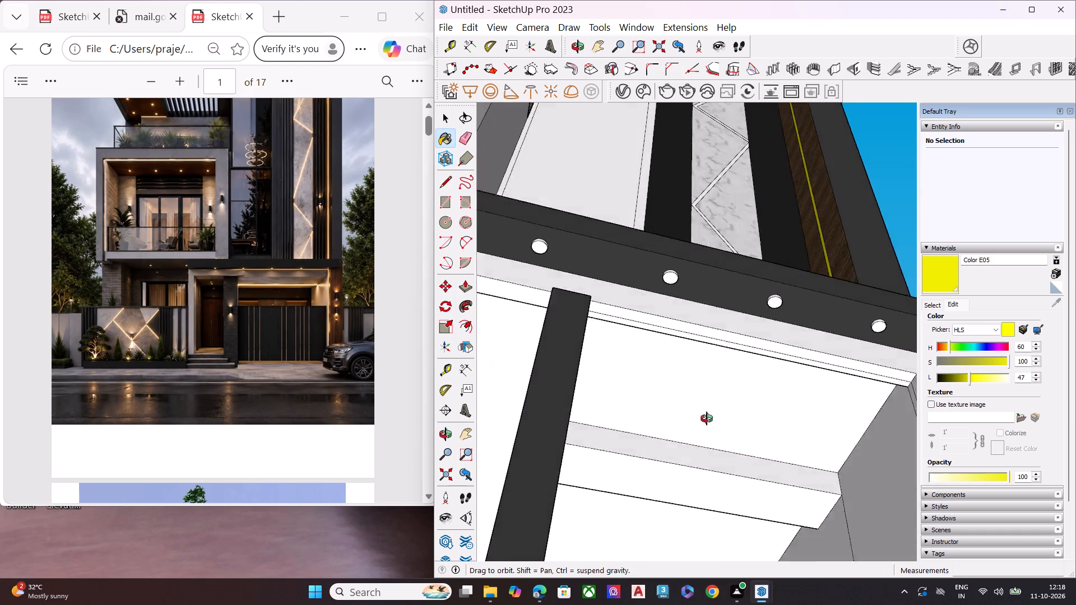
{"action": "middle_click_drag", "start_coordinate": [707, 418], "coordinate": [927, 417]}
{"action": "scroll", "coordinate": [843, 461], "scroll_direction": "up", "scroll_amount": 6}
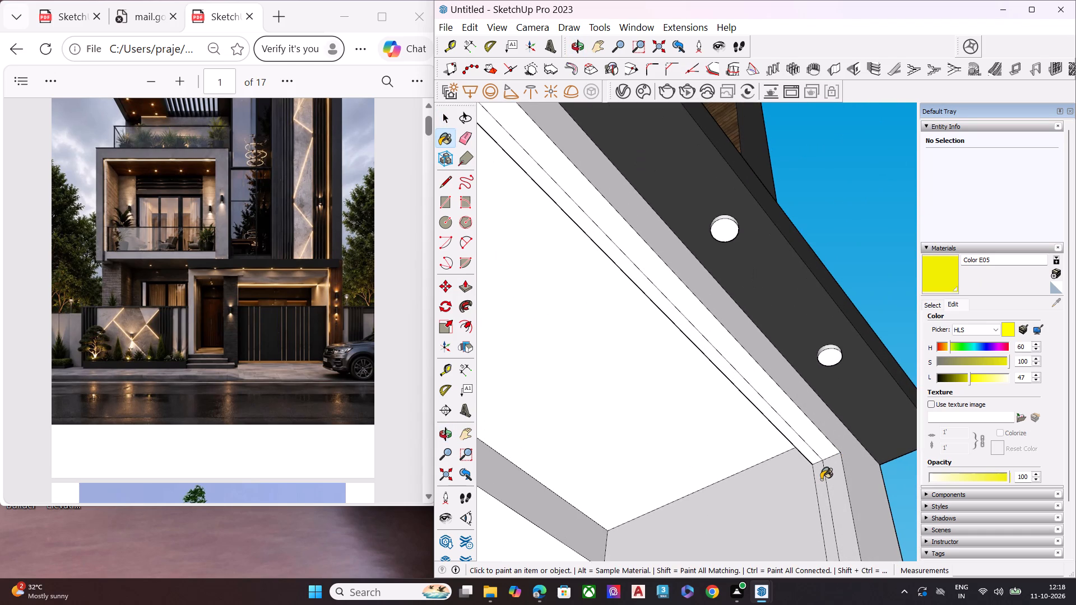
{"action": "left_click", "coordinate": [820, 480]}
{"action": "left_click", "coordinate": [801, 445]}
{"action": "scroll", "coordinate": [822, 413], "scroll_direction": "down", "scroll_amount": 6}
Reduce the opacity of the yellow Color E05 material to 89.
{"action": "middle_click_drag", "start_coordinate": [815, 425], "coordinate": [732, 441]}
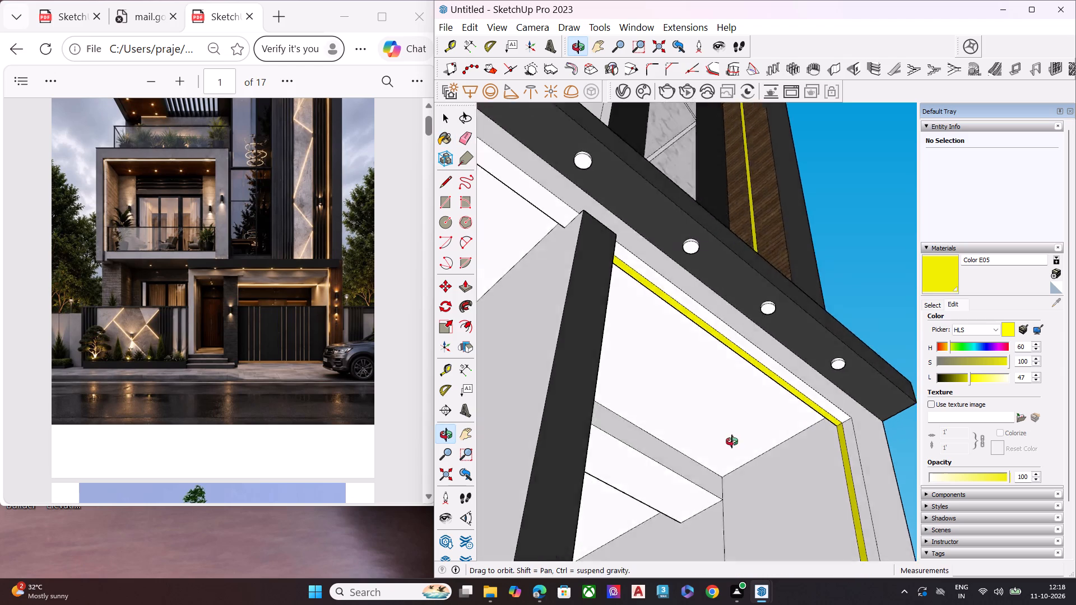
{"action": "middle_click_drag", "start_coordinate": [732, 441], "coordinate": [477, 470]}
{"action": "key", "text": "space"}
{"action": "scroll", "coordinate": [605, 347], "scroll_direction": "down", "scroll_amount": 10}
{"action": "middle_click_drag", "start_coordinate": [738, 360], "coordinate": [770, 457]}
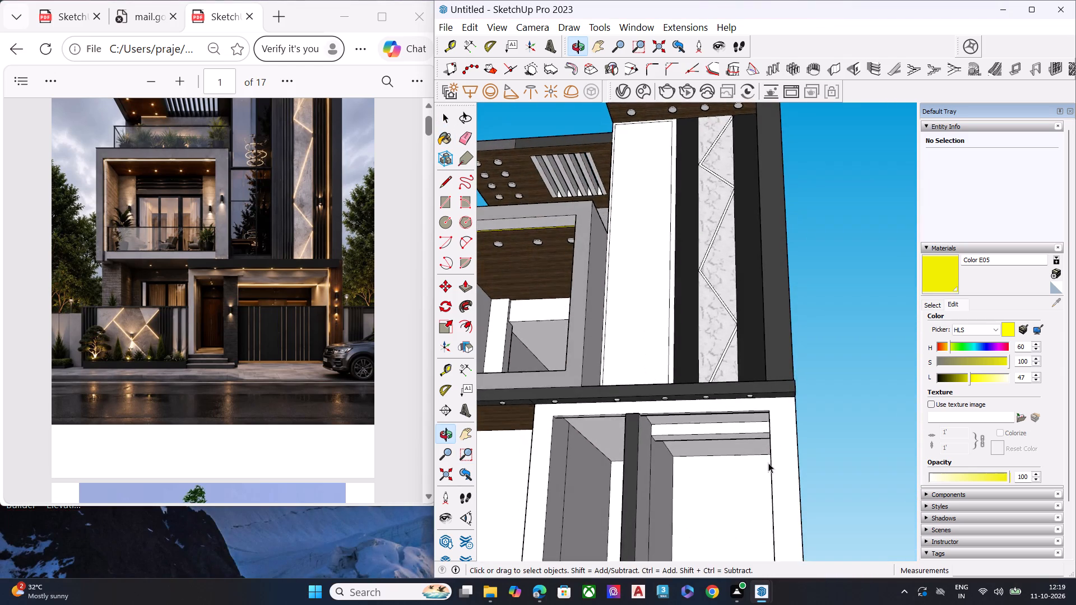
{"action": "scroll", "coordinate": [835, 352], "scroll_direction": "down", "scroll_amount": 4}
{"action": "left_click_drag", "start_coordinate": [965, 477], "coordinate": [999, 481]}
{"action": "middle_click_drag", "start_coordinate": [761, 431], "coordinate": [786, 421]}
{"action": "key", "text": "space"}
{"action": "left_click", "coordinate": [882, 356]}
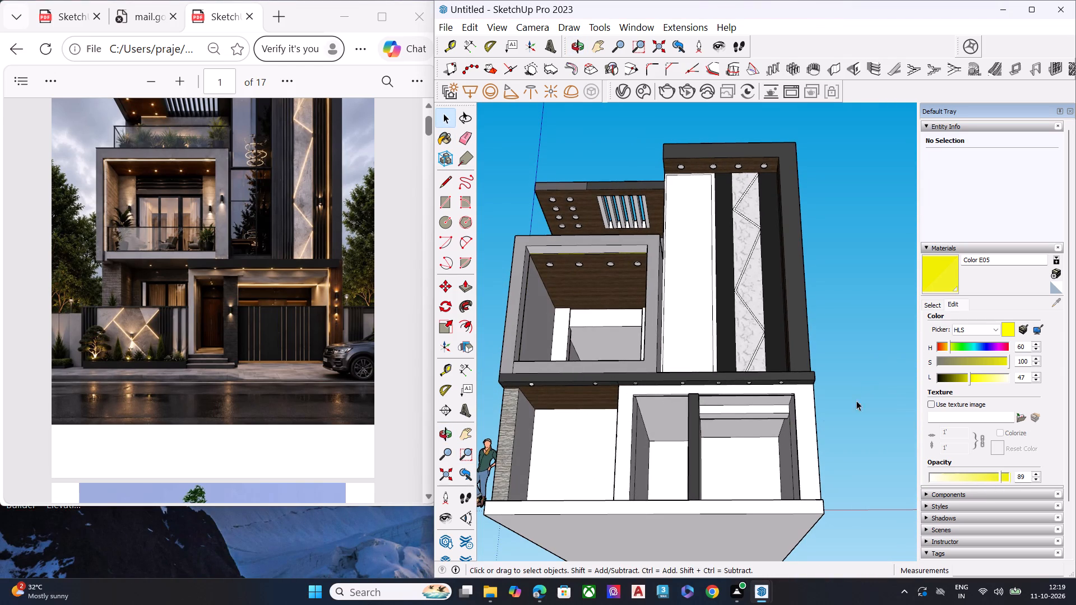
Draw a thin rectangle about 1 1/2" by 7' 7 3/8" along the underside of the dropped beam inside the garage opening.
{"action": "middle_click_drag", "start_coordinate": [649, 417], "coordinate": [837, 427]}
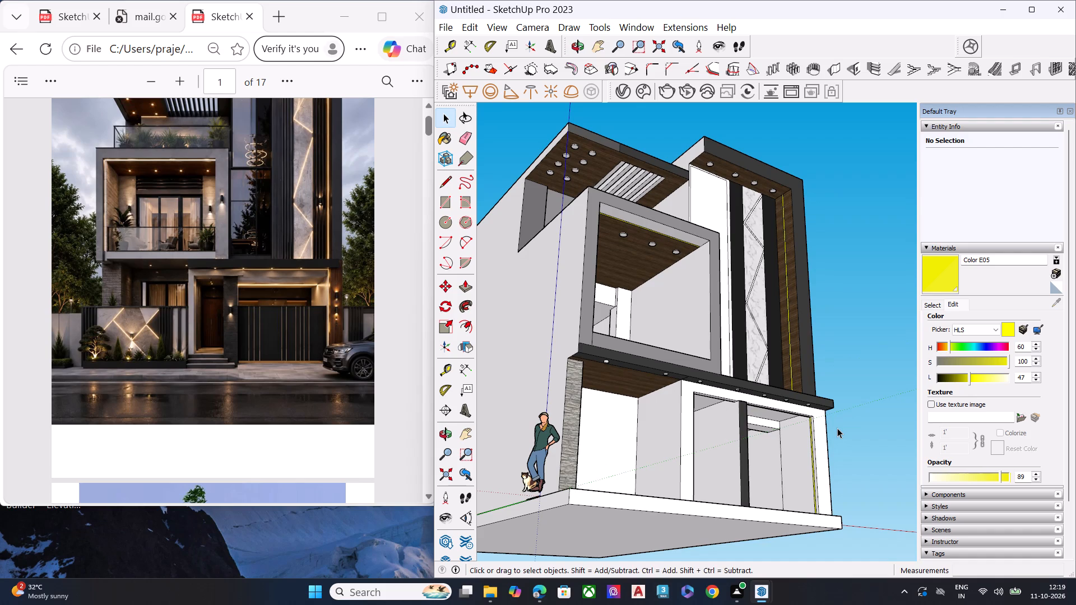
{"action": "scroll", "coordinate": [679, 446], "scroll_direction": "down", "scroll_amount": 5}
{"action": "middle_click_drag", "start_coordinate": [743, 460], "coordinate": [717, 397]}
{"action": "scroll", "coordinate": [748, 412], "scroll_direction": "up", "scroll_amount": 2}
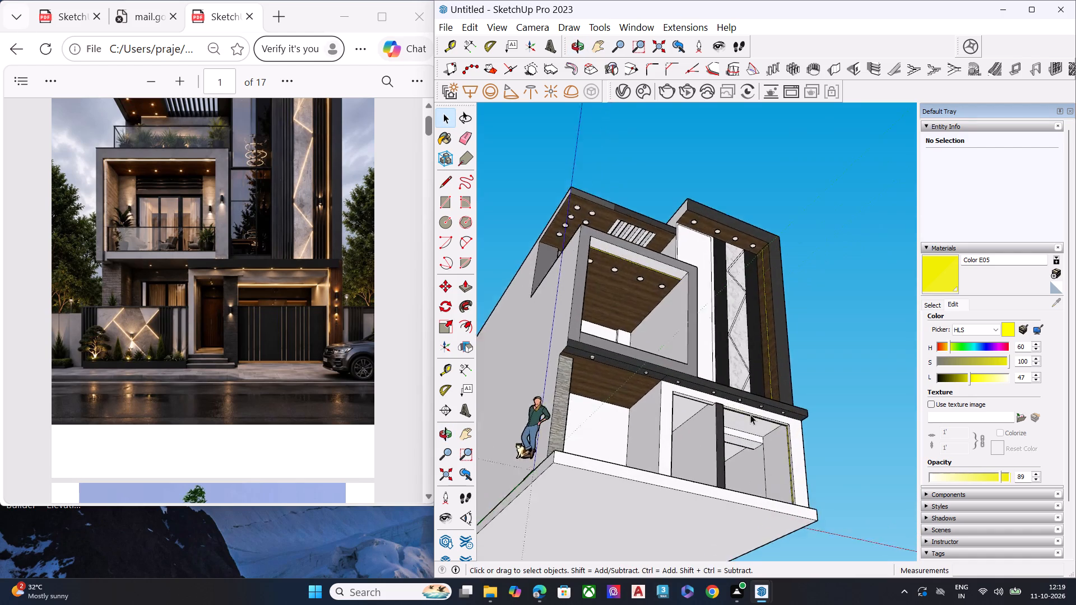
{"action": "scroll", "coordinate": [750, 415], "scroll_direction": "up", "scroll_amount": 7}
{"action": "middle_click_drag", "start_coordinate": [768, 431], "coordinate": [711, 360]}
{"action": "scroll", "coordinate": [774, 453], "scroll_direction": "up", "scroll_amount": 1}
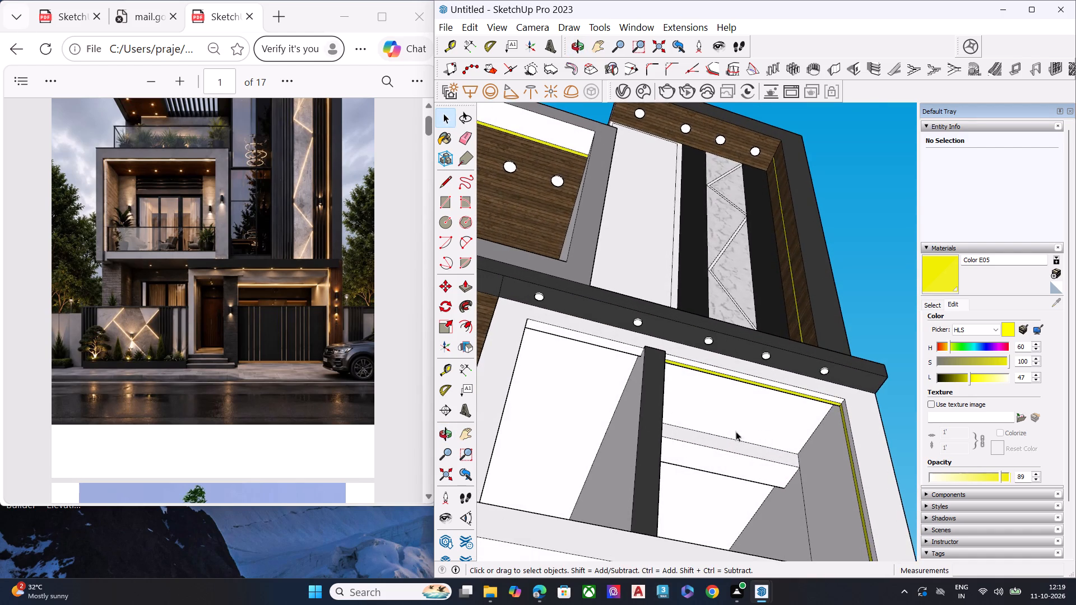
{"action": "scroll", "coordinate": [691, 415], "scroll_direction": "down", "scroll_amount": 7}
{"action": "scroll", "coordinate": [739, 464], "scroll_direction": "up", "scroll_amount": 17}
{"action": "middle_click_drag", "start_coordinate": [735, 421], "coordinate": [724, 420]}
{"action": "scroll", "coordinate": [833, 417], "scroll_direction": "down", "scroll_amount": 5}
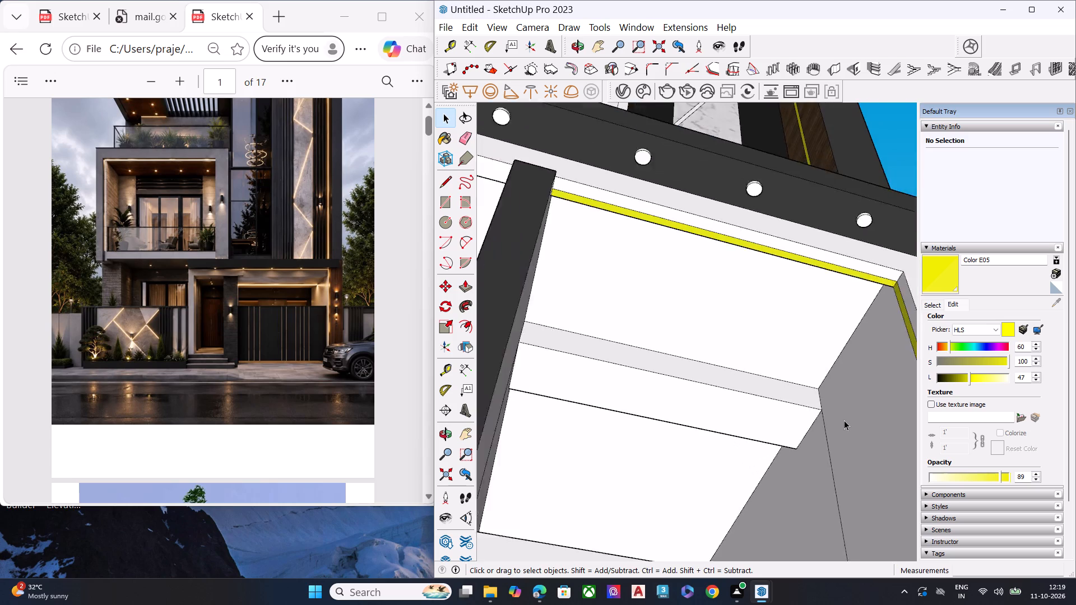
{"action": "scroll", "coordinate": [844, 420], "scroll_direction": "down", "scroll_amount": 3}
{"action": "middle_click_drag", "start_coordinate": [788, 435], "coordinate": [657, 438]}
{"action": "scroll", "coordinate": [644, 413], "scroll_direction": "up", "scroll_amount": 6}
{"action": "key", "text": "r"}
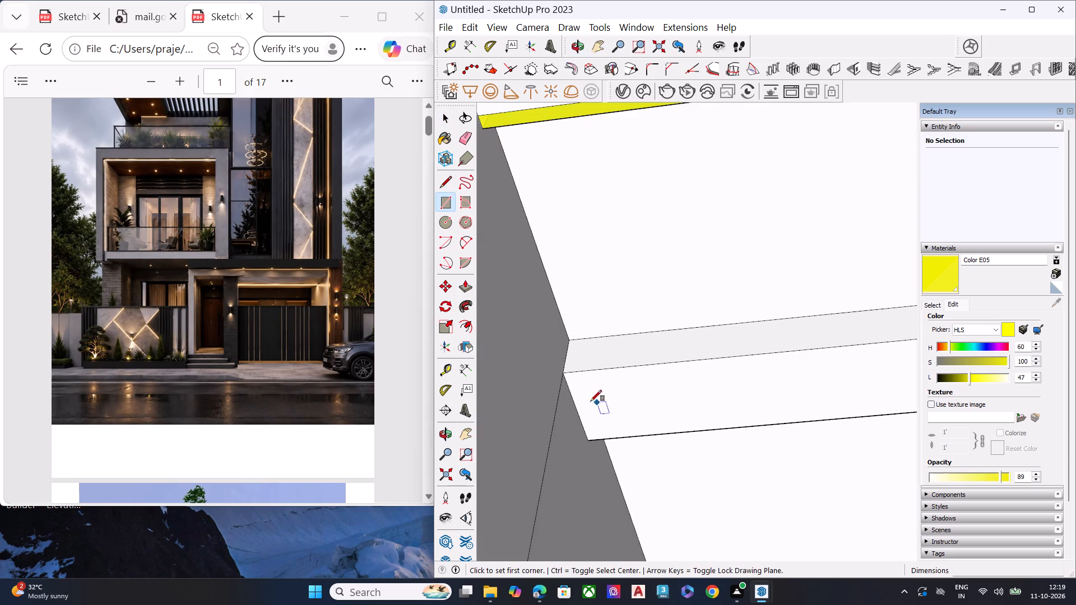
{"action": "left_click", "coordinate": [569, 381]}
{"action": "scroll", "coordinate": [572, 402], "scroll_direction": "down", "scroll_amount": 6}
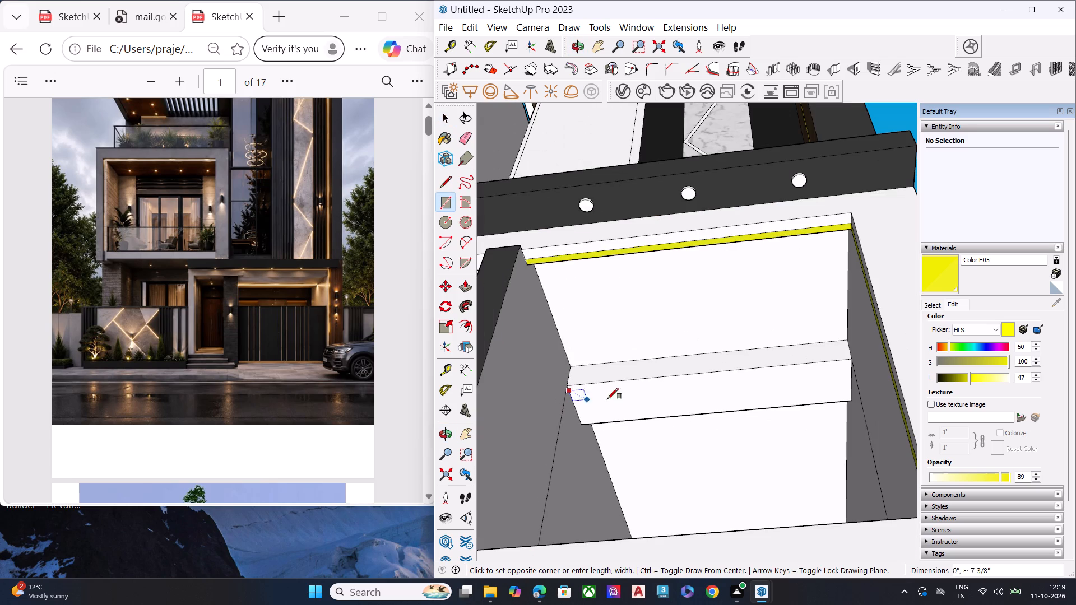
{"action": "scroll", "coordinate": [848, 367], "scroll_direction": "up", "scroll_amount": 7}
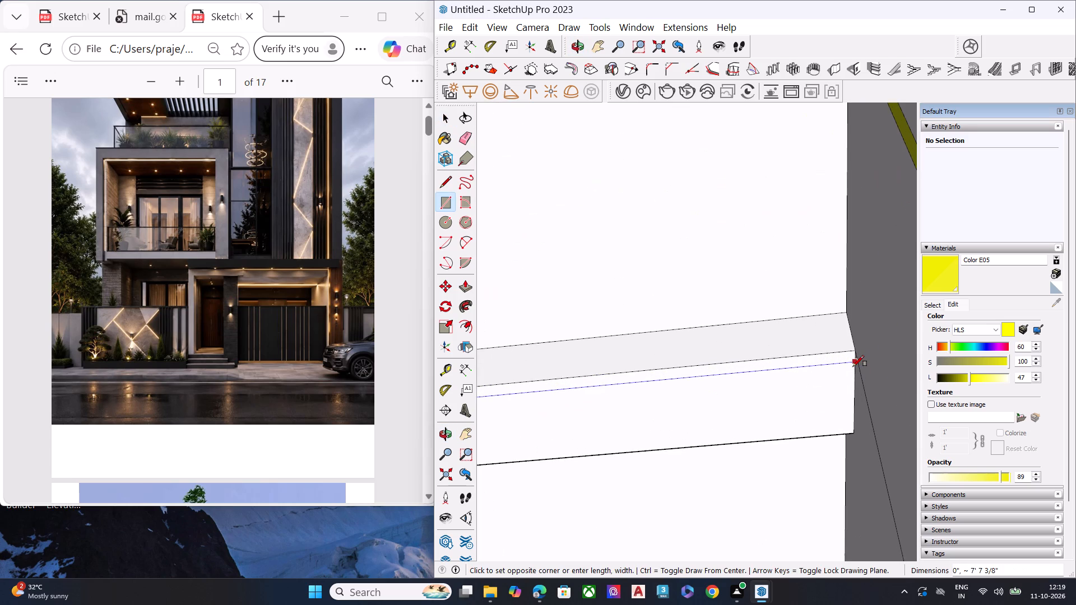
{"action": "left_click", "coordinate": [857, 363]}
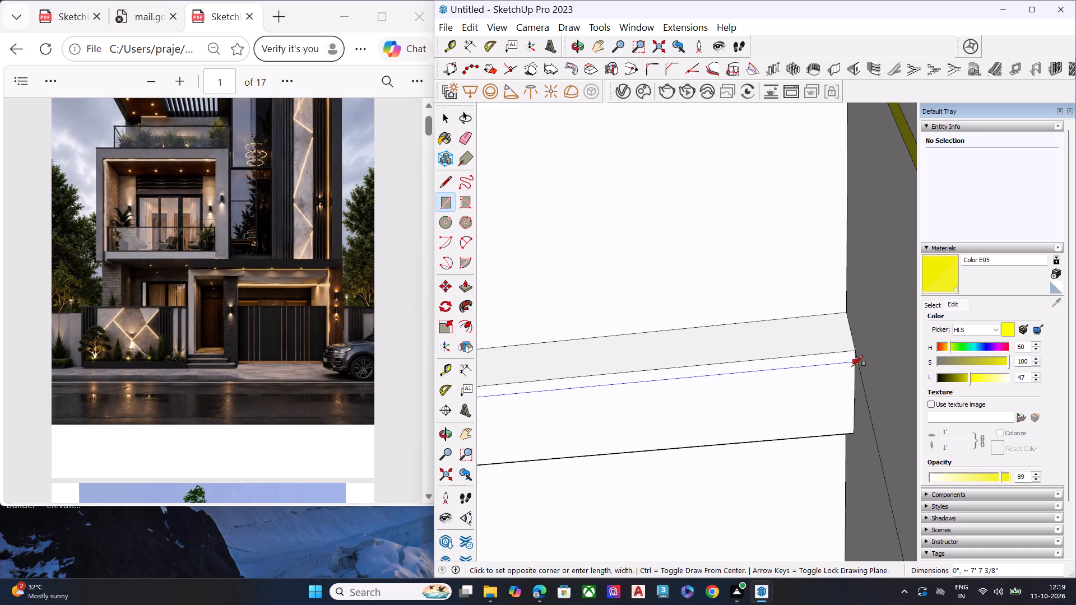
{"action": "left_click", "coordinate": [853, 369]}
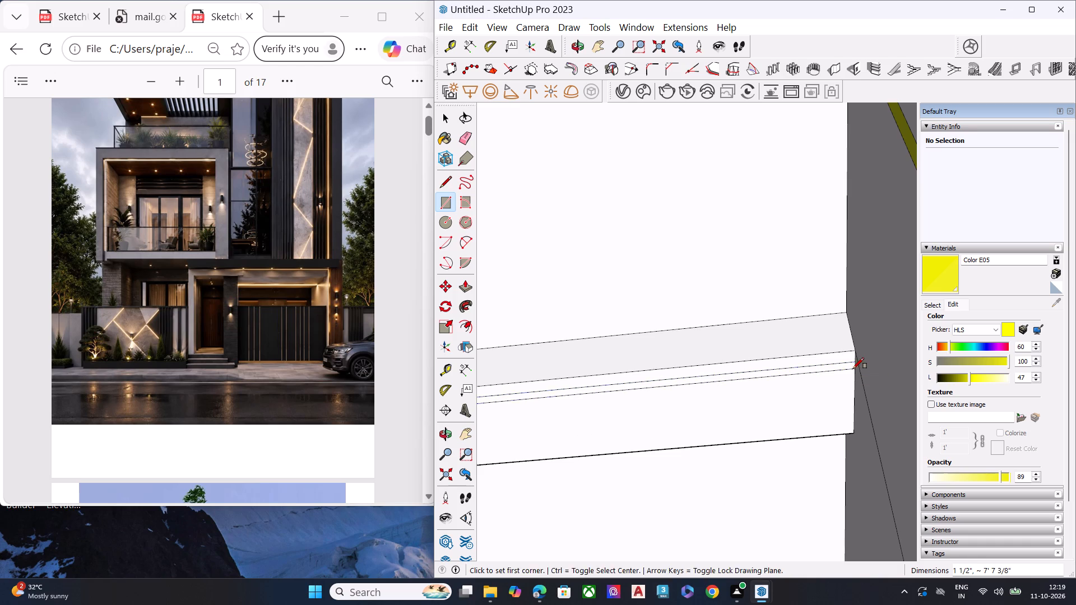
Paint the thin strip on the underside of the garage beam with yellow Color E05.
{"action": "key", "text": "space"}
{"action": "left_click", "coordinate": [839, 371]}
{"action": "double_click", "coordinate": [837, 367]}
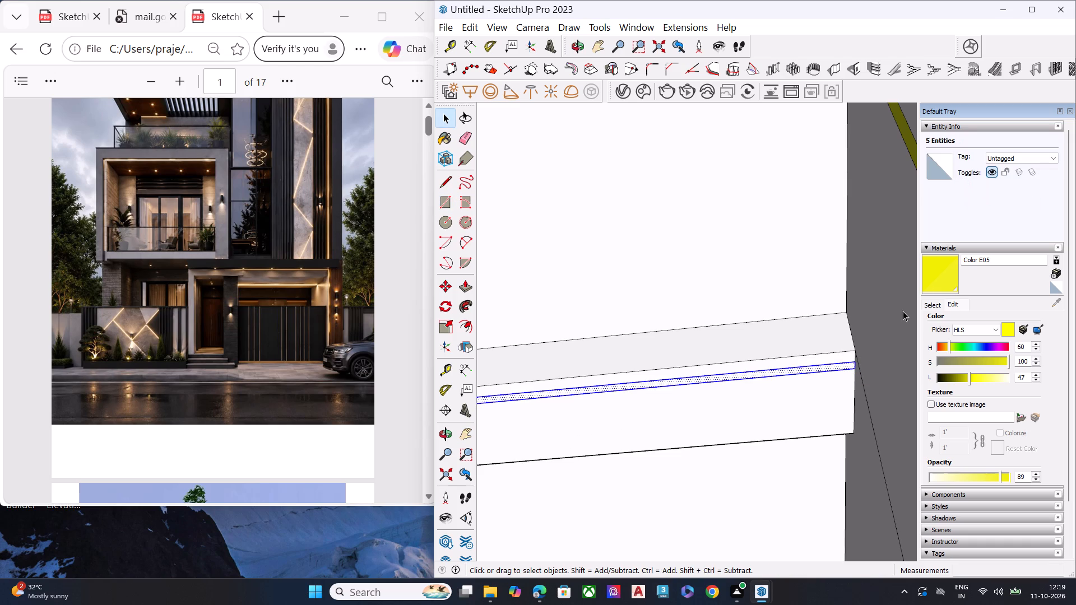
{"action": "left_click", "coordinate": [930, 270]}
{"action": "left_click", "coordinate": [846, 367]}
{"action": "key", "text": "space"}
{"action": "scroll", "coordinate": [797, 341], "scroll_direction": "down", "scroll_amount": 1}
{"action": "scroll", "coordinate": [792, 343], "scroll_direction": "up", "scroll_amount": 1}
{"action": "scroll", "coordinate": [774, 346], "scroll_direction": "down", "scroll_amount": 11}
{"action": "key", "text": "space"}
{"action": "left_click", "coordinate": [902, 308]}
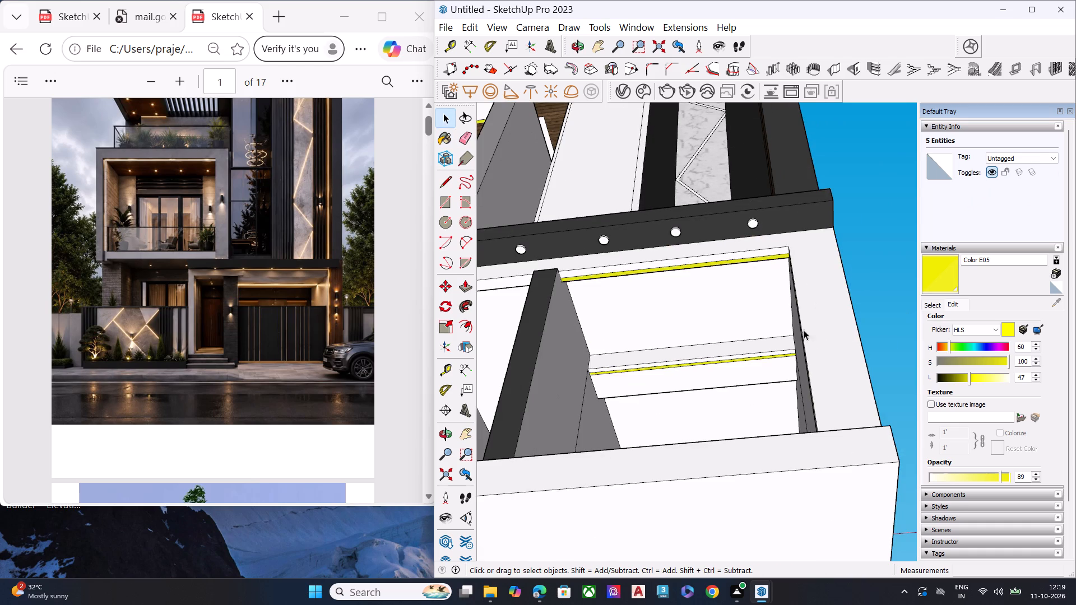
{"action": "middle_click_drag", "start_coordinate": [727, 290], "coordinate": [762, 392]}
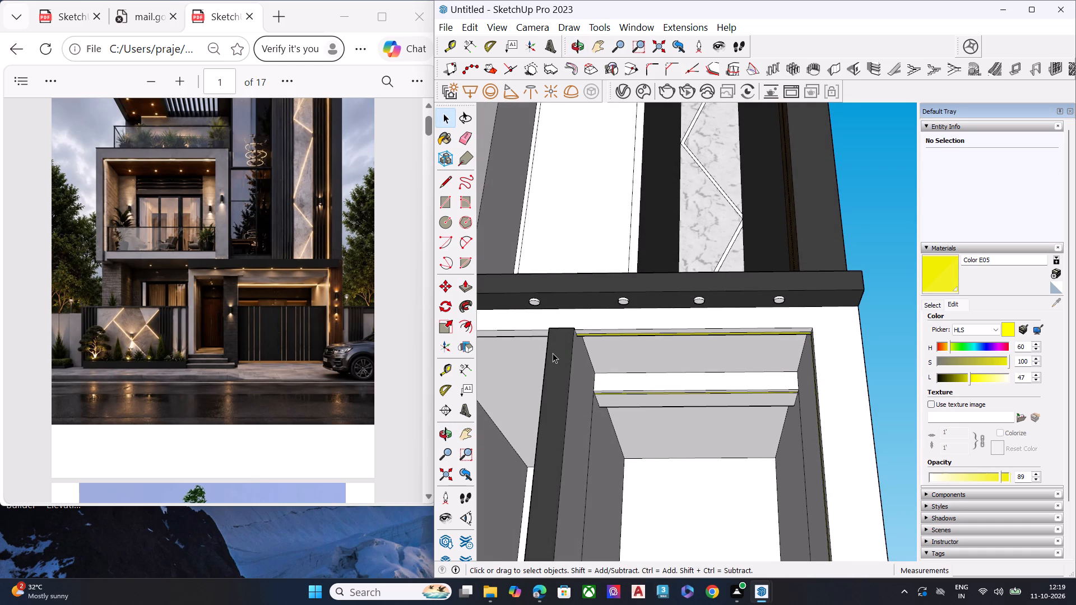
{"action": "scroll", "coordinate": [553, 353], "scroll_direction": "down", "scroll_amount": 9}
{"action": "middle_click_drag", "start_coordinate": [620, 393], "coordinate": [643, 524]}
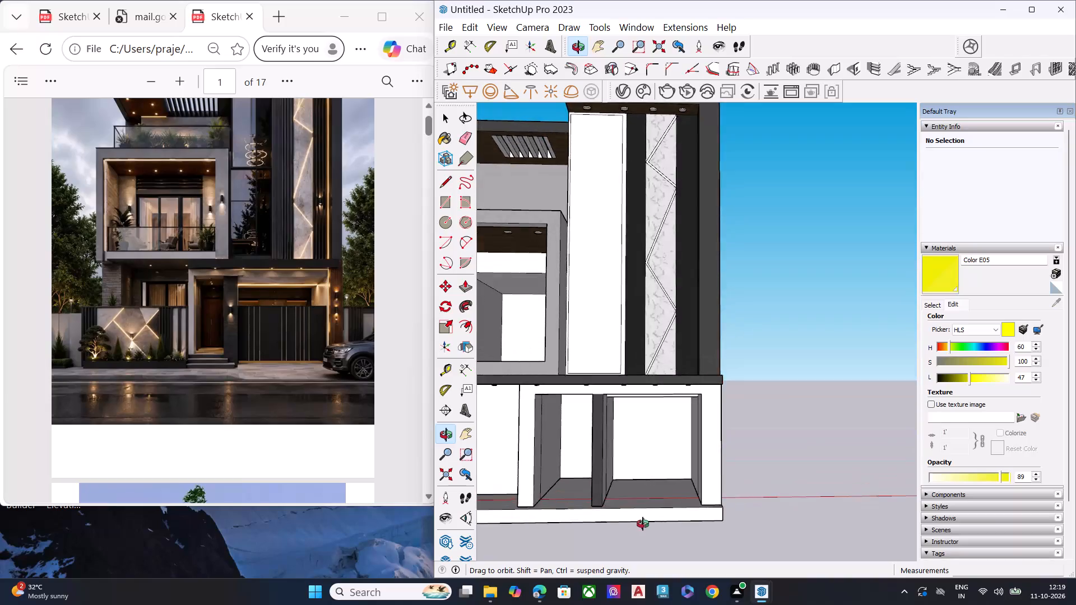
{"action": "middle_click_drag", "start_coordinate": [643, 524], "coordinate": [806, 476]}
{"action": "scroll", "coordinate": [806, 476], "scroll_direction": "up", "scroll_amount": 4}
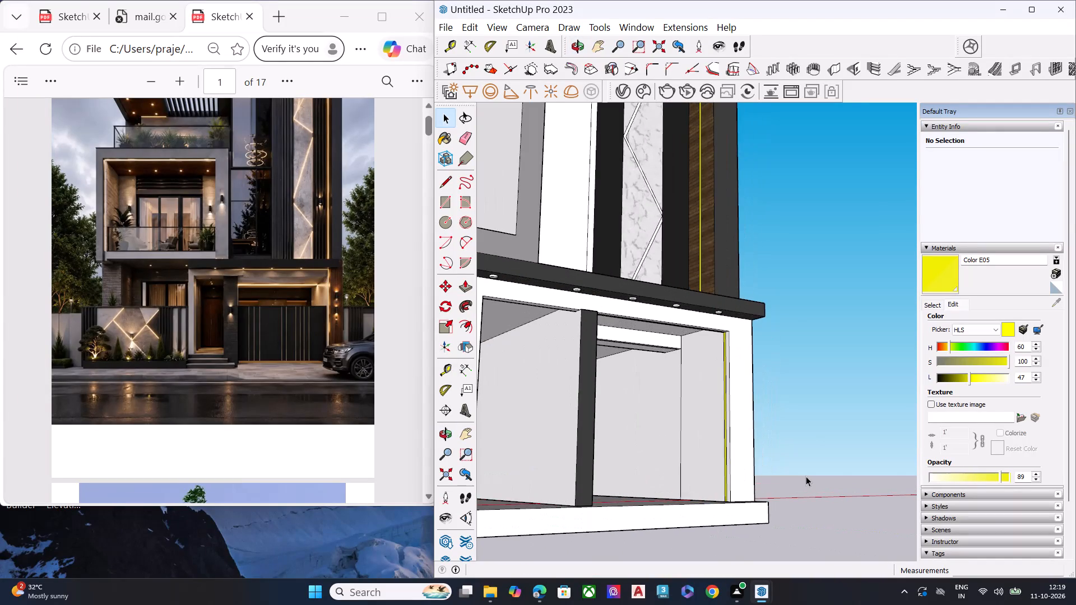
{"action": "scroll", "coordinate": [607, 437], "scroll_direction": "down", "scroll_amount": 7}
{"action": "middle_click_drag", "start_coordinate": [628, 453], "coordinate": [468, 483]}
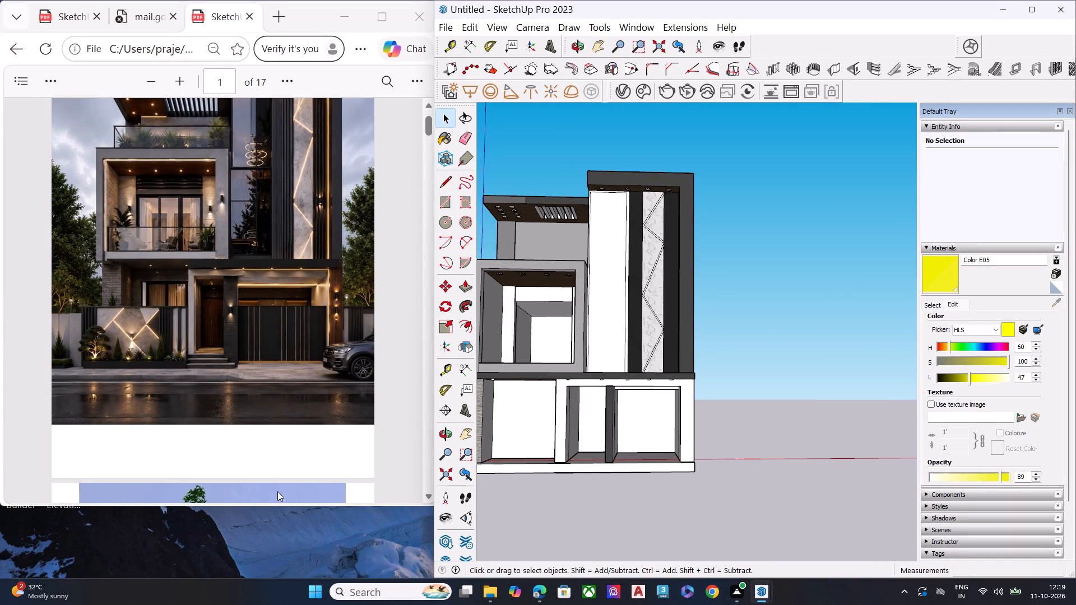
Open the V-Ray Asset Editor and launch the Chaos Cosmos material library from it.
{"action": "left_click", "coordinate": [627, 96]}
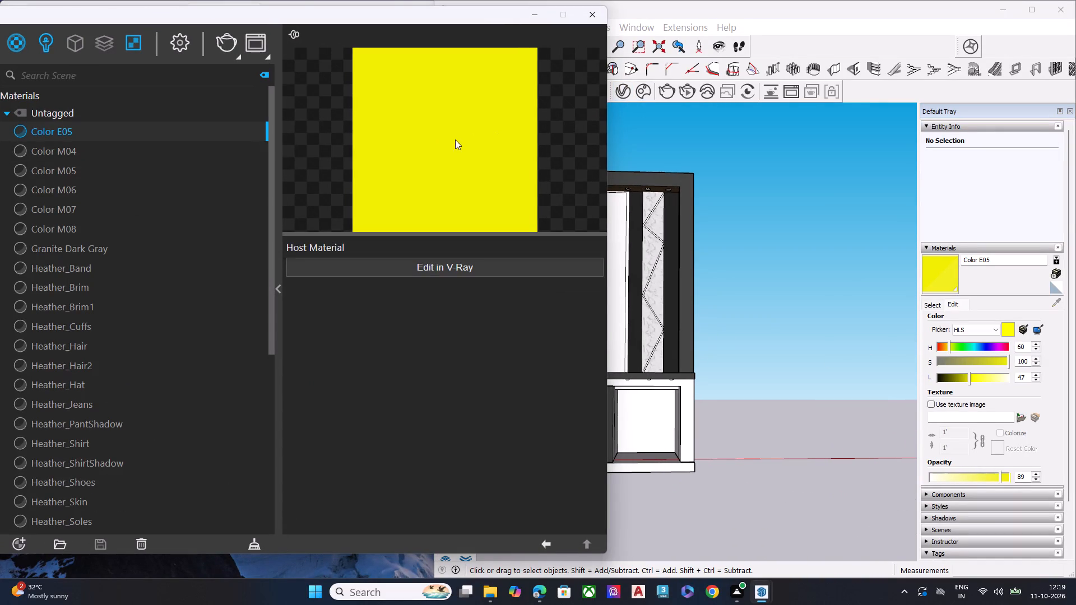
{"action": "left_click_drag", "start_coordinate": [253, 20], "coordinate": [279, 20]}
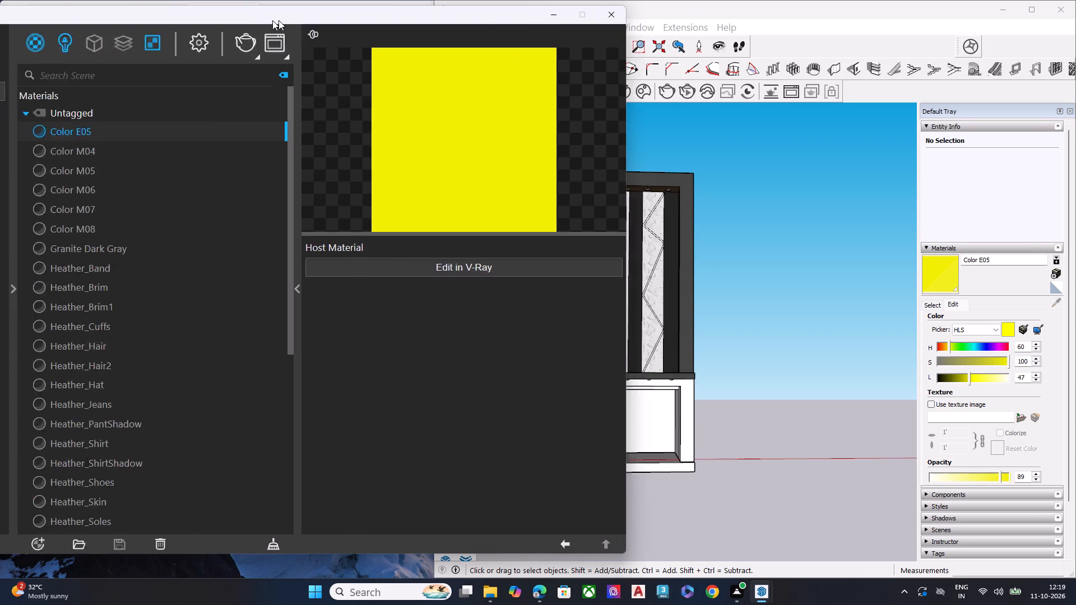
{"action": "left_click_drag", "start_coordinate": [279, 20], "coordinate": [679, 81]}
{"action": "left_click", "coordinate": [332, 147]}
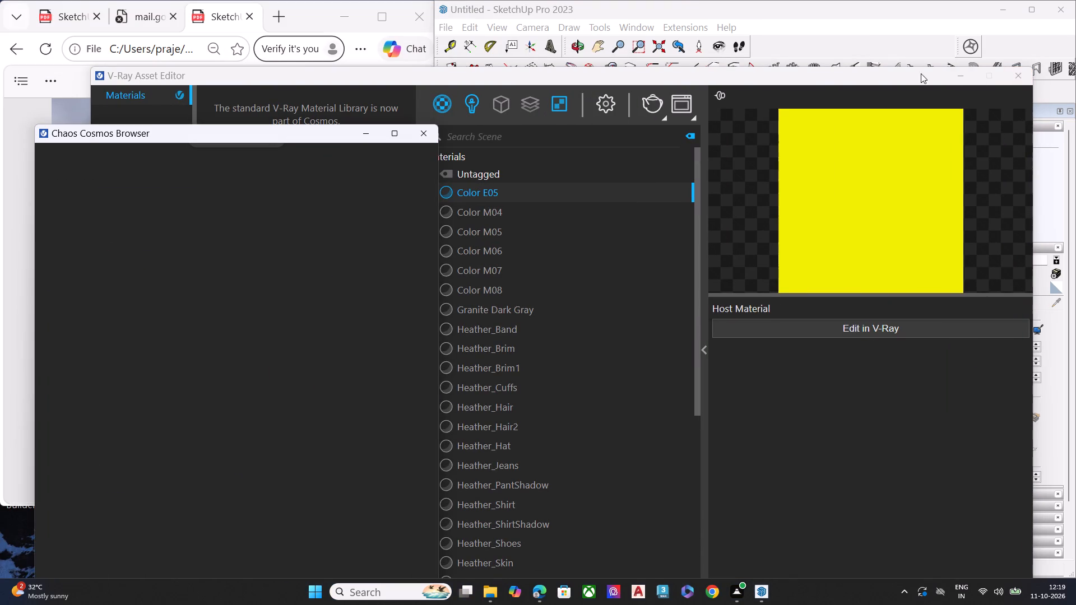
{"action": "left_click_drag", "start_coordinate": [901, 78], "coordinate": [1050, 69]}
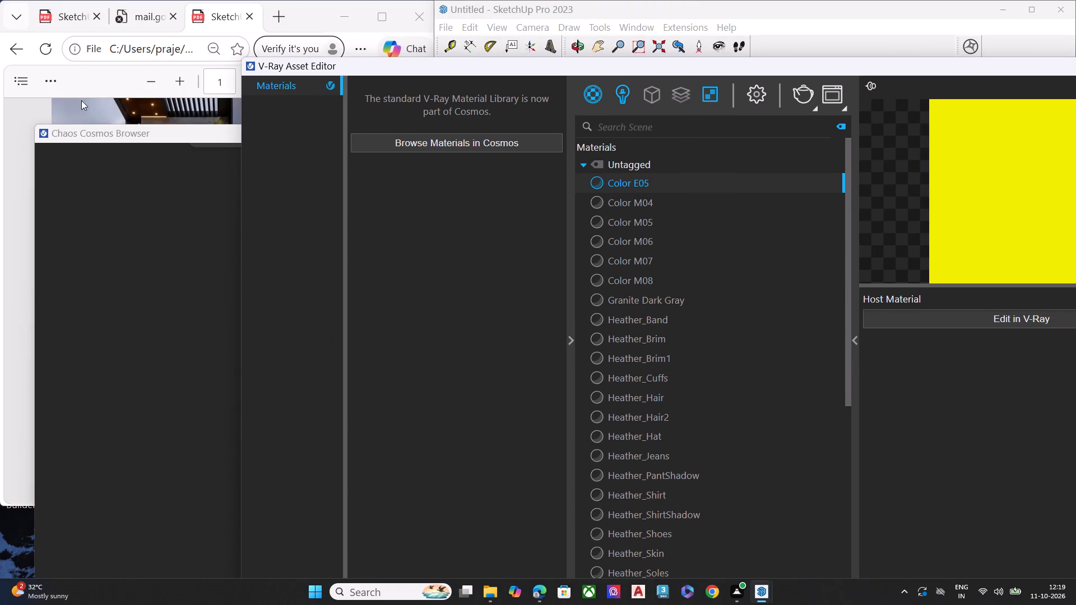
{"action": "left_click", "coordinate": [138, 136]}
{"action": "left_click_drag", "start_coordinate": [619, 71], "coordinate": [159, 25]}
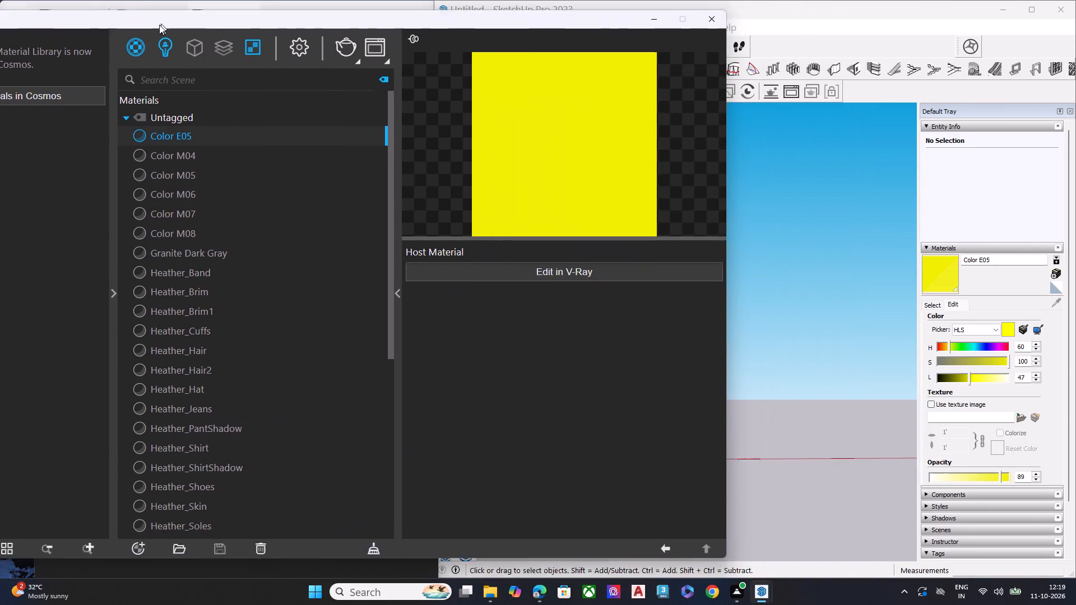
{"action": "left_click_drag", "start_coordinate": [159, 25], "coordinate": [127, 158]}
{"action": "left_click", "coordinate": [131, 130]}
Examine the house facade from the front, above and below, checking the painted surfaces and light strips.
{"action": "scroll", "coordinate": [959, 326], "scroll_direction": "down", "scroll_amount": 4}
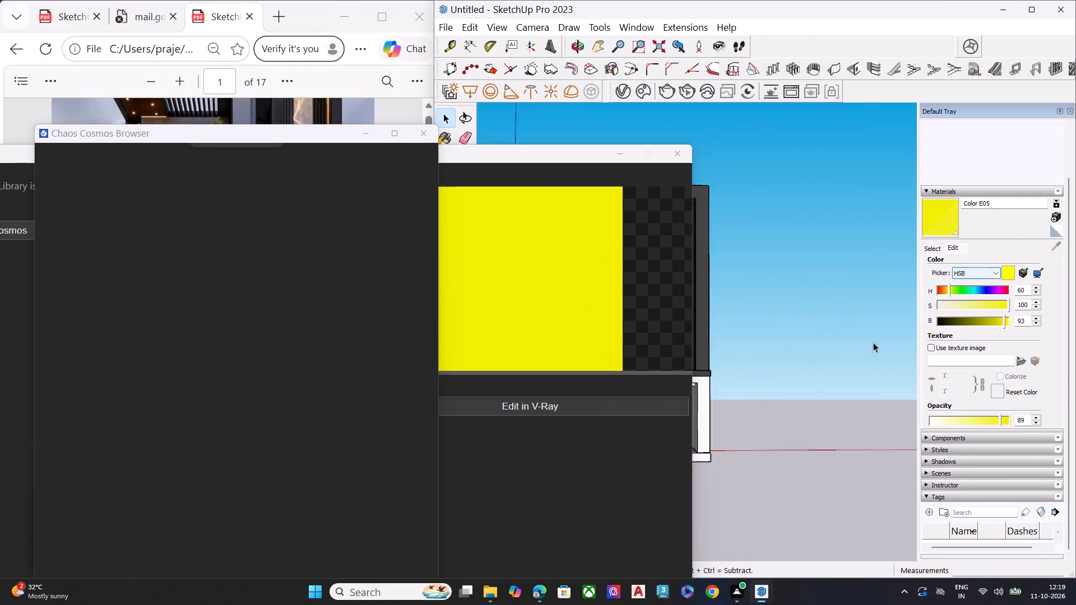
{"action": "scroll", "coordinate": [873, 342], "scroll_direction": "down", "scroll_amount": 14}
{"action": "scroll", "coordinate": [757, 338], "scroll_direction": "up", "scroll_amount": 2}
{"action": "scroll", "coordinate": [727, 329], "scroll_direction": "down", "scroll_amount": 1}
{"action": "scroll", "coordinate": [724, 327], "scroll_direction": "up", "scroll_amount": 9}
{"action": "scroll", "coordinate": [869, 314], "scroll_direction": "up", "scroll_amount": 8}
{"action": "middle_click_drag", "start_coordinate": [855, 311], "coordinate": [919, 309]}
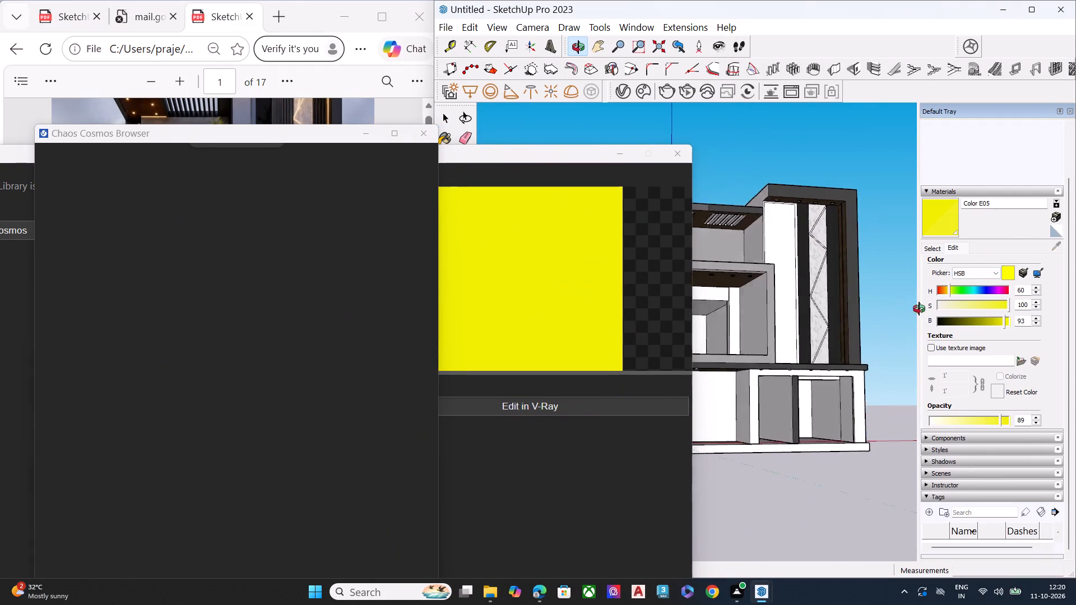
{"action": "middle_click_drag", "start_coordinate": [919, 309], "coordinate": [685, 366]}
{"action": "scroll", "coordinate": [898, 284], "scroll_direction": "down", "scroll_amount": 3}
{"action": "scroll", "coordinate": [898, 284], "scroll_direction": "up", "scroll_amount": 1}
{"action": "scroll", "coordinate": [898, 284], "scroll_direction": "down", "scroll_amount": 4}
{"action": "scroll", "coordinate": [779, 317], "scroll_direction": "up", "scroll_amount": 10}
{"action": "middle_click_drag", "start_coordinate": [818, 272], "coordinate": [828, 250]}
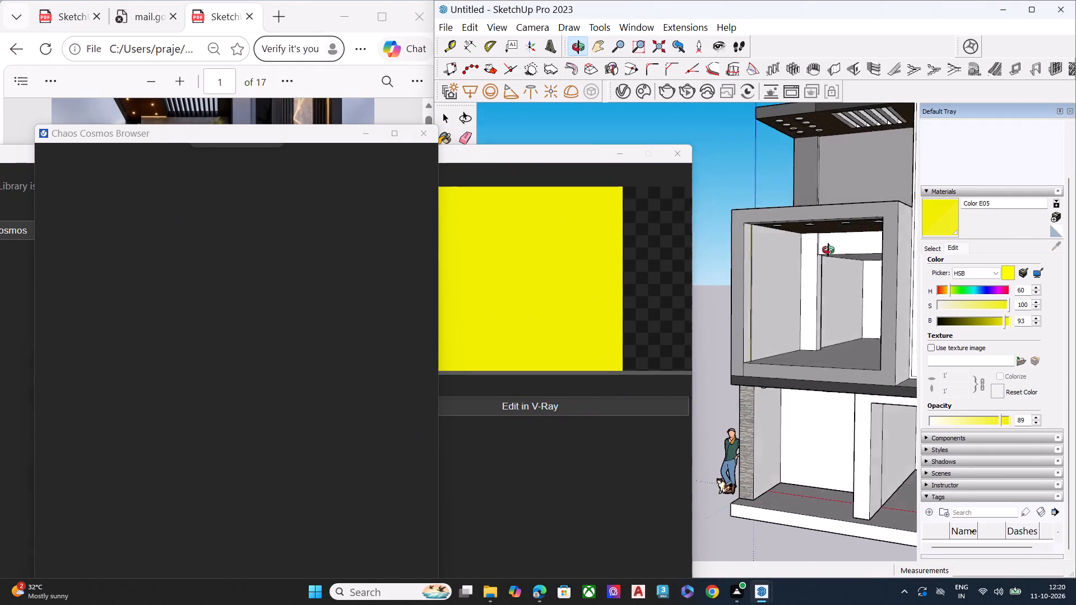
{"action": "middle_click_drag", "start_coordinate": [828, 250], "coordinate": [728, 467]}
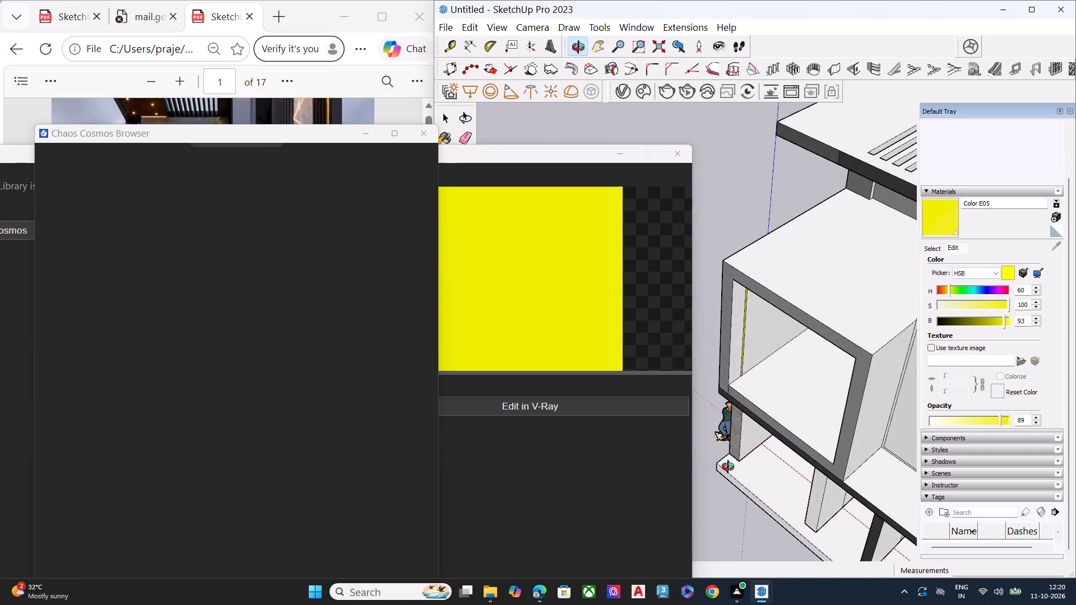
{"action": "middle_click_drag", "start_coordinate": [728, 467], "coordinate": [881, 466]}
{"action": "scroll", "coordinate": [755, 268], "scroll_direction": "down", "scroll_amount": 8}
{"action": "middle_click_drag", "start_coordinate": [789, 322], "coordinate": [929, 236]}
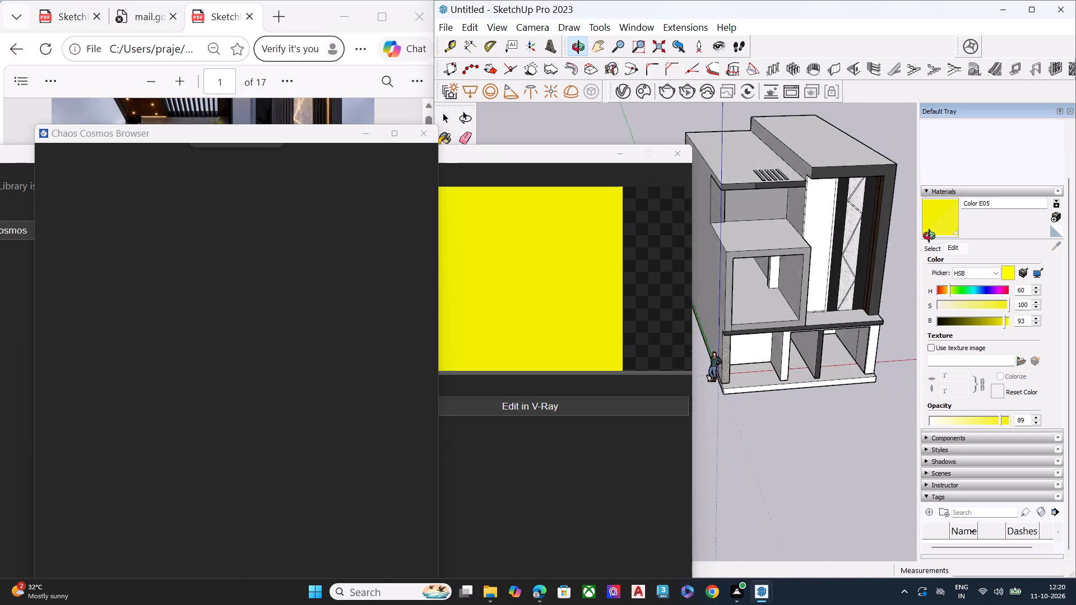
{"action": "middle_click_drag", "start_coordinate": [929, 236], "coordinate": [930, 236]}
{"action": "middle_click_drag", "start_coordinate": [783, 342], "coordinate": [772, 266]}
{"action": "middle_click_drag", "start_coordinate": [784, 392], "coordinate": [791, 323]}
{"action": "scroll", "coordinate": [791, 323], "scroll_direction": "up", "scroll_amount": 3}
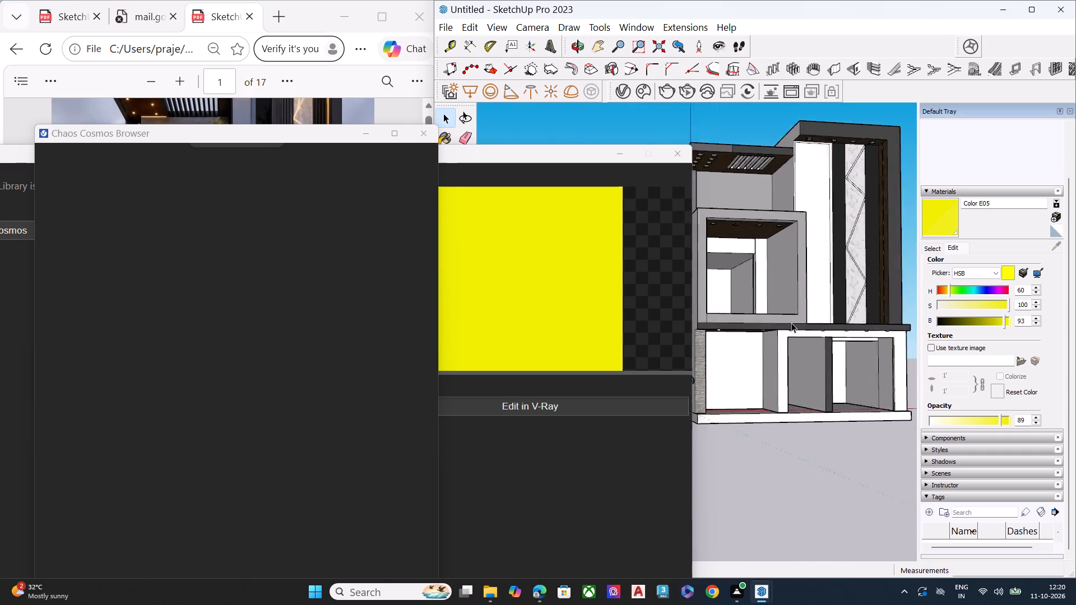
{"action": "scroll", "coordinate": [791, 323], "scroll_direction": "up", "scroll_amount": 3}
{"action": "scroll", "coordinate": [793, 323], "scroll_direction": "down", "scroll_amount": 4}
{"action": "scroll", "coordinate": [844, 349], "scroll_direction": "down", "scroll_amount": 2}
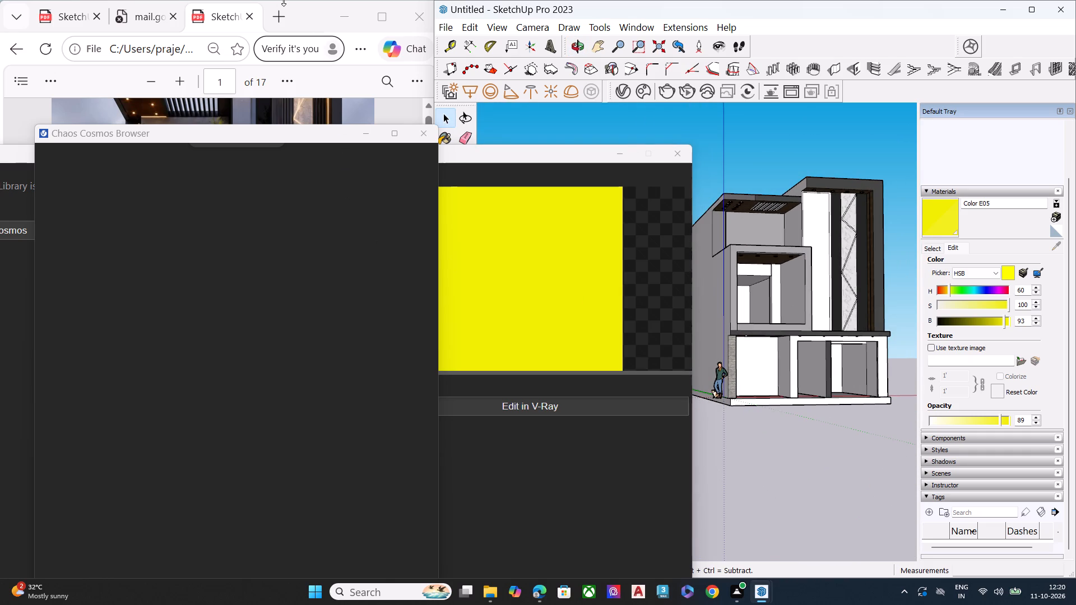
Bring the V-Ray Asset Editor back into view and look through the scene's material list.
{"action": "left_click", "coordinate": [315, 18]}
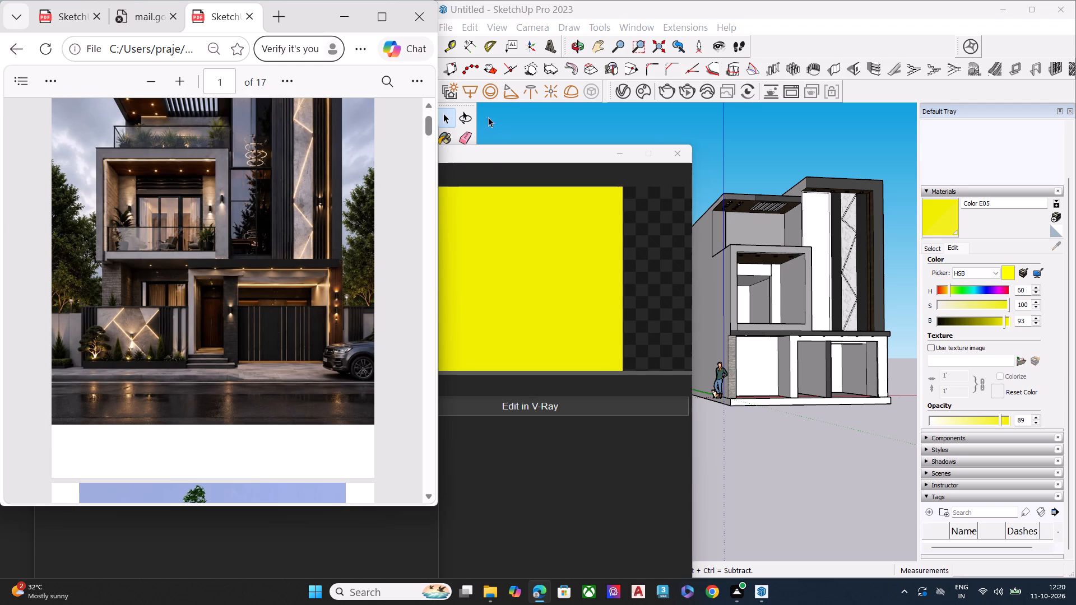
{"action": "left_click", "coordinate": [492, 156]}
{"action": "scroll", "coordinate": [235, 319], "scroll_direction": "down", "scroll_amount": 5}
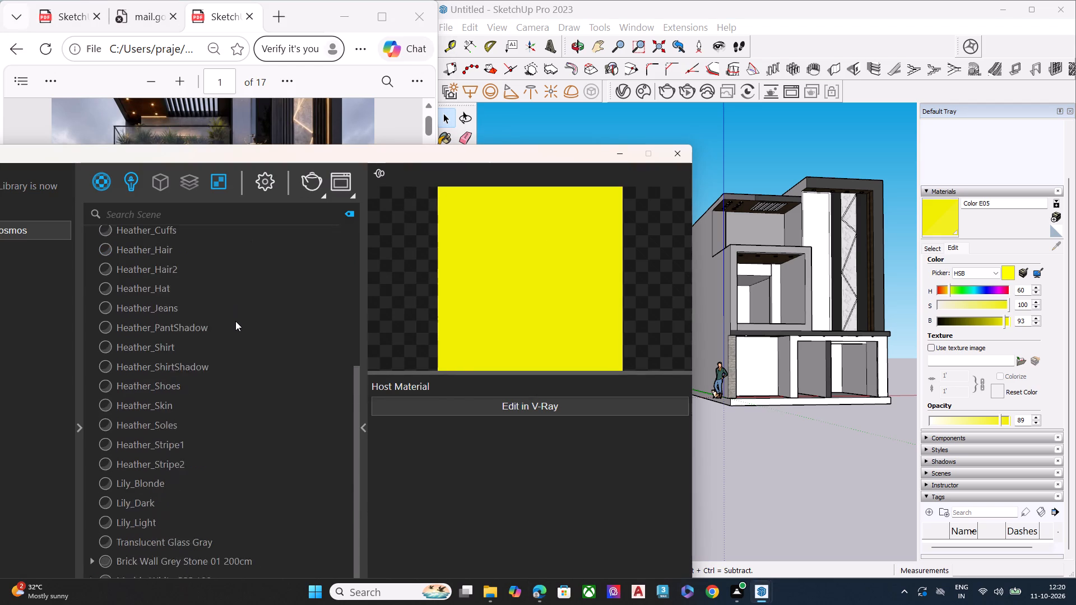
{"action": "scroll", "coordinate": [235, 321], "scroll_direction": "down", "scroll_amount": 5}
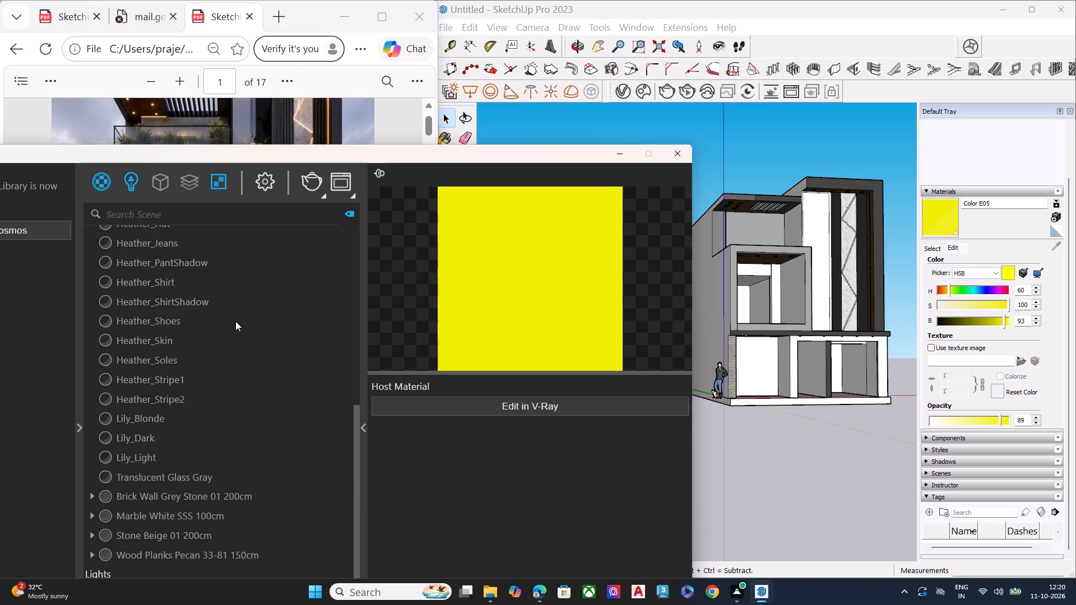
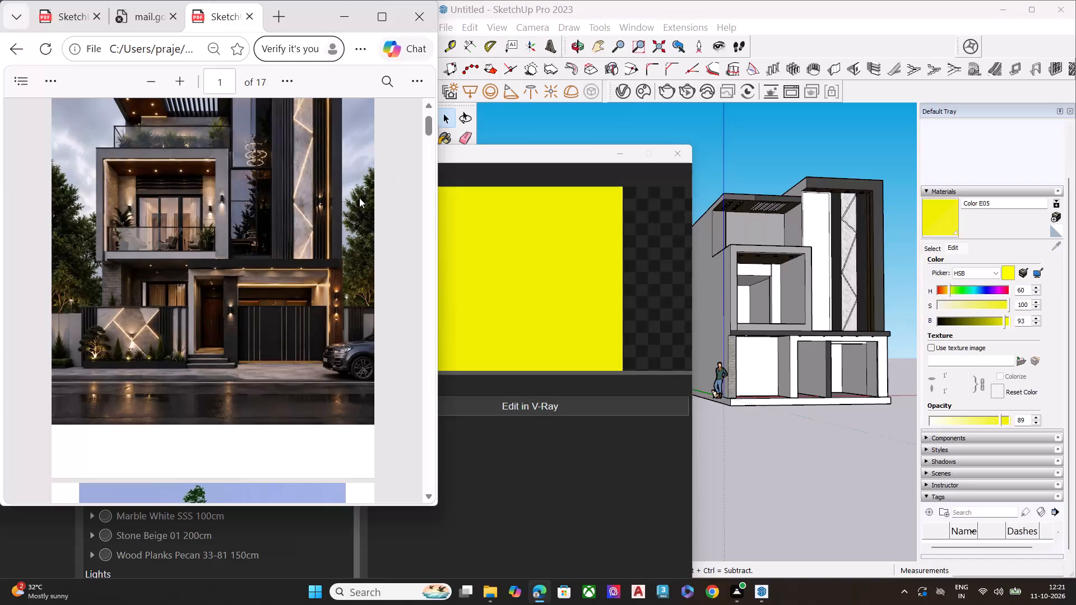
Examine the house facade from the front, above, below and the side, moving the V-Ray Asset Editor clear of the model.
{"action": "scroll", "coordinate": [702, 366], "scroll_direction": "down", "scroll_amount": 7}
{"action": "middle_click_drag", "start_coordinate": [773, 423], "coordinate": [681, 360]}
{"action": "middle_click_drag", "start_coordinate": [690, 359], "coordinate": [738, 360]}
{"action": "scroll", "coordinate": [755, 347], "scroll_direction": "up", "scroll_amount": 7}
{"action": "scroll", "coordinate": [775, 341], "scroll_direction": "down", "scroll_amount": 4}
{"action": "middle_click_drag", "start_coordinate": [774, 373], "coordinate": [787, 455]}
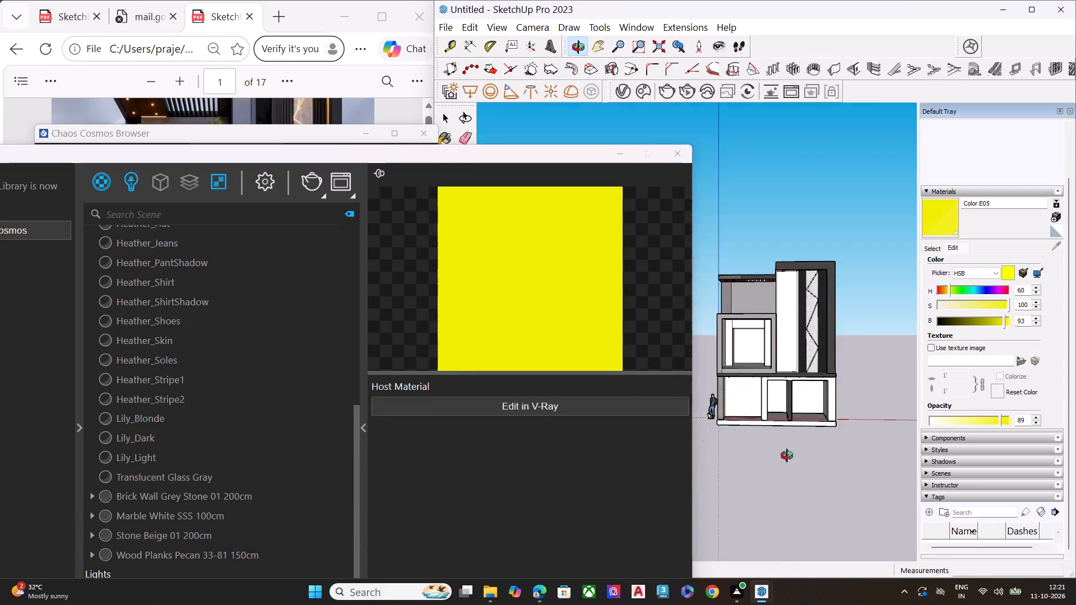
{"action": "middle_click_drag", "start_coordinate": [787, 455], "coordinate": [827, 467]}
{"action": "scroll", "coordinate": [810, 389], "scroll_direction": "up", "scroll_amount": 3}
{"action": "scroll", "coordinate": [801, 378], "scroll_direction": "down", "scroll_amount": 2}
{"action": "scroll", "coordinate": [799, 377], "scroll_direction": "up", "scroll_amount": 6}
{"action": "scroll", "coordinate": [745, 359], "scroll_direction": "down", "scroll_amount": 3}
{"action": "scroll", "coordinate": [794, 381], "scroll_direction": "up", "scroll_amount": 1}
{"action": "scroll", "coordinate": [796, 383], "scroll_direction": "down", "scroll_amount": 5}
{"action": "scroll", "coordinate": [730, 313], "scroll_direction": "up", "scroll_amount": 11}
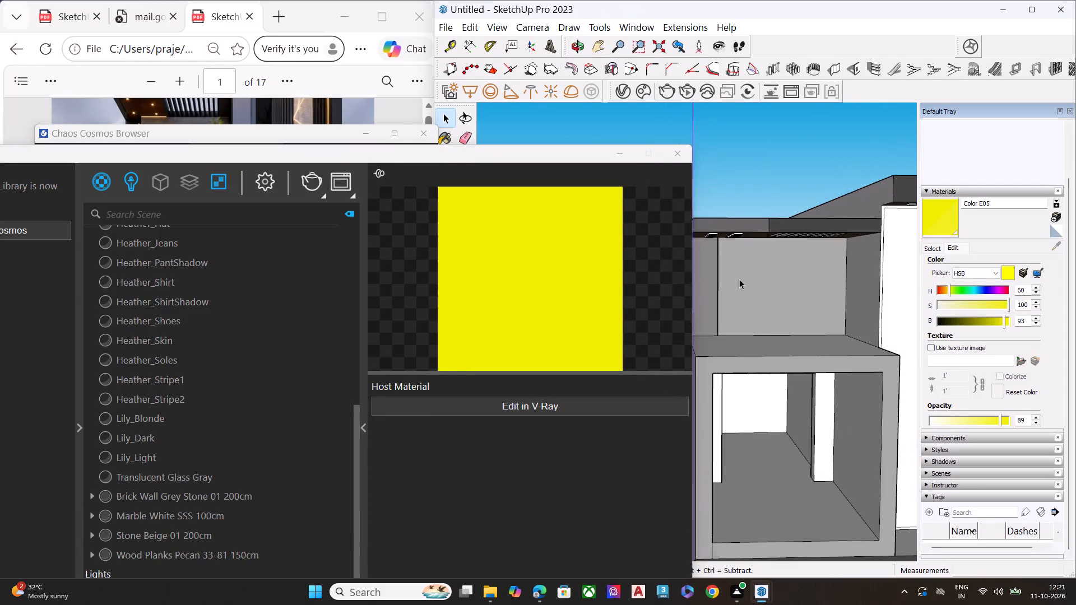
{"action": "scroll", "coordinate": [739, 279], "scroll_direction": "up", "scroll_amount": 8}
{"action": "scroll", "coordinate": [695, 291], "scroll_direction": "down", "scroll_amount": 3}
{"action": "scroll", "coordinate": [695, 291], "scroll_direction": "up", "scroll_amount": 2}
{"action": "scroll", "coordinate": [695, 291], "scroll_direction": "down", "scroll_amount": 6}
{"action": "scroll", "coordinate": [779, 305], "scroll_direction": "down", "scroll_amount": 6}
{"action": "middle_click_drag", "start_coordinate": [790, 337], "coordinate": [792, 378]}
{"action": "scroll", "coordinate": [790, 338], "scroll_direction": "down", "scroll_amount": 1}
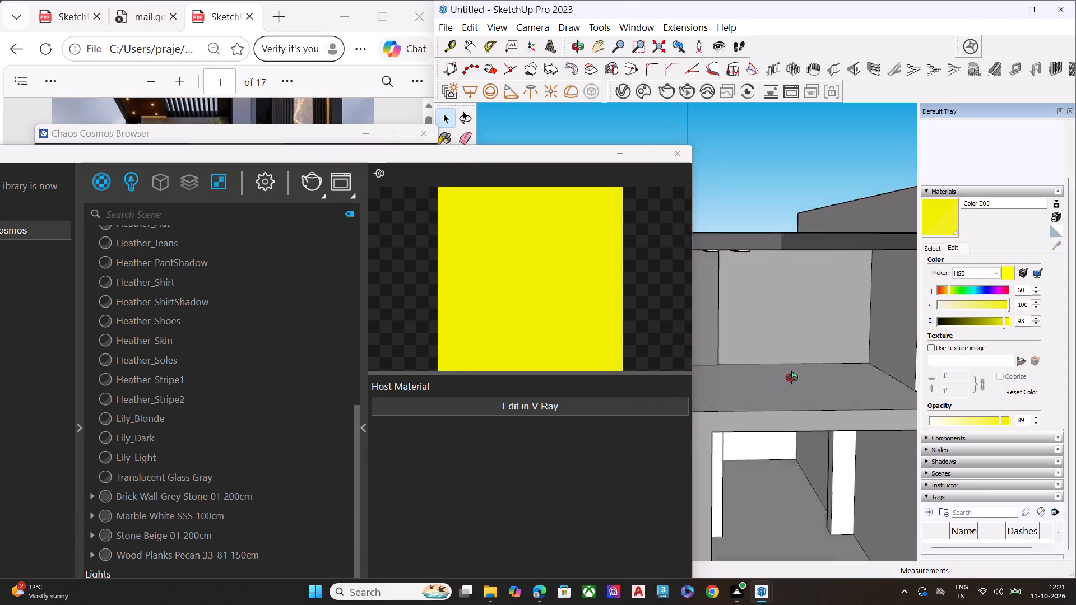
{"action": "middle_click_drag", "start_coordinate": [792, 378], "coordinate": [748, 394]}
{"action": "scroll", "coordinate": [750, 383], "scroll_direction": "up", "scroll_amount": 1}
{"action": "scroll", "coordinate": [760, 345], "scroll_direction": "down", "scroll_amount": 10}
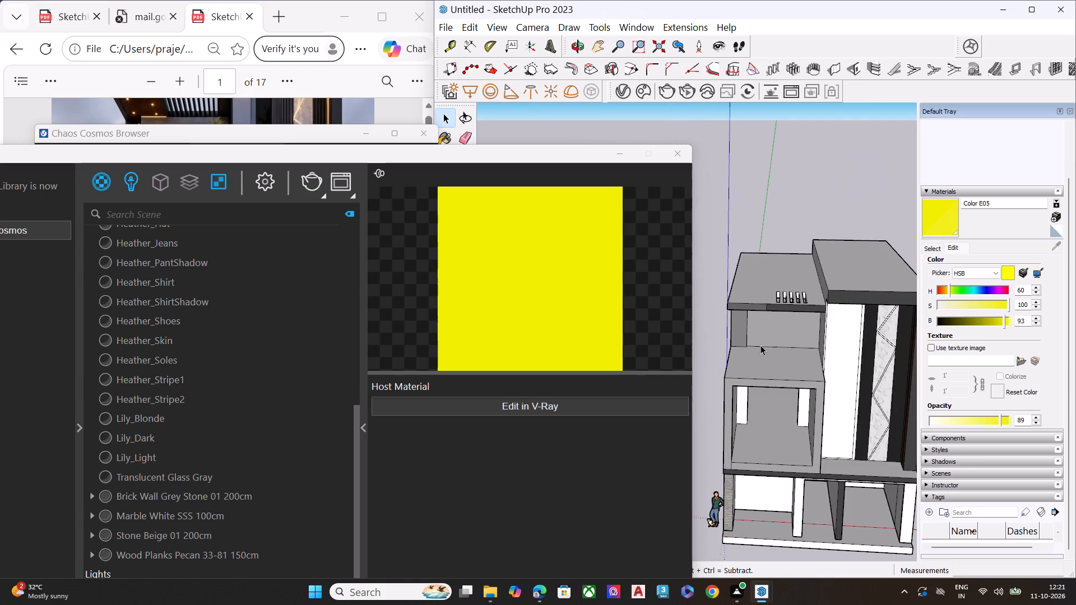
{"action": "scroll", "coordinate": [760, 345], "scroll_direction": "down", "scroll_amount": 5}
{"action": "middle_click_drag", "start_coordinate": [797, 427], "coordinate": [782, 316]}
{"action": "scroll", "coordinate": [815, 375], "scroll_direction": "up", "scroll_amount": 1}
{"action": "scroll", "coordinate": [815, 376], "scroll_direction": "down", "scroll_amount": 2}
{"action": "scroll", "coordinate": [815, 376], "scroll_direction": "up", "scroll_amount": 6}
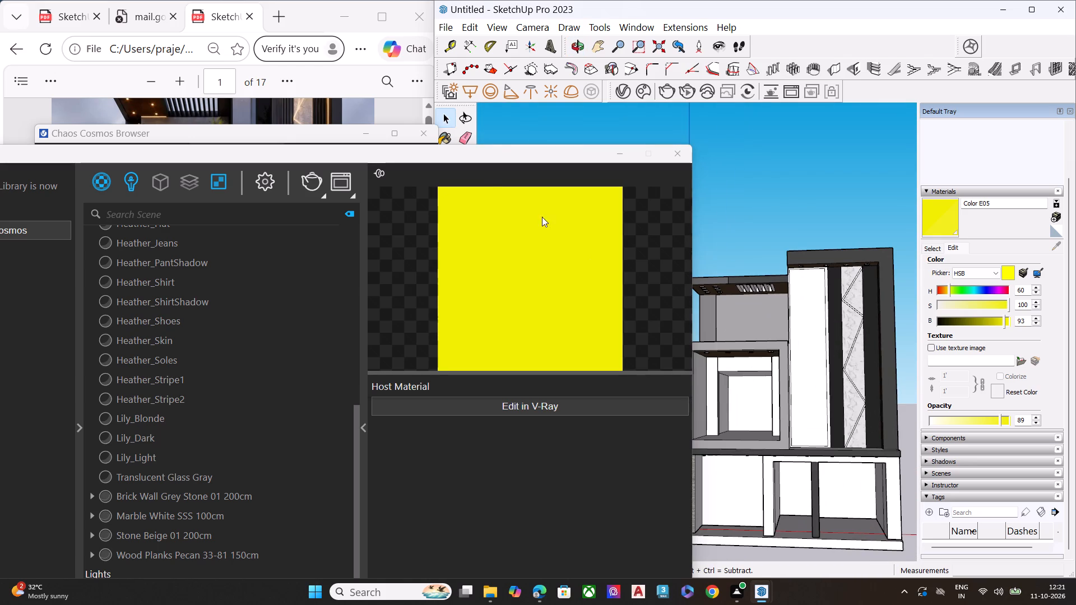
{"action": "left_click_drag", "start_coordinate": [495, 153], "coordinate": [179, 260]}
{"action": "scroll", "coordinate": [707, 253], "scroll_direction": "down", "scroll_amount": 5}
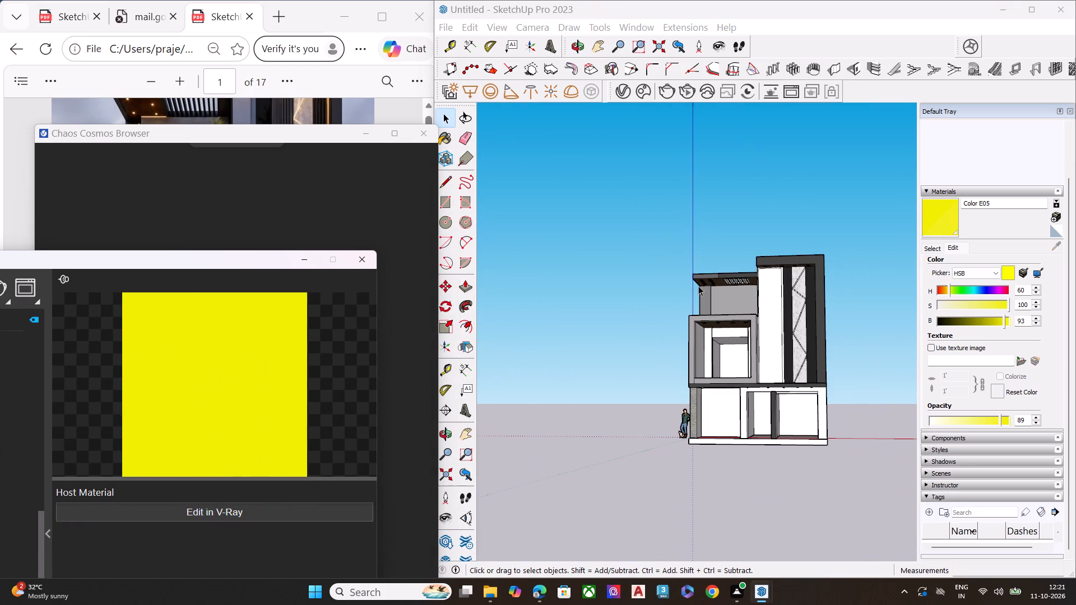
{"action": "scroll", "coordinate": [768, 360], "scroll_direction": "up", "scroll_amount": 6}
{"action": "middle_click_drag", "start_coordinate": [701, 352], "coordinate": [908, 343]}
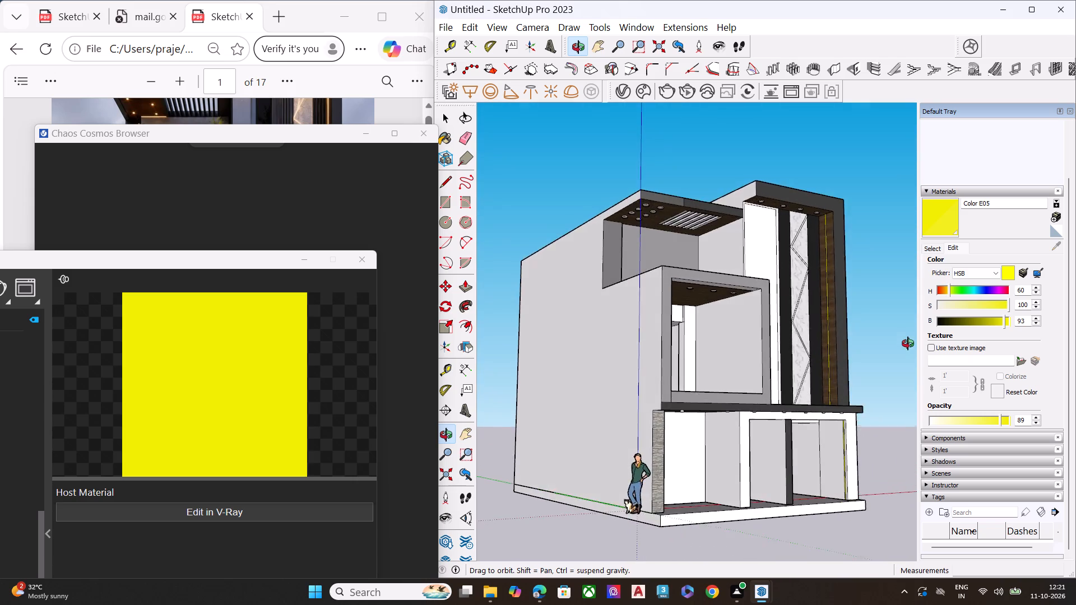
{"action": "middle_click_drag", "start_coordinate": [908, 343], "coordinate": [769, 361]}
Bring the Chaos Cosmos library forward and search it for "white grey".
{"action": "left_click_drag", "start_coordinate": [191, 258], "coordinate": [330, 305]}
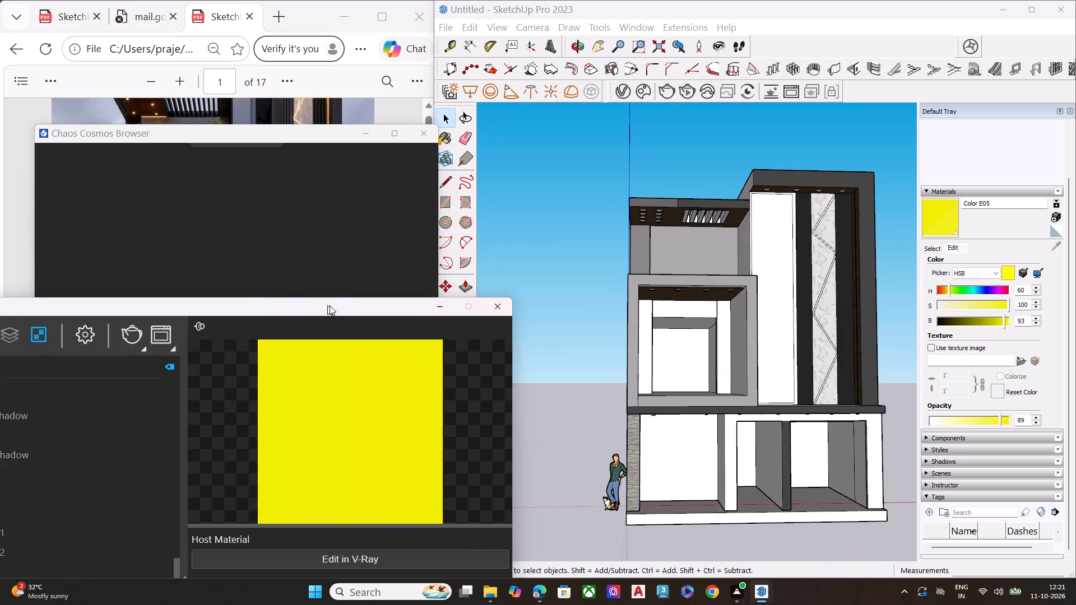
{"action": "left_click_drag", "start_coordinate": [330, 305], "coordinate": [495, 287]}
{"action": "left_click", "coordinate": [425, 127]}
{"action": "left_click_drag", "start_coordinate": [304, 295], "coordinate": [404, 290]}
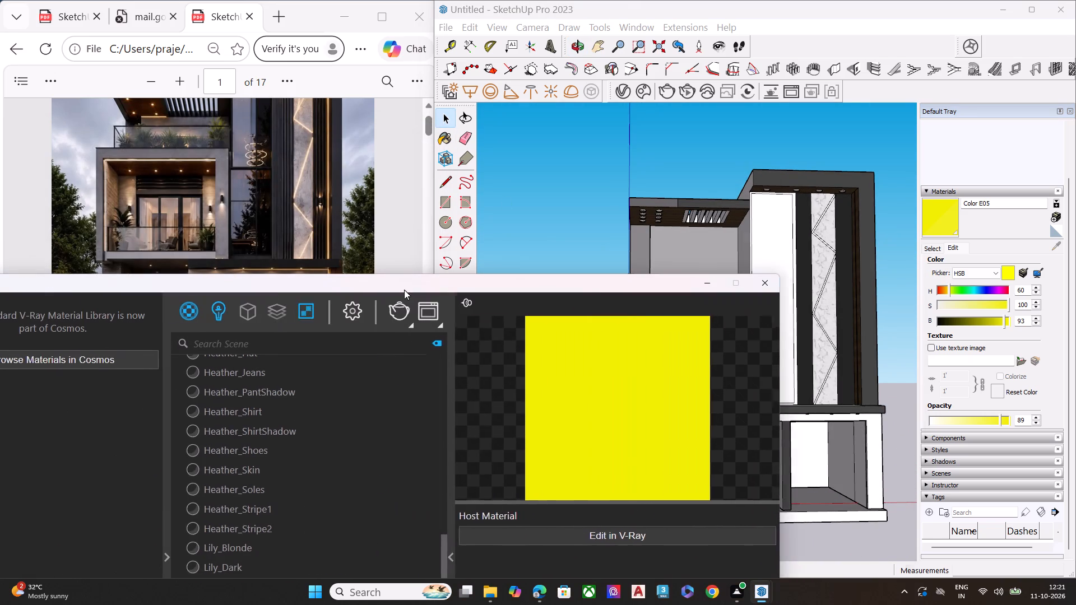
{"action": "left_click_drag", "start_coordinate": [404, 290], "coordinate": [540, 290]}
{"action": "left_click", "coordinate": [243, 364]}
{"action": "left_click_drag", "start_coordinate": [560, 285], "coordinate": [477, 274]}
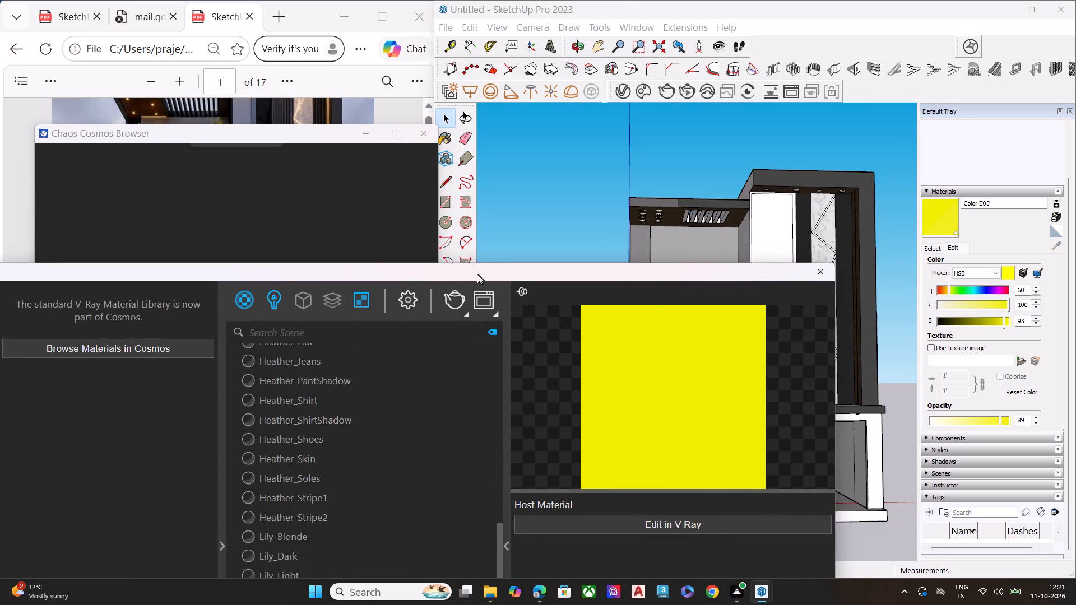
{"action": "left_click_drag", "start_coordinate": [477, 274], "coordinate": [151, 263]}
{"action": "left_click", "coordinate": [193, 132]}
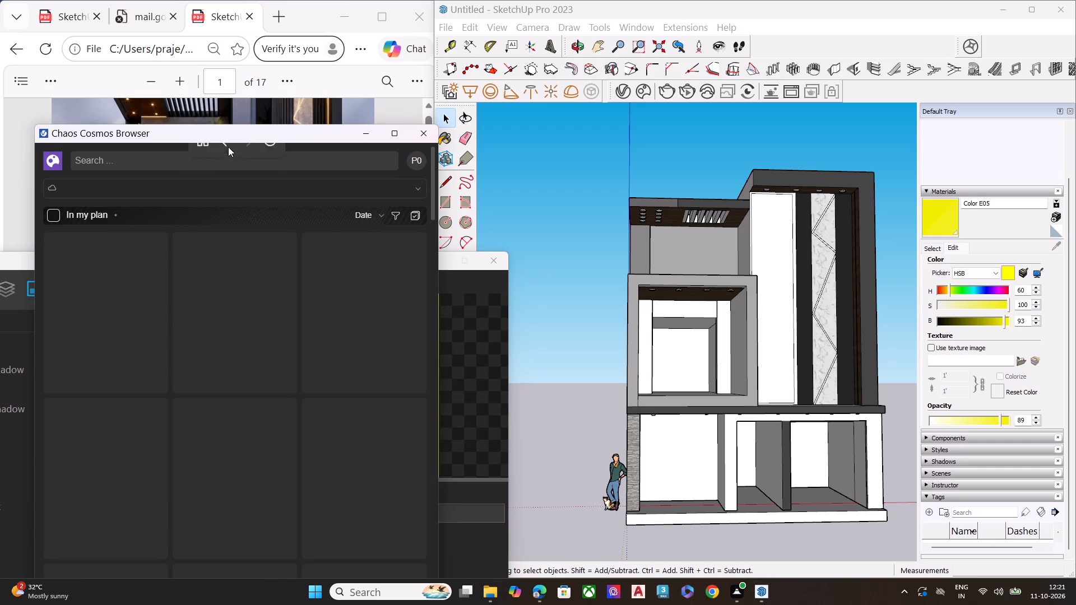
{"action": "left_click", "coordinate": [168, 157]}
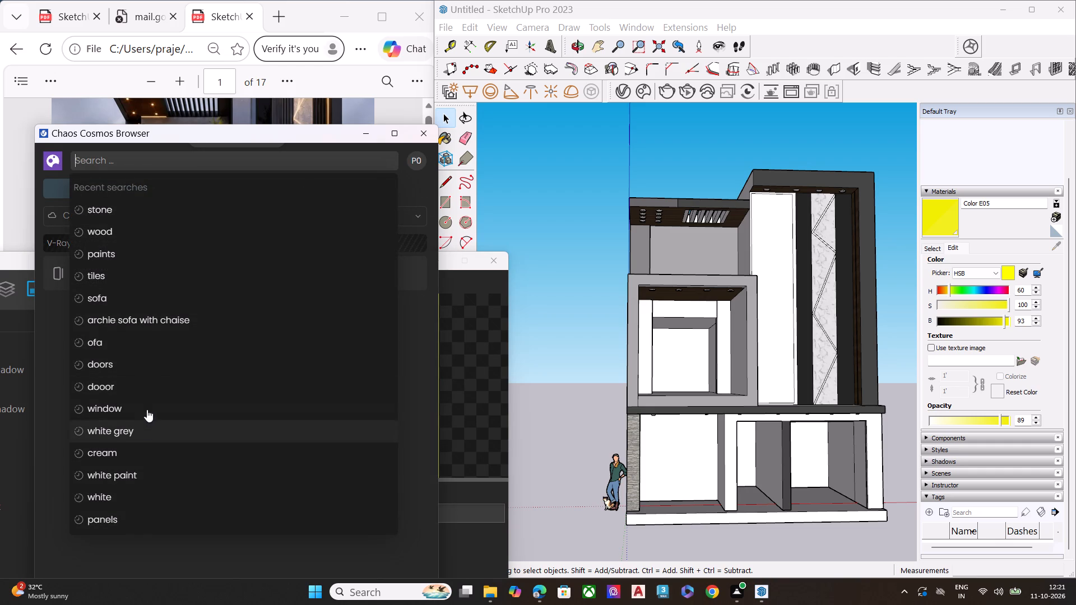
{"action": "left_click", "coordinate": [152, 425]}
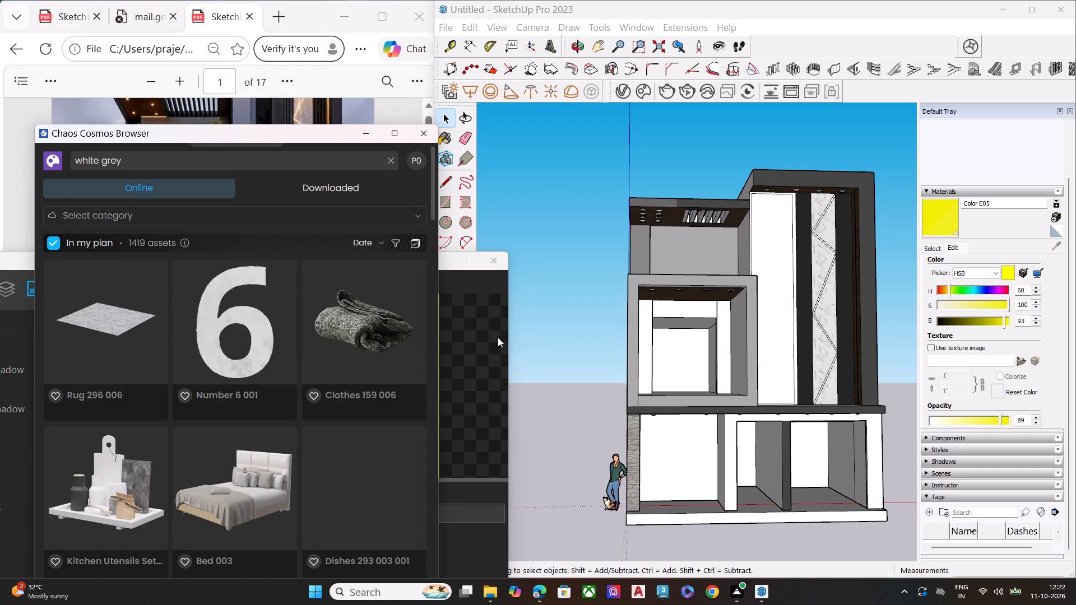
Import the Concrete White 02 100cm material from the search results into the scene and preview it in the V-Ray Asset Editor.
{"action": "scroll", "coordinate": [170, 369], "scroll_direction": "down", "scroll_amount": 4}
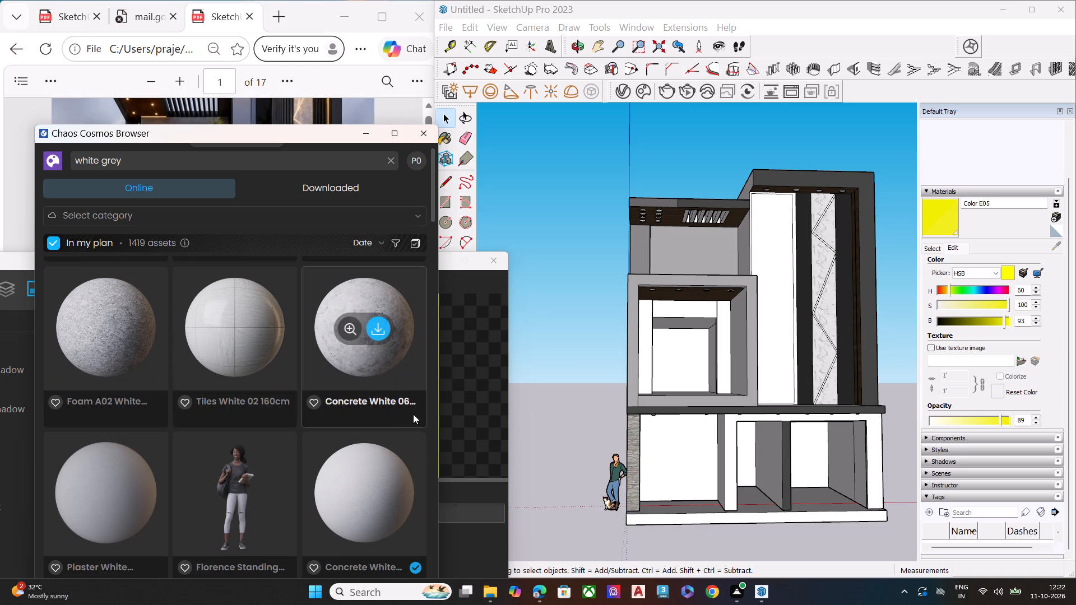
{"action": "scroll", "coordinate": [174, 484], "scroll_direction": "down", "scroll_amount": 1}
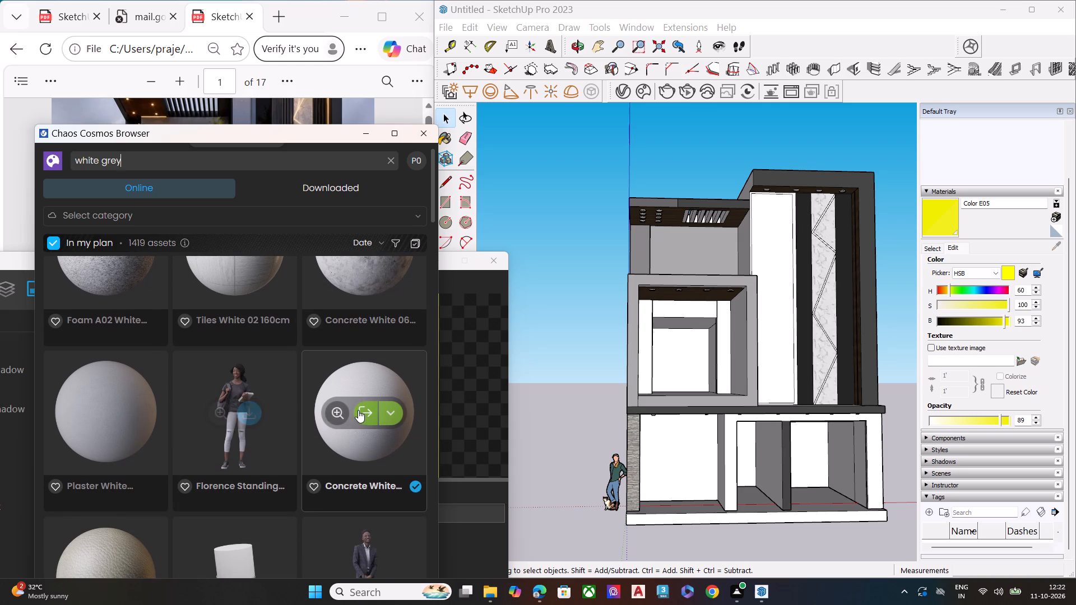
{"action": "left_click", "coordinate": [358, 410]}
{"action": "left_click", "coordinate": [458, 260]}
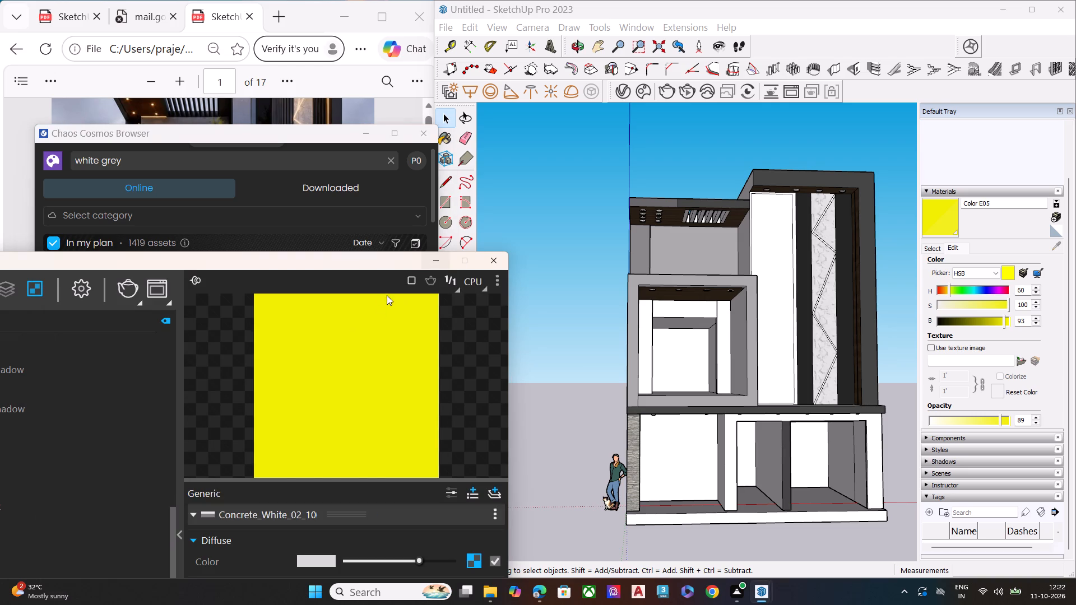
{"action": "left_click", "coordinate": [328, 383]}
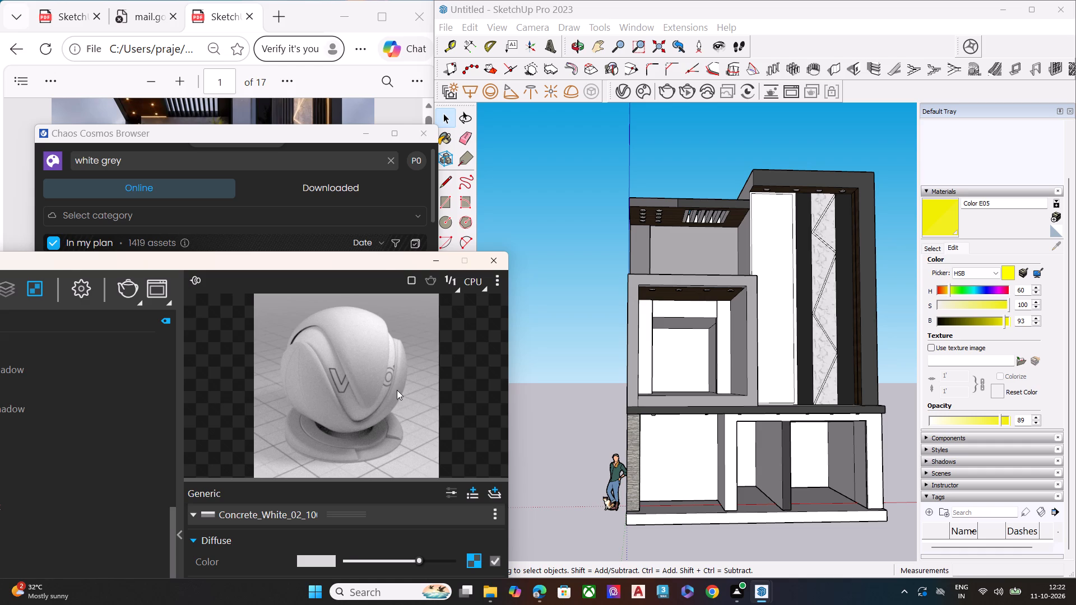
{"action": "double_click", "coordinate": [374, 389]}
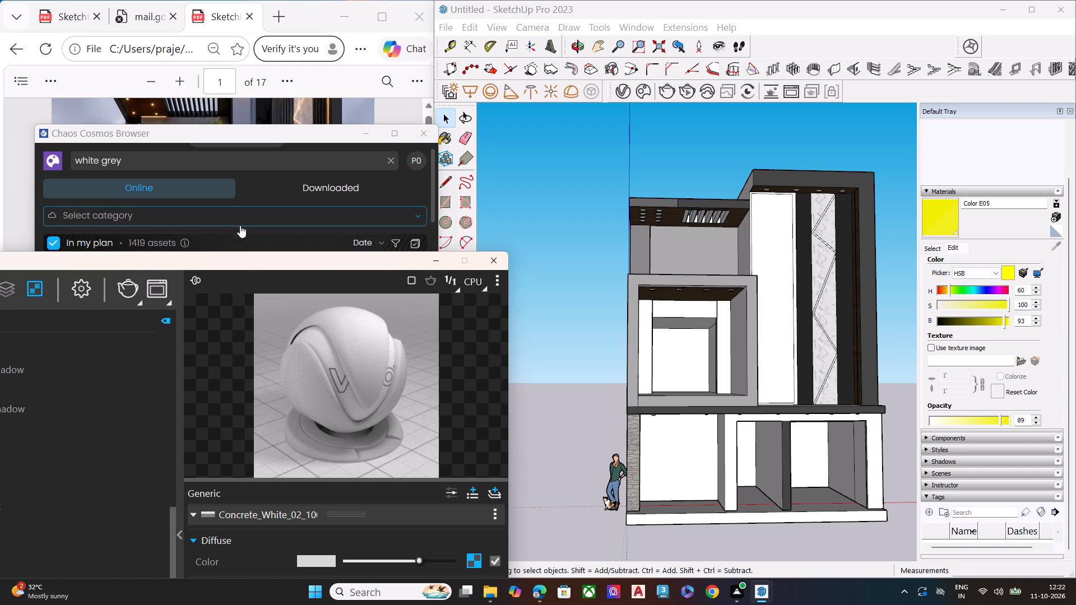
Paint the back wall of the top-floor terrace, below the slatted roof, with Concrete White 02 100cm.
{"action": "left_click_drag", "start_coordinate": [244, 269], "coordinate": [391, 97]}
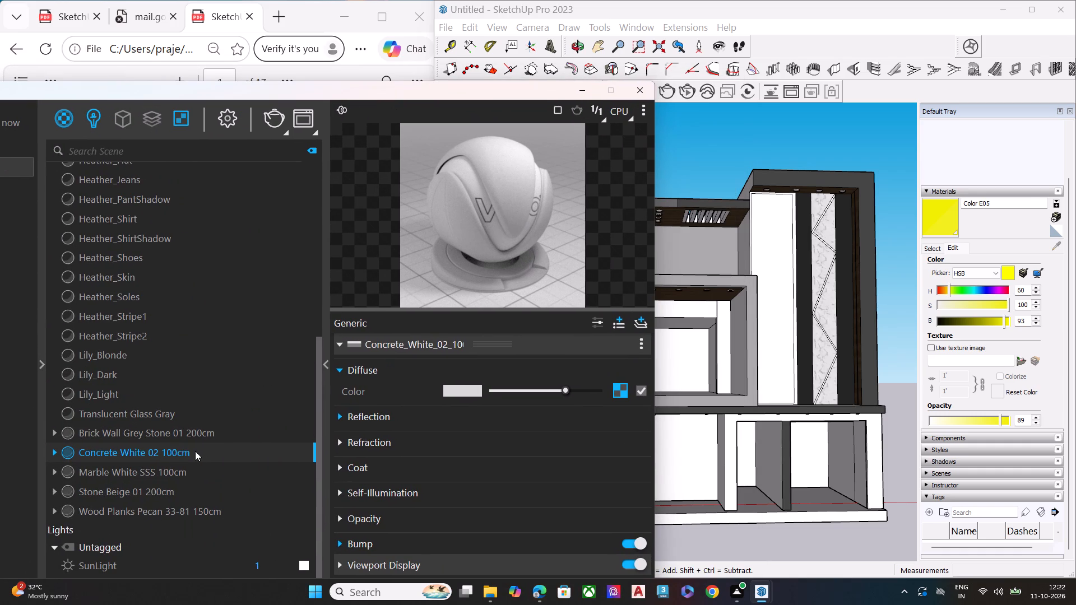
{"action": "left_click", "coordinate": [179, 451]}
{"action": "left_click_drag", "start_coordinate": [441, 91], "coordinate": [200, 257]}
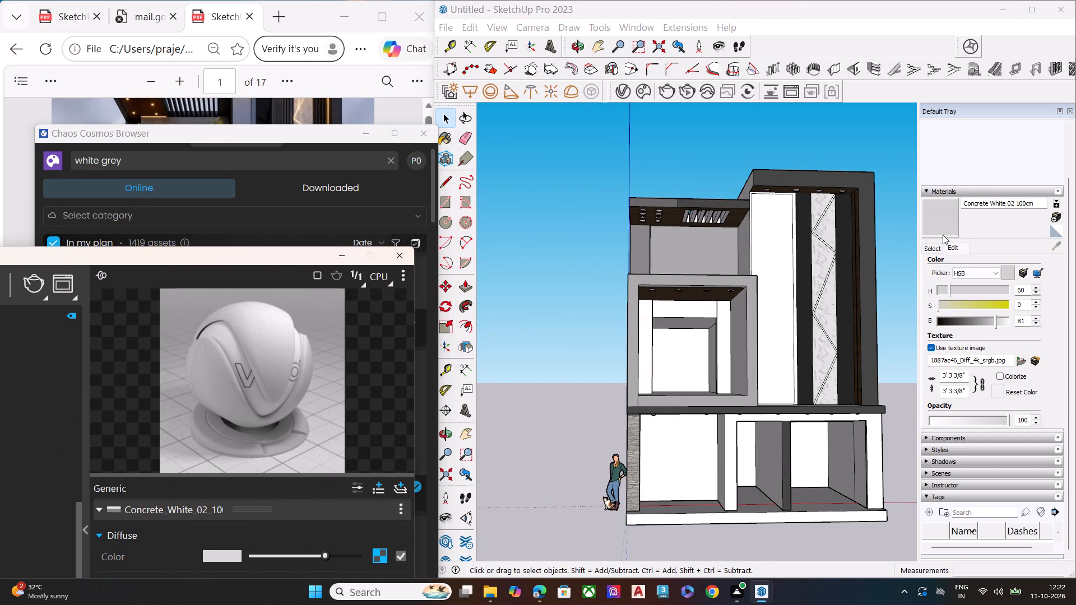
{"action": "left_click", "coordinate": [952, 212]}
{"action": "left_click", "coordinate": [938, 217]}
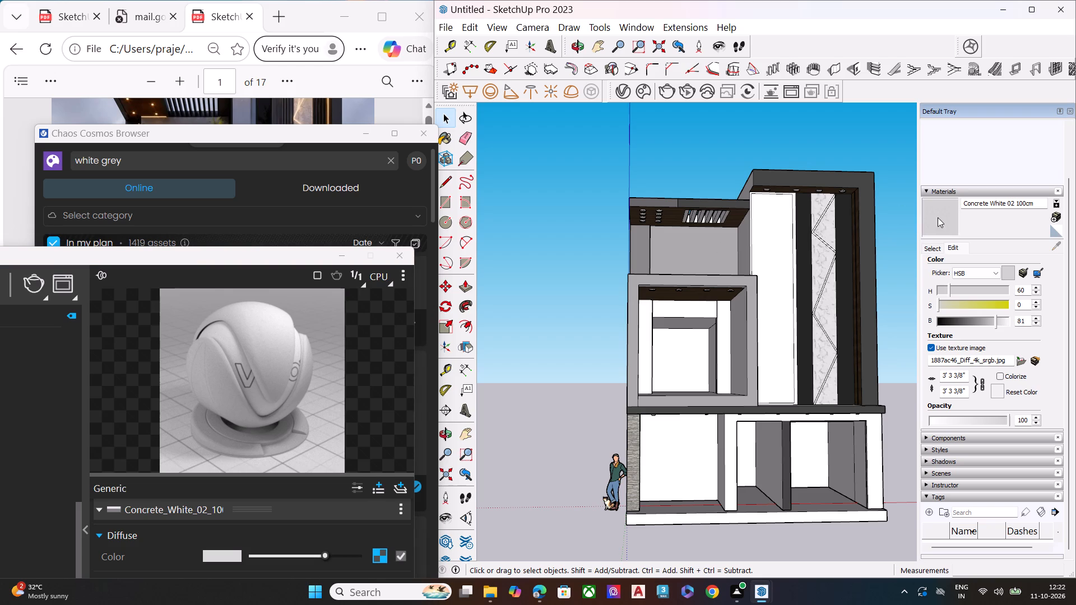
{"action": "scroll", "coordinate": [683, 248], "scroll_direction": "up", "scroll_amount": 1}
{"action": "scroll", "coordinate": [683, 248], "scroll_direction": "down", "scroll_amount": 1}
{"action": "scroll", "coordinate": [683, 248], "scroll_direction": "up", "scroll_amount": 5}
{"action": "middle_click_drag", "start_coordinate": [690, 253], "coordinate": [690, 276]}
{"action": "double_click", "coordinate": [688, 261]}
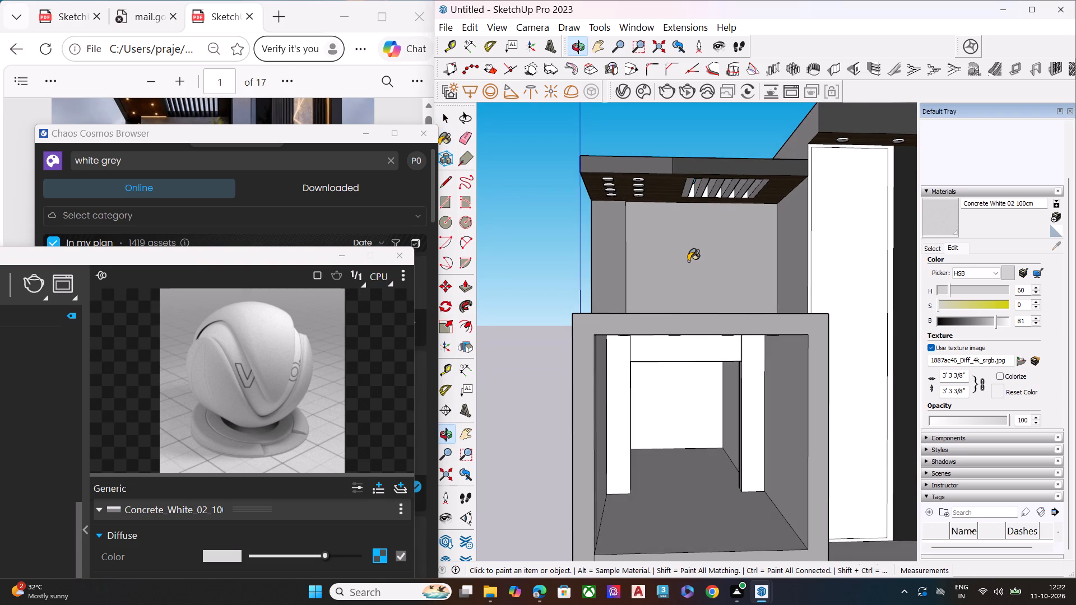
{"action": "middle_click_drag", "start_coordinate": [693, 263], "coordinate": [666, 273]}
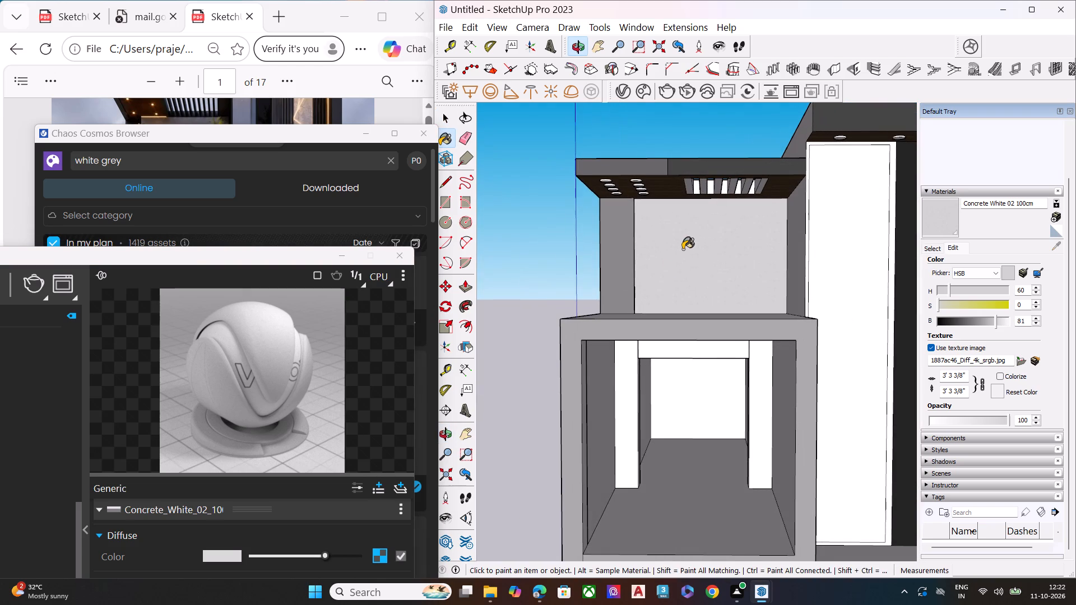
Raise the brightness of the Concrete White 02 100cm material to 93.
{"action": "left_click_drag", "start_coordinate": [995, 320], "coordinate": [1001, 321]}
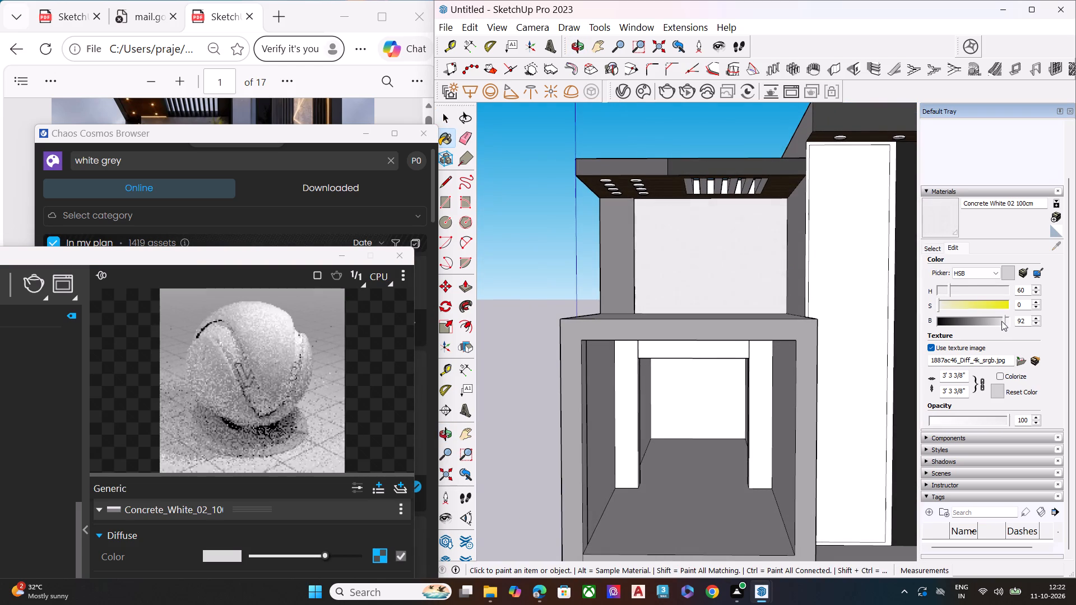
{"action": "left_click_drag", "start_coordinate": [1001, 321], "coordinate": [1001, 322]}
Inspect the painted terrace wall and the balcony box below it up close.
{"action": "scroll", "coordinate": [696, 250], "scroll_direction": "up", "scroll_amount": 2}
{"action": "scroll", "coordinate": [696, 250], "scroll_direction": "down", "scroll_amount": 1}
{"action": "scroll", "coordinate": [696, 250], "scroll_direction": "up", "scroll_amount": 5}
{"action": "key", "text": "space"}
{"action": "scroll", "coordinate": [694, 257], "scroll_direction": "down", "scroll_amount": 3}
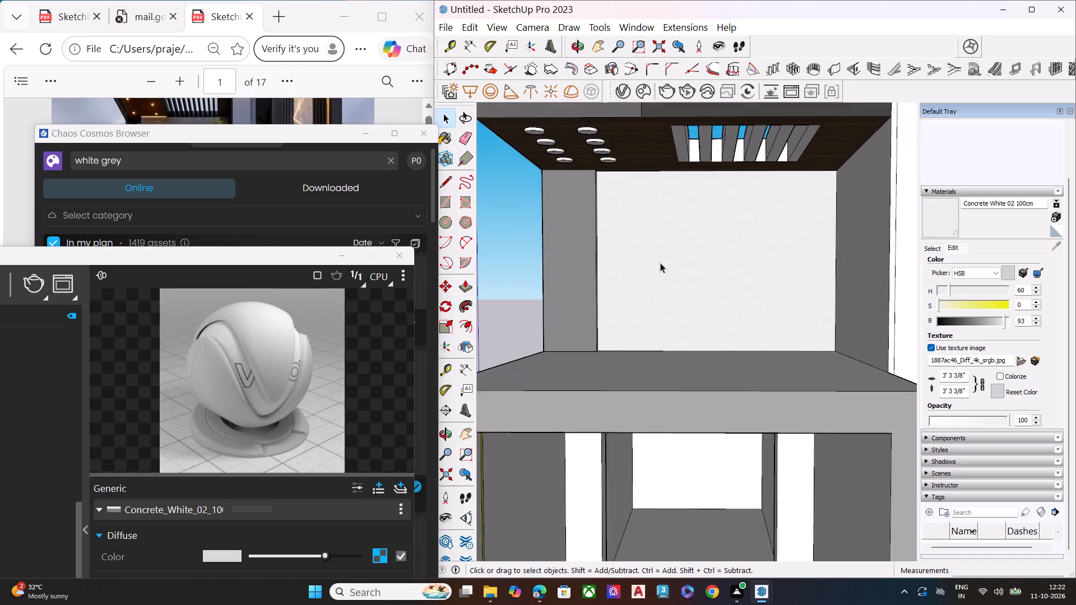
{"action": "scroll", "coordinate": [660, 263], "scroll_direction": "down", "scroll_amount": 5}
{"action": "scroll", "coordinate": [600, 241], "scroll_direction": "down", "scroll_amount": 6}
{"action": "middle_click_drag", "start_coordinate": [605, 299], "coordinate": [655, 267]}
{"action": "scroll", "coordinate": [598, 351], "scroll_direction": "up", "scroll_amount": 7}
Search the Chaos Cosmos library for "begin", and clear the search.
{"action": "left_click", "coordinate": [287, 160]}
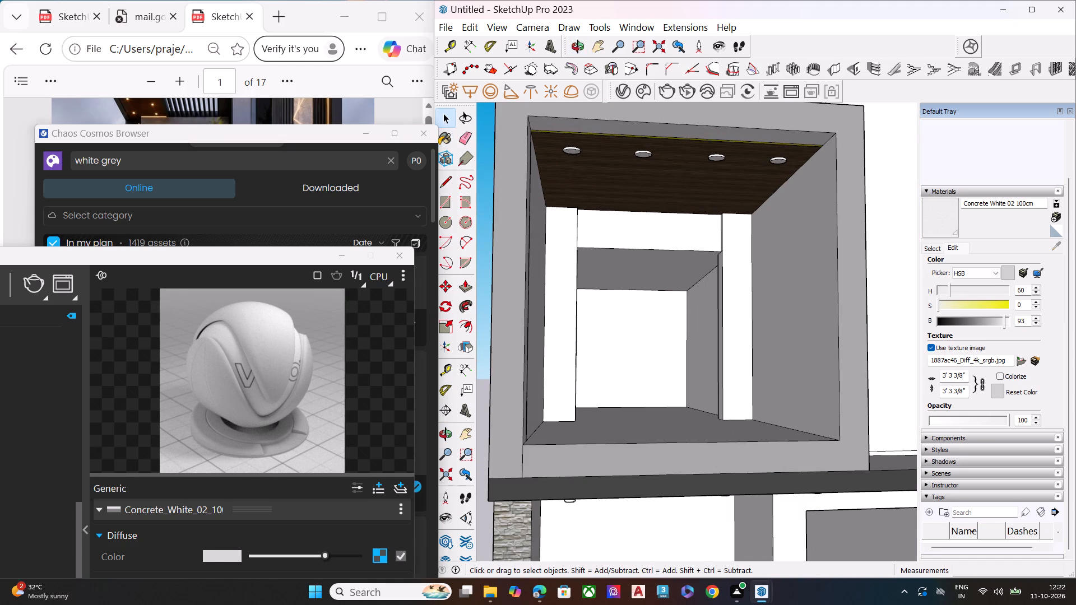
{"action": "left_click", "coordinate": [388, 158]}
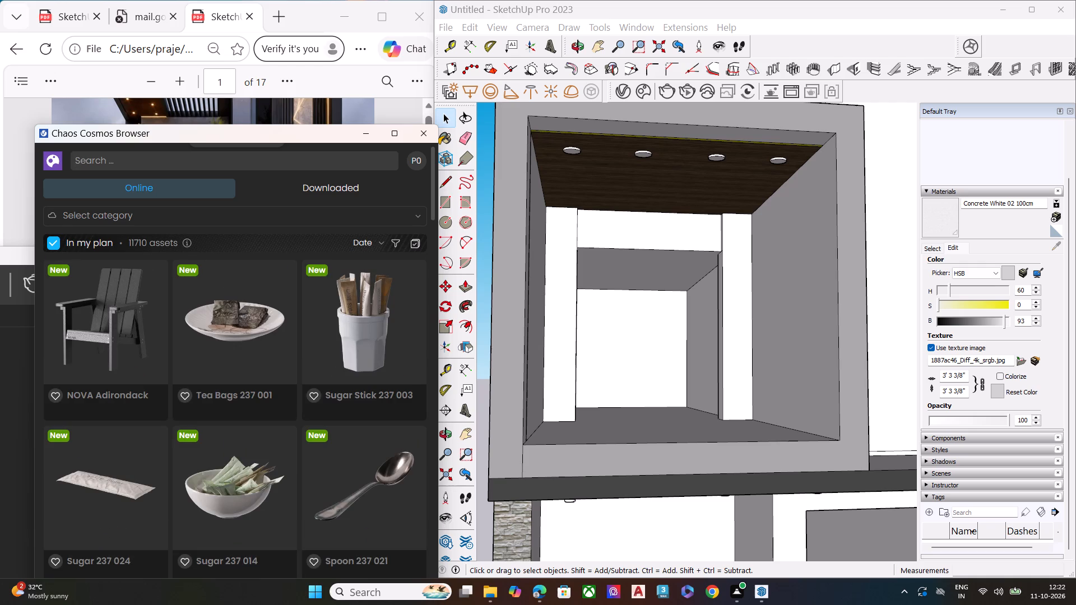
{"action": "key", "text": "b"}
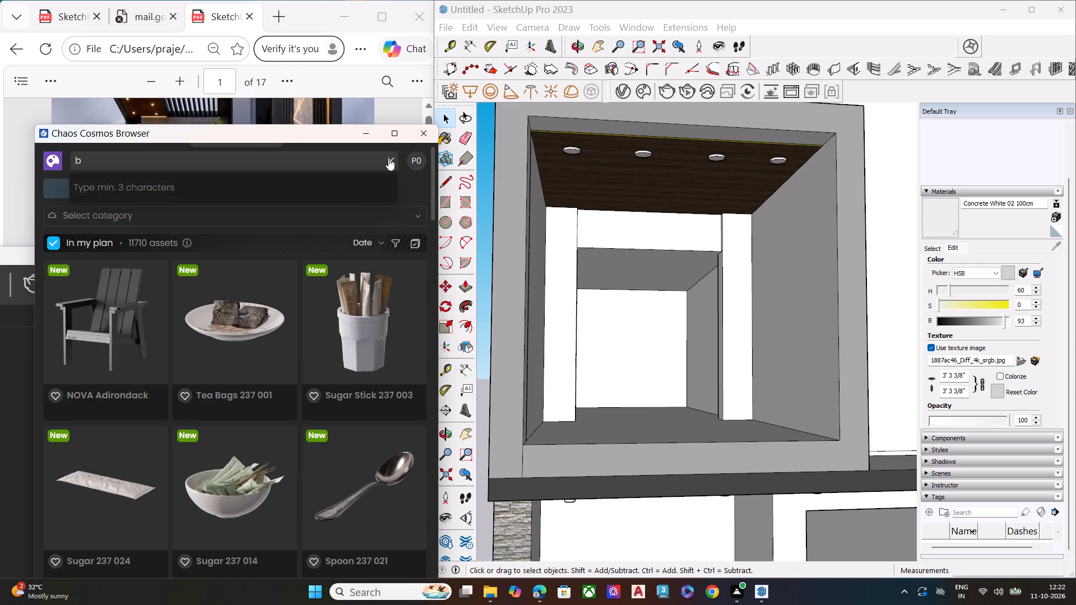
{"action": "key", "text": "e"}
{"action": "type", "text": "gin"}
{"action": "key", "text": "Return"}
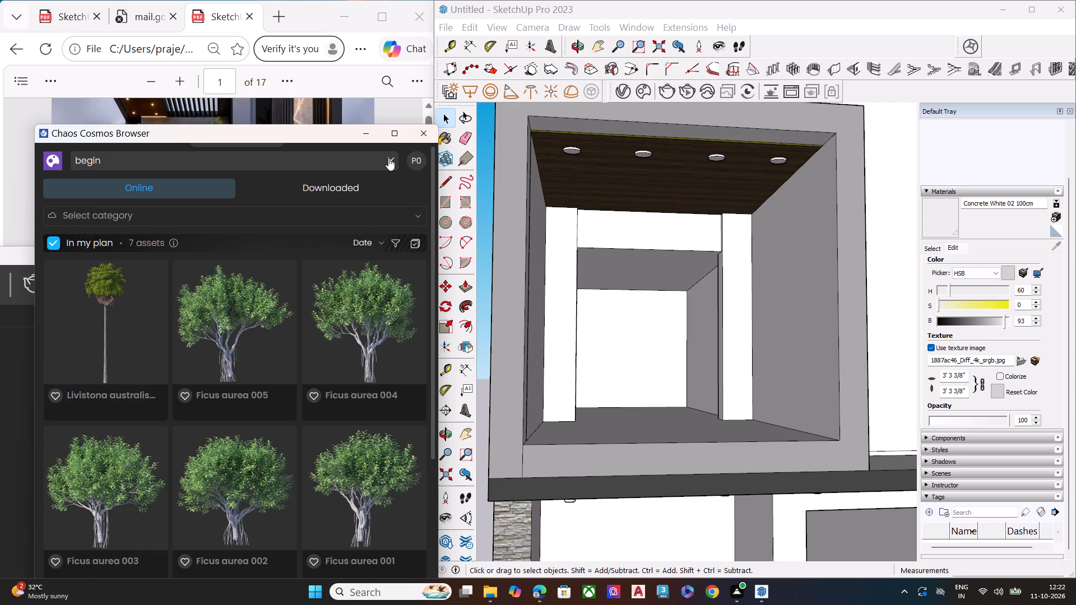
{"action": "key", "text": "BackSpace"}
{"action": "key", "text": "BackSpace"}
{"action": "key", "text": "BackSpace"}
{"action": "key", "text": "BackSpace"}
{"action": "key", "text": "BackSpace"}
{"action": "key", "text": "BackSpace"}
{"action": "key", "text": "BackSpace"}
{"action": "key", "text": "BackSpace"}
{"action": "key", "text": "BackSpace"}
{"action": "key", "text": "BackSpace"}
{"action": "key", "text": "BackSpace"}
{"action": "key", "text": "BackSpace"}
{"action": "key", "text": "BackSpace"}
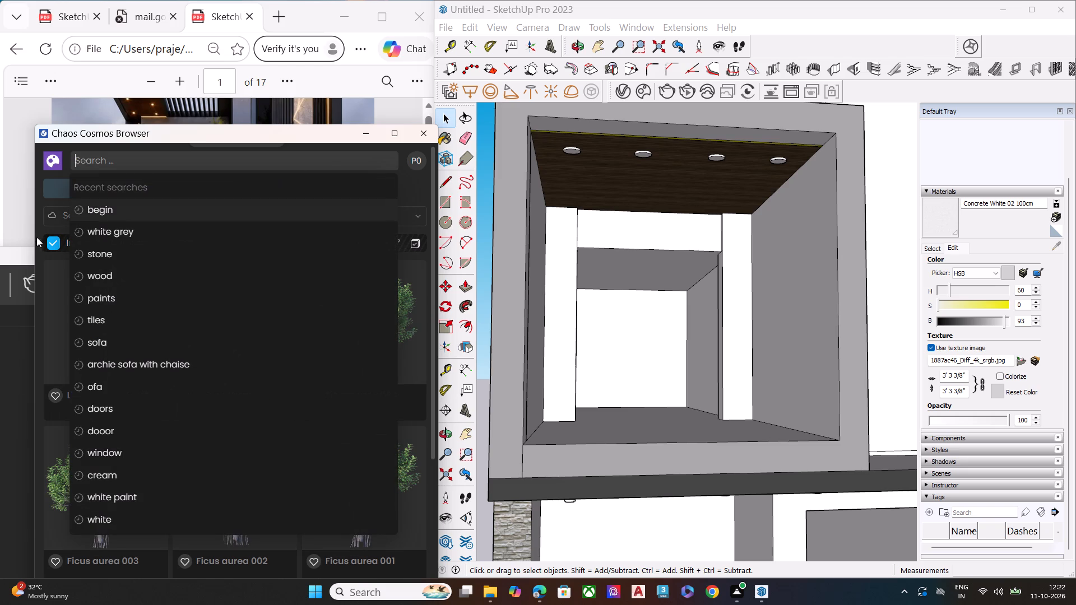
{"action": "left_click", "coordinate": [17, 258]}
Examine the balcony box interior and the ground-floor openings from several angles for surfaces still needing material.
{"action": "scroll", "coordinate": [563, 331], "scroll_direction": "down", "scroll_amount": 5}
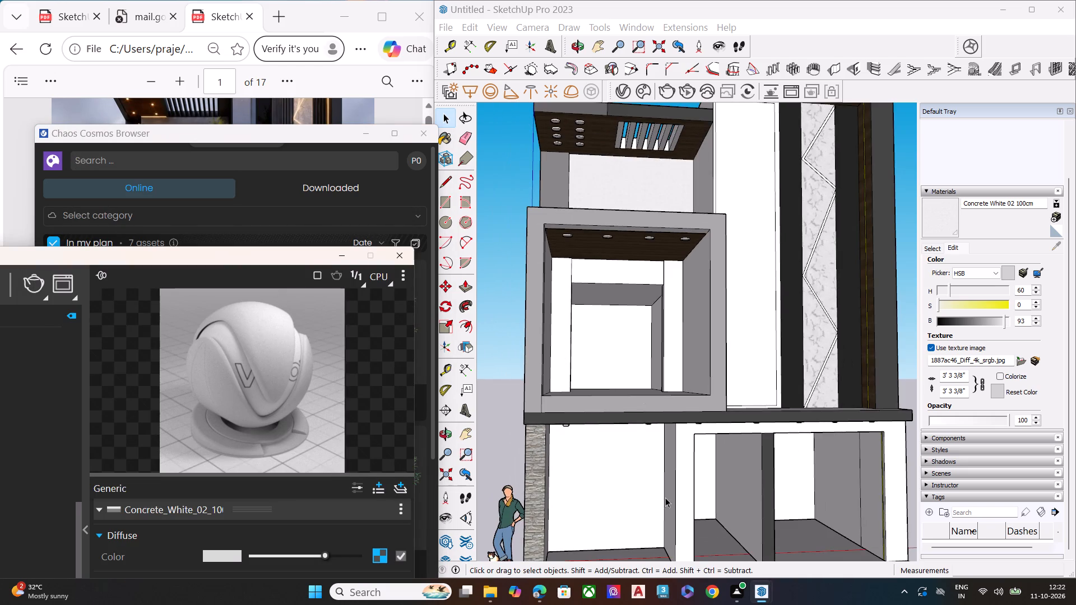
{"action": "scroll", "coordinate": [754, 407], "scroll_direction": "down", "scroll_amount": 2}
{"action": "scroll", "coordinate": [753, 407], "scroll_direction": "up", "scroll_amount": 1}
{"action": "scroll", "coordinate": [753, 407], "scroll_direction": "down", "scroll_amount": 2}
{"action": "scroll", "coordinate": [753, 407], "scroll_direction": "up", "scroll_amount": 6}
{"action": "scroll", "coordinate": [753, 407], "scroll_direction": "down", "scroll_amount": 7}
{"action": "scroll", "coordinate": [753, 407], "scroll_direction": "up", "scroll_amount": 6}
{"action": "key", "text": "space"}
{"action": "scroll", "coordinate": [753, 407], "scroll_direction": "down", "scroll_amount": 6}
{"action": "scroll", "coordinate": [753, 407], "scroll_direction": "up", "scroll_amount": 3}
{"action": "scroll", "coordinate": [745, 410], "scroll_direction": "down", "scroll_amount": 5}
{"action": "middle_click_drag", "start_coordinate": [799, 365], "coordinate": [664, 452]}
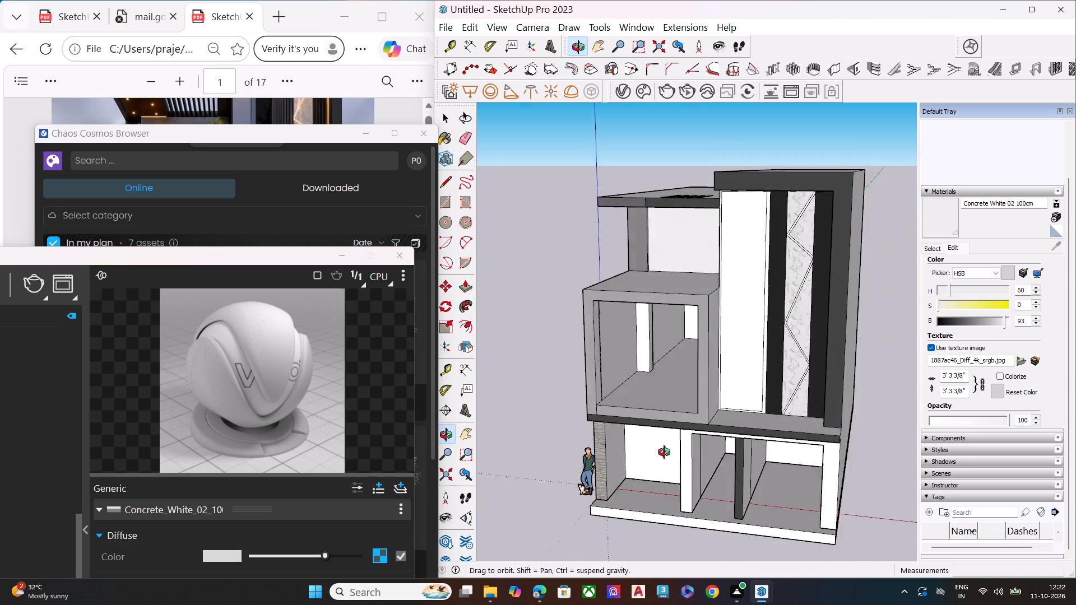
{"action": "middle_click_drag", "start_coordinate": [664, 452], "coordinate": [610, 458]}
{"action": "scroll", "coordinate": [611, 422], "scroll_direction": "up", "scroll_amount": 1}
{"action": "scroll", "coordinate": [679, 367], "scroll_direction": "down", "scroll_amount": 5}
{"action": "scroll", "coordinate": [675, 408], "scroll_direction": "up", "scroll_amount": 12}
{"action": "middle_click_drag", "start_coordinate": [675, 408], "coordinate": [700, 353]}
{"action": "left_click", "coordinate": [655, 370]}
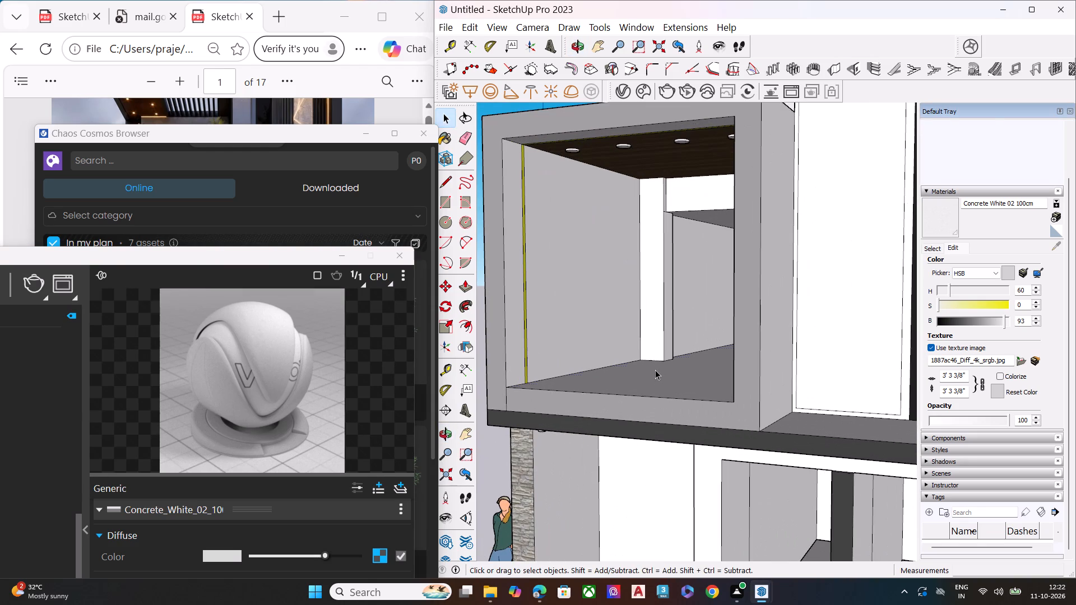
{"action": "key", "text": "space"}
{"action": "scroll", "coordinate": [660, 370], "scroll_direction": "down", "scroll_amount": 4}
{"action": "scroll", "coordinate": [665, 370], "scroll_direction": "up", "scroll_amount": 1}
{"action": "scroll", "coordinate": [667, 370], "scroll_direction": "down", "scroll_amount": 2}
{"action": "left_click", "coordinate": [490, 336]}
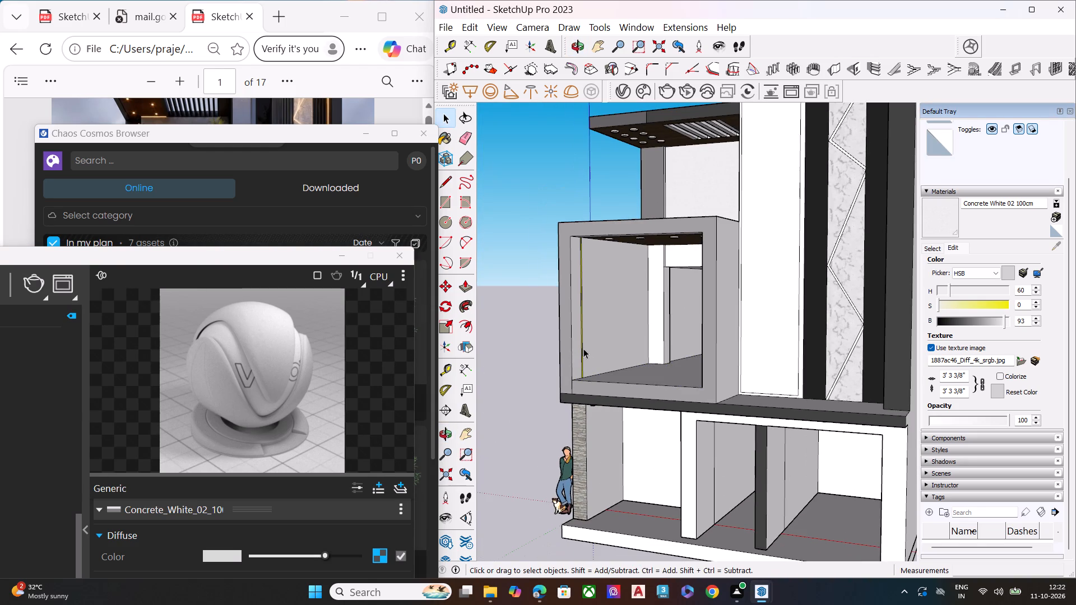
{"action": "middle_click_drag", "start_coordinate": [685, 397], "coordinate": [738, 398]}
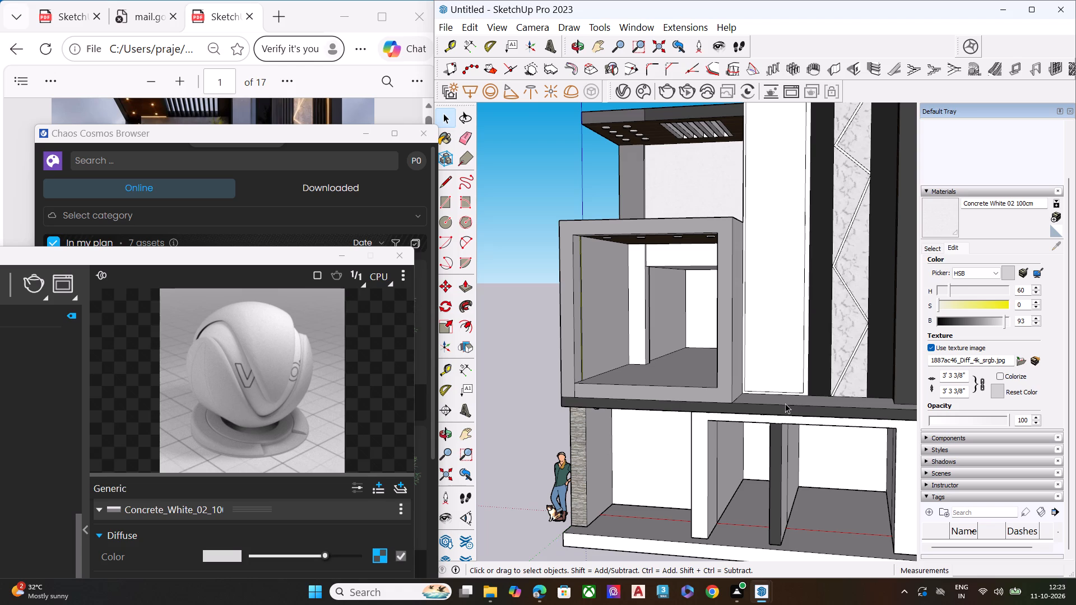
Create a new Generic V-Ray material in the asset editor.
{"action": "left_click_drag", "start_coordinate": [219, 257], "coordinate": [293, 174]}
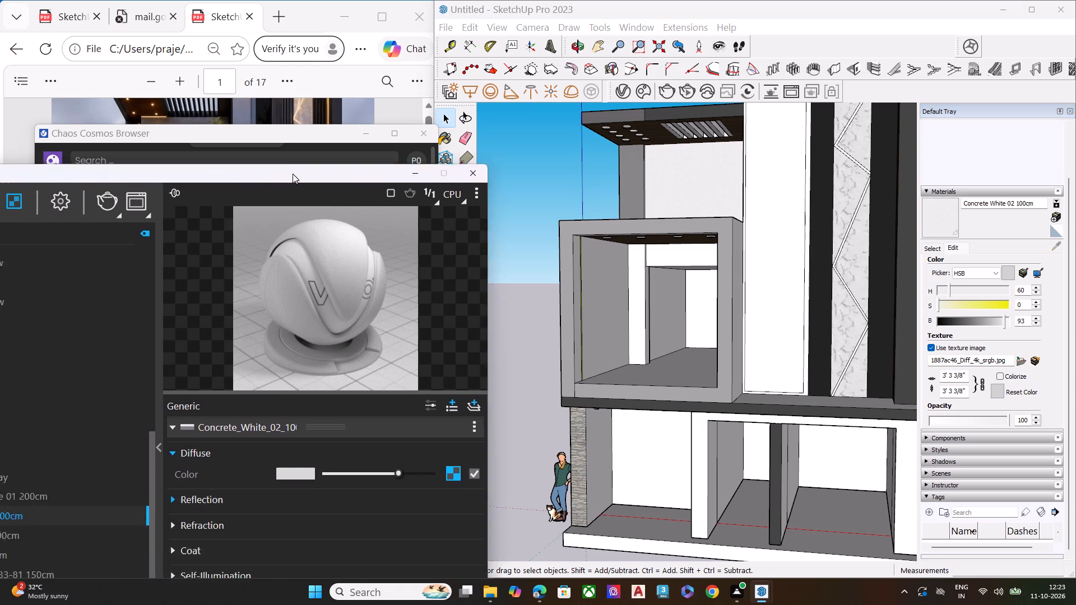
{"action": "left_click_drag", "start_coordinate": [293, 174], "coordinate": [599, 29]}
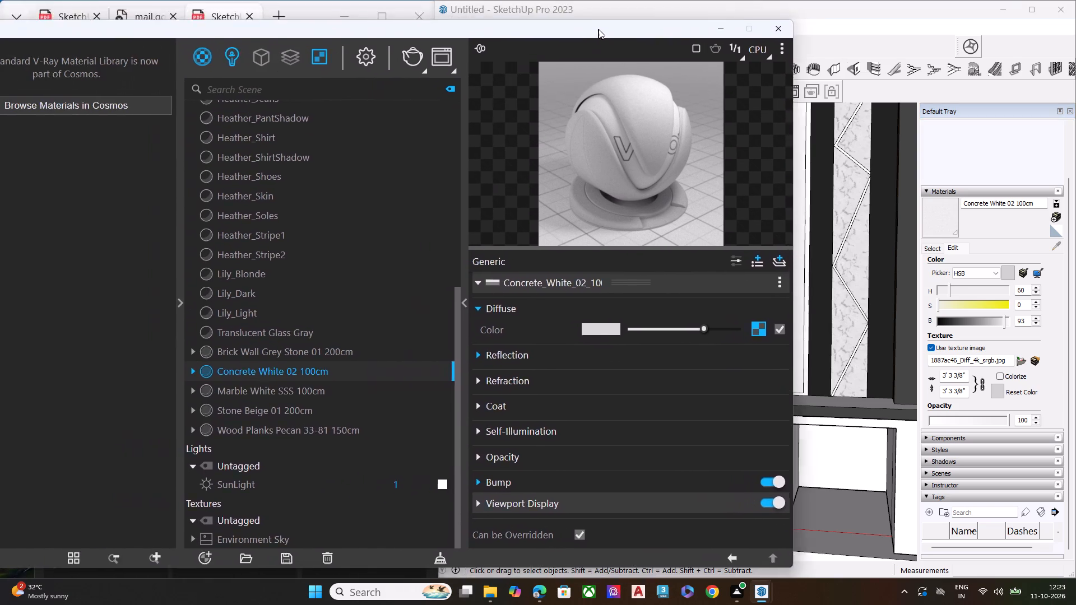
{"action": "left_click_drag", "start_coordinate": [599, 29], "coordinate": [544, 6]}
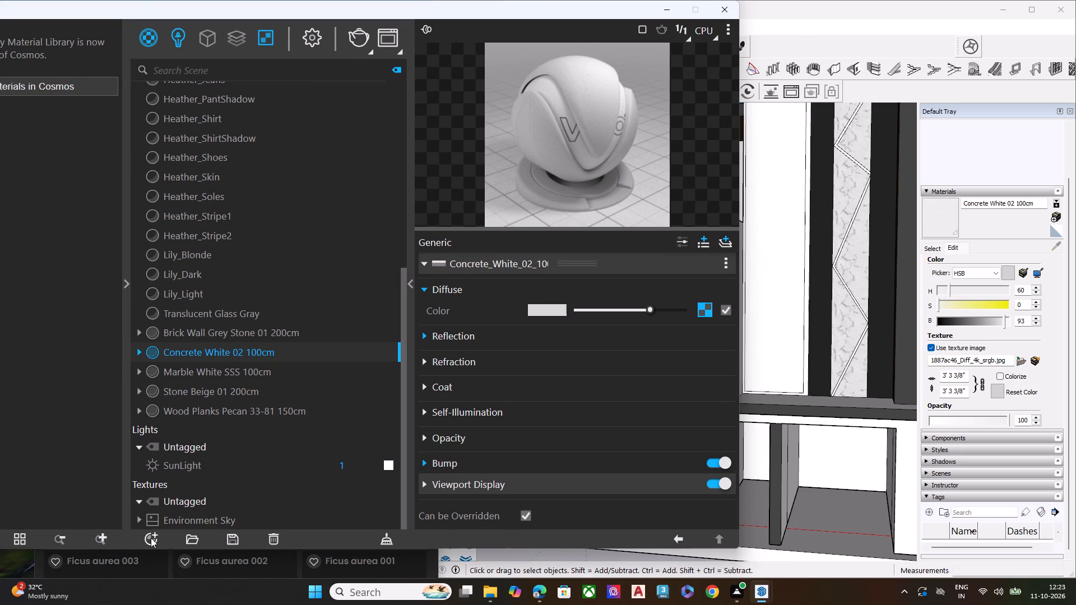
{"action": "left_click", "coordinate": [151, 538]}
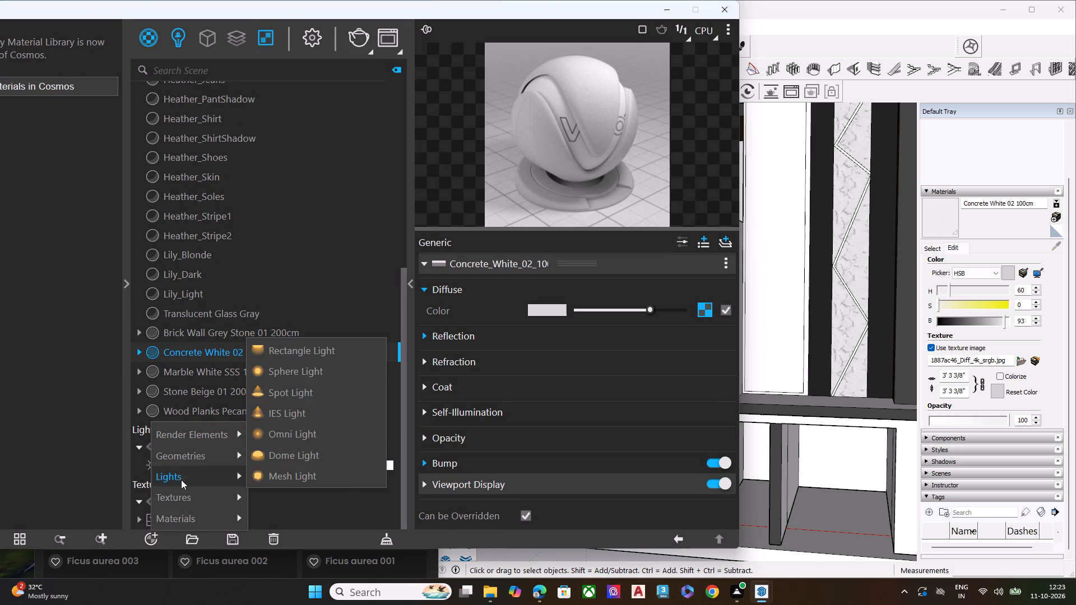
{"action": "left_click", "coordinate": [188, 519]}
{"action": "left_click", "coordinate": [339, 264]}
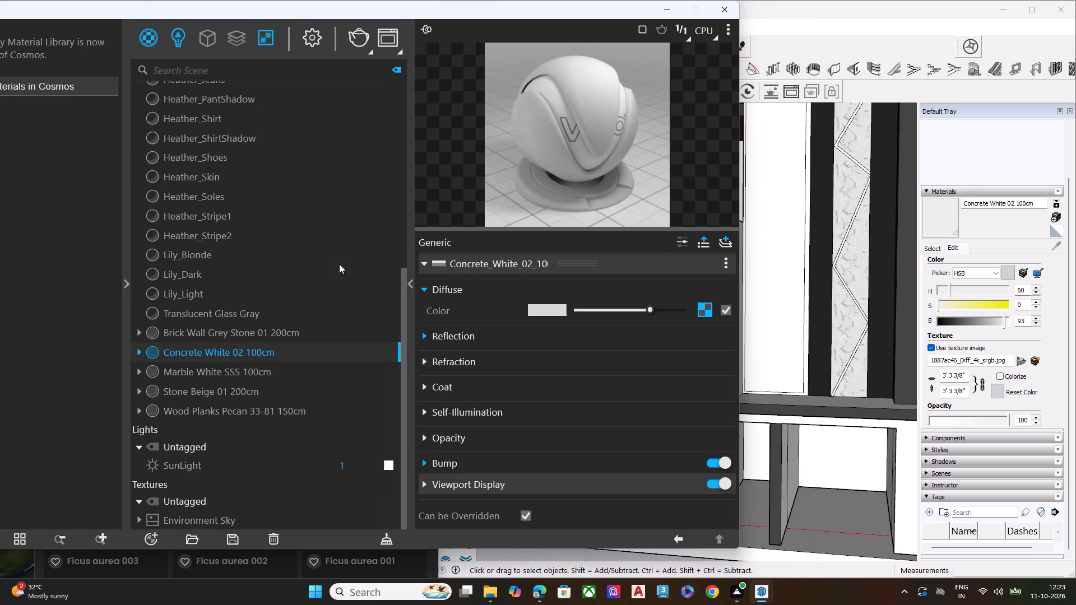
Switch the Generic material's diffuse colour range to 0 to 255 and set its red value to 218.
{"action": "left_click", "coordinate": [550, 311]}
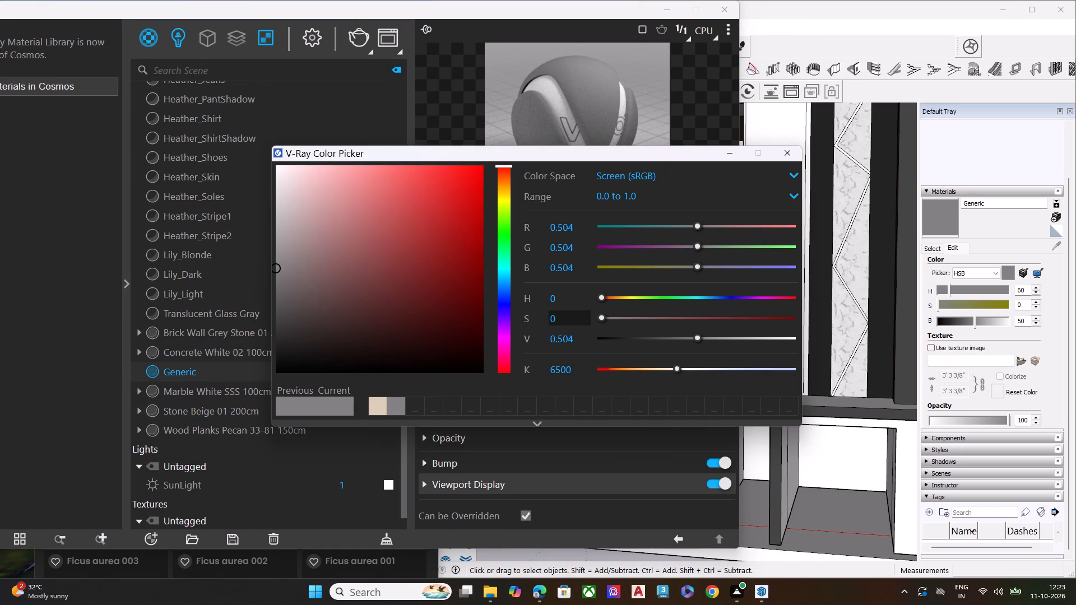
{"action": "left_click", "coordinate": [607, 195]}
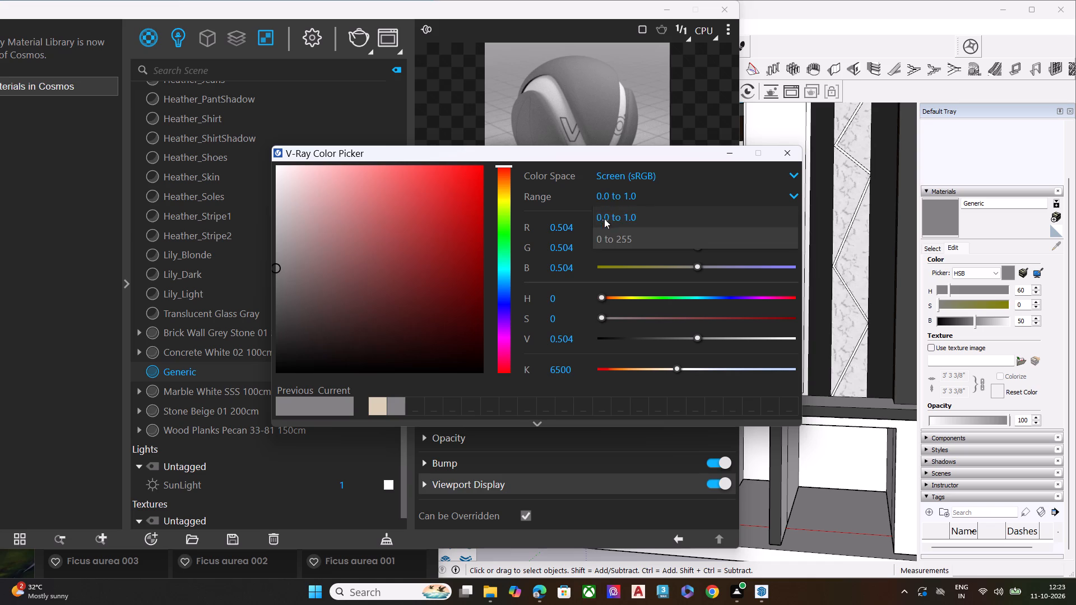
{"action": "left_click", "coordinate": [604, 234]}
{"action": "left_click", "coordinate": [572, 230]}
{"action": "key", "text": "BackSpace"}
{"action": "key", "text": "BackSpace"}
{"action": "key", "text": "BackSpace"}
{"action": "key", "text": "BackSpace"}
{"action": "key", "text": "BackSpace"}
{"action": "key", "text": "BackSpace"}
{"action": "key", "text": "BackSpace"}
{"action": "key", "text": "BackSpace"}
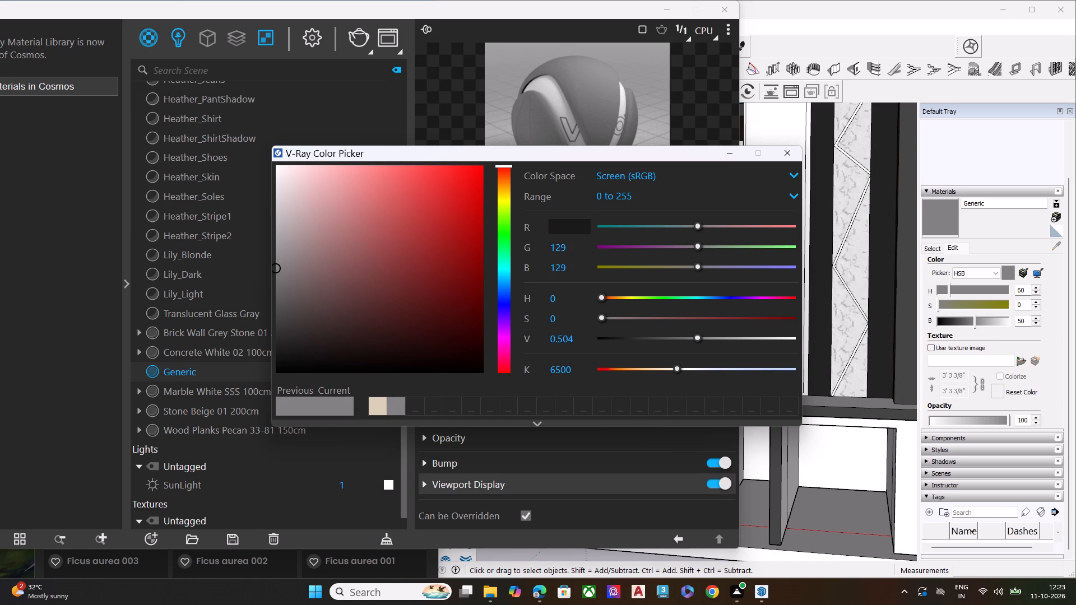
{"action": "type", "text": "218"}
{"action": "key", "text": "Return"}
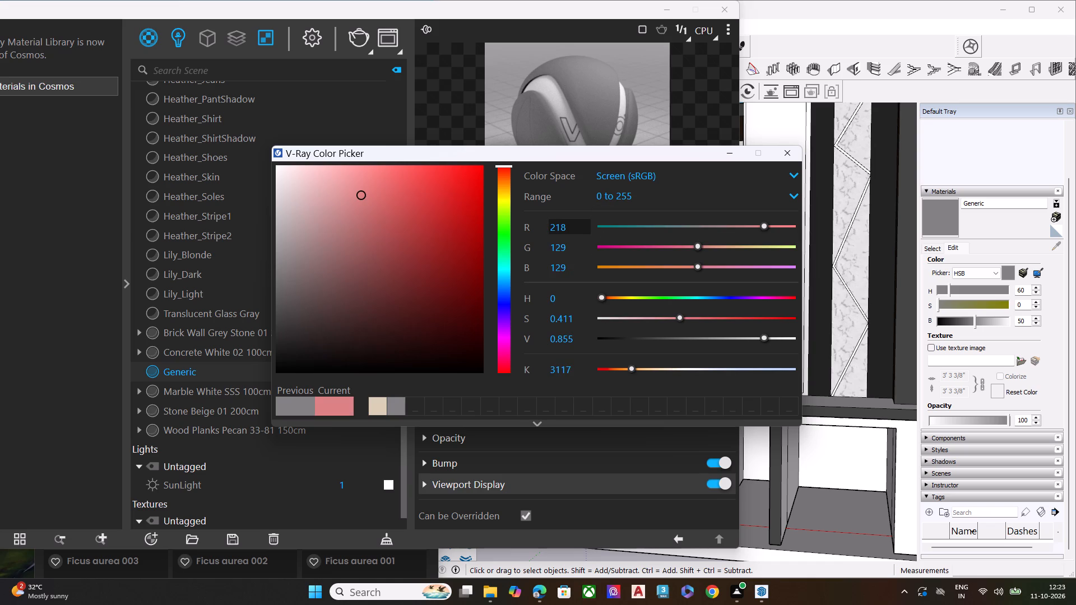
Set the green value of the Generic material's diffuse colour to 205.
{"action": "left_click", "coordinate": [571, 253]}
{"action": "key", "text": "BackSpace"}
{"action": "key", "text": "BackSpace"}
{"action": "key", "text": "BackSpace"}
{"action": "key", "text": "BackSpace"}
{"action": "key", "text": "BackSpace"}
{"action": "key", "text": "BackSpace"}
{"action": "key", "text": "BackSpace"}
{"action": "key", "text": "BackSpace"}
{"action": "key", "text": "BackSpace"}
{"action": "key", "text": "BackSpace"}
{"action": "key", "text": "BackSpace"}
{"action": "key", "text": "BackSpace"}
{"action": "key", "text": "BackSpace"}
{"action": "key", "text": "BackSpace"}
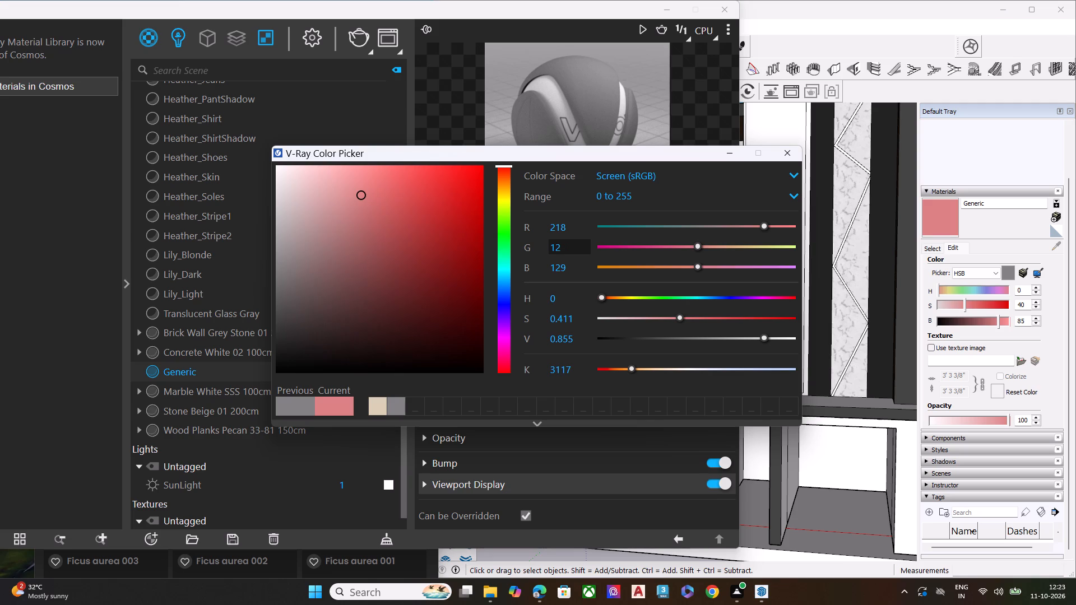
{"action": "type", "text": "205"}
{"action": "key", "text": "Return"}
Set the blue value of the Generic material's diffuse colour to 180 and close the colour picker.
{"action": "left_click", "coordinate": [576, 268]}
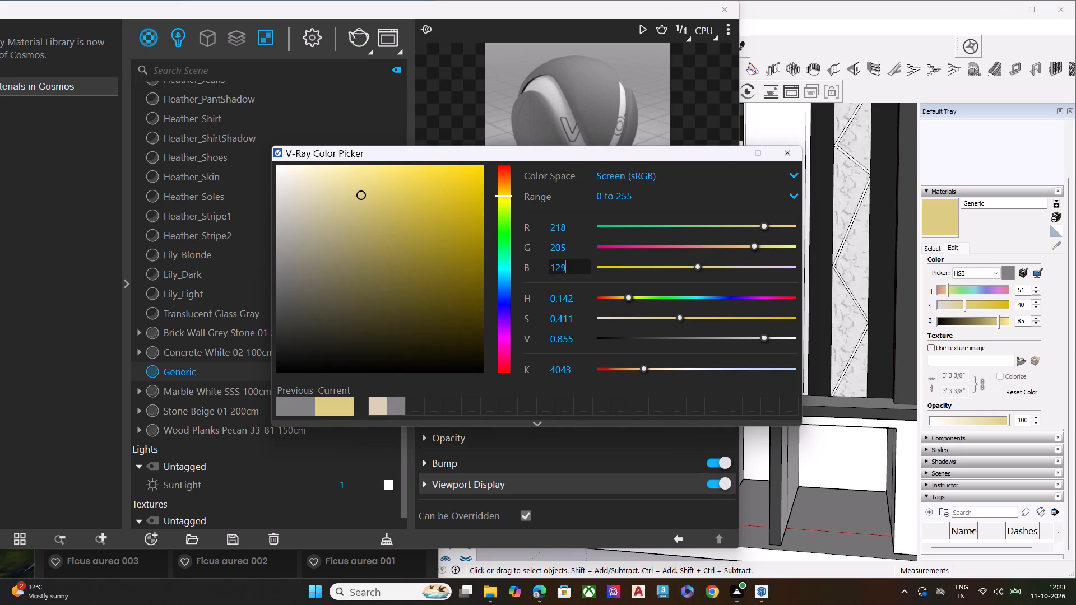
{"action": "key", "text": "BackSpace"}
{"action": "key", "text": "BackSpace"}
{"action": "key", "text": "BackSpace"}
{"action": "key", "text": "BackSpace"}
{"action": "key", "text": "BackSpace"}
{"action": "key", "text": "BackSpace"}
{"action": "key", "text": "BackSpace"}
{"action": "key", "text": "BackSpace"}
{"action": "key", "text": "BackSpace"}
{"action": "key", "text": "BackSpace"}
{"action": "key", "text": "BackSpace"}
{"action": "key", "text": "BackSpace"}
{"action": "key", "text": "BackSpace"}
{"action": "key", "text": "BackSpace"}
{"action": "key", "text": "BackSpace"}
{"action": "key", "text": "BackSpace"}
{"action": "type", "text": "180"}
{"action": "key", "text": "Return"}
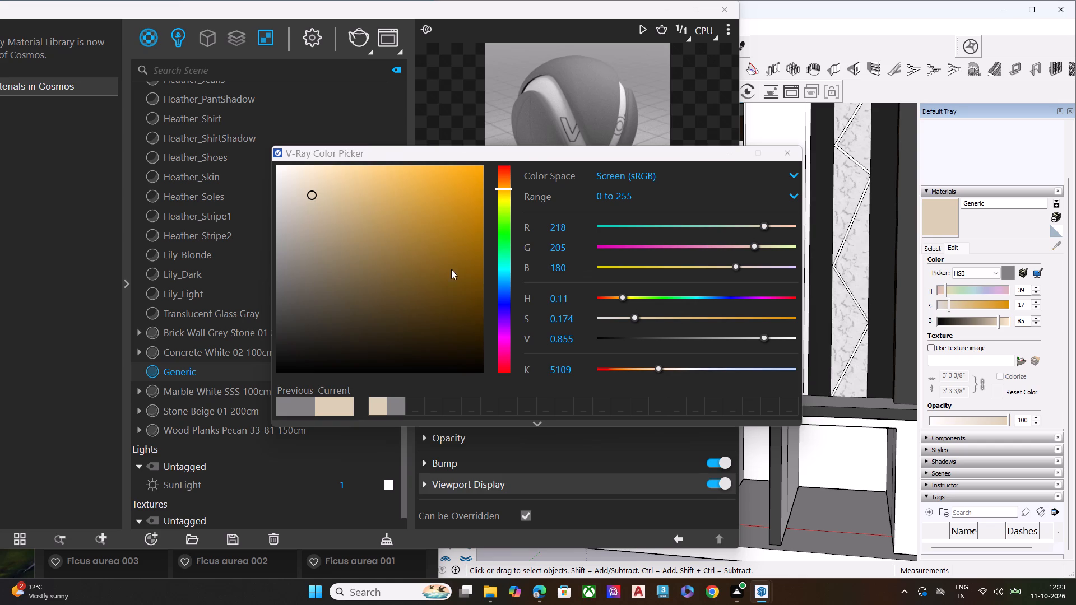
{"action": "left_click_drag", "start_coordinate": [547, 152], "coordinate": [415, 163]}
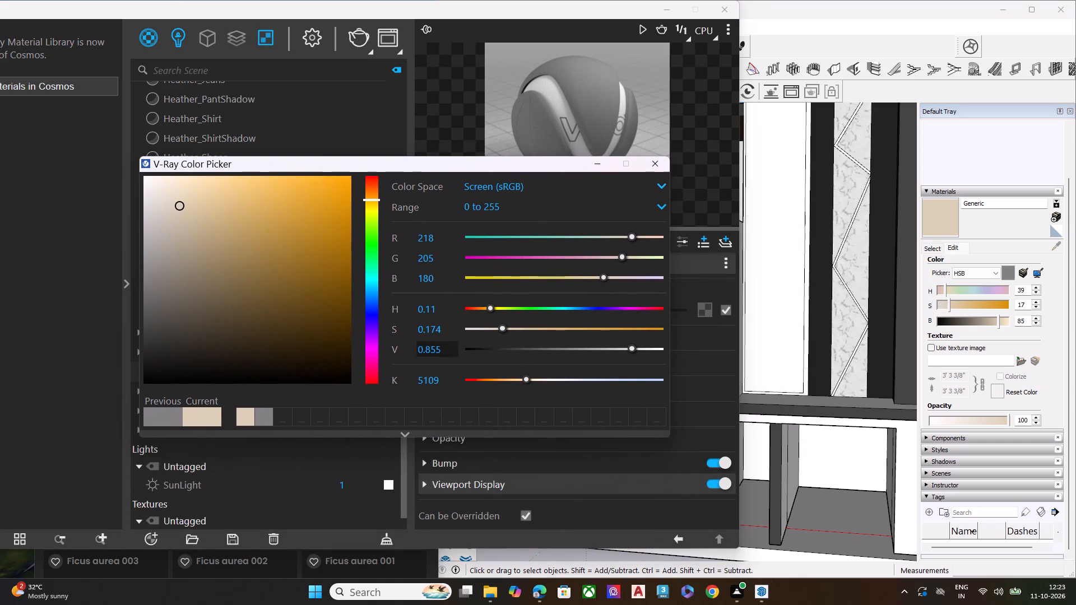
{"action": "left_click", "coordinate": [245, 416]}
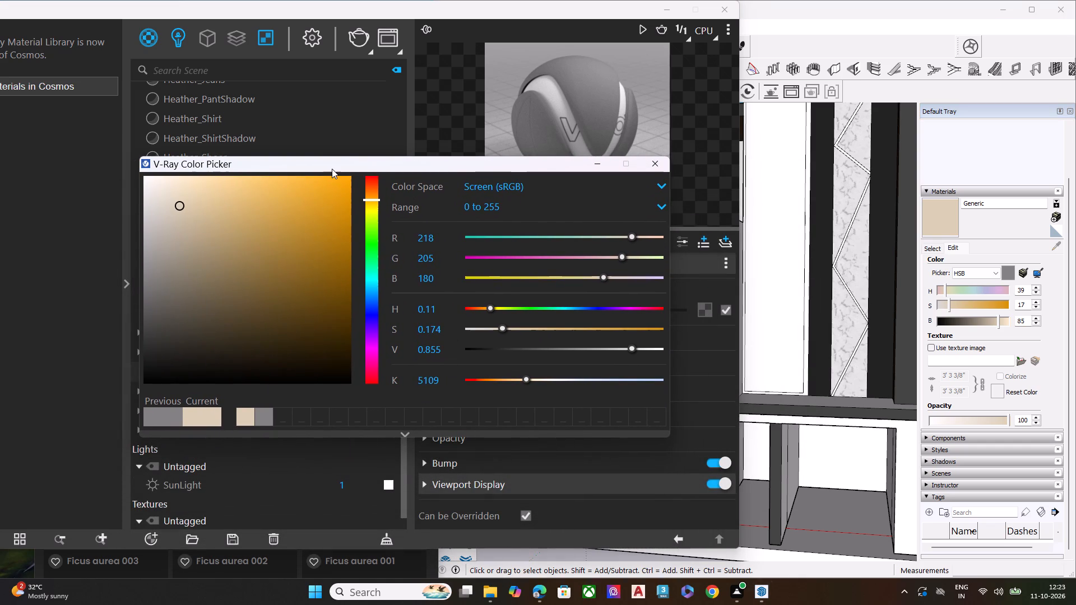
{"action": "left_click_drag", "start_coordinate": [332, 169], "coordinate": [272, 481]}
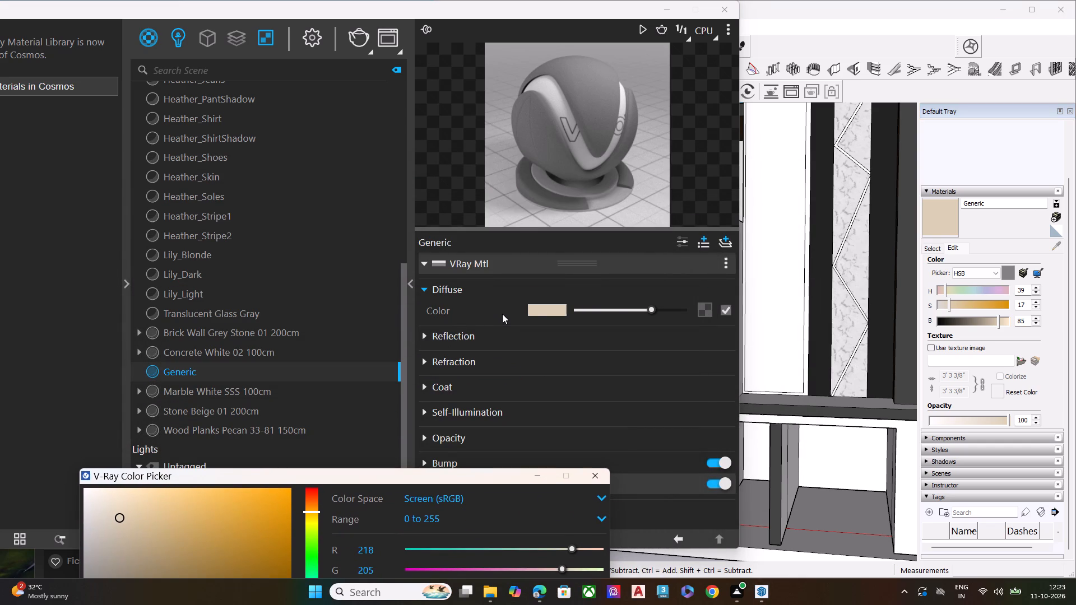
{"action": "left_click", "coordinate": [537, 311]}
{"action": "left_click", "coordinate": [599, 475]}
{"action": "left_click_drag", "start_coordinate": [471, 12], "coordinate": [145, 235]}
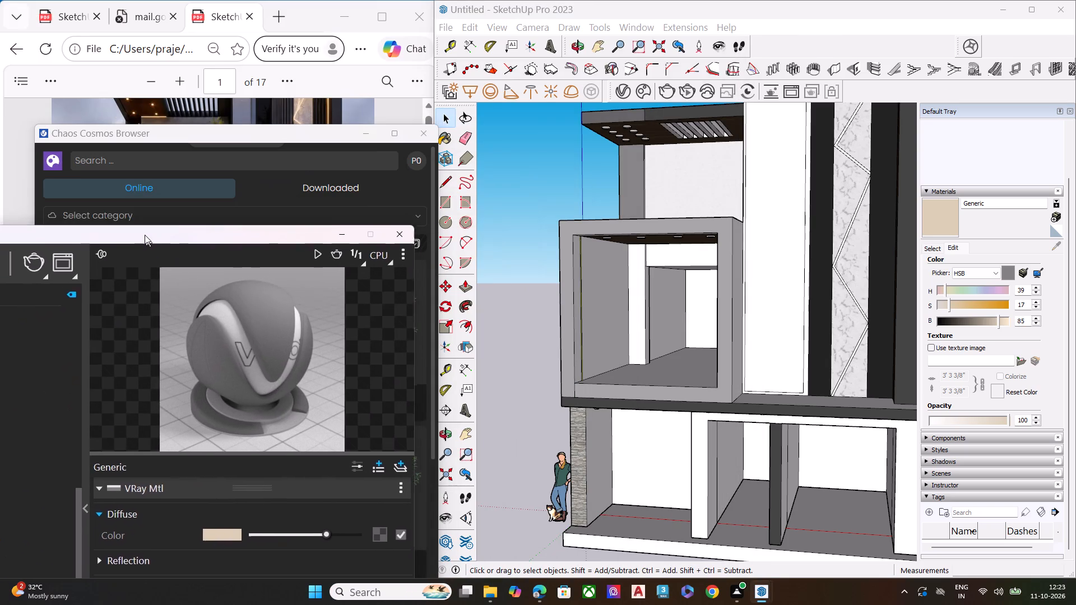
{"action": "left_click_drag", "start_coordinate": [145, 235], "coordinate": [132, 224]}
Paint the back wall and side walls of the room inside the balcony box with the beige Generic material.
{"action": "left_click", "coordinate": [948, 218]}
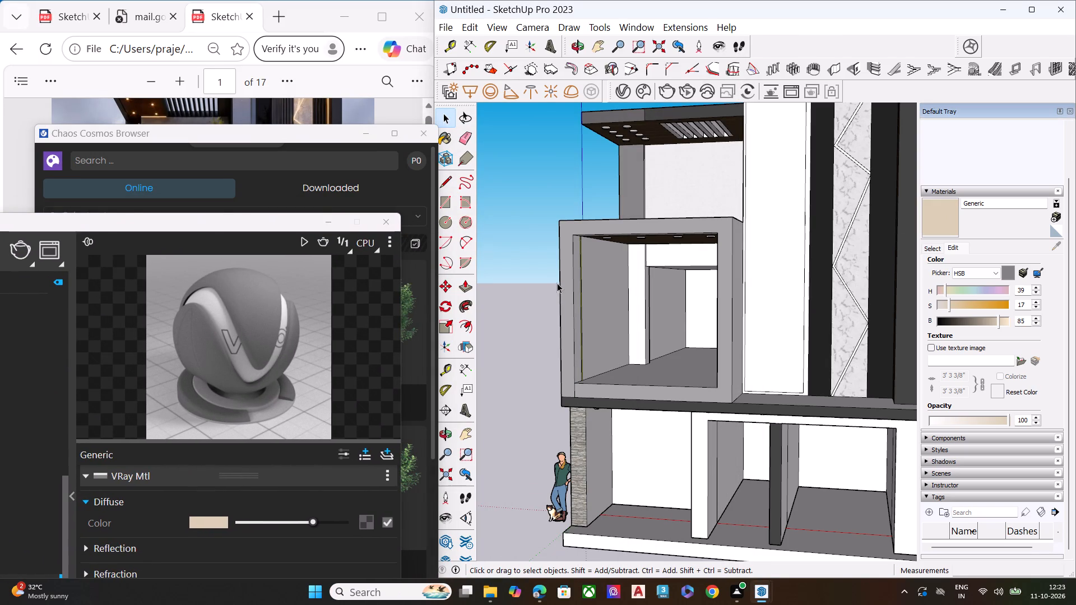
{"action": "scroll", "coordinate": [556, 281], "scroll_direction": "down", "scroll_amount": 5}
{"action": "middle_click_drag", "start_coordinate": [614, 352], "coordinate": [744, 297]}
{"action": "scroll", "coordinate": [616, 351], "scroll_direction": "down", "scroll_amount": 1}
{"action": "scroll", "coordinate": [653, 308], "scroll_direction": "up", "scroll_amount": 2}
{"action": "scroll", "coordinate": [616, 308], "scroll_direction": "down", "scroll_amount": 1}
{"action": "scroll", "coordinate": [611, 309], "scroll_direction": "up", "scroll_amount": 12}
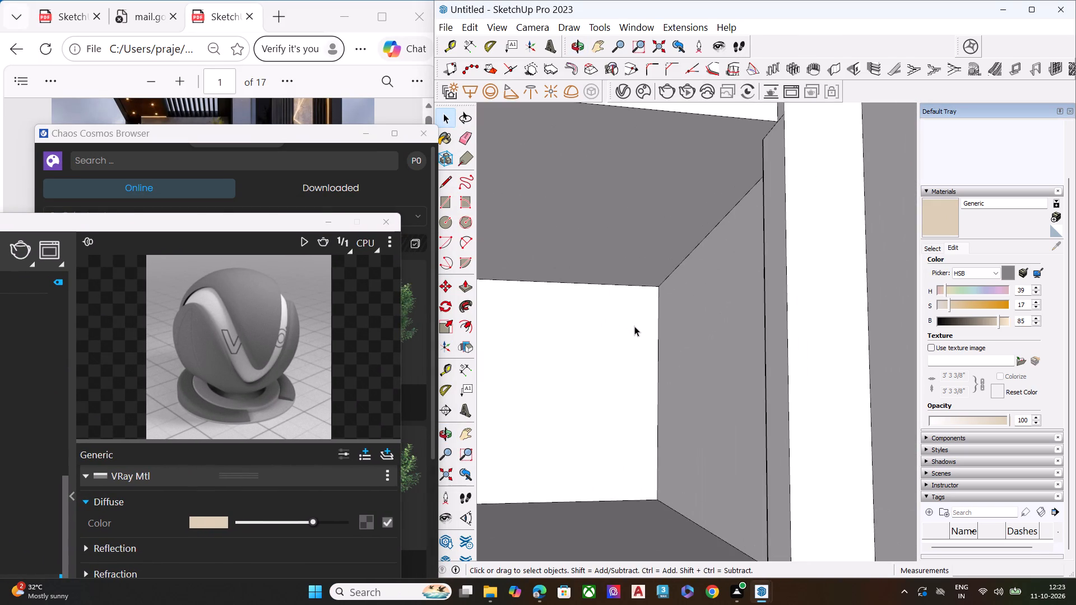
{"action": "middle_click_drag", "start_coordinate": [634, 327], "coordinate": [626, 364]}
{"action": "scroll", "coordinate": [629, 349], "scroll_direction": "down", "scroll_amount": 1}
{"action": "left_click", "coordinate": [933, 218]}
{"action": "left_click", "coordinate": [592, 371]}
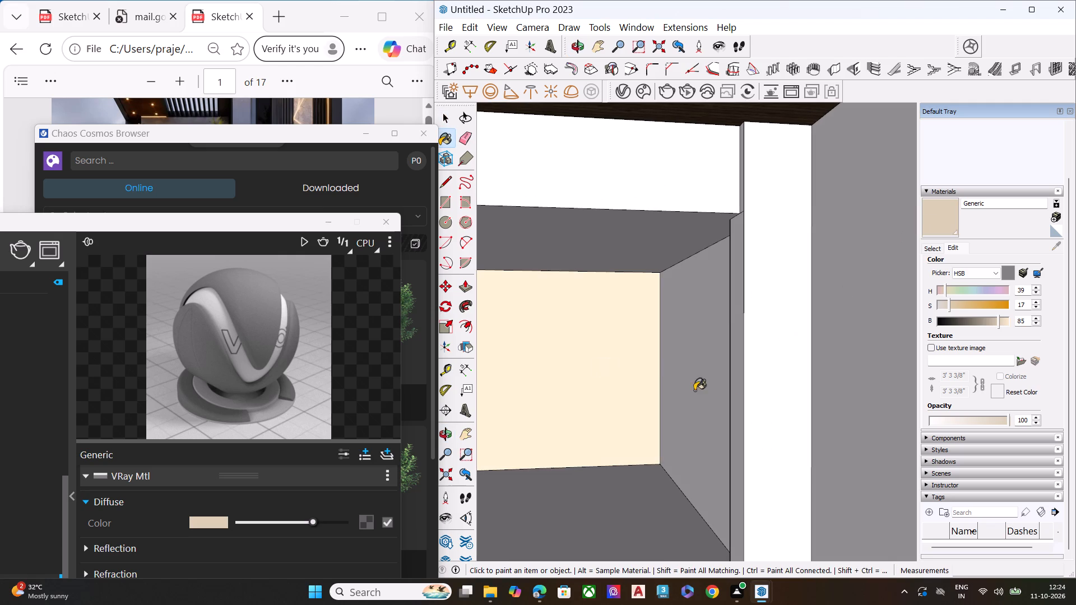
{"action": "left_click", "coordinate": [701, 384]}
{"action": "scroll", "coordinate": [768, 348], "scroll_direction": "down", "scroll_amount": 7}
{"action": "scroll", "coordinate": [783, 366], "scroll_direction": "up", "scroll_amount": 1}
{"action": "middle_click_drag", "start_coordinate": [783, 366], "coordinate": [583, 375]}
{"action": "scroll", "coordinate": [583, 375], "scroll_direction": "down", "scroll_amount": 1}
{"action": "scroll", "coordinate": [740, 364], "scroll_direction": "up", "scroll_amount": 2}
{"action": "left_click", "coordinate": [723, 365]}
Paint the back wall and both side walls of the ground-floor room beyond the dark post with the beige Generic material.
{"action": "middle_click_drag", "start_coordinate": [632, 373], "coordinate": [674, 325]}
{"action": "scroll", "coordinate": [516, 337], "scroll_direction": "down", "scroll_amount": 13}
{"action": "scroll", "coordinate": [611, 350], "scroll_direction": "up", "scroll_amount": 1}
{"action": "scroll", "coordinate": [611, 350], "scroll_direction": "down", "scroll_amount": 6}
{"action": "middle_click_drag", "start_coordinate": [624, 387], "coordinate": [692, 317]}
{"action": "scroll", "coordinate": [592, 444], "scroll_direction": "up", "scroll_amount": 8}
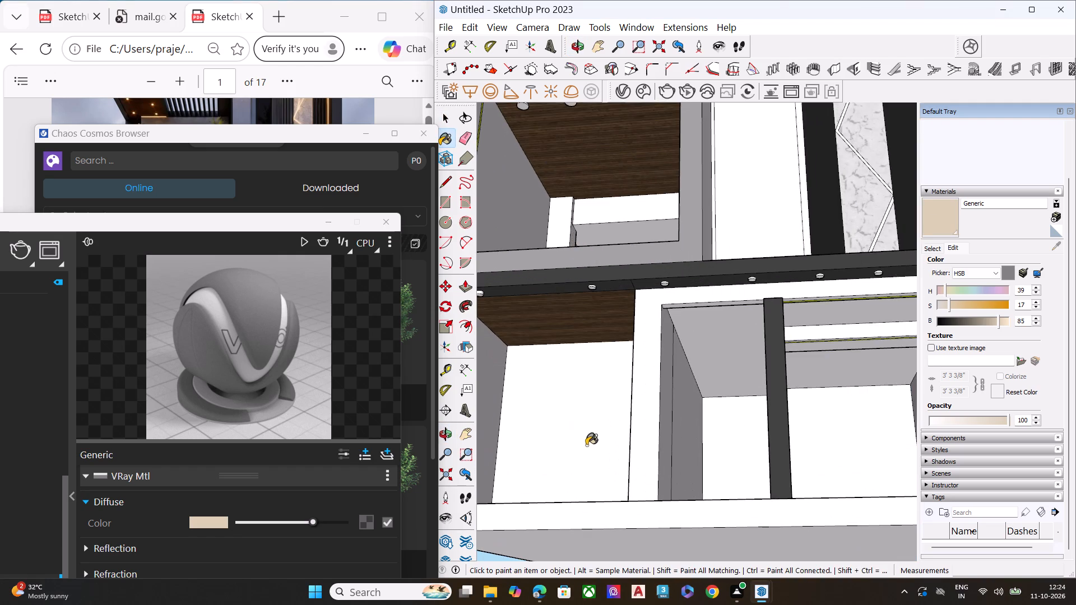
{"action": "scroll", "coordinate": [630, 412], "scroll_direction": "down", "scroll_amount": 6}
{"action": "middle_click_drag", "start_coordinate": [672, 440], "coordinate": [758, 506]}
{"action": "scroll", "coordinate": [792, 446], "scroll_direction": "up", "scroll_amount": 8}
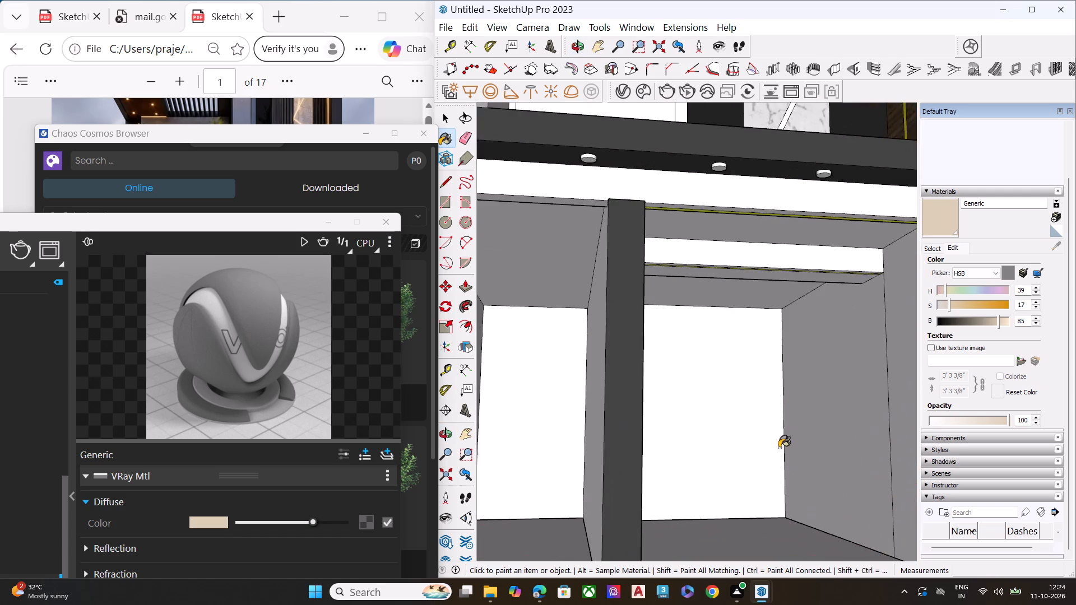
{"action": "middle_click_drag", "start_coordinate": [775, 448], "coordinate": [641, 435]}
{"action": "left_click", "coordinate": [687, 406]}
{"action": "left_click", "coordinate": [780, 403]}
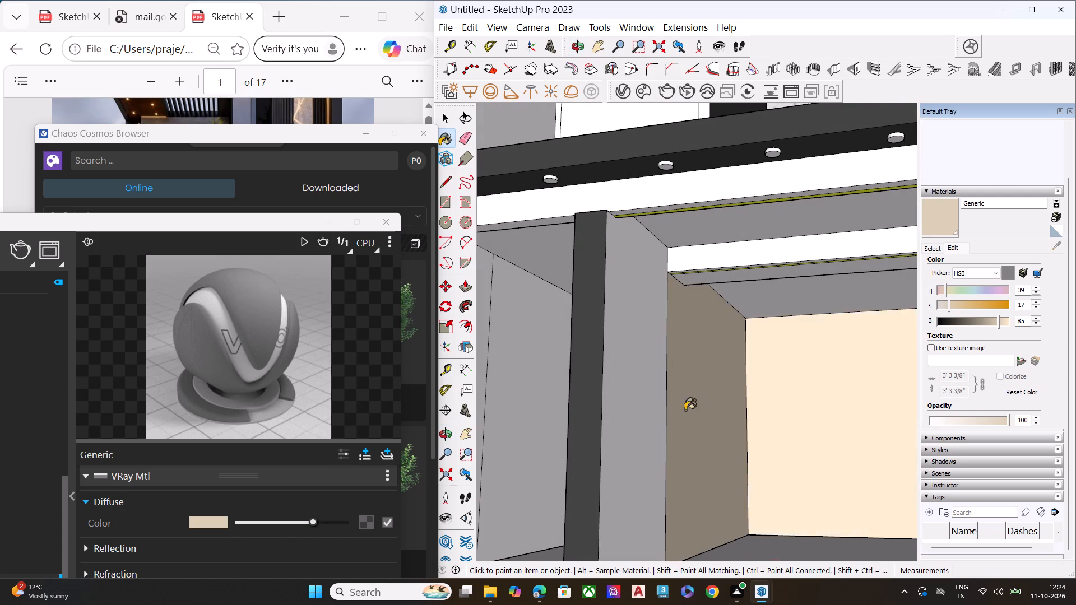
{"action": "scroll", "coordinate": [676, 412], "scroll_direction": "down", "scroll_amount": 4}
{"action": "scroll", "coordinate": [675, 413], "scroll_direction": "up", "scroll_amount": 1}
{"action": "scroll", "coordinate": [675, 413], "scroll_direction": "down", "scroll_amount": 3}
{"action": "middle_click_drag", "start_coordinate": [717, 435], "coordinate": [908, 444]}
{"action": "left_click", "coordinate": [789, 423]}
Examine the ground-floor openings and the facade above from several angles for surfaces still needing paint.
{"action": "middle_click_drag", "start_coordinate": [777, 417], "coordinate": [762, 363]}
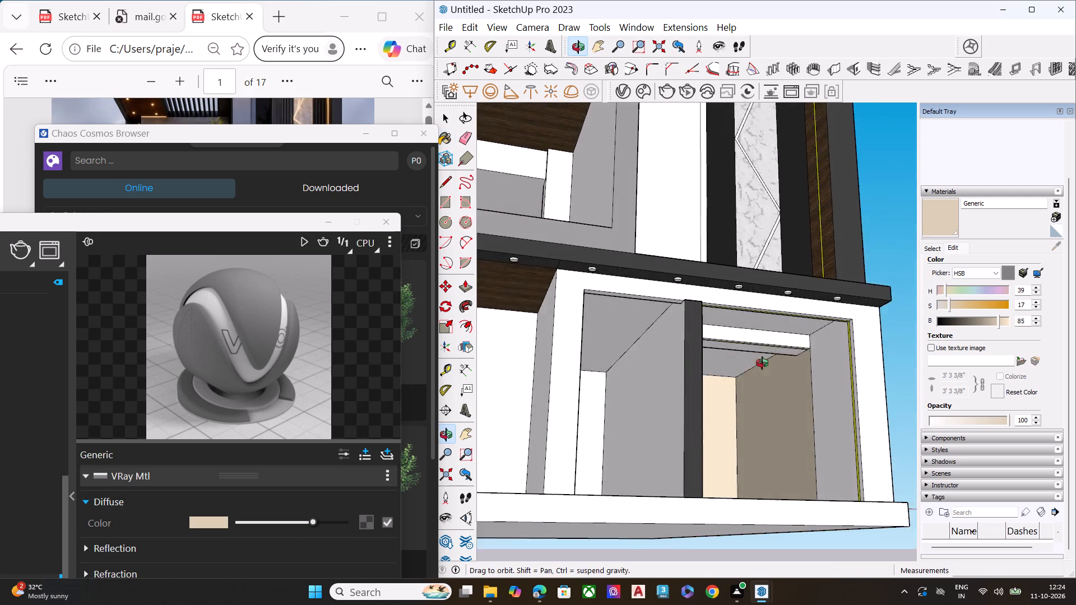
{"action": "middle_click_drag", "start_coordinate": [762, 363], "coordinate": [762, 355]}
{"action": "scroll", "coordinate": [743, 370], "scroll_direction": "down", "scroll_amount": 5}
{"action": "scroll", "coordinate": [790, 374], "scroll_direction": "up", "scroll_amount": 7}
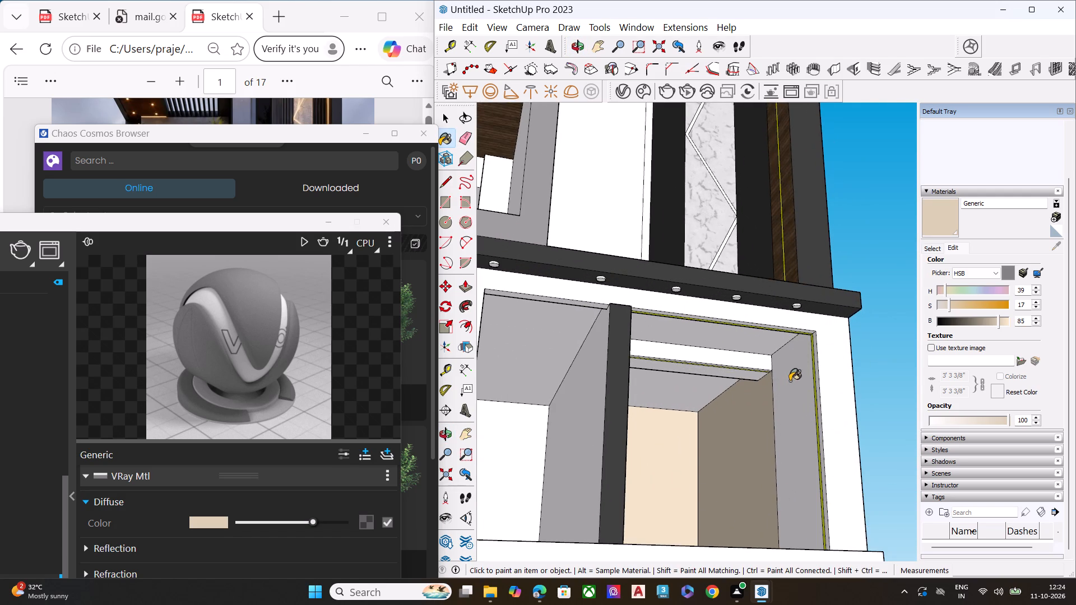
{"action": "scroll", "coordinate": [561, 401], "scroll_direction": "down", "scroll_amount": 4}
{"action": "middle_click_drag", "start_coordinate": [746, 409], "coordinate": [520, 404]}
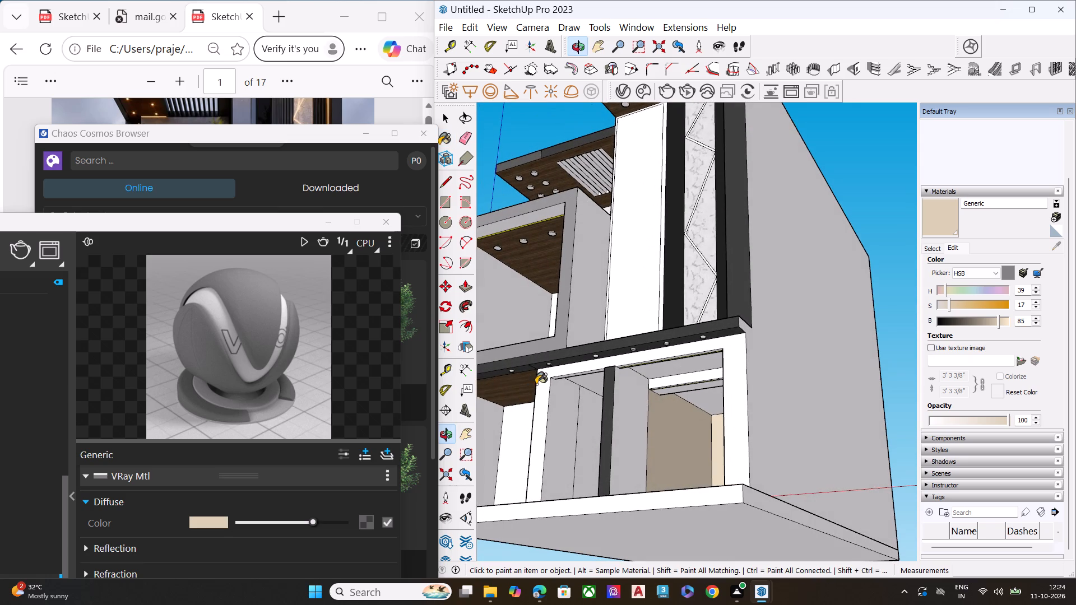
{"action": "middle_click_drag", "start_coordinate": [592, 381], "coordinate": [661, 379]}
{"action": "key", "text": "space"}
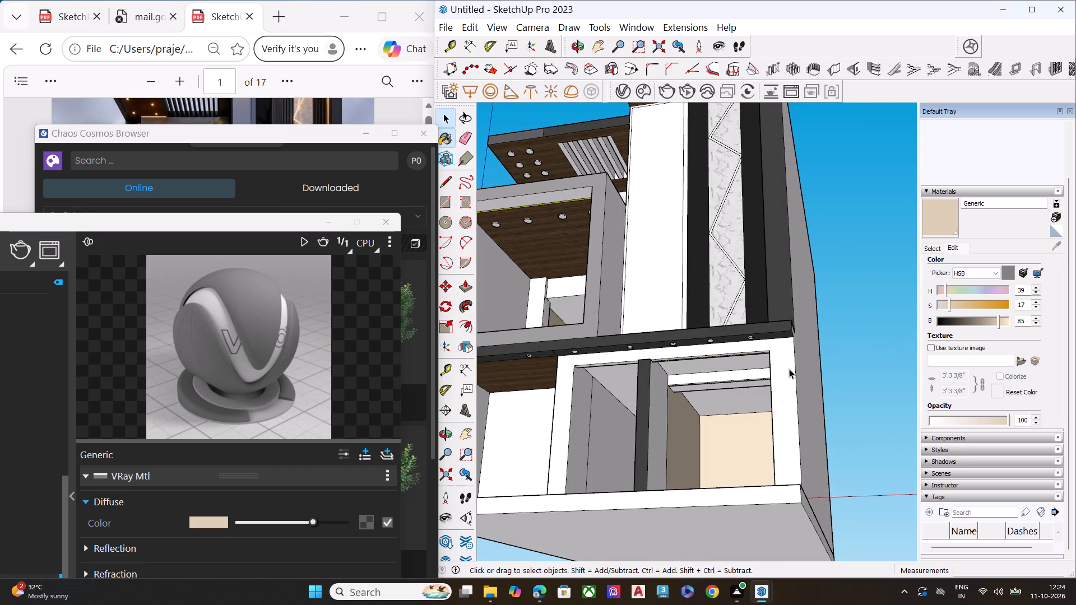
{"action": "left_click", "coordinate": [866, 360]}
Minimise the V-Ray asset editor and search the Chaos Cosmos library for "colours".
{"action": "left_click", "coordinate": [384, 225]}
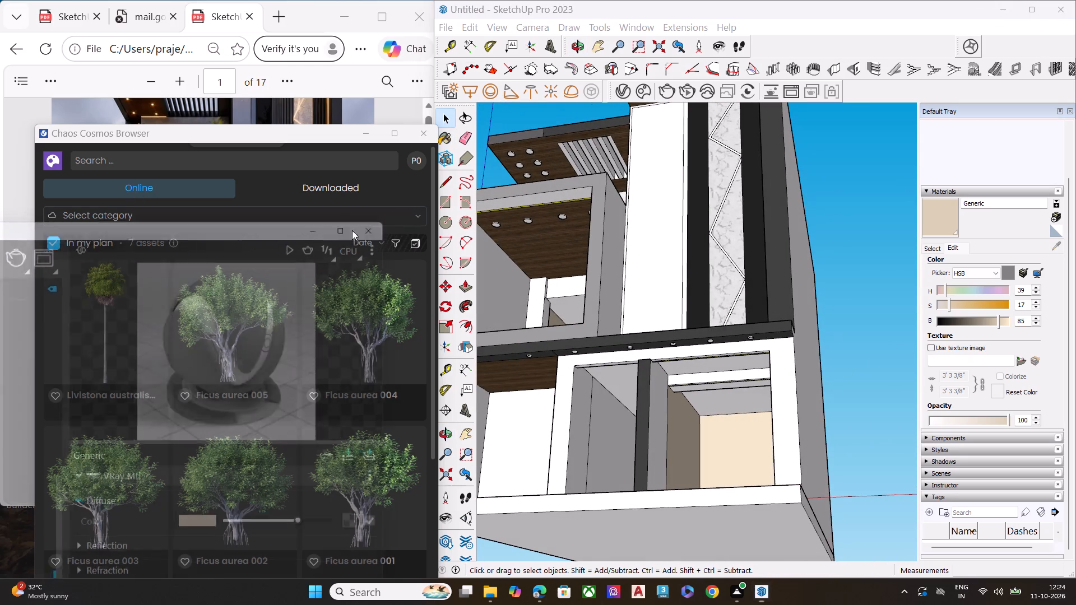
{"action": "left_click", "coordinate": [238, 160]}
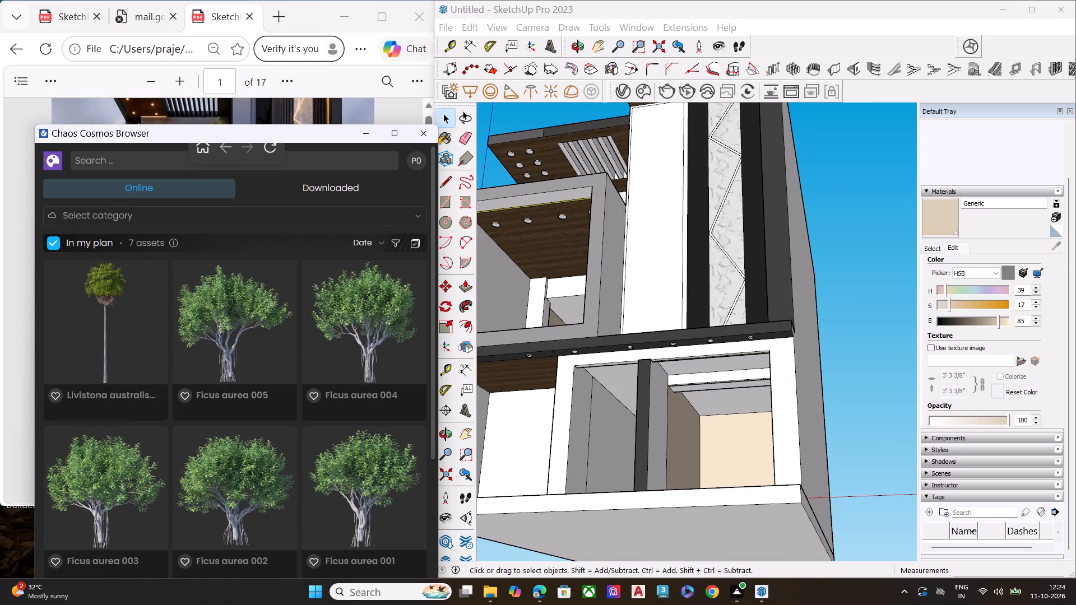
{"action": "left_click", "coordinate": [147, 164]}
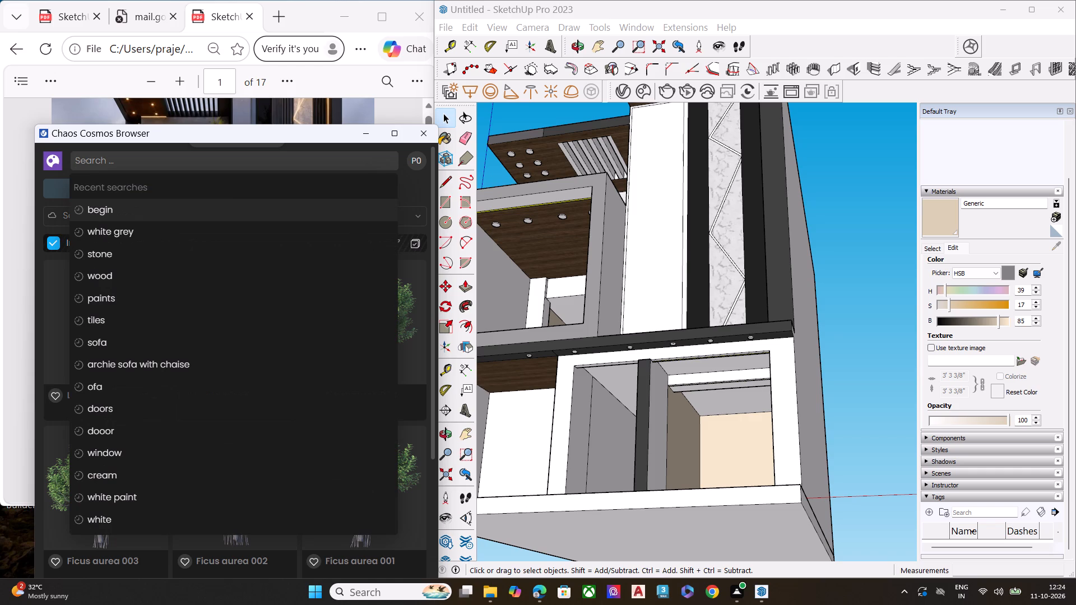
{"action": "type", "text": "colours"}
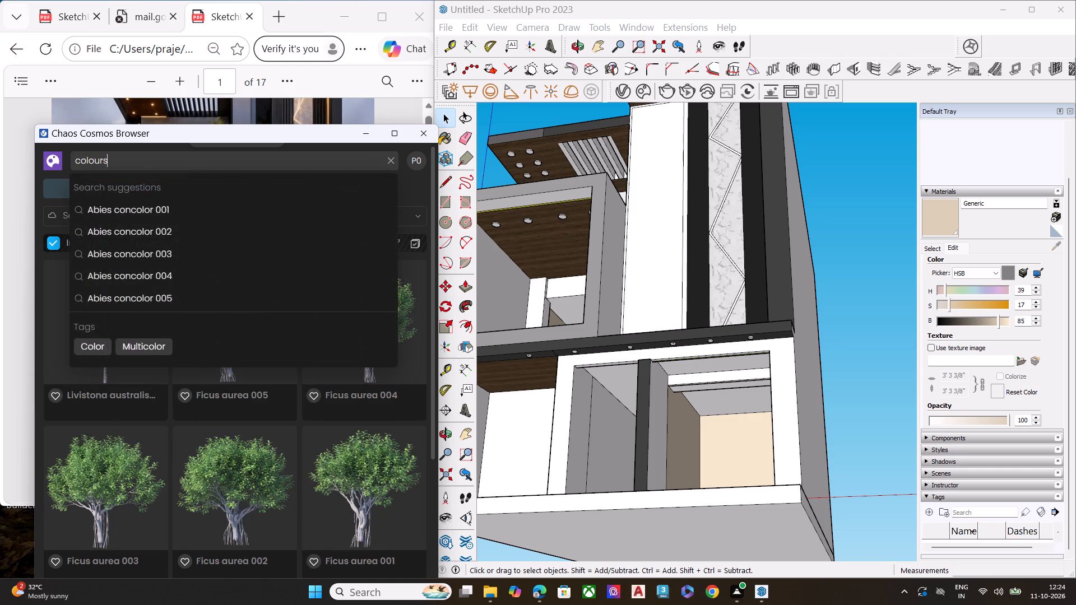
{"action": "key", "text": "Return"}
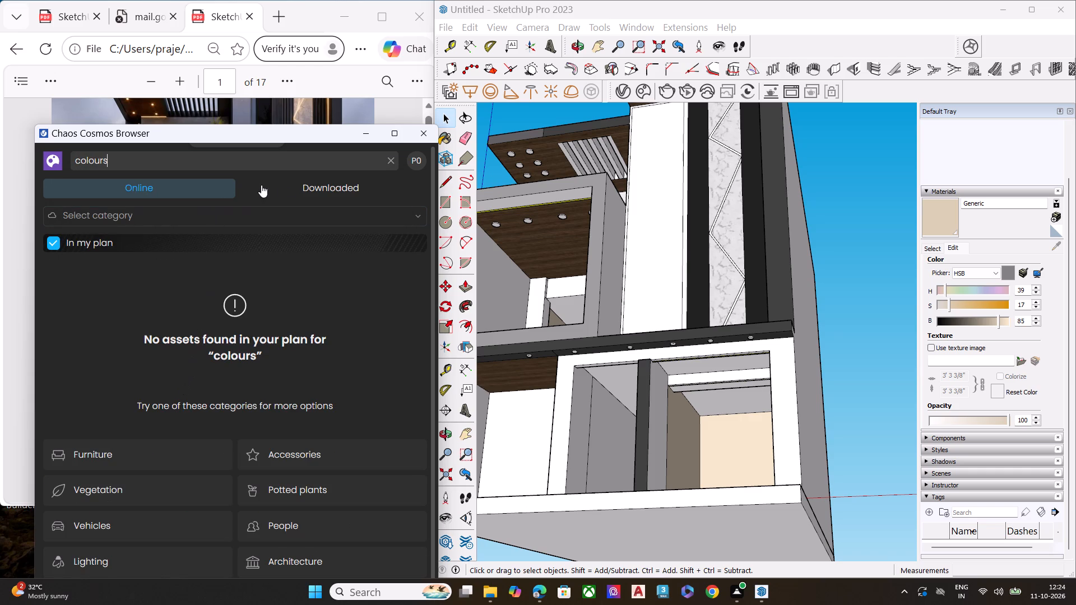
Search the Chaos Cosmos library for "paints" and import the yellow Wall Paint Fine Grain material.
{"action": "left_click", "coordinate": [393, 160]}
{"action": "type", "text": "paints"}
{"action": "key", "text": "Return"}
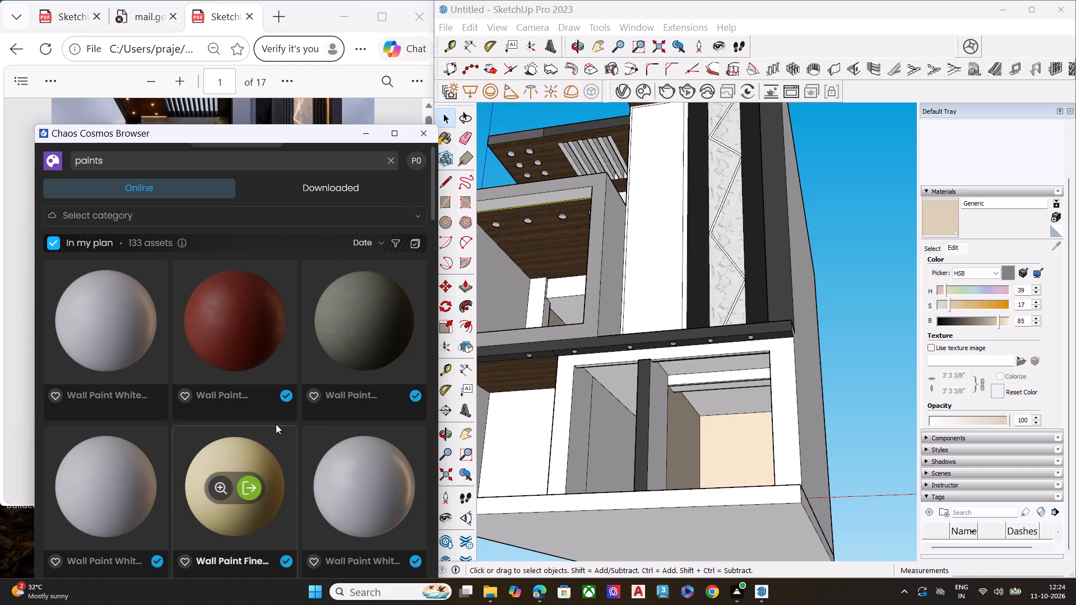
{"action": "scroll", "coordinate": [295, 408], "scroll_direction": "down", "scroll_amount": 4}
{"action": "scroll", "coordinate": [293, 409], "scroll_direction": "up", "scroll_amount": 3}
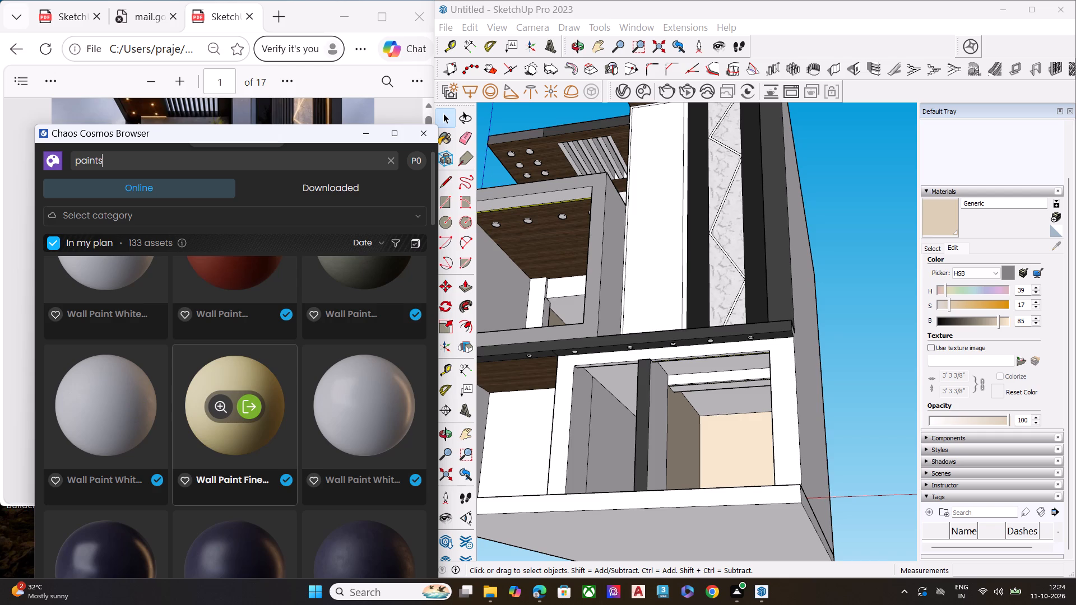
{"action": "left_click", "coordinate": [243, 406]}
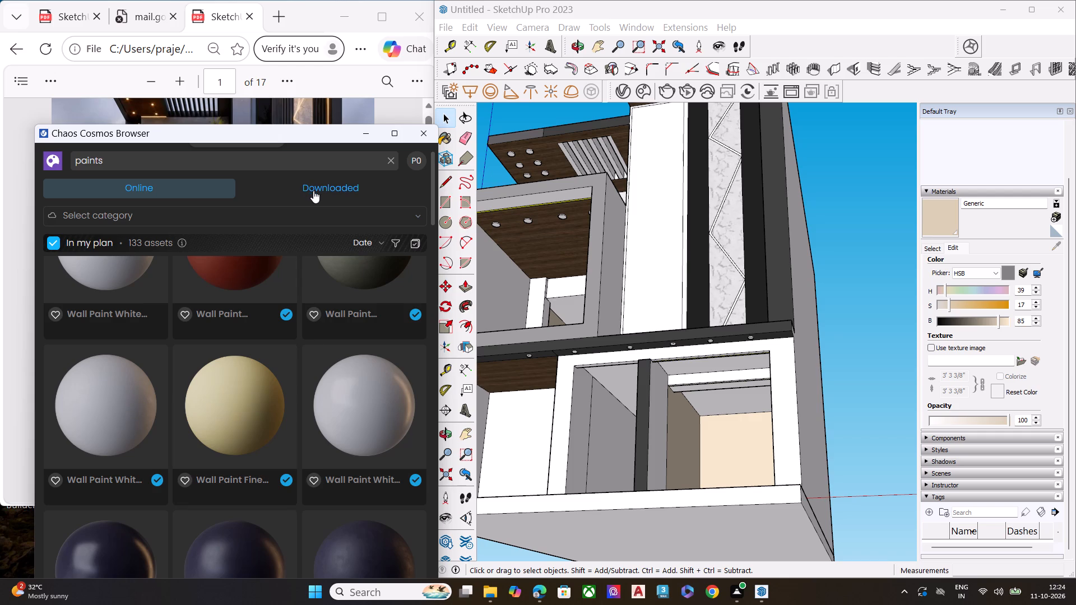
Make Wall Paint Fine Grain 01 Yellow 100cm the active paint material through the V-Ray asset editor.
{"action": "left_click", "coordinate": [619, 89]}
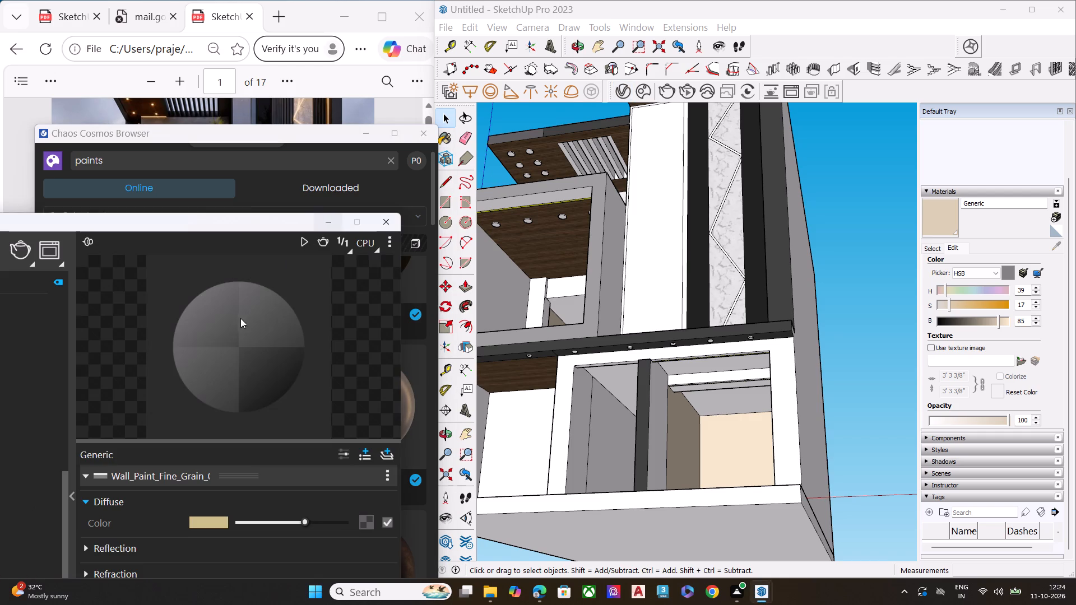
{"action": "left_click_drag", "start_coordinate": [228, 220], "coordinate": [504, 90]}
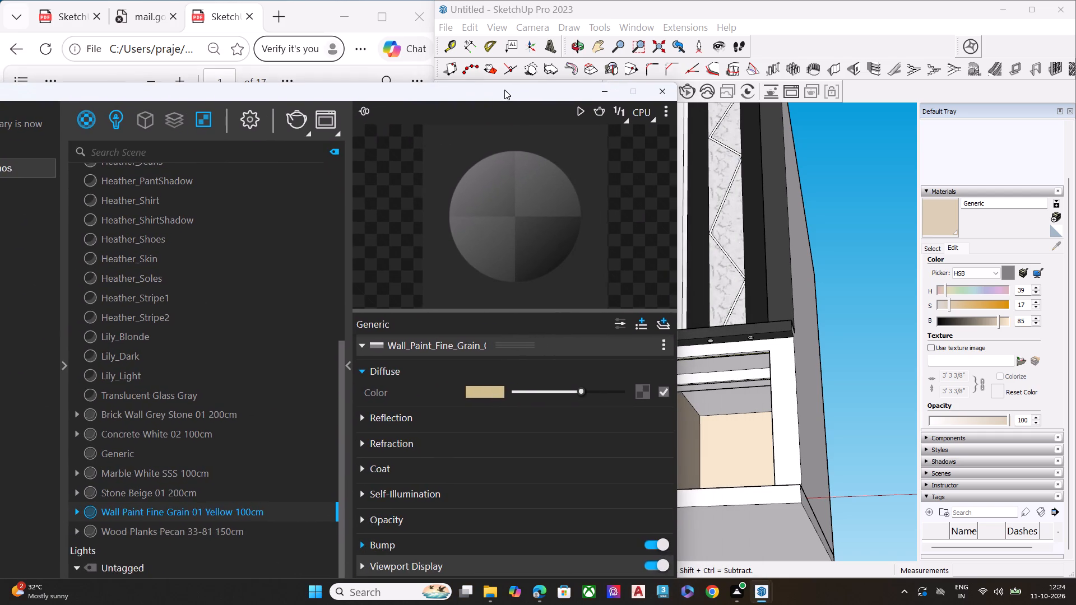
{"action": "left_click_drag", "start_coordinate": [504, 90], "coordinate": [503, 69]}
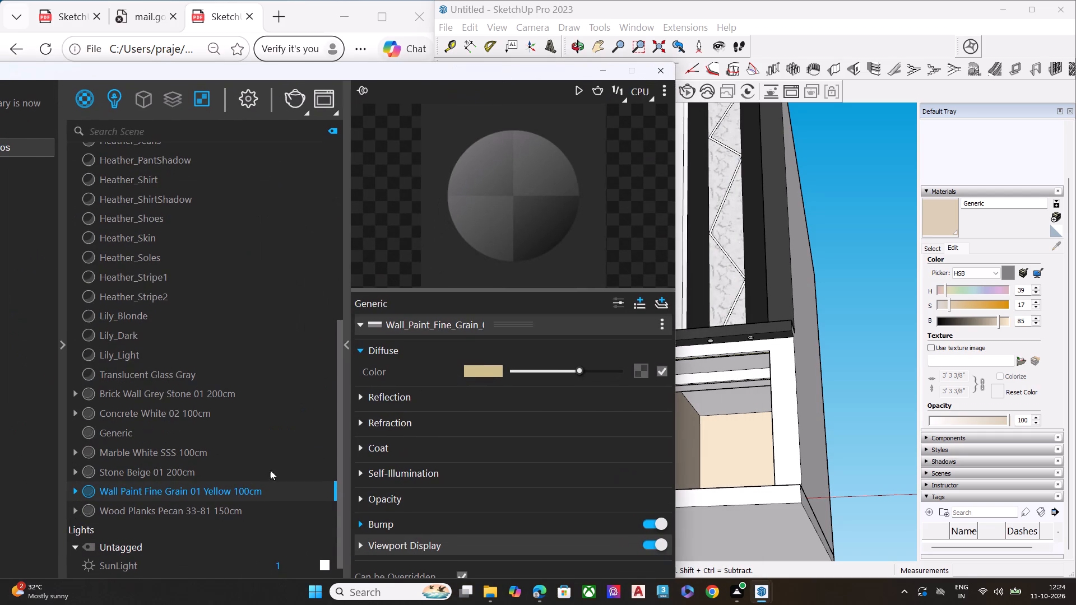
{"action": "left_click", "coordinate": [234, 492]}
{"action": "left_click", "coordinate": [602, 70]}
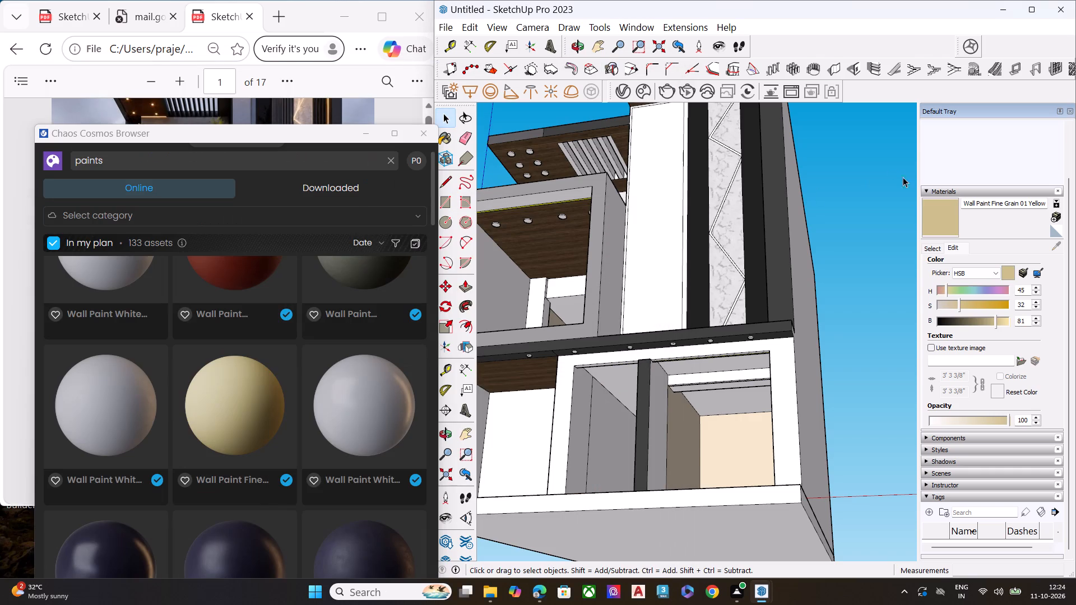
{"action": "left_click", "coordinate": [937, 217]}
Compare the facade from several angles with the reference house image to see what still needs adding.
{"action": "scroll", "coordinate": [667, 362], "scroll_direction": "down", "scroll_amount": 5}
{"action": "middle_click_drag", "start_coordinate": [656, 394], "coordinate": [741, 453]}
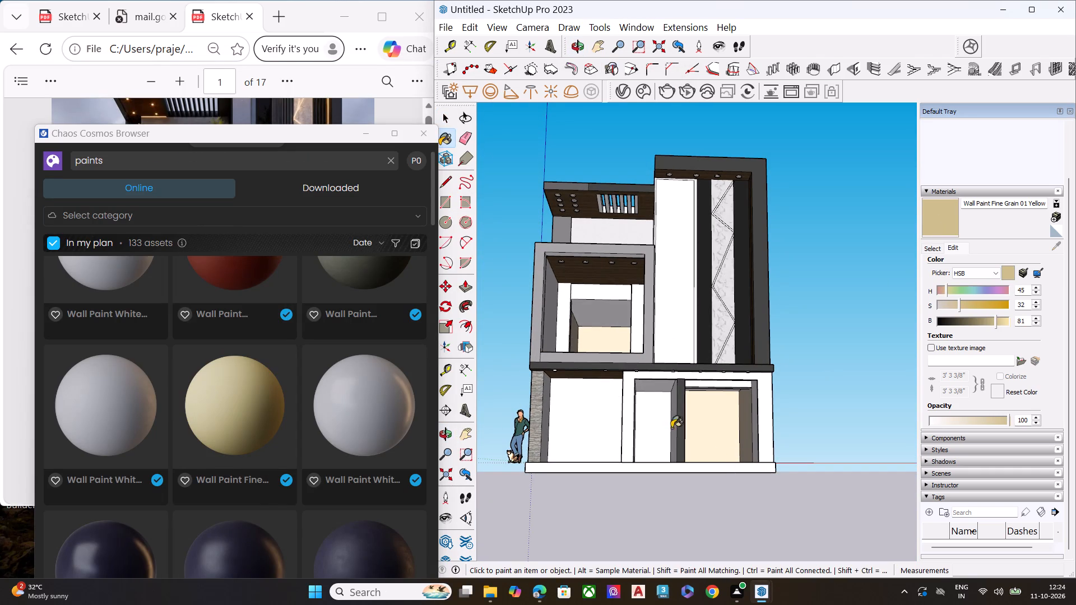
{"action": "middle_click_drag", "start_coordinate": [641, 389], "coordinate": [576, 467]}
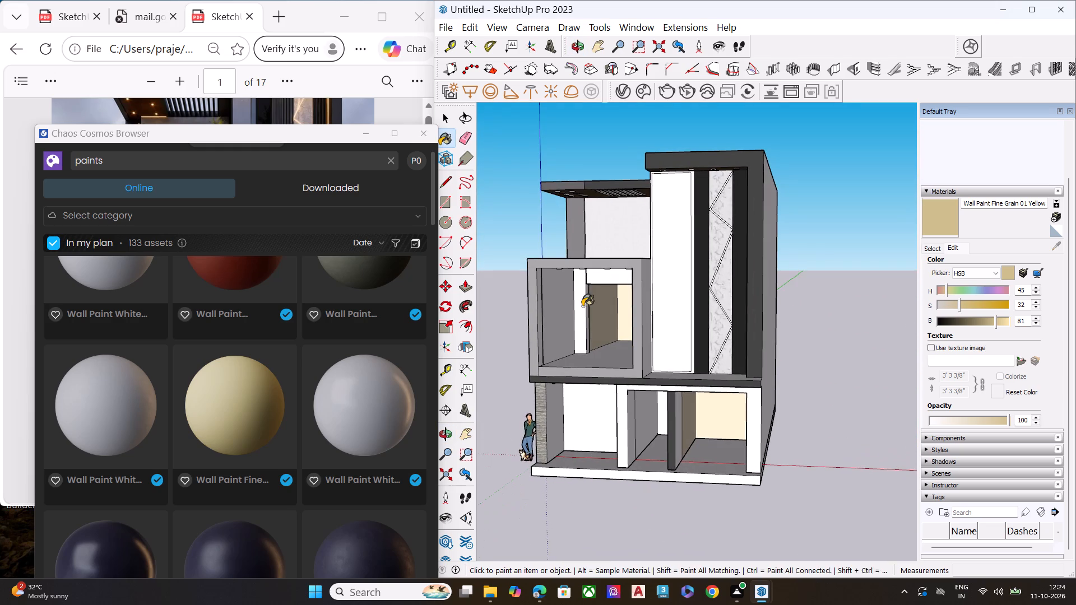
{"action": "middle_click_drag", "start_coordinate": [582, 306], "coordinate": [633, 285]}
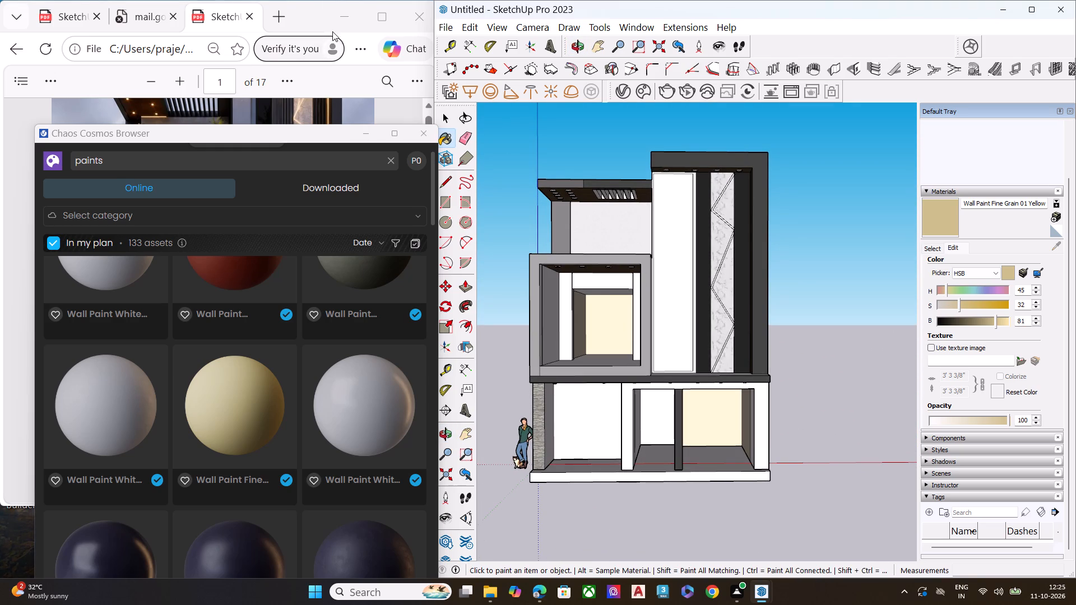
{"action": "left_click", "coordinate": [305, 16]}
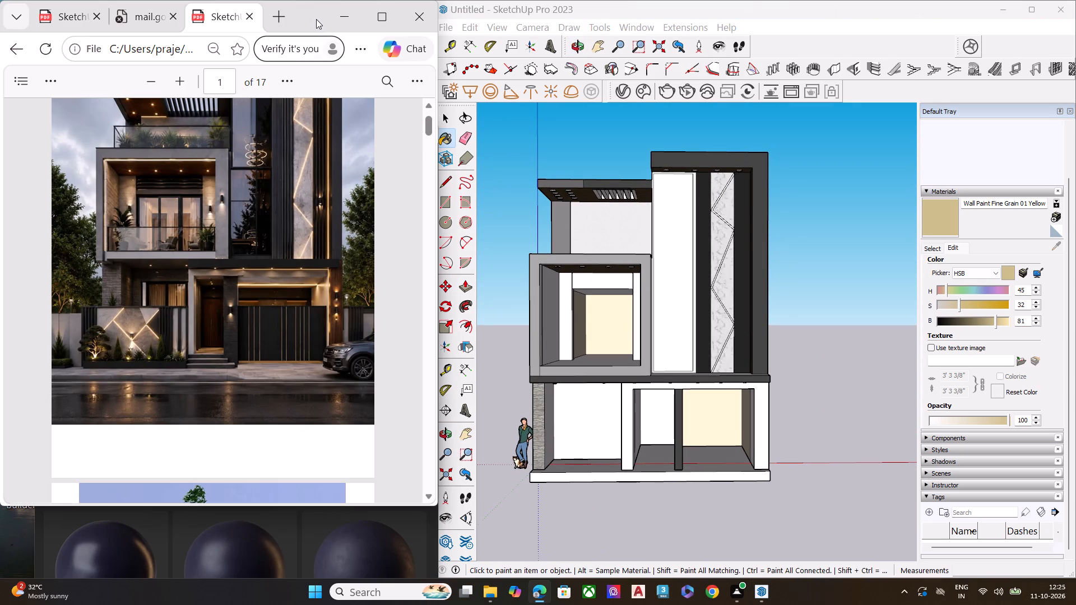
{"action": "scroll", "coordinate": [86, 182], "scroll_direction": "up", "scroll_amount": 5}
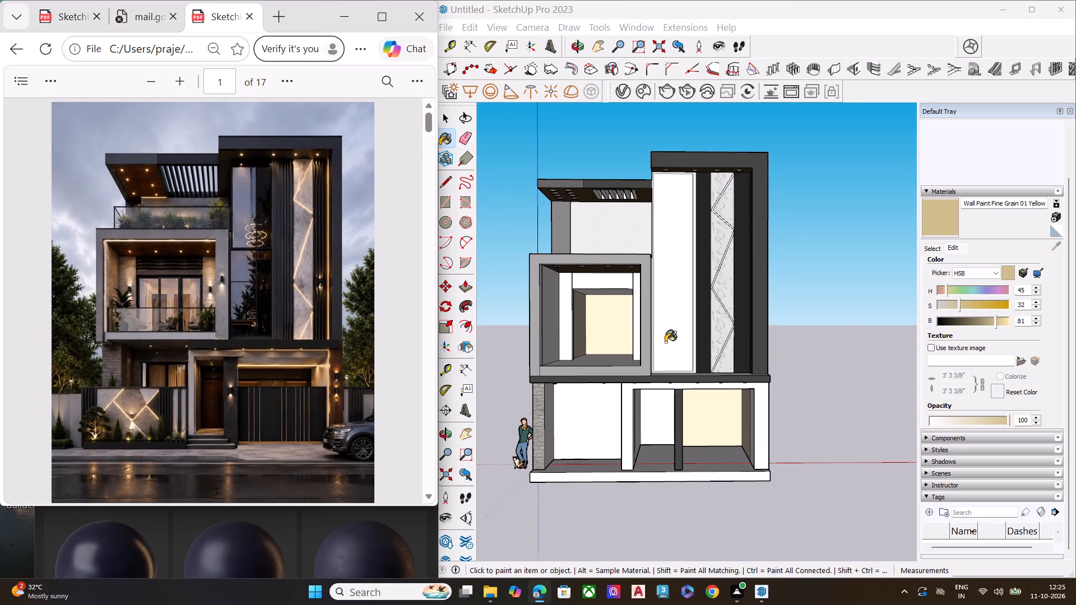
{"action": "scroll", "coordinate": [542, 384], "scroll_direction": "up", "scroll_amount": 6}
{"action": "key", "text": "space"}
{"action": "scroll", "coordinate": [636, 381], "scroll_direction": "down", "scroll_amount": 6}
{"action": "scroll", "coordinate": [694, 348], "scroll_direction": "down", "scroll_amount": 7}
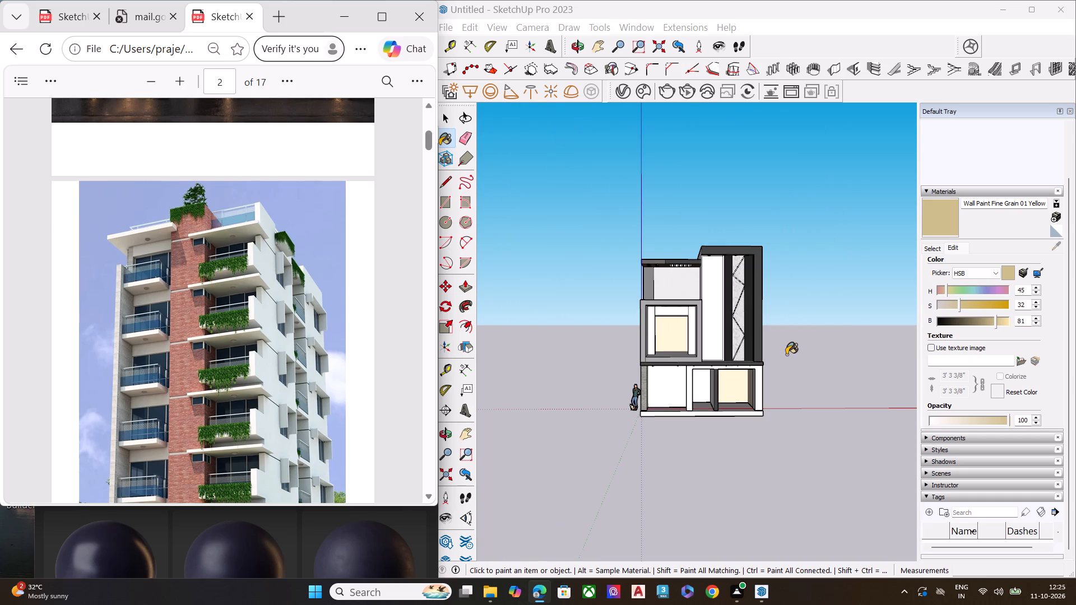
{"action": "key", "text": "space"}
{"action": "left_click", "coordinate": [806, 344]}
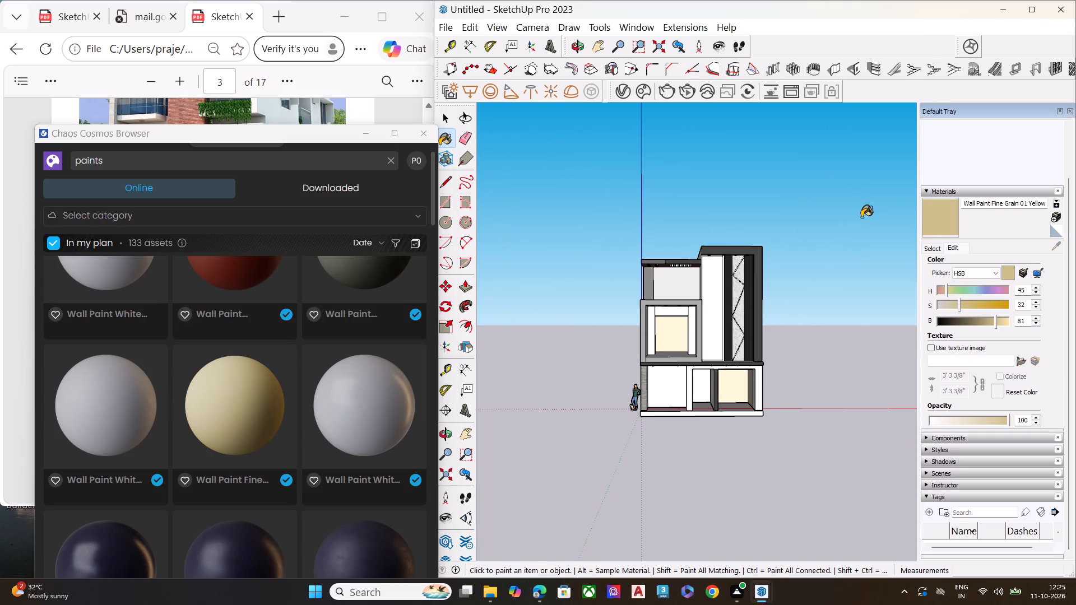
{"action": "left_click", "coordinate": [860, 217]}
{"action": "key", "text": "space"}
{"action": "key", "text": "Escape"}
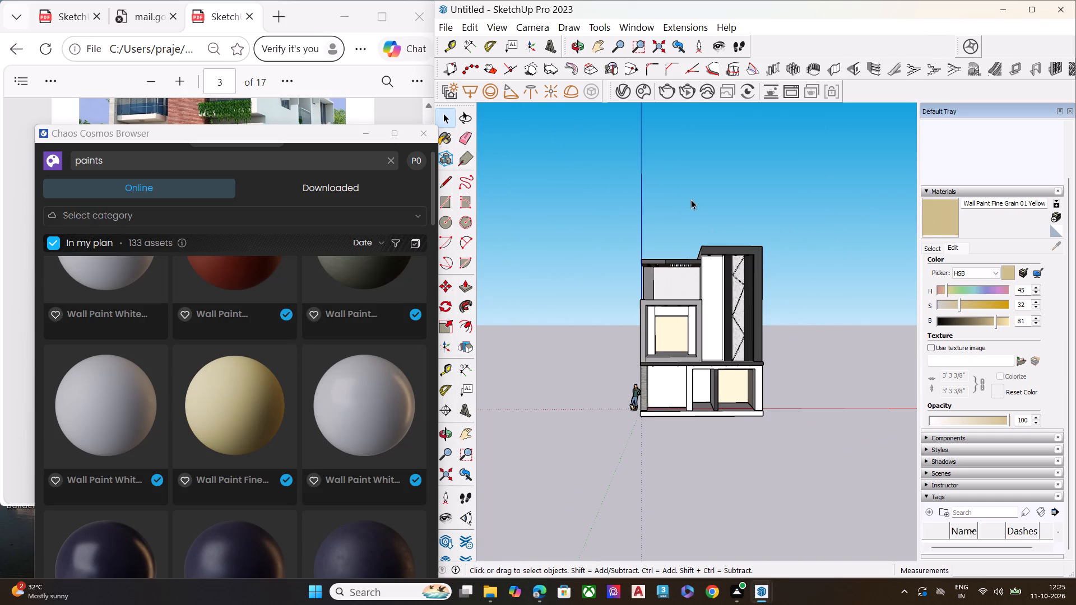
{"action": "left_click", "coordinate": [447, 124]}
{"action": "scroll", "coordinate": [721, 356], "scroll_direction": "down", "scroll_amount": 5}
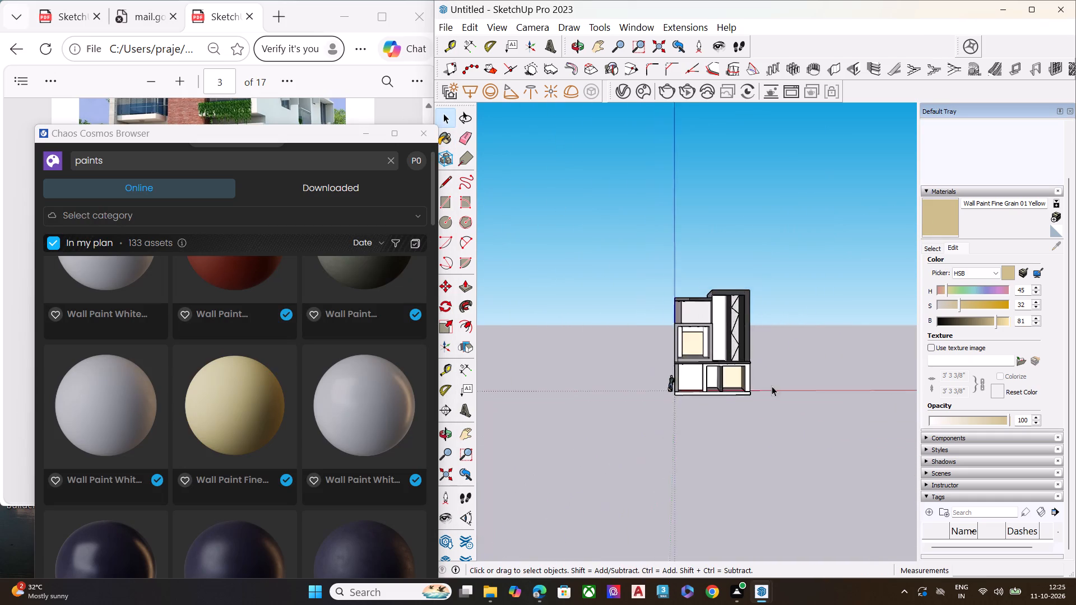
{"action": "middle_click_drag", "start_coordinate": [772, 386], "coordinate": [806, 345]}
{"action": "scroll", "coordinate": [685, 353], "scroll_direction": "up", "scroll_amount": 7}
{"action": "scroll", "coordinate": [766, 369], "scroll_direction": "down", "scroll_amount": 4}
{"action": "scroll", "coordinate": [820, 369], "scroll_direction": "up", "scroll_amount": 1}
{"action": "middle_click_drag", "start_coordinate": [820, 369], "coordinate": [681, 393]}
{"action": "scroll", "coordinate": [688, 383], "scroll_direction": "up", "scroll_amount": 5}
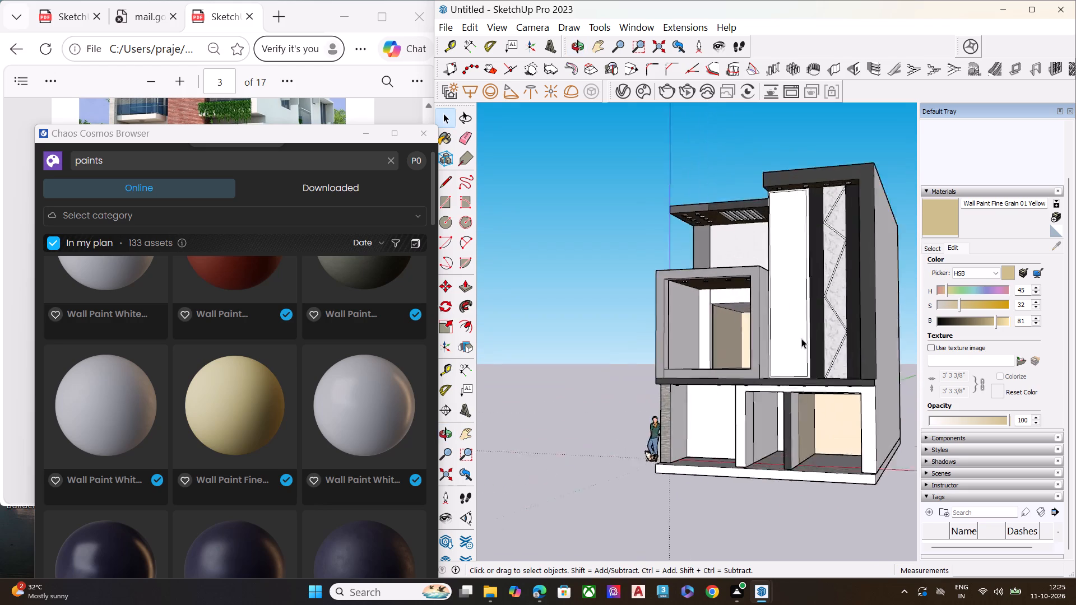
{"action": "scroll", "coordinate": [801, 338], "scroll_direction": "up", "scroll_amount": 4}
{"action": "scroll", "coordinate": [760, 352], "scroll_direction": "down", "scroll_amount": 9}
{"action": "middle_click_drag", "start_coordinate": [683, 400], "coordinate": [763, 396]}
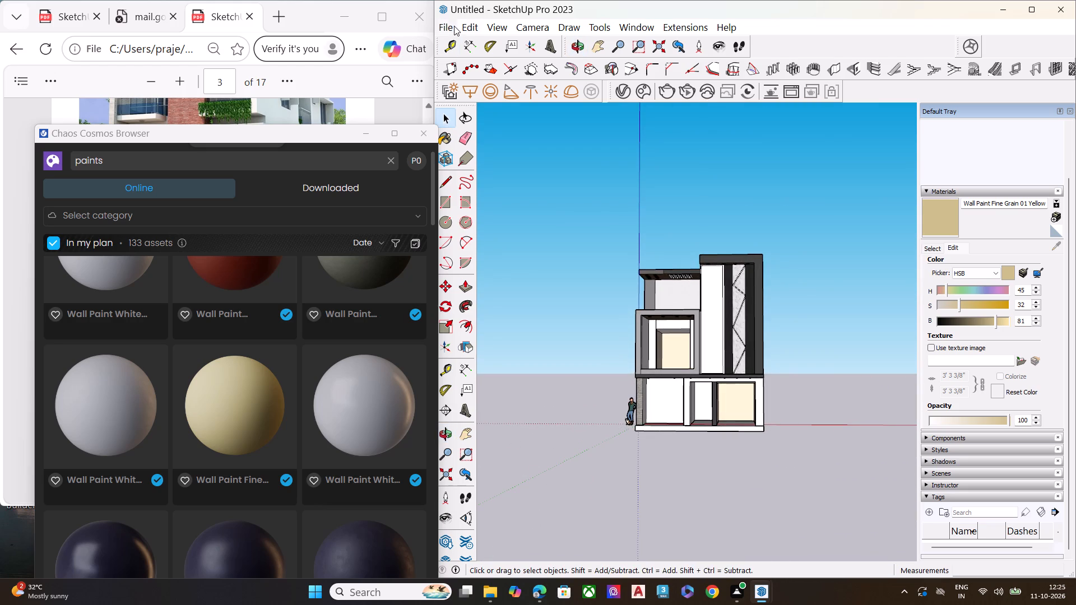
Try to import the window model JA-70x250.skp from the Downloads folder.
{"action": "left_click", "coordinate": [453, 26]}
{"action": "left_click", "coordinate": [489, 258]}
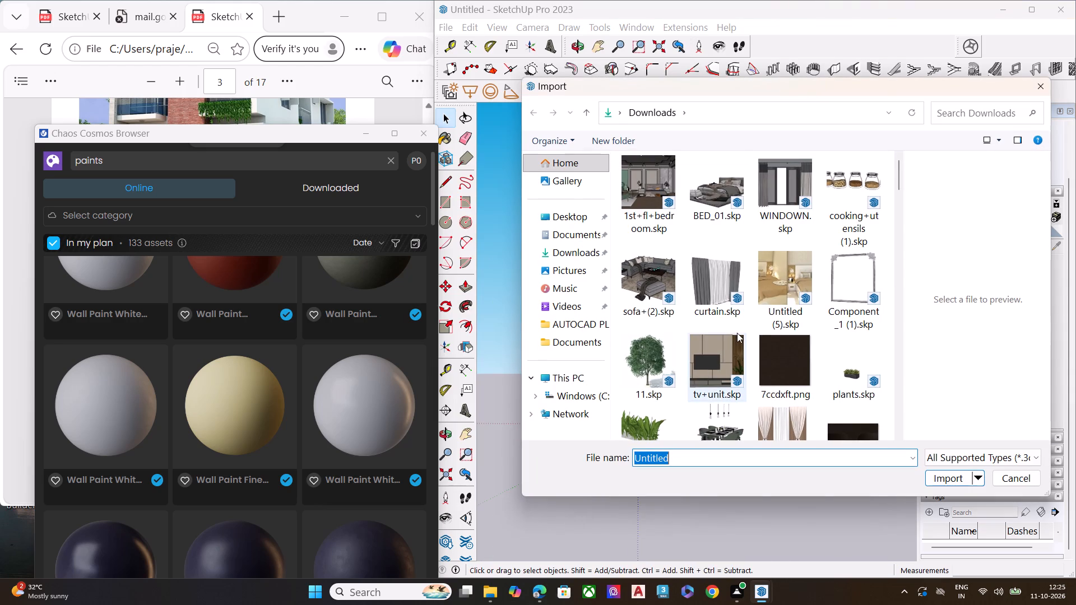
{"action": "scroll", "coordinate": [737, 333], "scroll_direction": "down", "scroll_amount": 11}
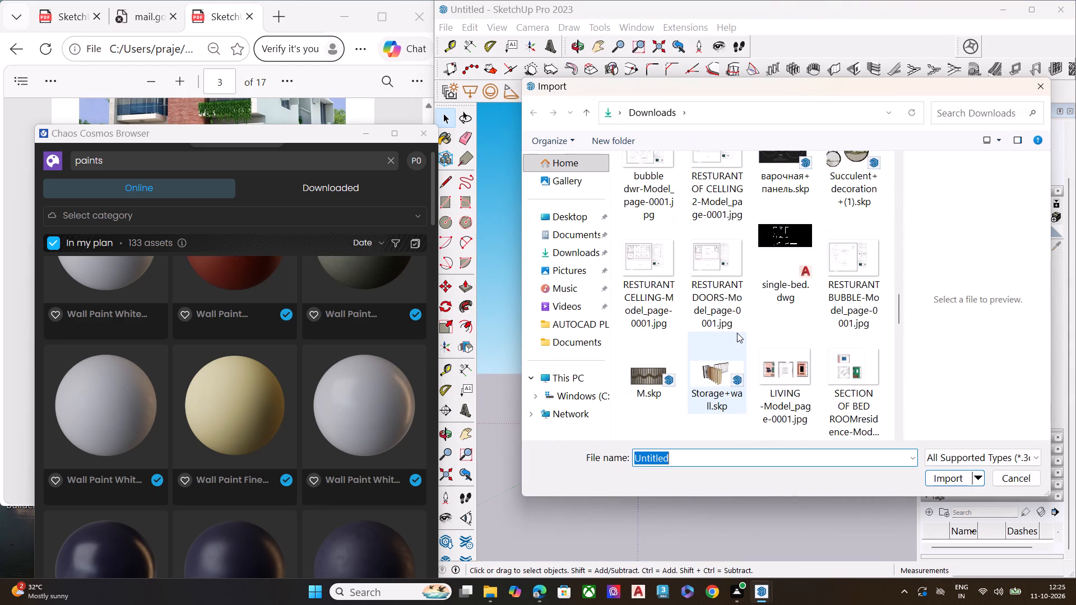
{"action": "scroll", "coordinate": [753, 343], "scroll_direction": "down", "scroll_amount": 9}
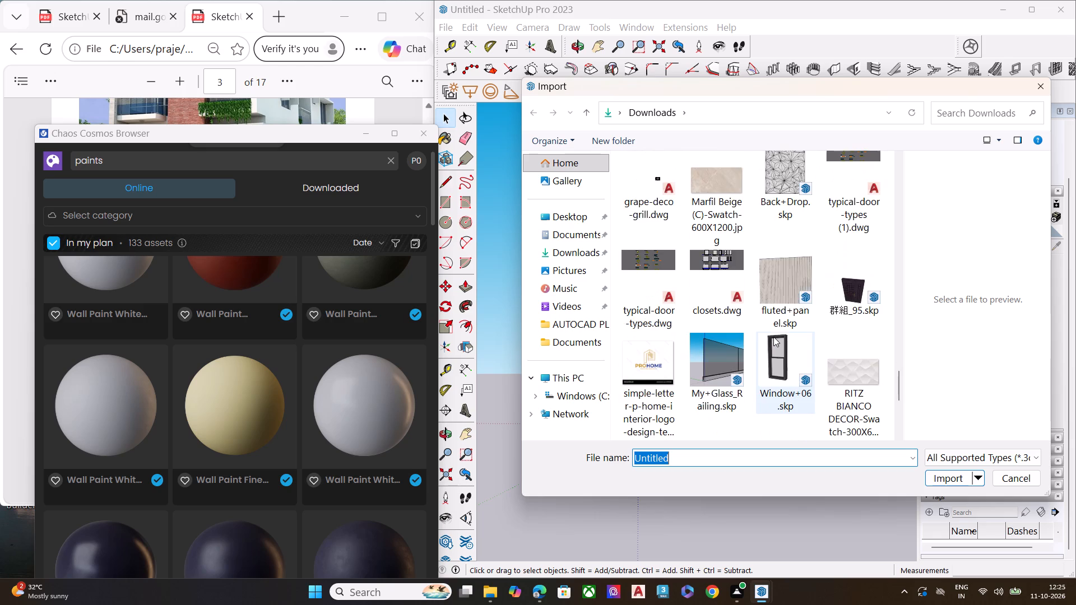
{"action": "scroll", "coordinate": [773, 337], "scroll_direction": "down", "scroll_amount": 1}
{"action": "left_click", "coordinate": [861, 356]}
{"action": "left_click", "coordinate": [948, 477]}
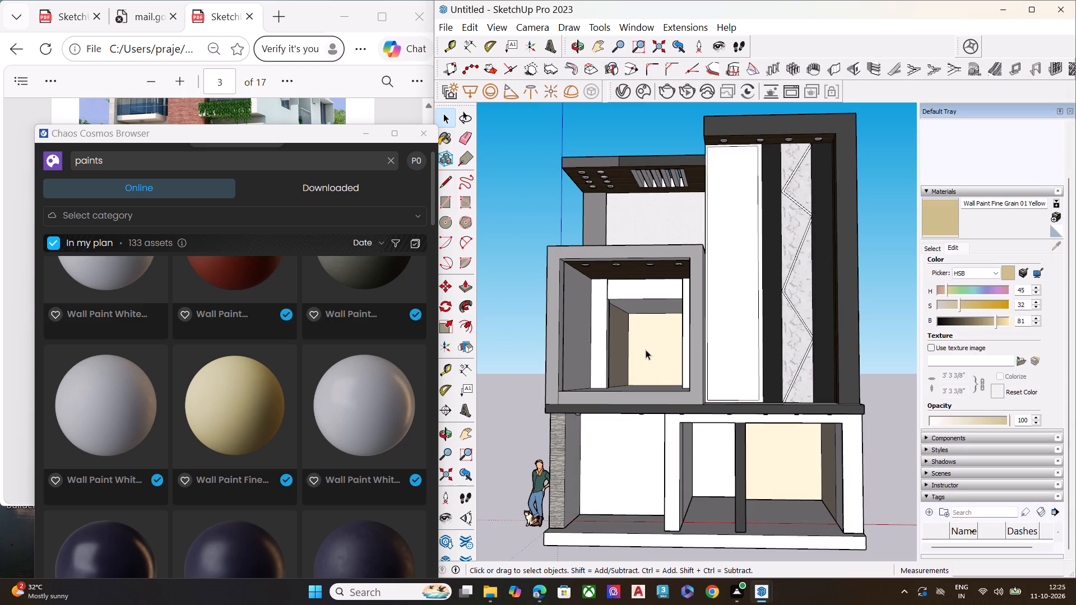
Examine the house and the surrounding space from several distances and angles for the imported window.
{"action": "scroll", "coordinate": [646, 350], "scroll_direction": "down", "scroll_amount": 7}
{"action": "middle_click_drag", "start_coordinate": [759, 462], "coordinate": [780, 476]}
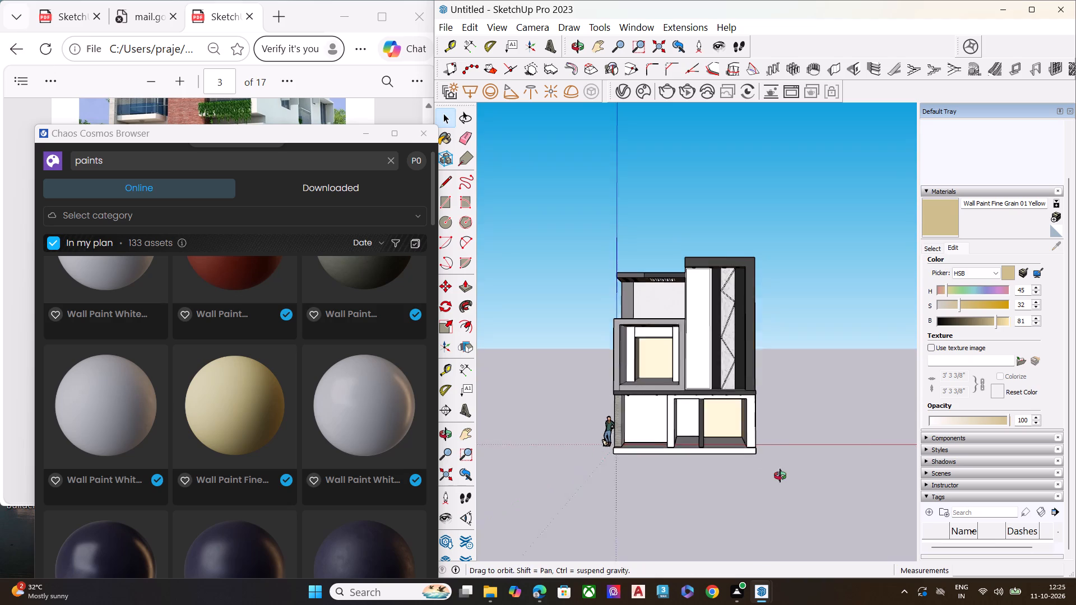
{"action": "middle_click_drag", "start_coordinate": [780, 476], "coordinate": [870, 506]}
{"action": "scroll", "coordinate": [742, 395], "scroll_direction": "down", "scroll_amount": 7}
{"action": "scroll", "coordinate": [731, 401], "scroll_direction": "up", "scroll_amount": 1}
{"action": "scroll", "coordinate": [730, 401], "scroll_direction": "down", "scroll_amount": 11}
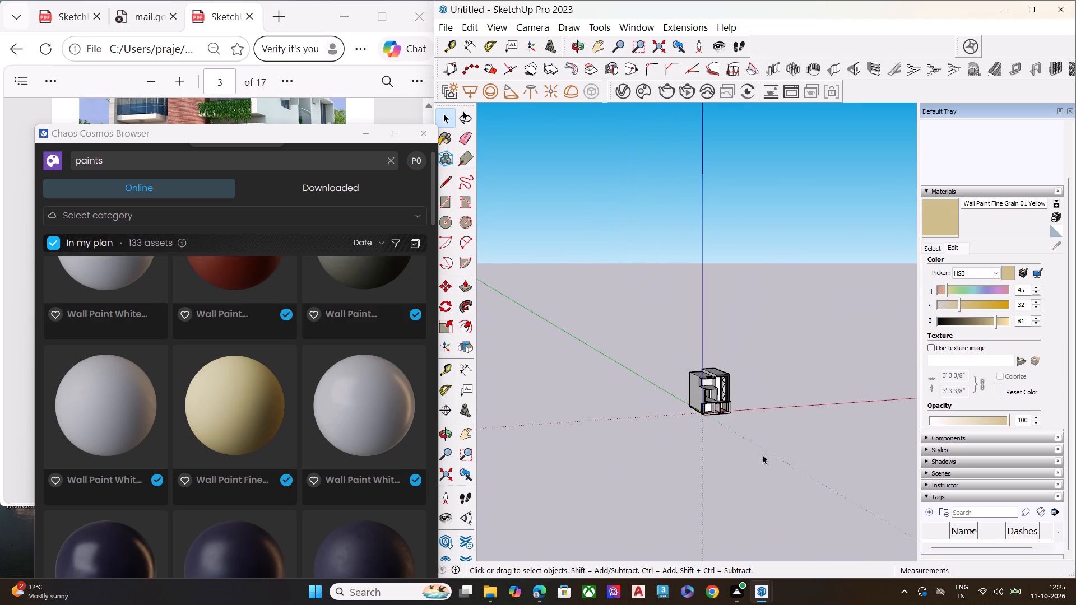
{"action": "scroll", "coordinate": [762, 454], "scroll_direction": "up", "scroll_amount": 1}
{"action": "middle_click_drag", "start_coordinate": [762, 454], "coordinate": [731, 367]}
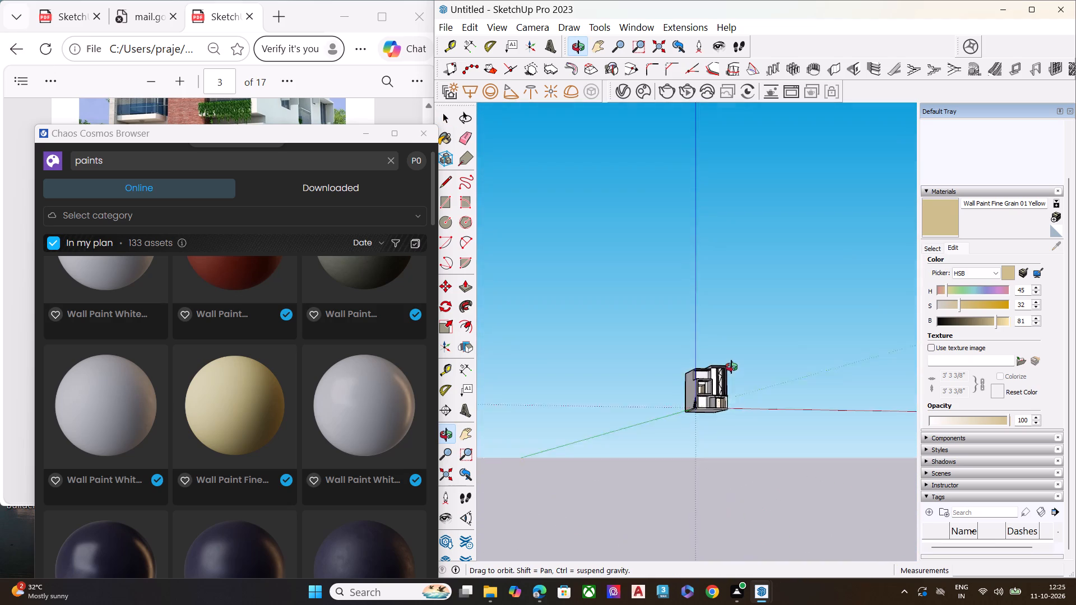
{"action": "scroll", "coordinate": [731, 366], "scroll_direction": "up", "scroll_amount": 7}
{"action": "middle_click_drag", "start_coordinate": [731, 367], "coordinate": [731, 366]}
{"action": "scroll", "coordinate": [731, 366], "scroll_direction": "down", "scroll_amount": 1}
{"action": "scroll", "coordinate": [731, 366], "scroll_direction": "up", "scroll_amount": 4}
{"action": "scroll", "coordinate": [679, 471], "scroll_direction": "up", "scroll_amount": 7}
{"action": "scroll", "coordinate": [698, 380], "scroll_direction": "up", "scroll_amount": 1}
{"action": "middle_click_drag", "start_coordinate": [698, 380], "coordinate": [664, 419]}
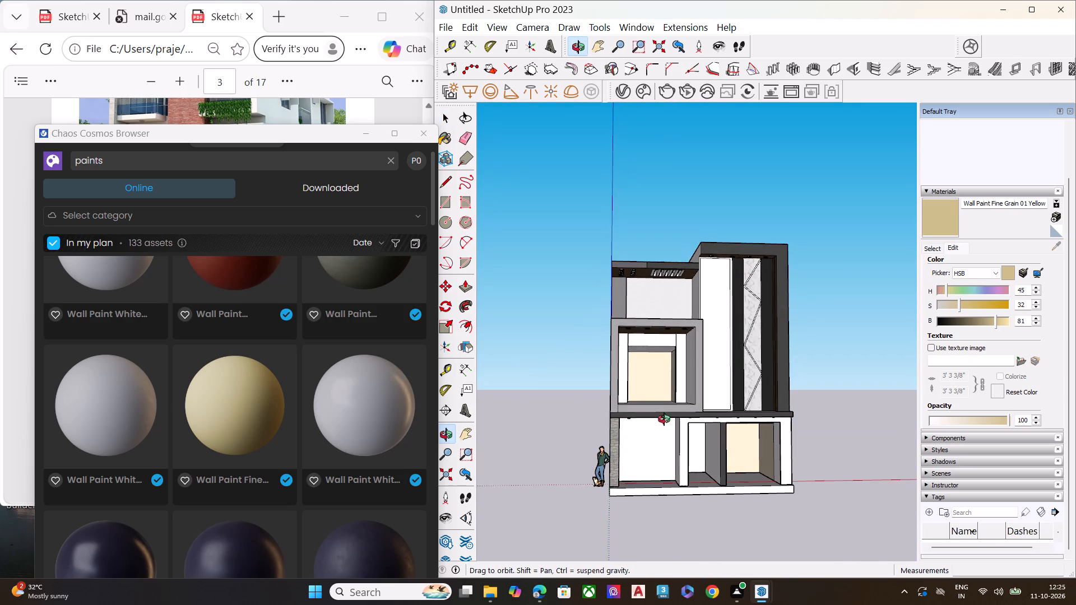
{"action": "middle_click_drag", "start_coordinate": [664, 419], "coordinate": [664, 420]}
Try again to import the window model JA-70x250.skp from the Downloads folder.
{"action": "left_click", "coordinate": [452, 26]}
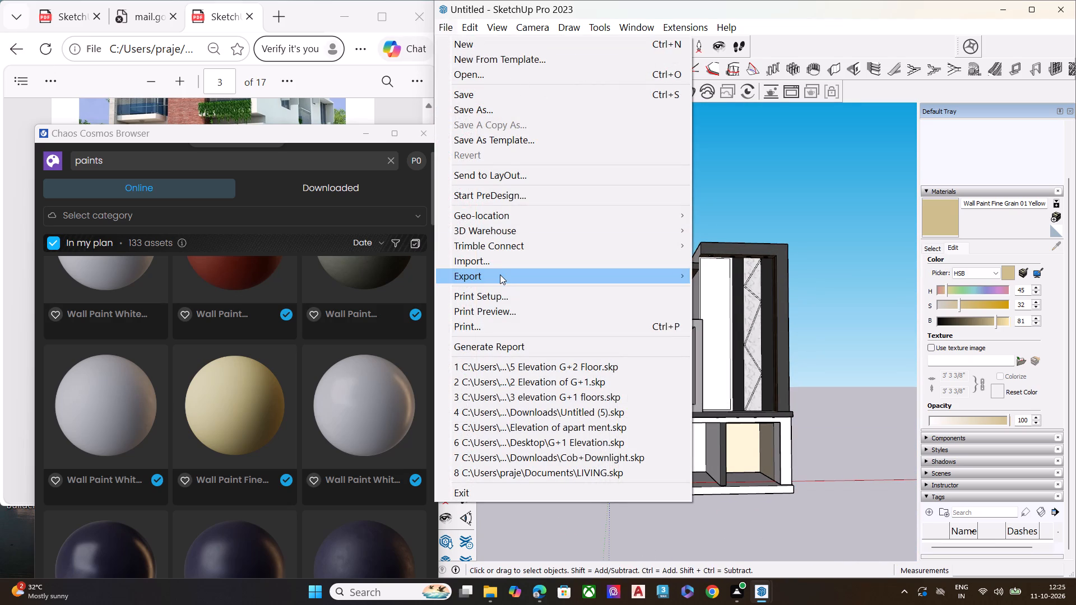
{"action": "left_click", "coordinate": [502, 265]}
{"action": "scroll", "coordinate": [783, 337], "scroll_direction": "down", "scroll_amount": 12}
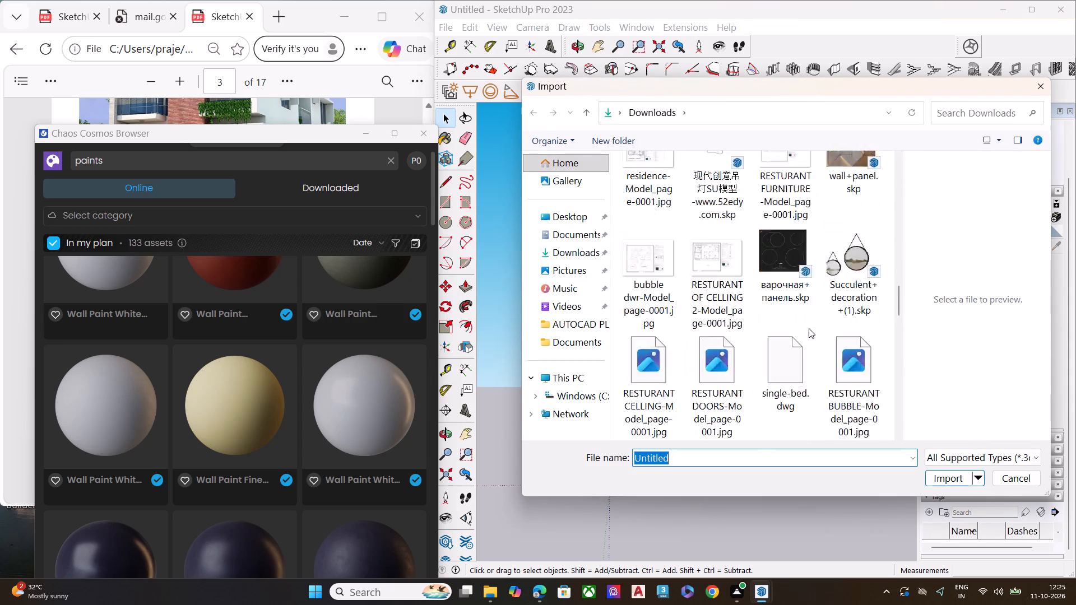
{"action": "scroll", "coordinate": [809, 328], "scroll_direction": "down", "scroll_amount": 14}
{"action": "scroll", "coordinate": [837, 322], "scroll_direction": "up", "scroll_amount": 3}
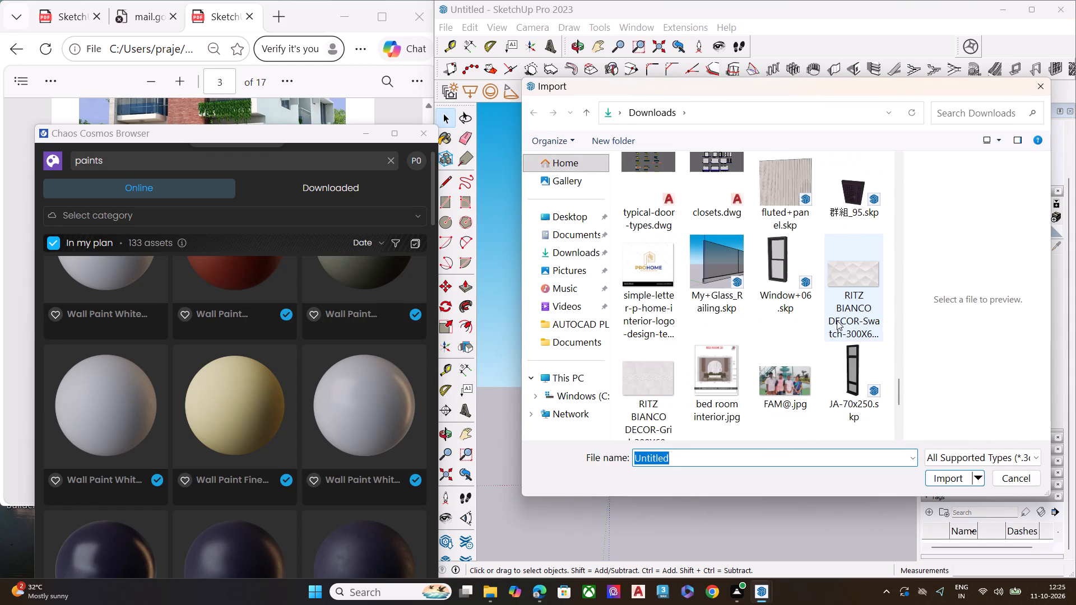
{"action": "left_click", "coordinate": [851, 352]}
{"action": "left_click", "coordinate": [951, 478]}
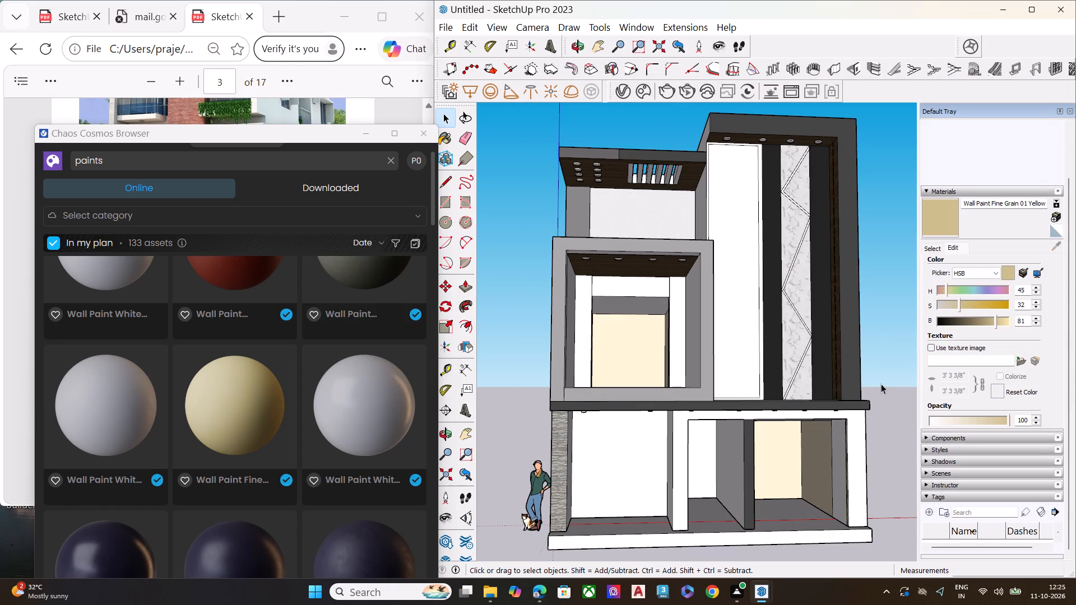
Collapse the material settings, maximise the modelling window and move the Chaos Cosmos browser clear of the model.
{"action": "left_click", "coordinate": [965, 192]}
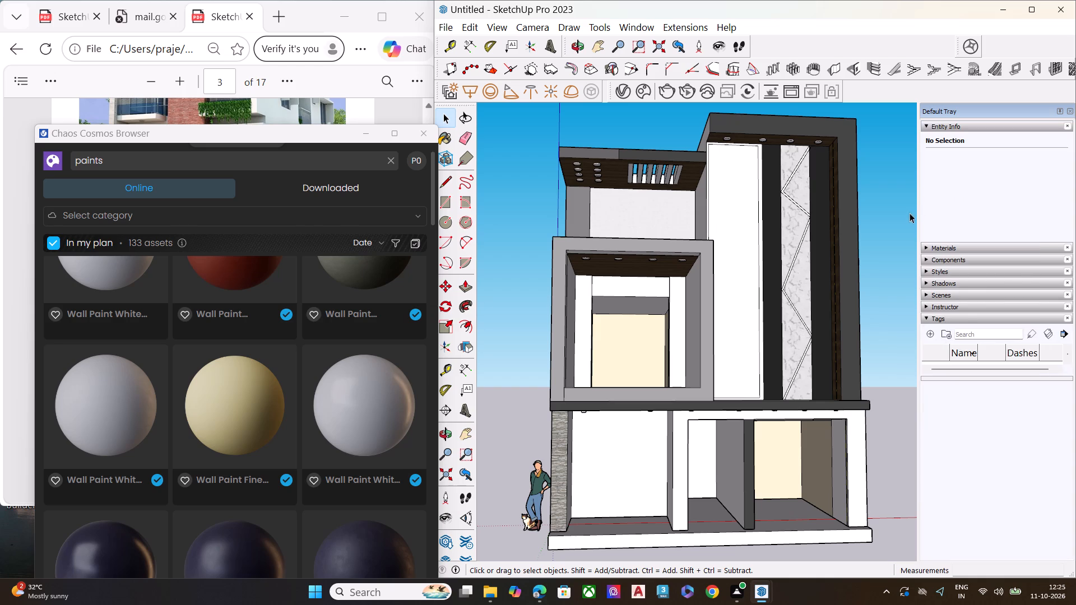
{"action": "left_click", "coordinate": [883, 219]}
{"action": "left_click", "coordinate": [1033, 16]}
{"action": "left_click_drag", "start_coordinate": [280, 136], "coordinate": [285, 543]}
Import the window model JA-70x250.skp from the Downloads folder into the house model.
{"action": "scroll", "coordinate": [681, 357], "scroll_direction": "down", "scroll_amount": 9}
{"action": "middle_click_drag", "start_coordinate": [718, 367], "coordinate": [550, 445]}
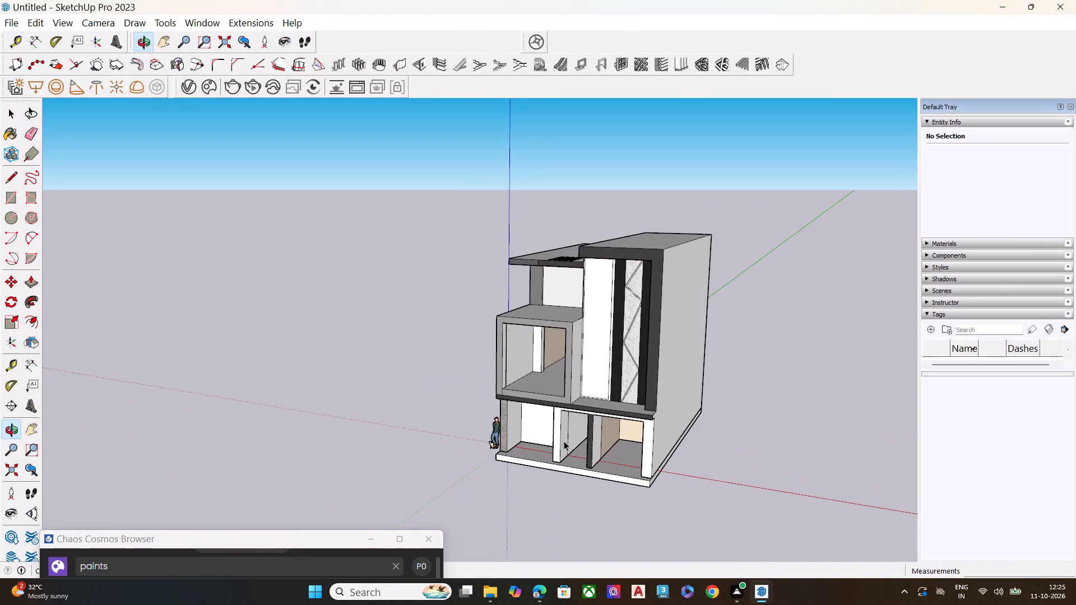
{"action": "key", "text": "space"}
{"action": "scroll", "coordinate": [146, 185], "scroll_direction": "up", "scroll_amount": 1}
{"action": "left_click", "coordinate": [13, 26]}
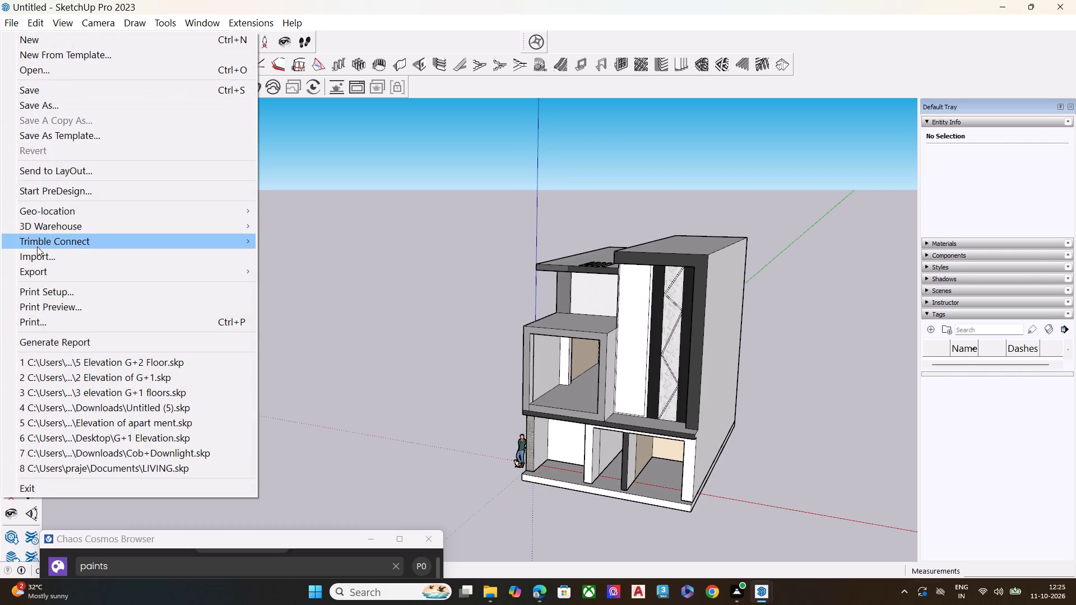
{"action": "left_click", "coordinate": [38, 252]}
{"action": "scroll", "coordinate": [549, 337], "scroll_direction": "down", "scroll_amount": 5}
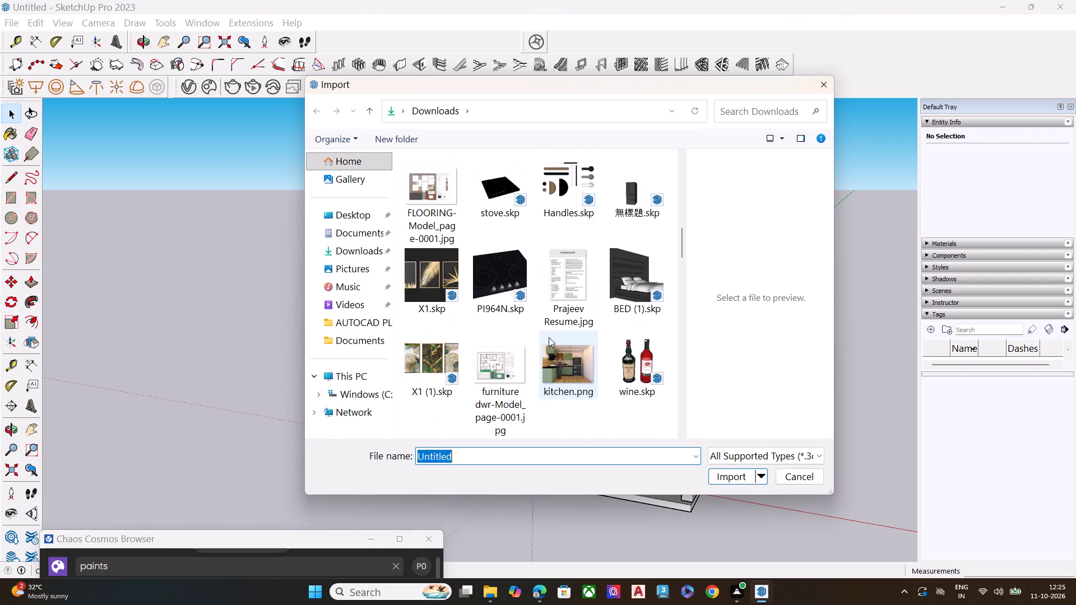
{"action": "scroll", "coordinate": [549, 343], "scroll_direction": "down", "scroll_amount": 14}
{"action": "scroll", "coordinate": [609, 321], "scroll_direction": "down", "scroll_amount": 5}
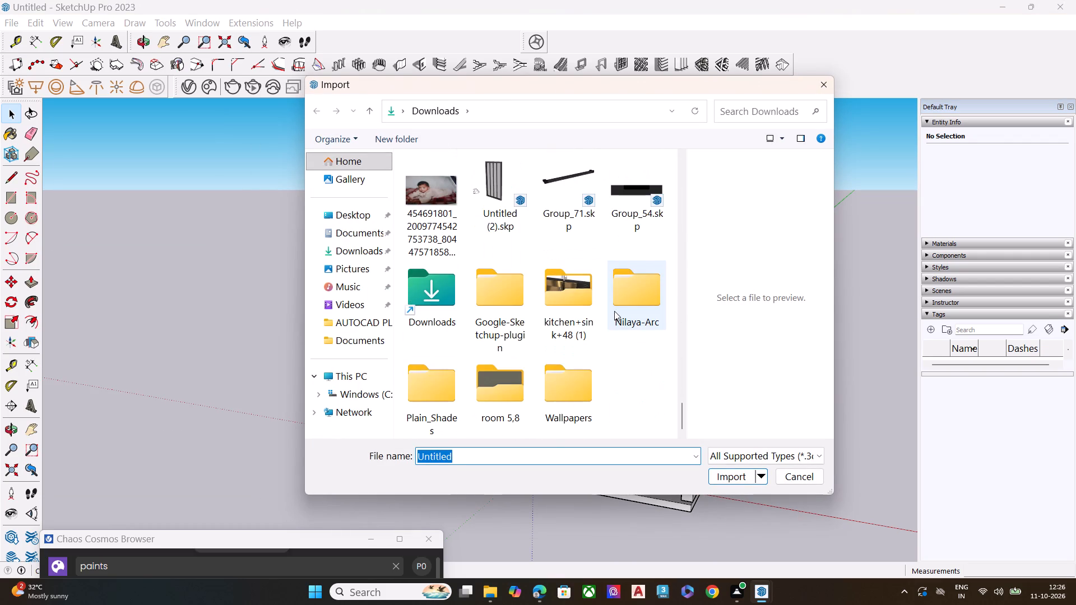
{"action": "scroll", "coordinate": [626, 291], "scroll_direction": "up", "scroll_amount": 2}
{"action": "left_click", "coordinate": [628, 289]}
{"action": "left_click", "coordinate": [727, 478]}
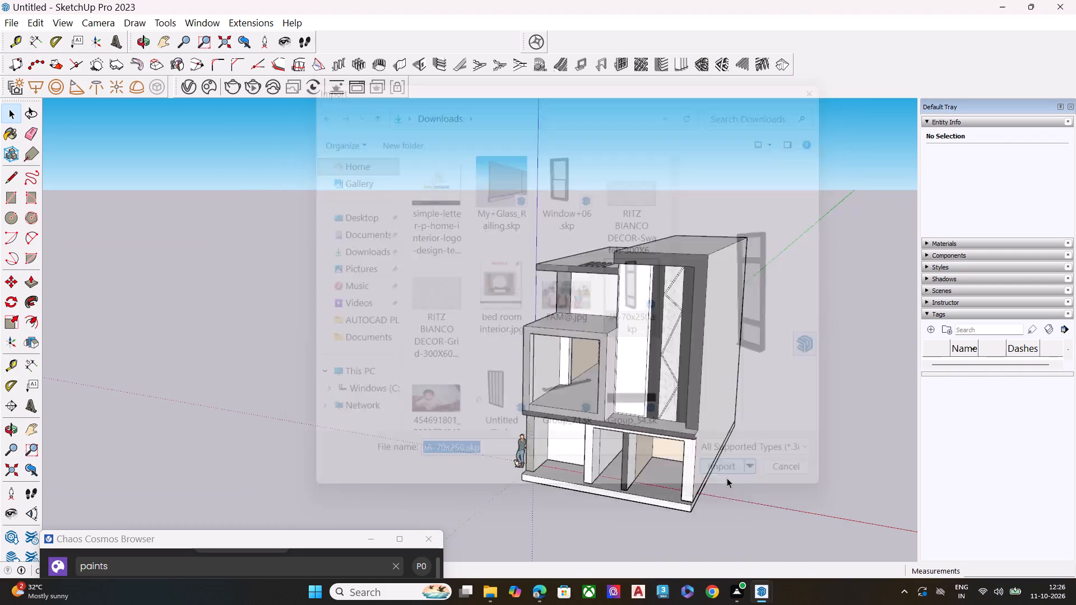
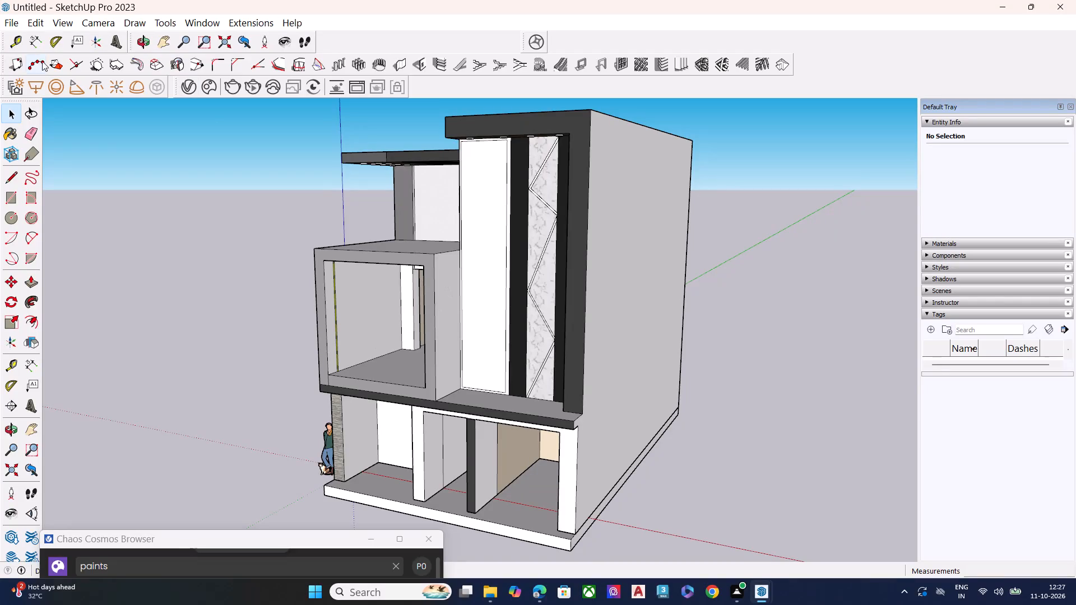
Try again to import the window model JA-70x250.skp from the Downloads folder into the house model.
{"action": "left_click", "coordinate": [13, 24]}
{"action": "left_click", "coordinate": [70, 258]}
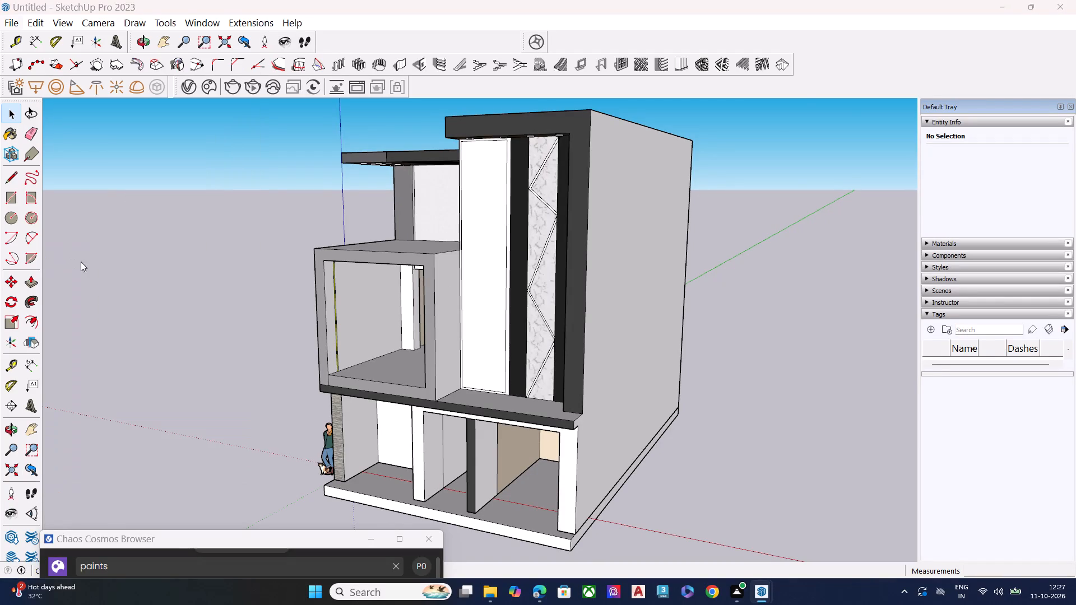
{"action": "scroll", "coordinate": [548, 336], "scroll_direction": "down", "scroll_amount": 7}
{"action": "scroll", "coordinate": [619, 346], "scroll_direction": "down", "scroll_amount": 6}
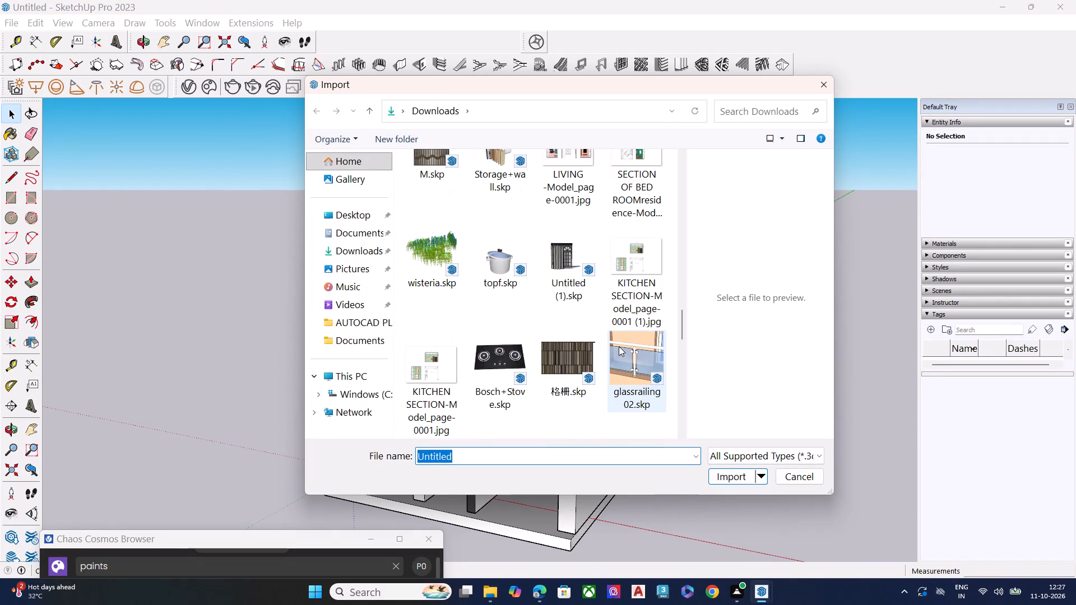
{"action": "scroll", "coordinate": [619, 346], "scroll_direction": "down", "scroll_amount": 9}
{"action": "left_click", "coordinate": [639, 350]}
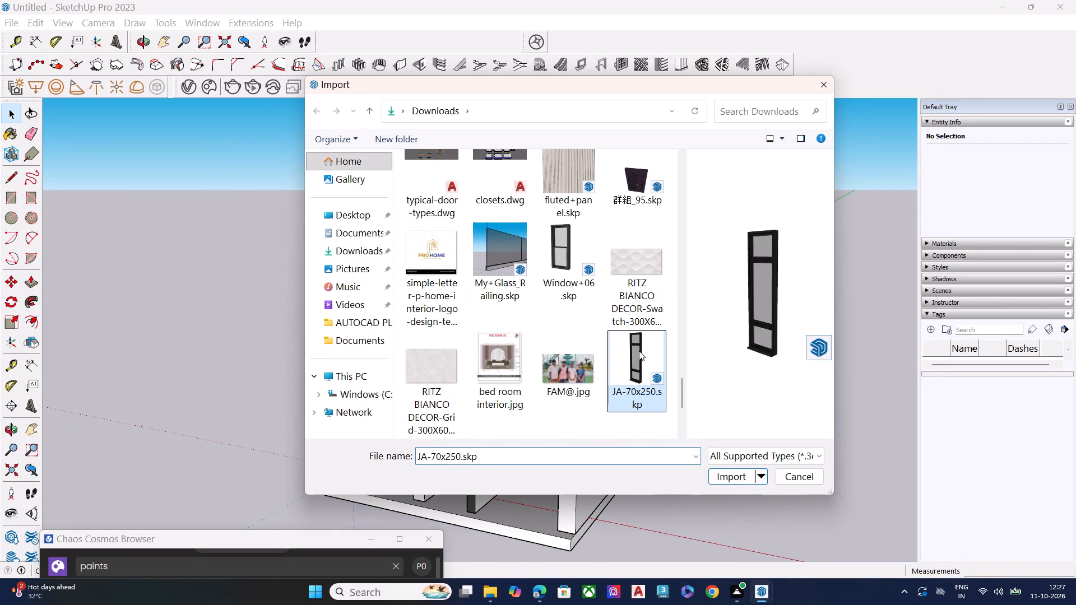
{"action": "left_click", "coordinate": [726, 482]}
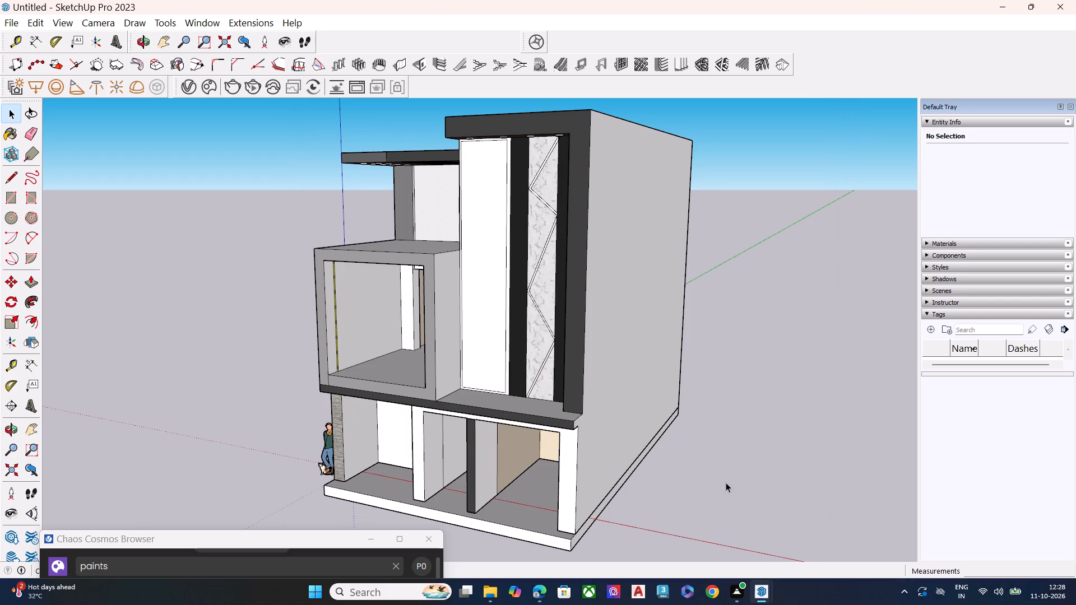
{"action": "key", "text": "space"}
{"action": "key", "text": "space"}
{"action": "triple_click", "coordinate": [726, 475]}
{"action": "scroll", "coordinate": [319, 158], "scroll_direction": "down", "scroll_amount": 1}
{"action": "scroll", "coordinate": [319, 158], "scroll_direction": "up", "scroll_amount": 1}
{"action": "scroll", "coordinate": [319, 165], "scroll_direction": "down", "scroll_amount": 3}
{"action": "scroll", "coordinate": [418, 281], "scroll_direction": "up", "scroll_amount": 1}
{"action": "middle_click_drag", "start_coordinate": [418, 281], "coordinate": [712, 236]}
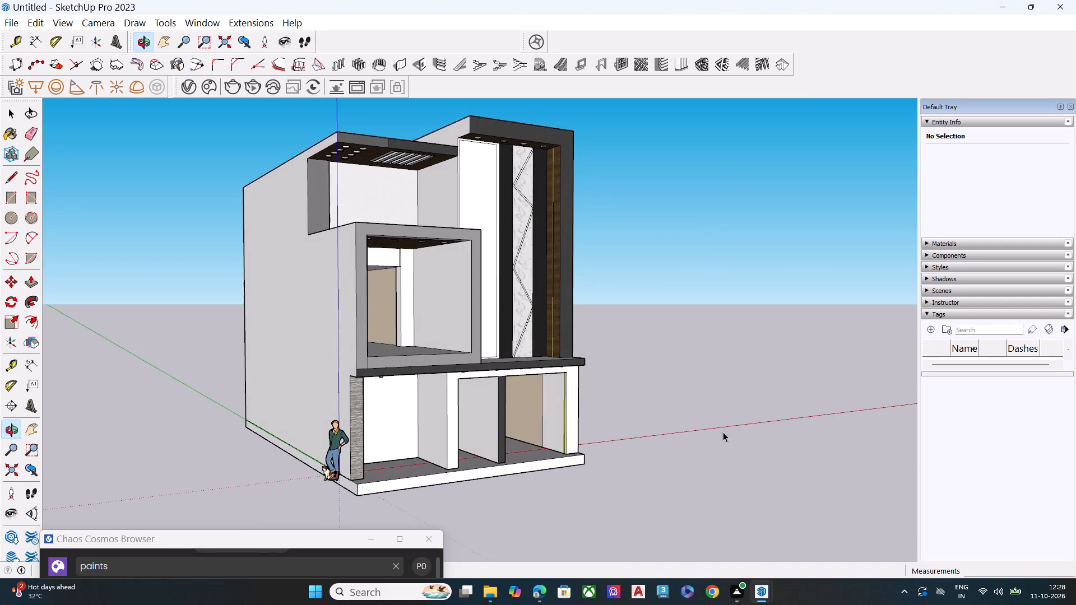
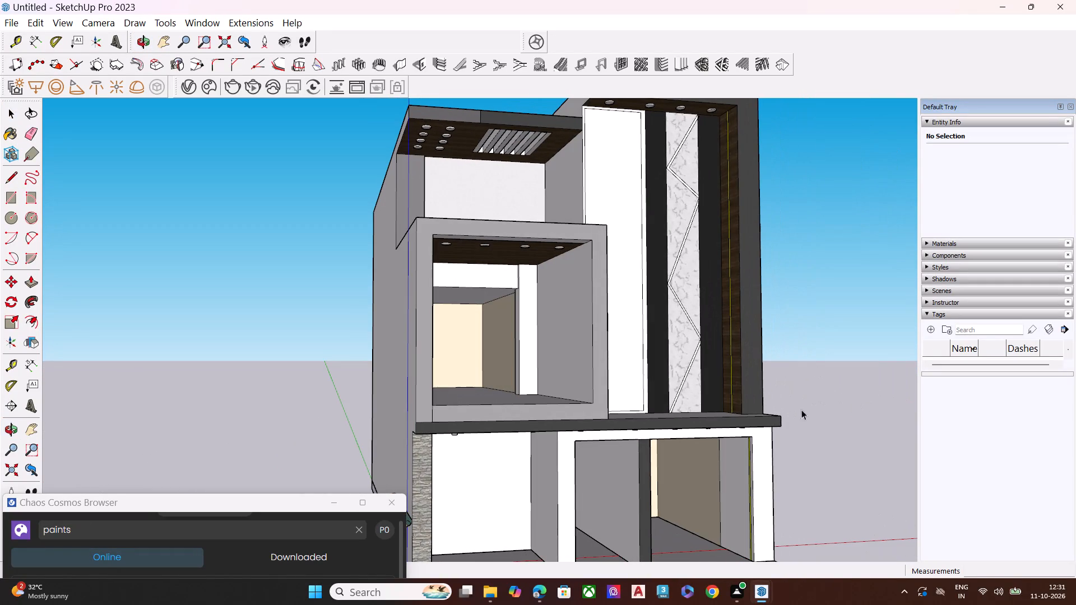
Examine the house facade and its unfilled window openings from several angles.
{"action": "middle_click_drag", "start_coordinate": [796, 412], "coordinate": [885, 406]}
{"action": "key", "text": "space"}
{"action": "left_click", "coordinate": [838, 368]}
{"action": "key", "text": "space"}
{"action": "left_click_drag", "start_coordinate": [783, 412], "coordinate": [885, 412]}
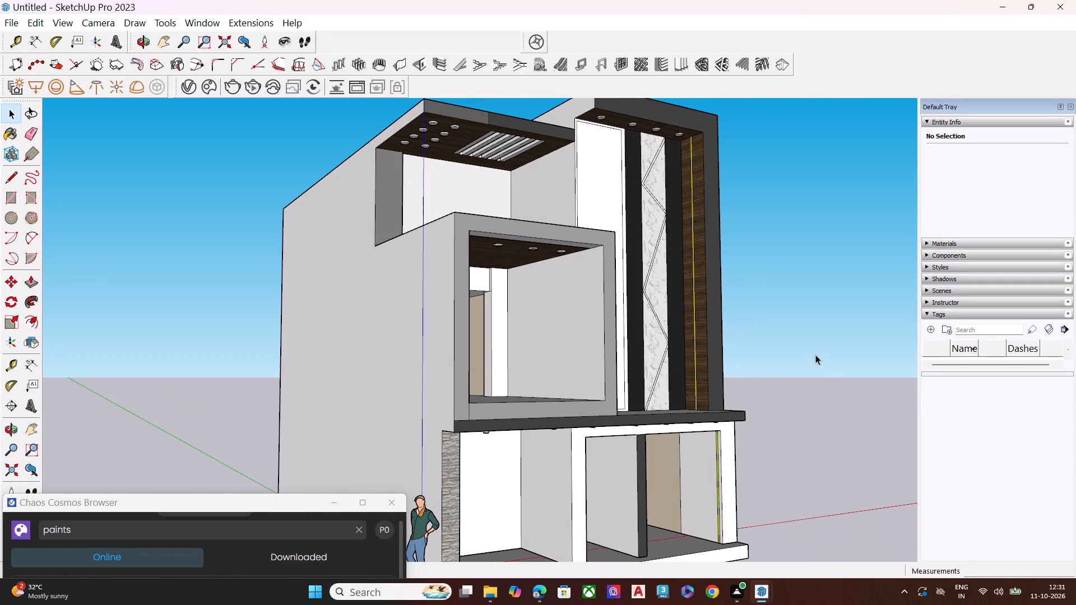
{"action": "middle_click", "coordinate": [815, 355]}
{"action": "scroll", "coordinate": [815, 354], "scroll_direction": "up", "scroll_amount": 1}
{"action": "left_click", "coordinate": [813, 351]}
{"action": "key", "text": "space"}
{"action": "scroll", "coordinate": [800, 337], "scroll_direction": "up", "scroll_amount": 1}
{"action": "middle_click_drag", "start_coordinate": [800, 337], "coordinate": [827, 385]}
{"action": "left_click", "coordinate": [754, 331]}
{"action": "key", "text": "space"}
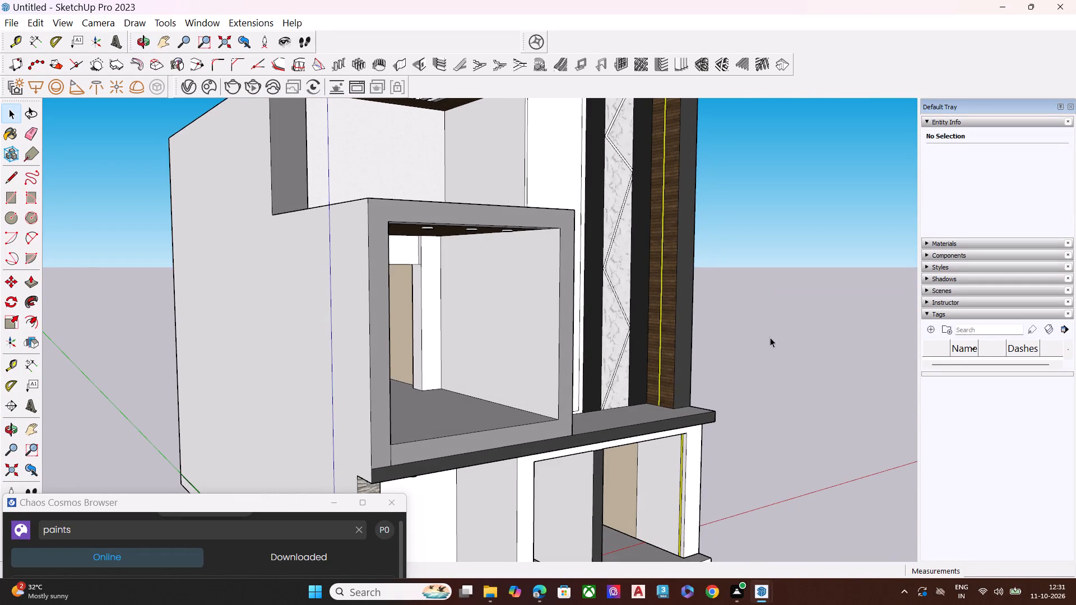
{"action": "scroll", "coordinate": [773, 335], "scroll_direction": "down", "scroll_amount": 4}
{"action": "scroll", "coordinate": [779, 347], "scroll_direction": "up", "scroll_amount": 1}
{"action": "scroll", "coordinate": [779, 347], "scroll_direction": "down", "scroll_amount": 2}
{"action": "scroll", "coordinate": [769, 371], "scroll_direction": "up", "scroll_amount": 1}
{"action": "middle_click_drag", "start_coordinate": [768, 371], "coordinate": [753, 288]}
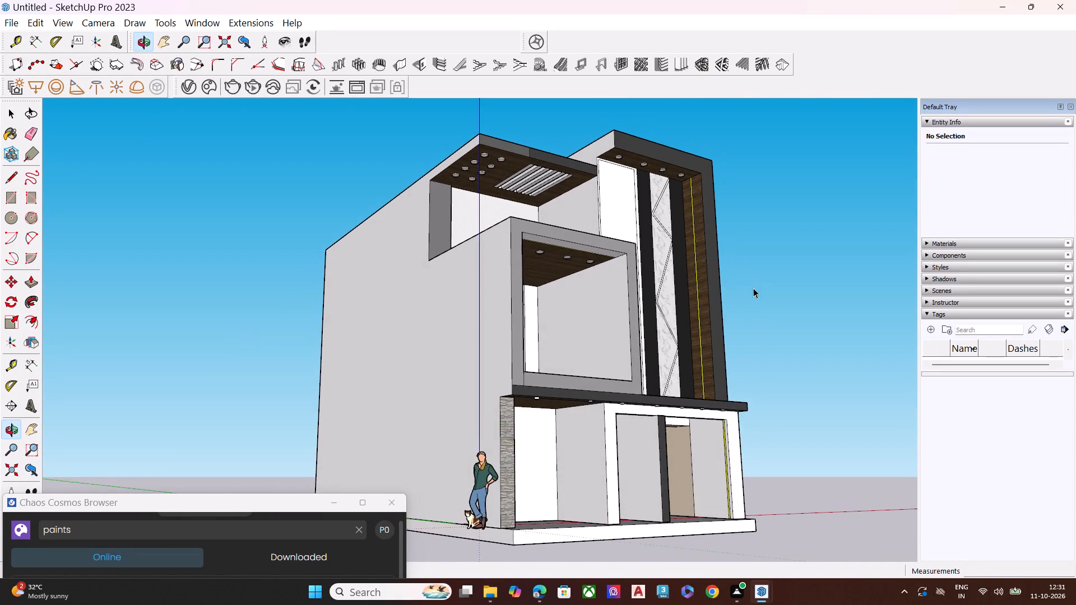
{"action": "scroll", "coordinate": [760, 294], "scroll_direction": "down", "scroll_amount": 1}
{"action": "scroll", "coordinate": [787, 323], "scroll_direction": "up", "scroll_amount": 6}
{"action": "scroll", "coordinate": [783, 326], "scroll_direction": "down", "scroll_amount": 7}
{"action": "middle_click_drag", "start_coordinate": [768, 416], "coordinate": [811, 436]}
{"action": "middle_click_drag", "start_coordinate": [801, 449], "coordinate": [516, 491]}
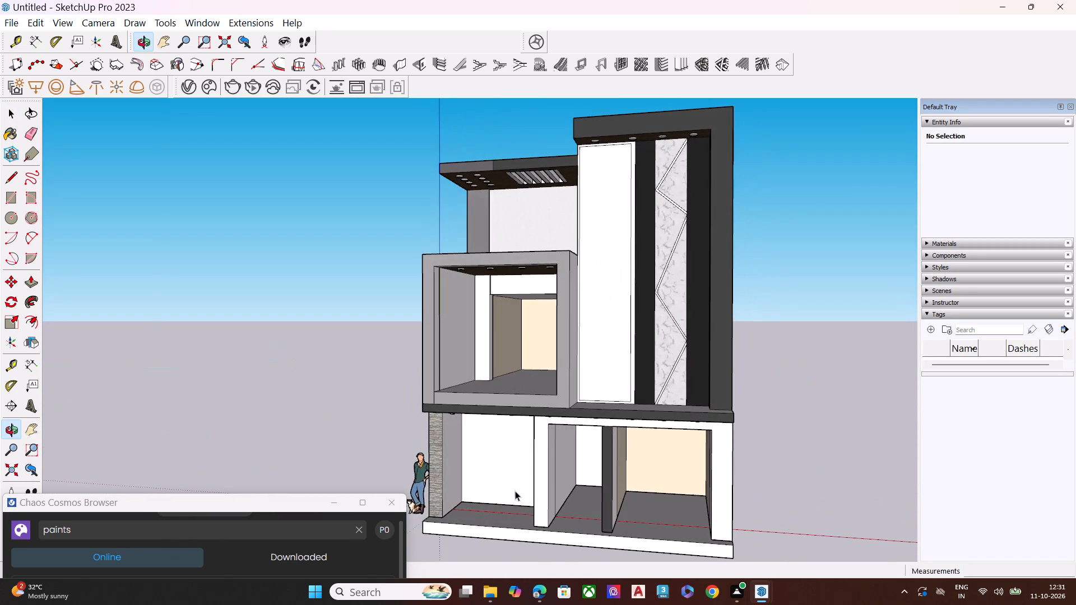
{"action": "scroll", "coordinate": [595, 362], "scroll_direction": "down", "scroll_amount": 8}
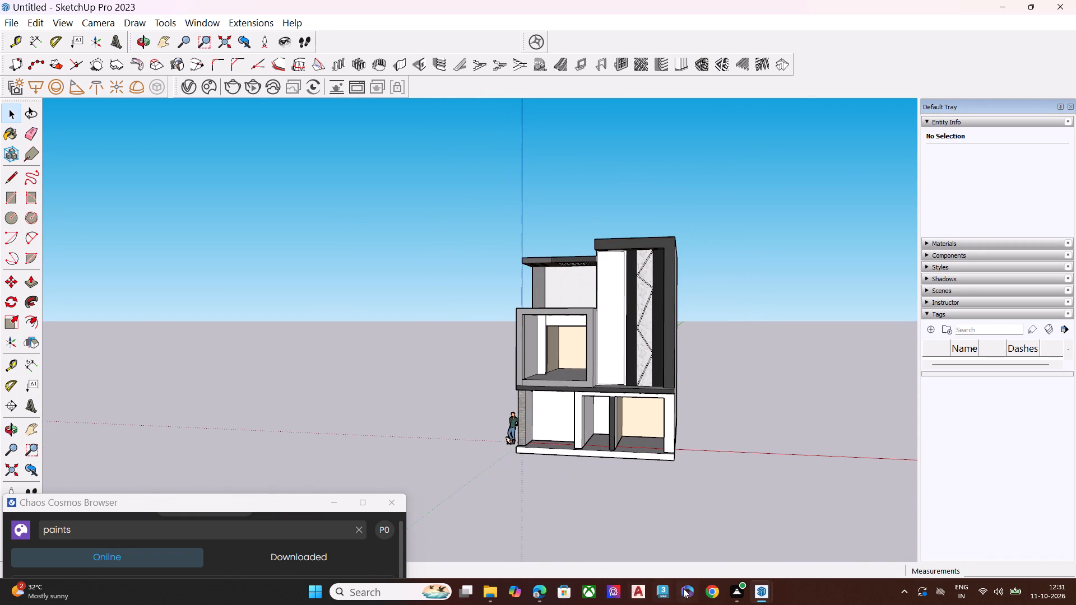
Switch to Chrome and tile its window beside the SketchUp model and the reference PDF.
{"action": "left_click", "coordinate": [707, 593]}
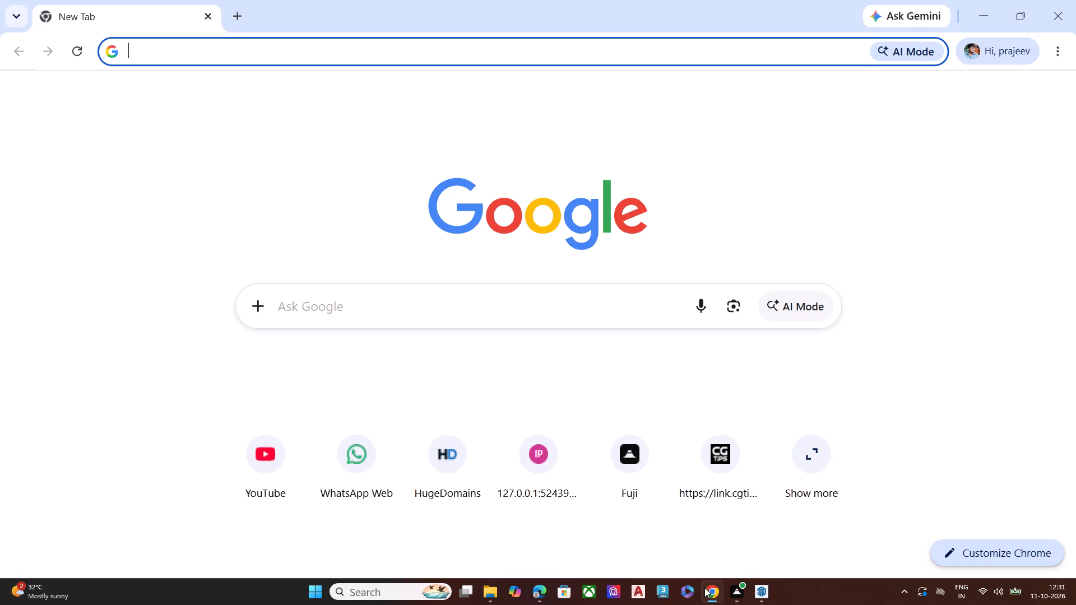
{"action": "left_click_drag", "start_coordinate": [673, 24], "coordinate": [382, 119]}
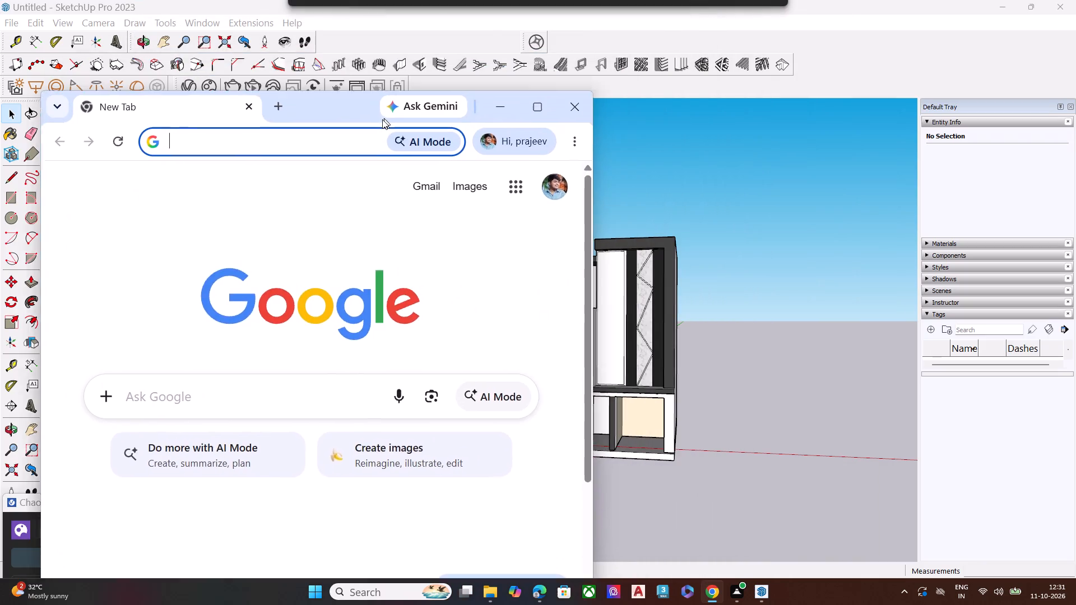
{"action": "left_click_drag", "start_coordinate": [382, 119], "coordinate": [356, 50]}
{"action": "scroll", "coordinate": [791, 190], "scroll_direction": "up", "scroll_amount": 10}
{"action": "scroll", "coordinate": [791, 190], "scroll_direction": "down", "scroll_amount": 6}
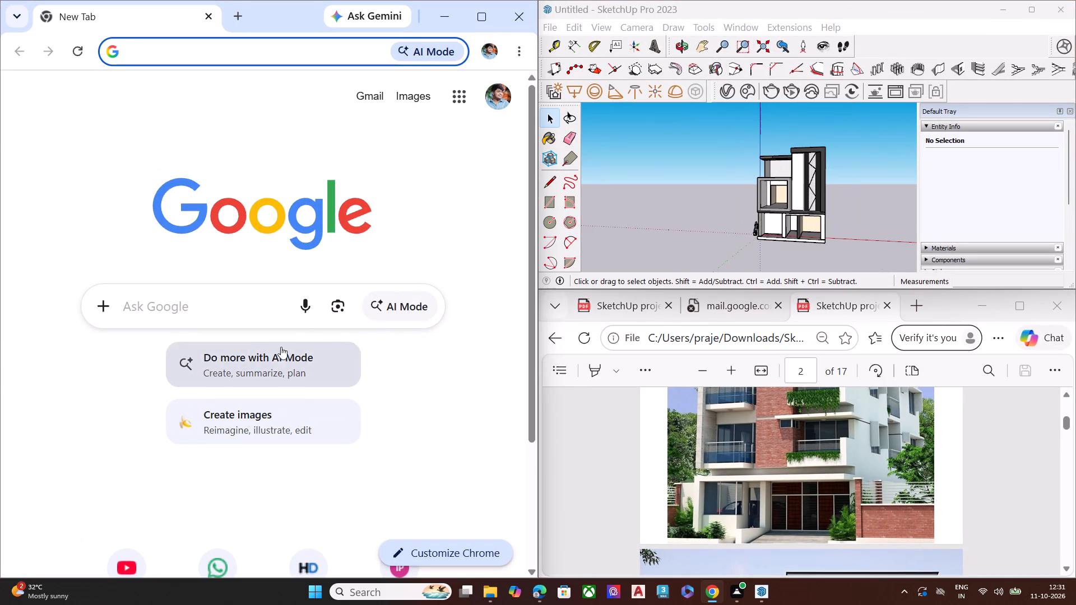
Search Google for 3d warehouse.
{"action": "left_click", "coordinate": [207, 294]}
{"action": "left_click", "coordinate": [201, 350]}
Compare the upper floors of the house model with the reference facade image on page 1 of the PDF.
{"action": "scroll", "coordinate": [796, 196], "scroll_direction": "up", "scroll_amount": 6}
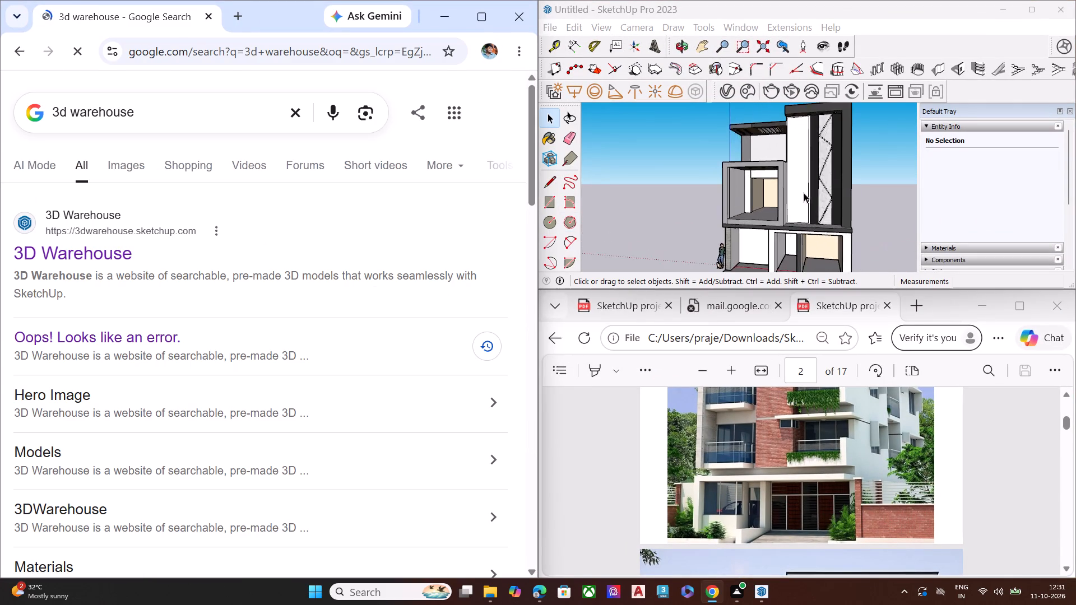
{"action": "scroll", "coordinate": [804, 192], "scroll_direction": "up", "scroll_amount": 5}
{"action": "scroll", "coordinate": [799, 185], "scroll_direction": "down", "scroll_amount": 3}
{"action": "scroll", "coordinate": [794, 190], "scroll_direction": "up", "scroll_amount": 2}
{"action": "scroll", "coordinate": [790, 194], "scroll_direction": "down", "scroll_amount": 5}
{"action": "scroll", "coordinate": [773, 216], "scroll_direction": "up", "scroll_amount": 1}
{"action": "scroll", "coordinate": [773, 216], "scroll_direction": "down", "scroll_amount": 1}
{"action": "scroll", "coordinate": [773, 216], "scroll_direction": "up", "scroll_amount": 1}
{"action": "scroll", "coordinate": [773, 216], "scroll_direction": "down", "scroll_amount": 2}
{"action": "scroll", "coordinate": [773, 216], "scroll_direction": "up", "scroll_amount": 1}
{"action": "scroll", "coordinate": [773, 216], "scroll_direction": "down", "scroll_amount": 2}
{"action": "middle_click_drag", "start_coordinate": [772, 226], "coordinate": [908, 217]}
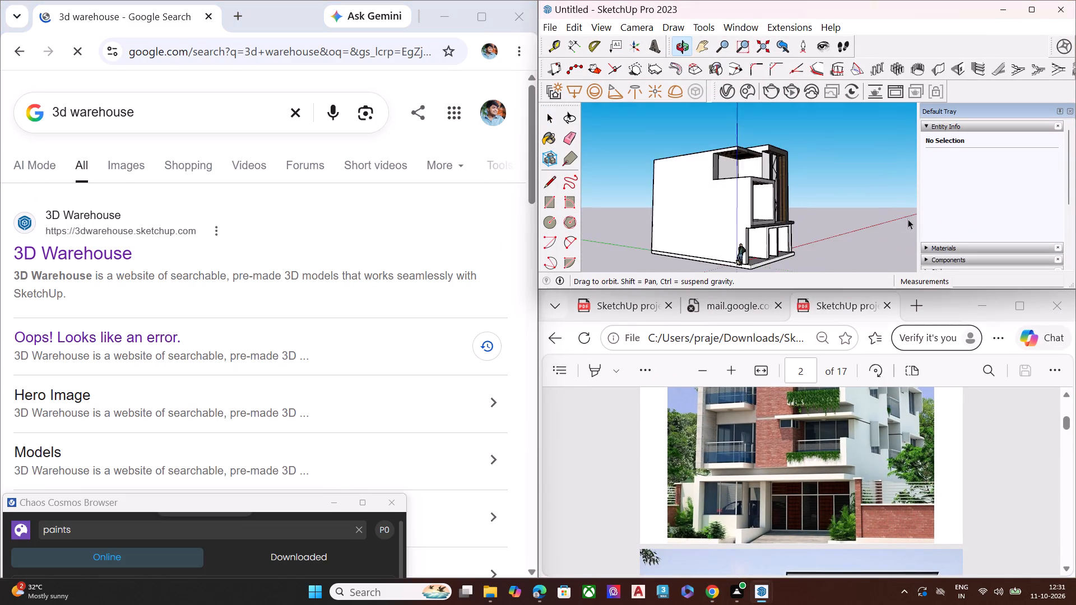
{"action": "scroll", "coordinate": [846, 468], "scroll_direction": "up", "scroll_amount": 17}
{"action": "scroll", "coordinate": [735, 168], "scroll_direction": "up", "scroll_amount": 8}
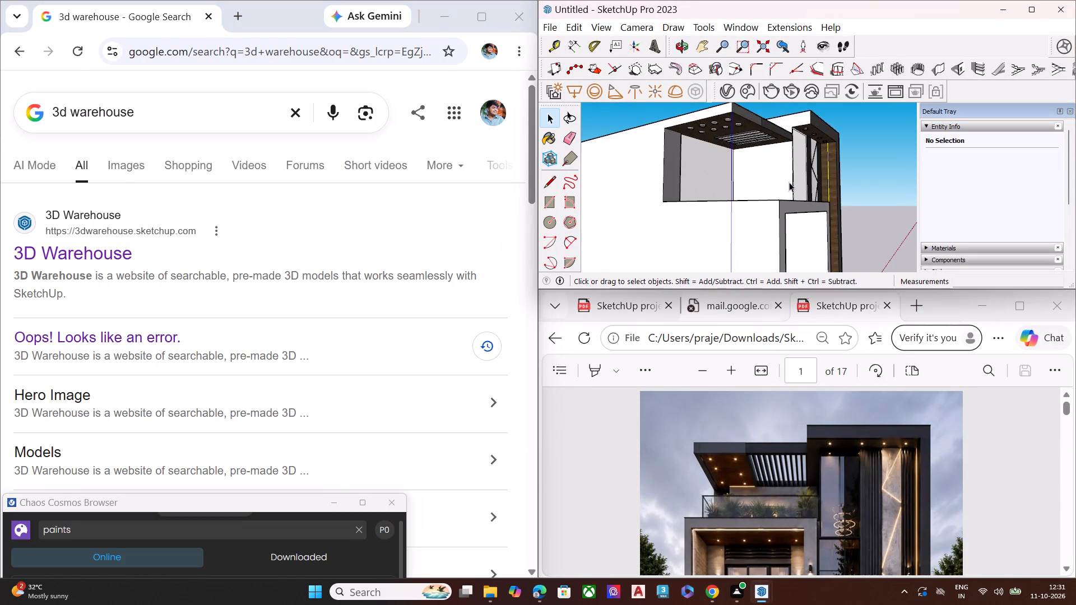
{"action": "middle_click_drag", "start_coordinate": [789, 182], "coordinate": [693, 187]}
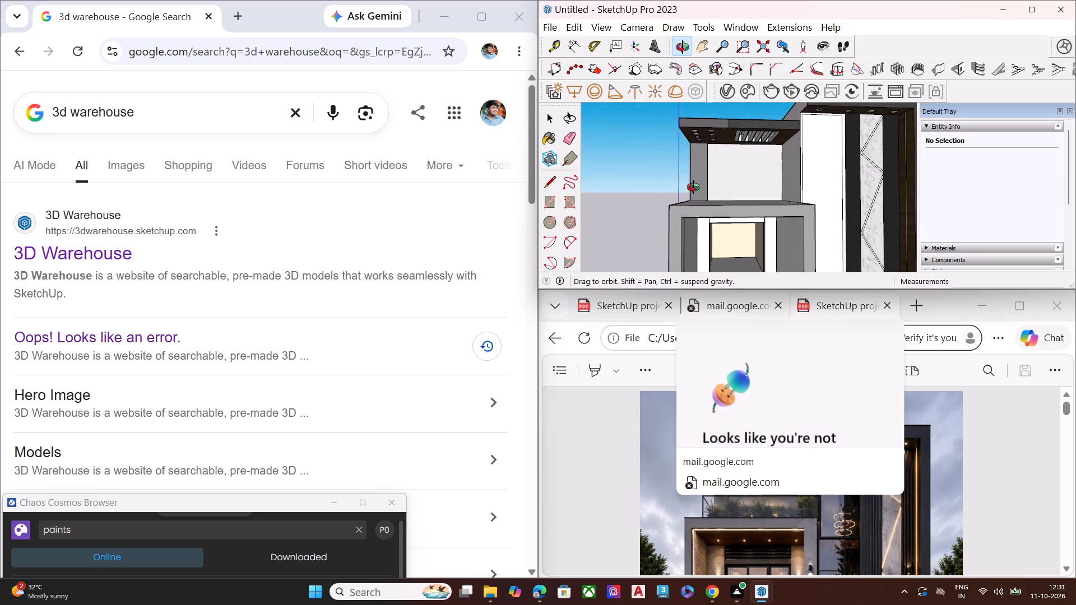
{"action": "middle_click_drag", "start_coordinate": [693, 187], "coordinate": [695, 175]}
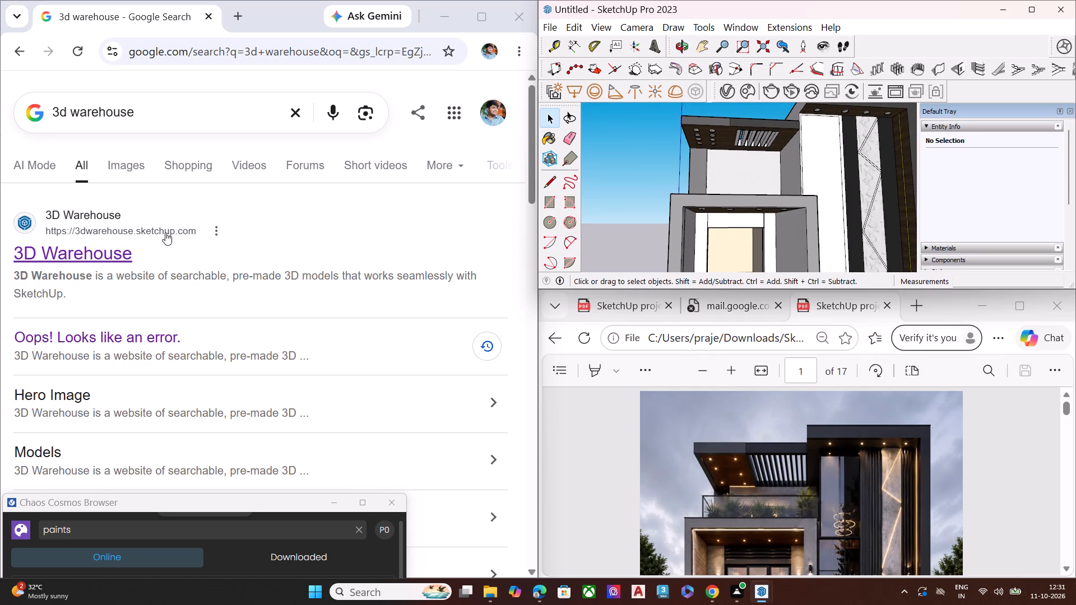
Open the 3D Warehouse website from the Google search results.
{"action": "left_click", "coordinate": [115, 255]}
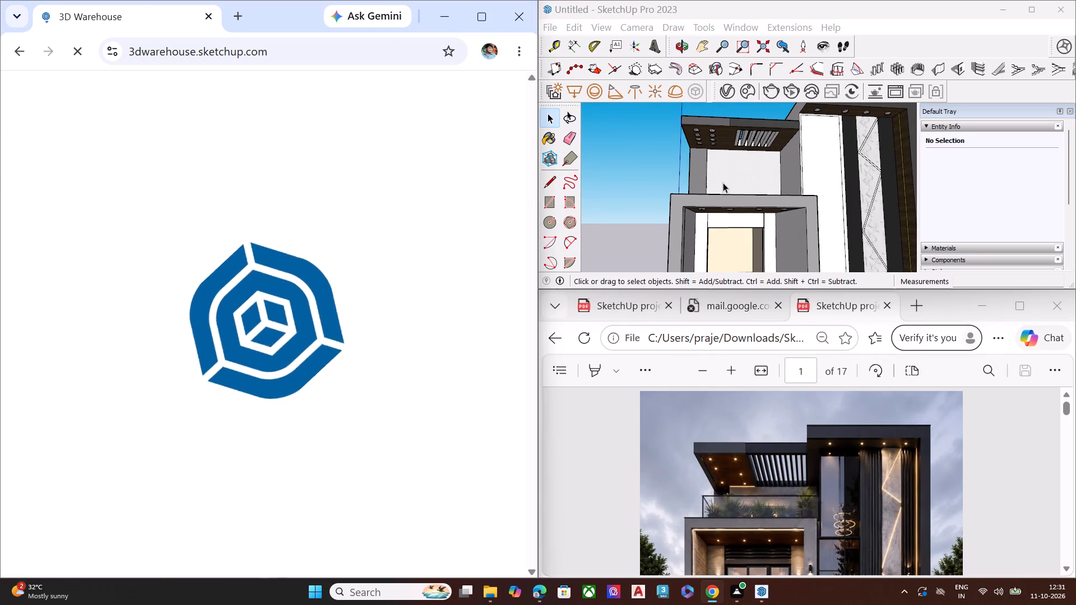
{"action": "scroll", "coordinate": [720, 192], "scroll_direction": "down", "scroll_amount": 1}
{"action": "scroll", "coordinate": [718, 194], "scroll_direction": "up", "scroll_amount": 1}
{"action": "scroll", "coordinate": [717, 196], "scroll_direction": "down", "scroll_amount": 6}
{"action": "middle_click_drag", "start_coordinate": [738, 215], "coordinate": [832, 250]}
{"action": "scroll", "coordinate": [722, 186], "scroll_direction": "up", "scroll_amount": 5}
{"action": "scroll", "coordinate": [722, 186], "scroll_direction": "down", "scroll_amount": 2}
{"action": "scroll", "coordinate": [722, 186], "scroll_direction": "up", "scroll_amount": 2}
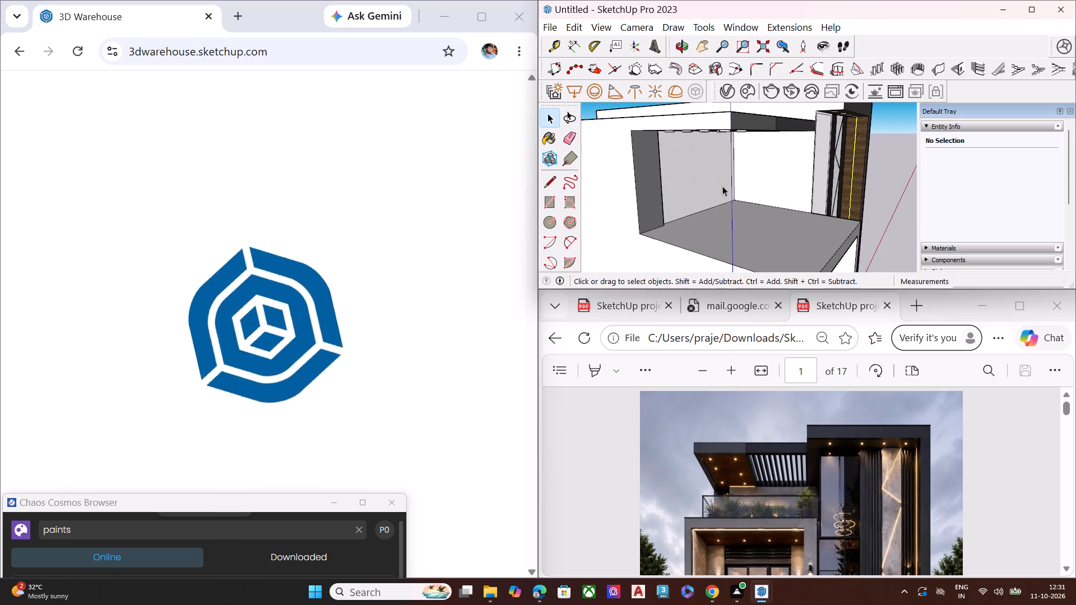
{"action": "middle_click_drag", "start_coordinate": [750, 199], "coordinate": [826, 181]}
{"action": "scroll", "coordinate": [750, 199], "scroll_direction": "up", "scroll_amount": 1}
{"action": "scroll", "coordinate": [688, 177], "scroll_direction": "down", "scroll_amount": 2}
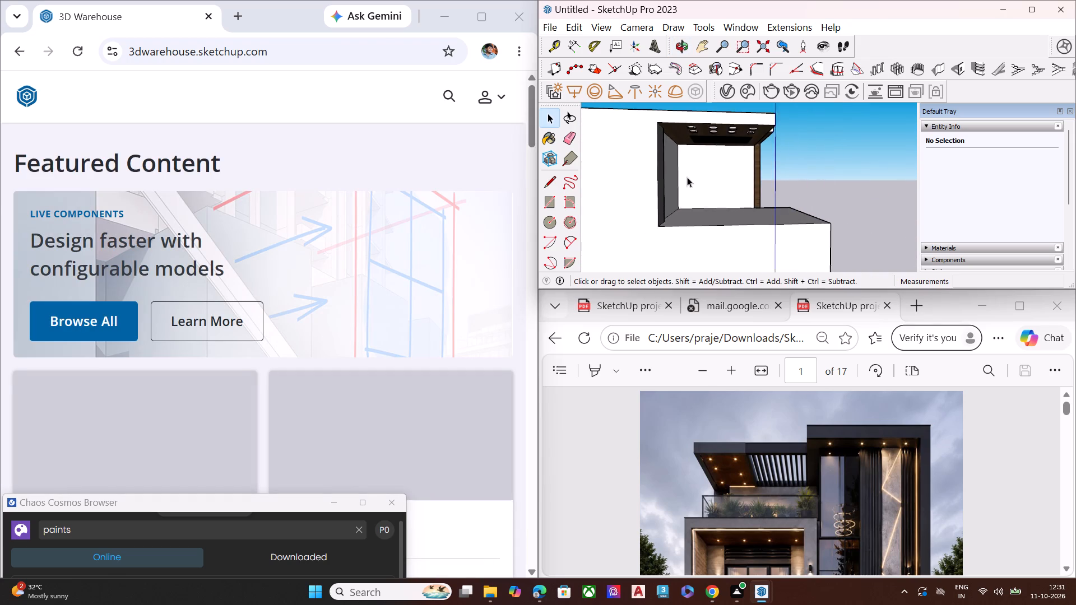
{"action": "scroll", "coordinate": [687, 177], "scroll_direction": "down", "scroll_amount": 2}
Search the 3D Warehouse models for elevation window.
{"action": "left_click", "coordinate": [446, 100]}
{"action": "left_click", "coordinate": [258, 103]}
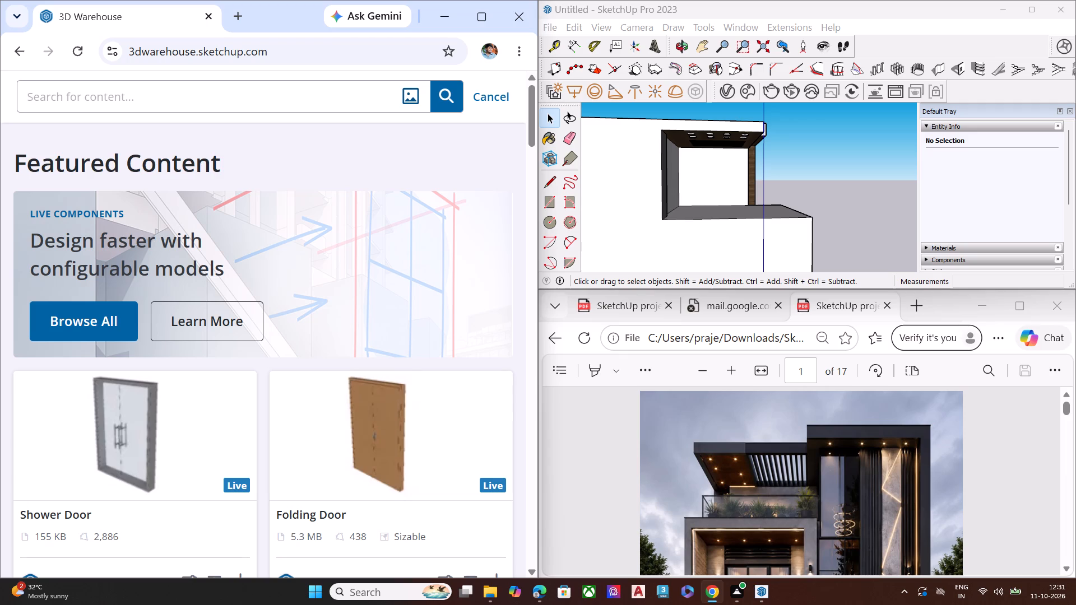
{"action": "type", "text": "elevation"}
{"action": "key", "text": "space"}
{"action": "type", "text": "window"}
{"action": "key", "text": "Return"}
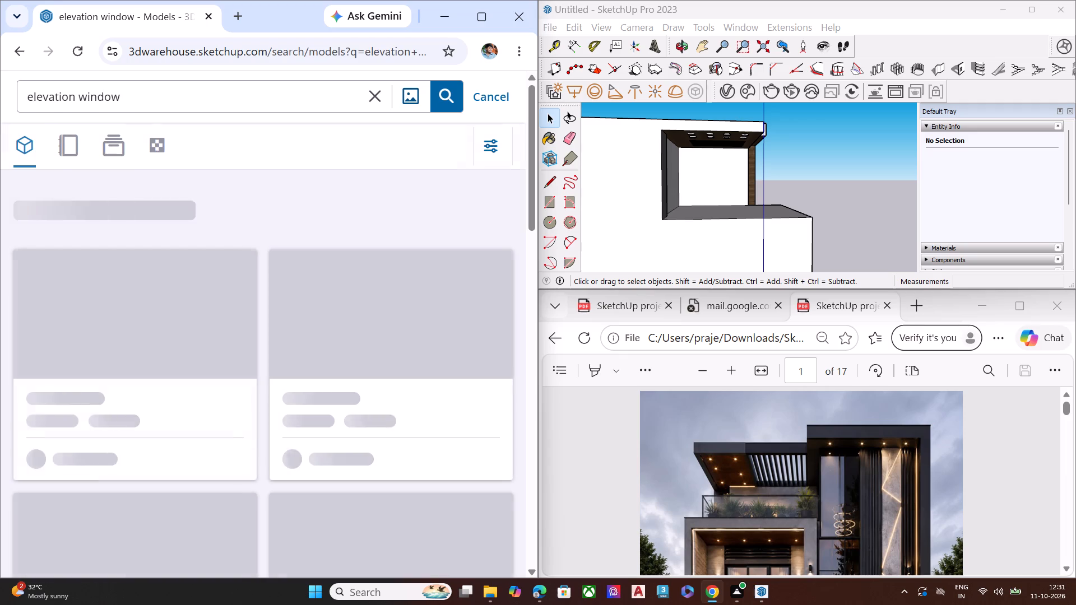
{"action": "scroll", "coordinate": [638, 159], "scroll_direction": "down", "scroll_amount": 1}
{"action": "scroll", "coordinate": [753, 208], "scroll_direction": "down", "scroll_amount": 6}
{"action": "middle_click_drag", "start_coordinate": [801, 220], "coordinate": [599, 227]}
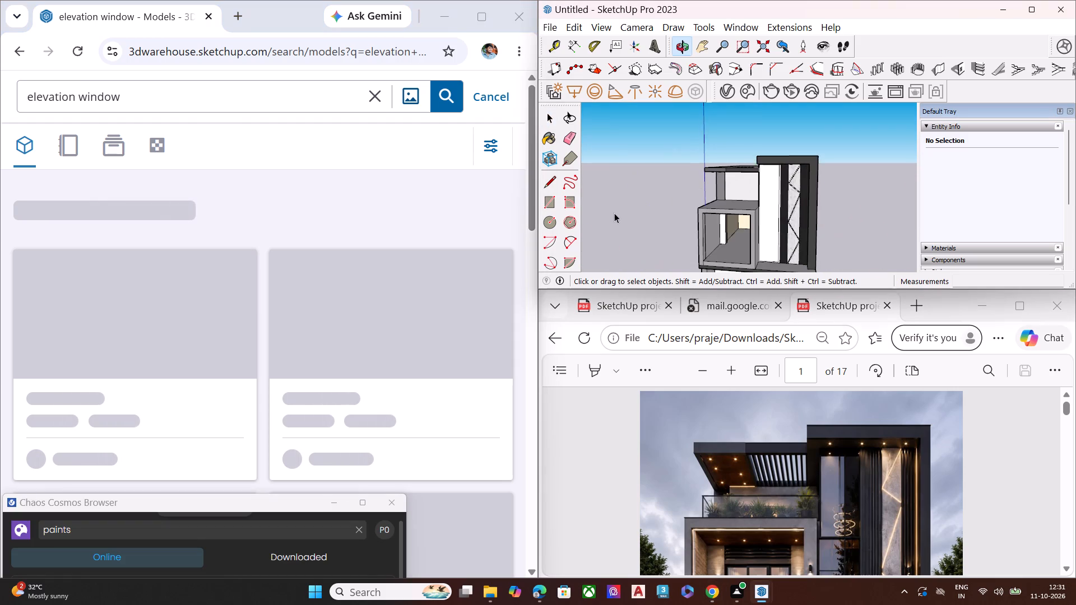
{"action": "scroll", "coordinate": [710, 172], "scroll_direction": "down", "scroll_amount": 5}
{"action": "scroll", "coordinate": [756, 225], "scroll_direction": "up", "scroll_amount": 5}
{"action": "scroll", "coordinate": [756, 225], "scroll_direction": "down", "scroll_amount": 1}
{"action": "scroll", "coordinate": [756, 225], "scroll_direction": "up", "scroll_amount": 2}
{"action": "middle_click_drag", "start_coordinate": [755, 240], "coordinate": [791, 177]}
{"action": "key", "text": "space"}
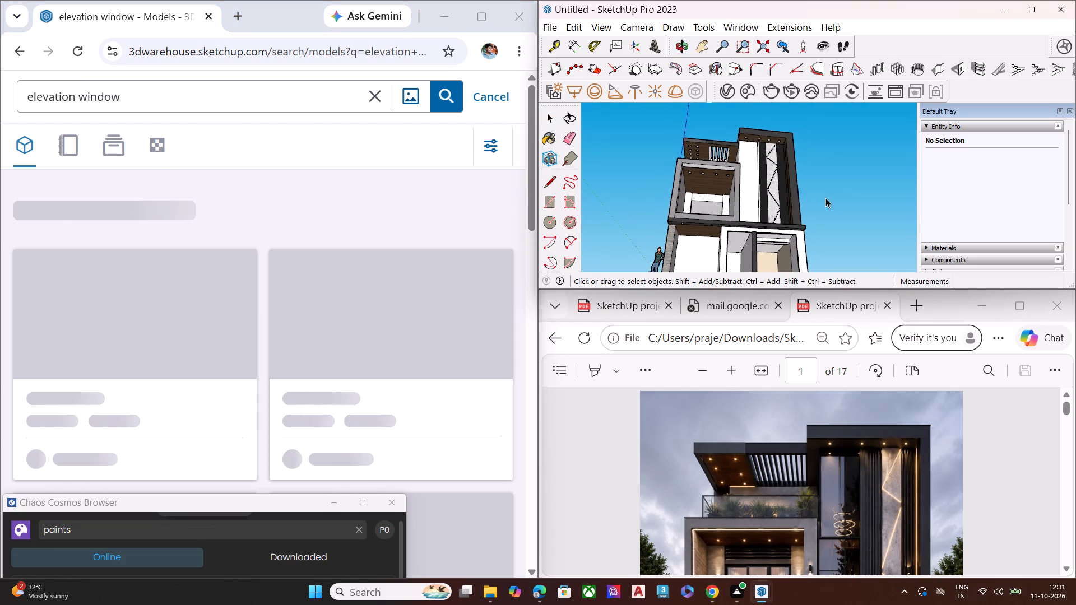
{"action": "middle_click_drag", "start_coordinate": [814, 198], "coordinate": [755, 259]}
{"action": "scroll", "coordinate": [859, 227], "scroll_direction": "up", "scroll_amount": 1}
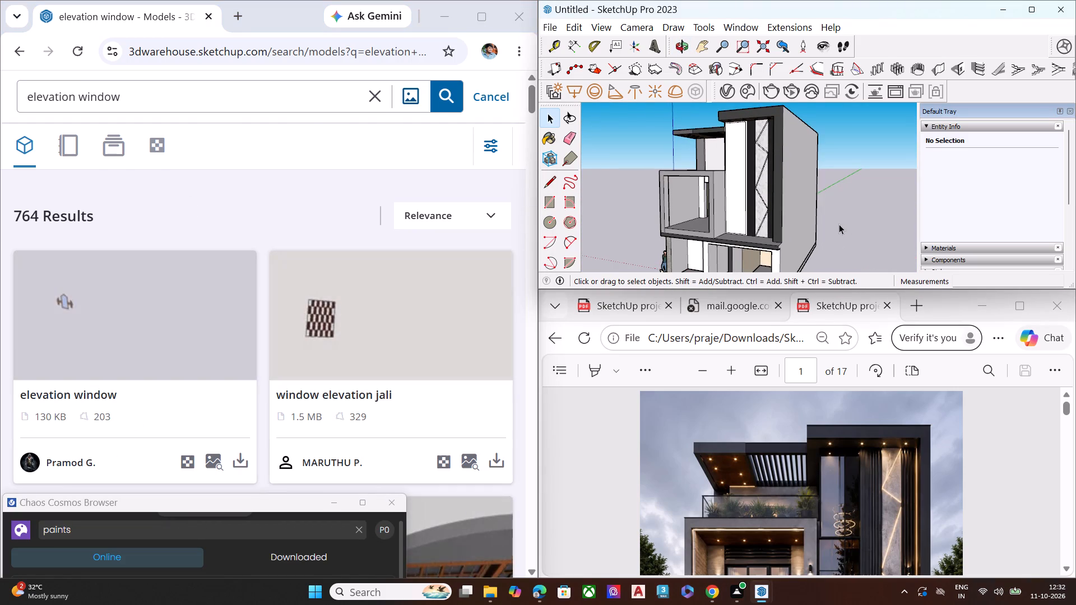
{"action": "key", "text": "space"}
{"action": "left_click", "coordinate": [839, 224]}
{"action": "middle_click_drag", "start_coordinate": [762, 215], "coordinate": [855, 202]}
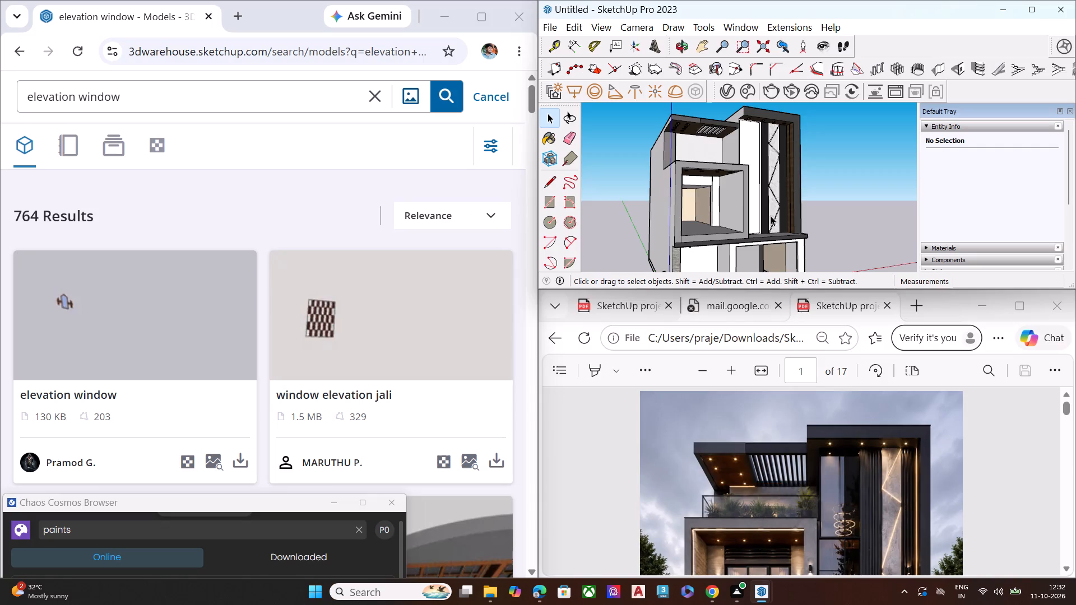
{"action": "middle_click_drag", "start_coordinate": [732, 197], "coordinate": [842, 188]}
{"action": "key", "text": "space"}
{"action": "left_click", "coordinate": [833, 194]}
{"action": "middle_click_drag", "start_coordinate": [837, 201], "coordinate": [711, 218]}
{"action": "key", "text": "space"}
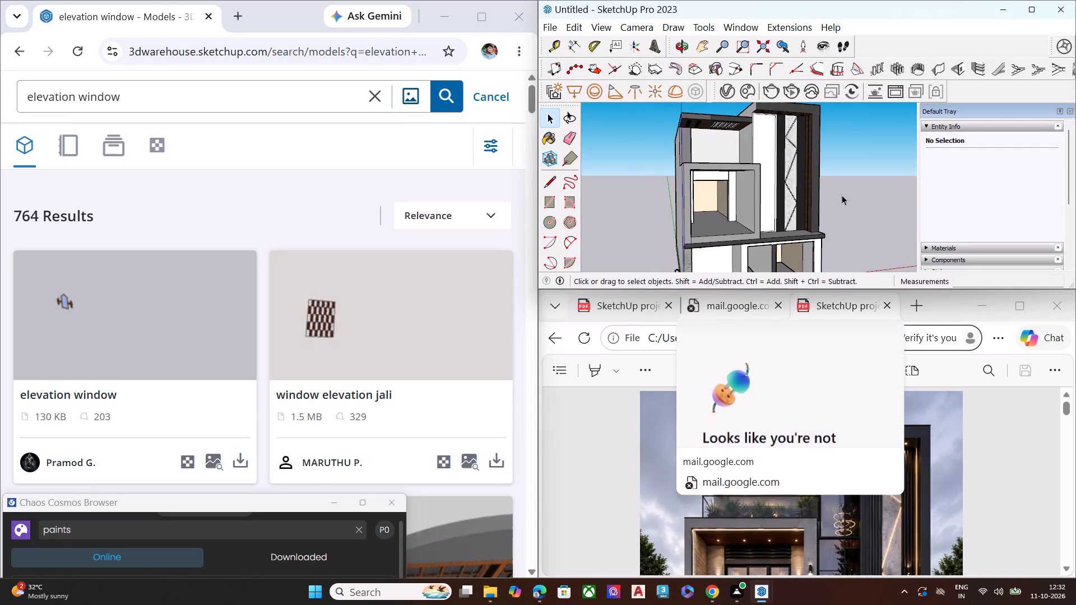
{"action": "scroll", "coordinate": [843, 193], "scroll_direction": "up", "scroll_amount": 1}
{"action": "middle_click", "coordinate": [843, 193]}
Browse the elevation window search results for a window model that suits the house facade.
{"action": "scroll", "coordinate": [437, 356], "scroll_direction": "down", "scroll_amount": 4}
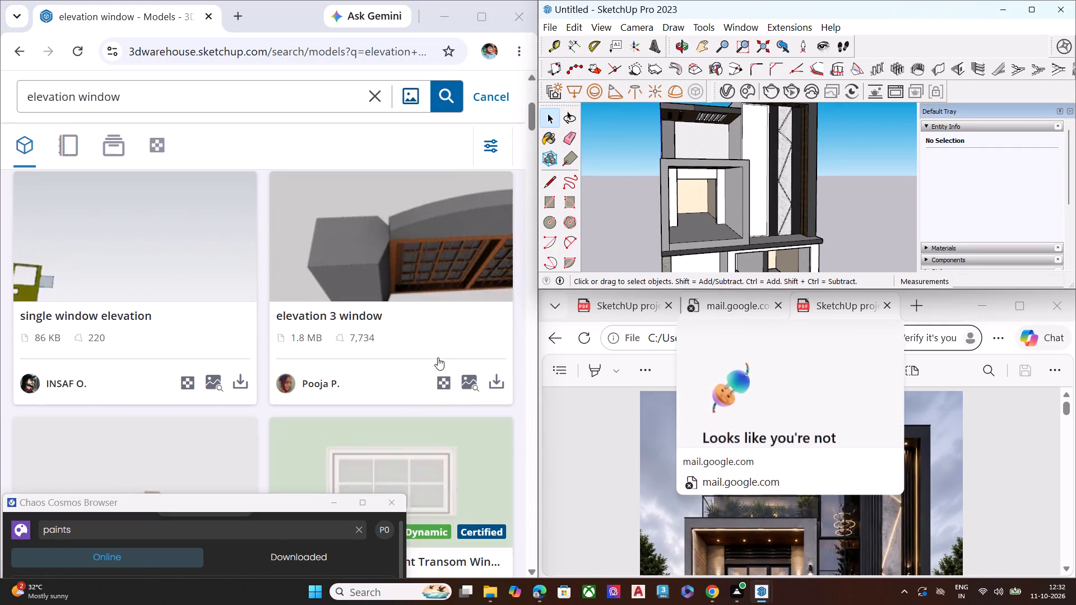
{"action": "scroll", "coordinate": [438, 357], "scroll_direction": "down", "scroll_amount": 7}
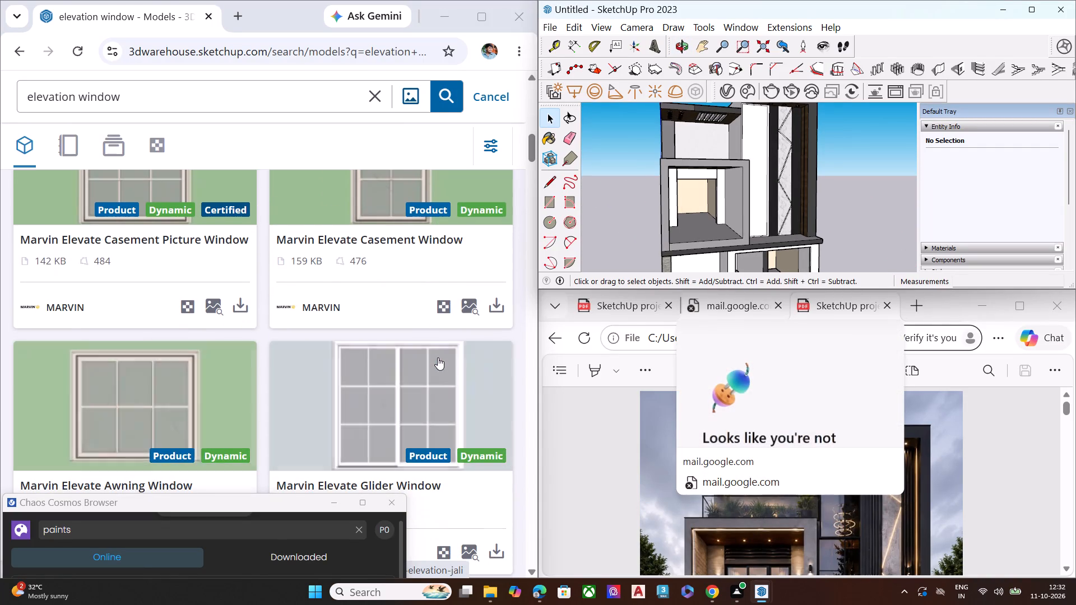
{"action": "scroll", "coordinate": [438, 357], "scroll_direction": "down", "scroll_amount": 8}
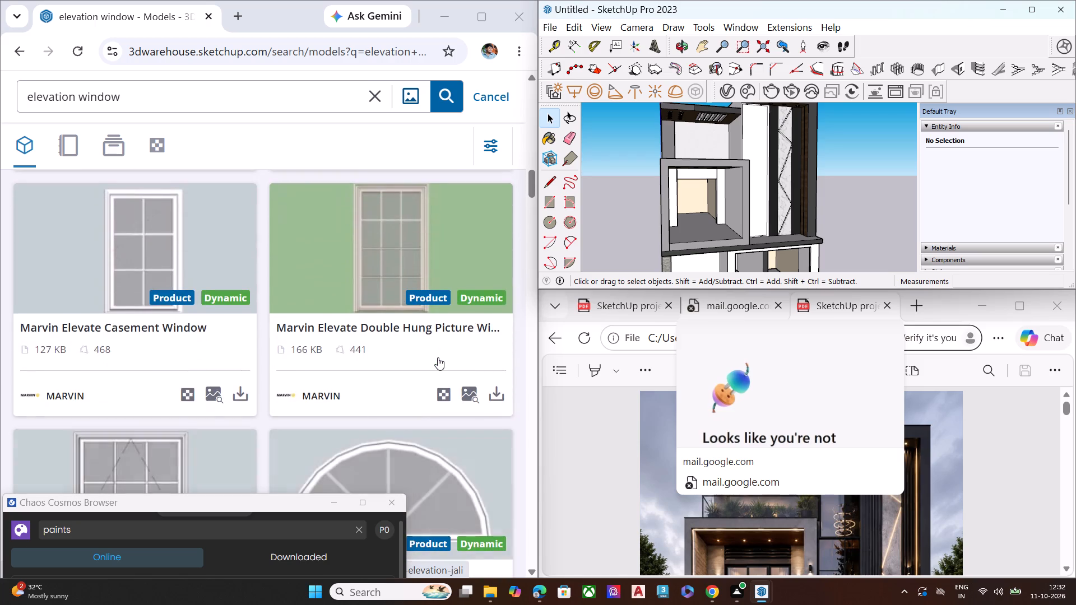
{"action": "scroll", "coordinate": [438, 357], "scroll_direction": "down", "scroll_amount": 12}
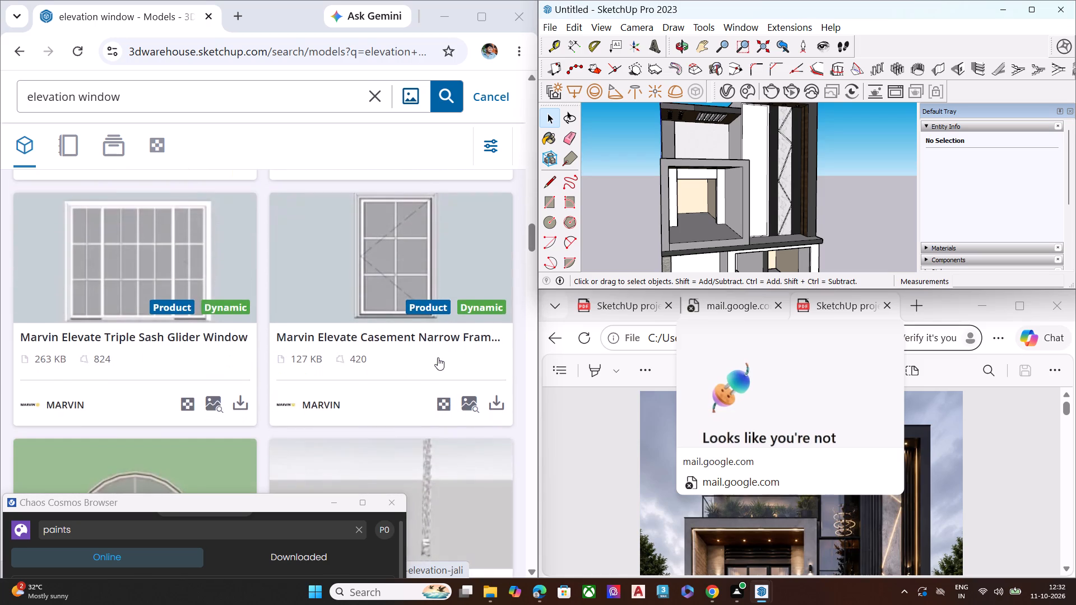
{"action": "scroll", "coordinate": [438, 357], "scroll_direction": "down", "scroll_amount": 7}
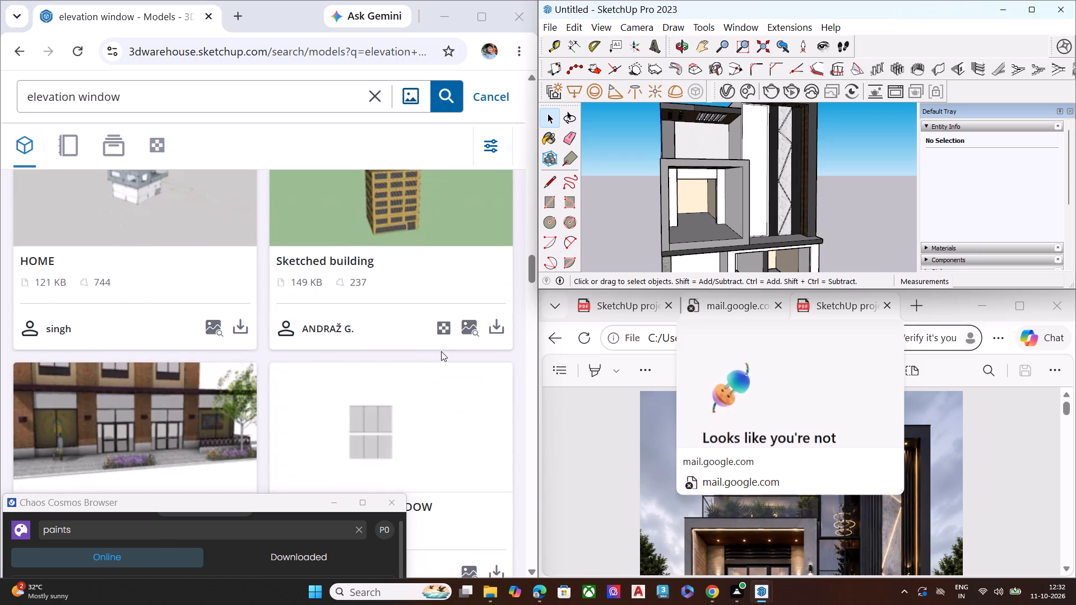
{"action": "scroll", "coordinate": [441, 351], "scroll_direction": "down", "scroll_amount": 1}
{"action": "scroll", "coordinate": [441, 351], "scroll_direction": "up", "scroll_amount": 1}
{"action": "scroll", "coordinate": [441, 351], "scroll_direction": "down", "scroll_amount": 11}
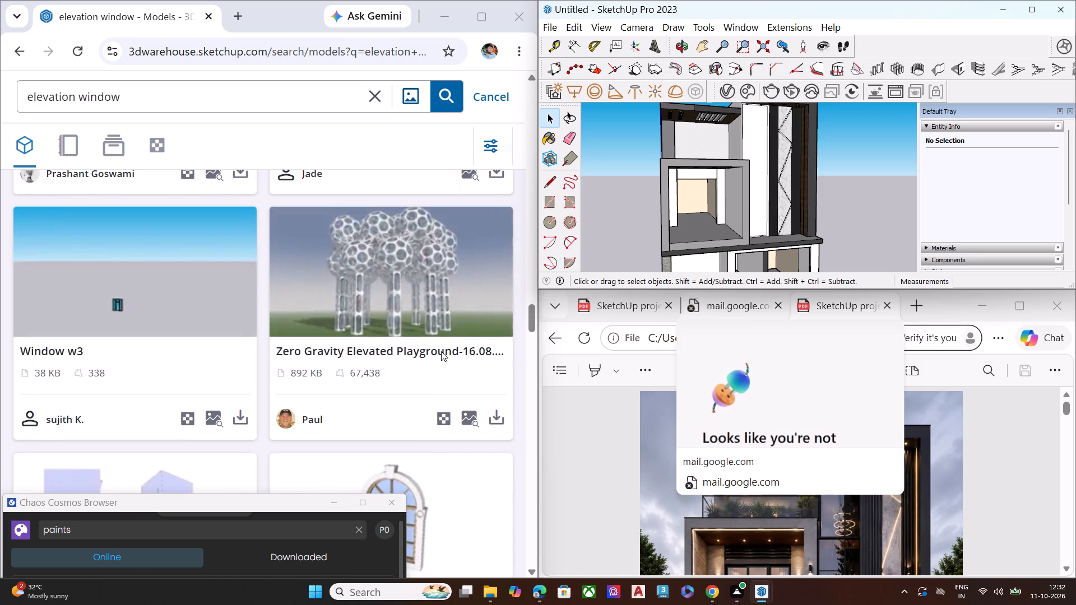
{"action": "scroll", "coordinate": [441, 351], "scroll_direction": "down", "scroll_amount": 8}
{"action": "scroll", "coordinate": [441, 351], "scroll_direction": "up", "scroll_amount": 3}
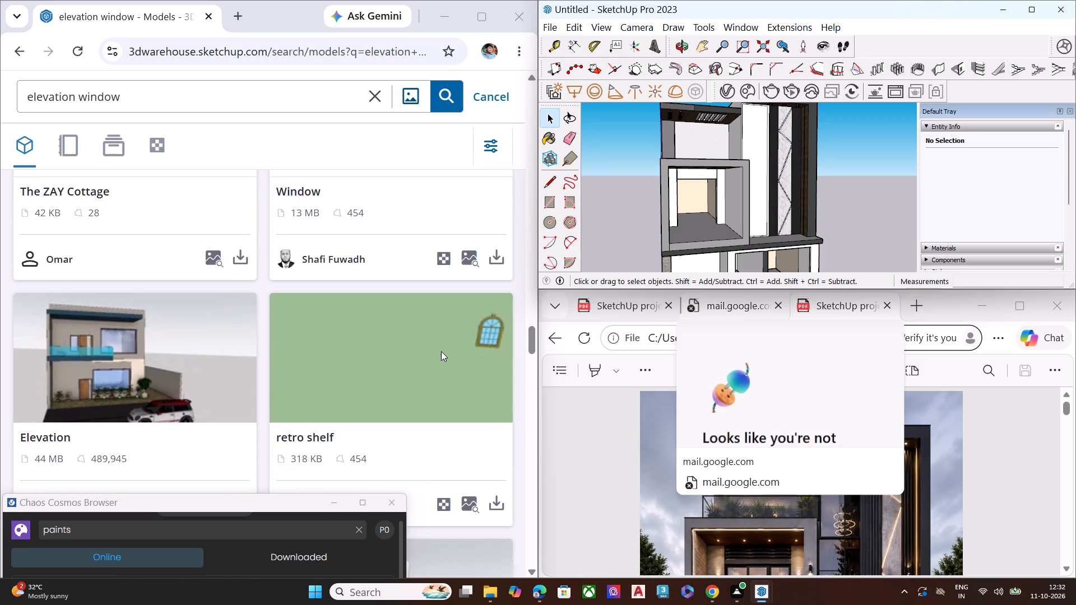
{"action": "scroll", "coordinate": [441, 351], "scroll_direction": "down", "scroll_amount": 13}
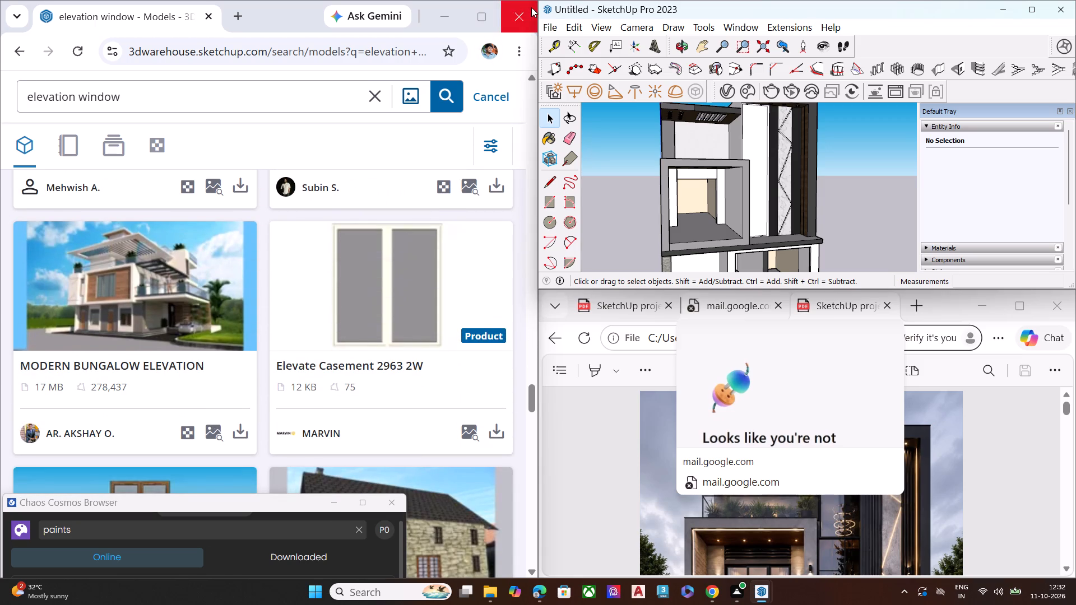
Re-tile the SketchUp window at full height beside the 3D Warehouse page.
{"action": "left_click_drag", "start_coordinate": [982, 8], "coordinate": [614, 44]}
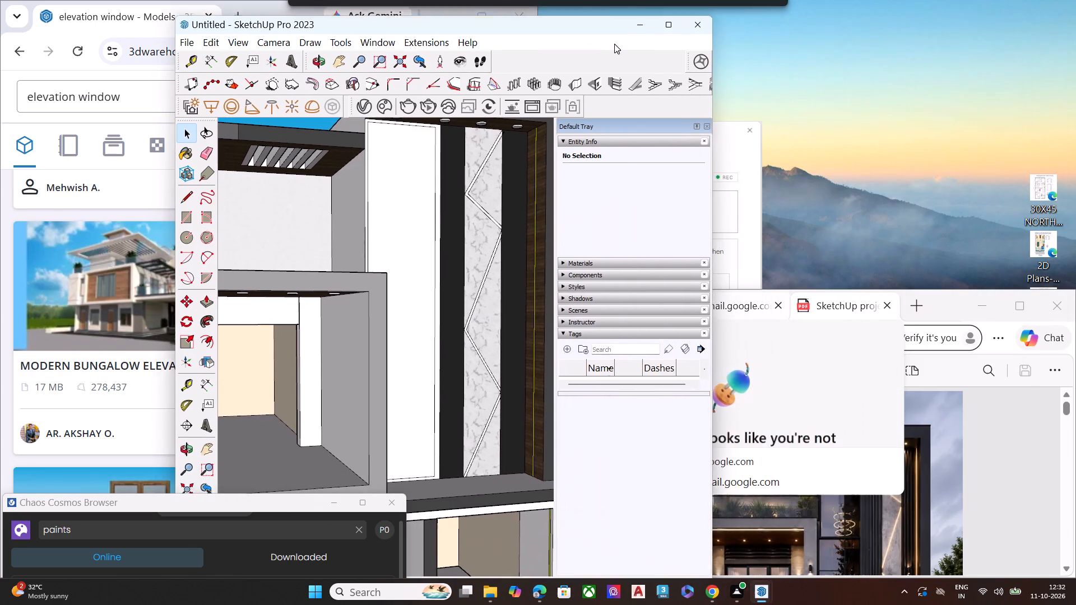
{"action": "left_click_drag", "start_coordinate": [614, 44], "coordinate": [457, 41]}
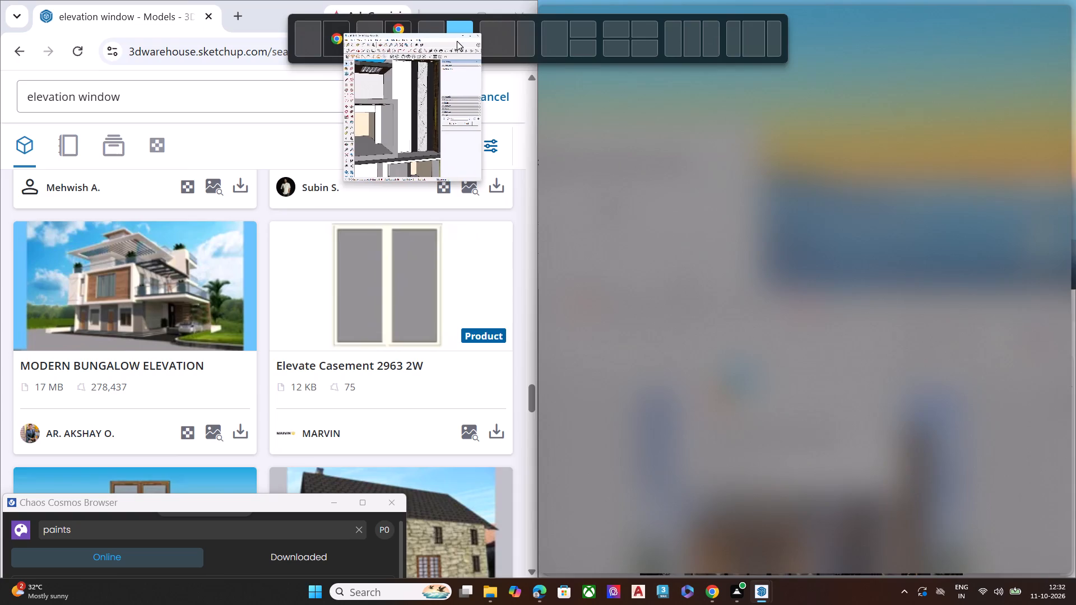
{"action": "left_click_drag", "start_coordinate": [457, 41], "coordinate": [457, 41]}
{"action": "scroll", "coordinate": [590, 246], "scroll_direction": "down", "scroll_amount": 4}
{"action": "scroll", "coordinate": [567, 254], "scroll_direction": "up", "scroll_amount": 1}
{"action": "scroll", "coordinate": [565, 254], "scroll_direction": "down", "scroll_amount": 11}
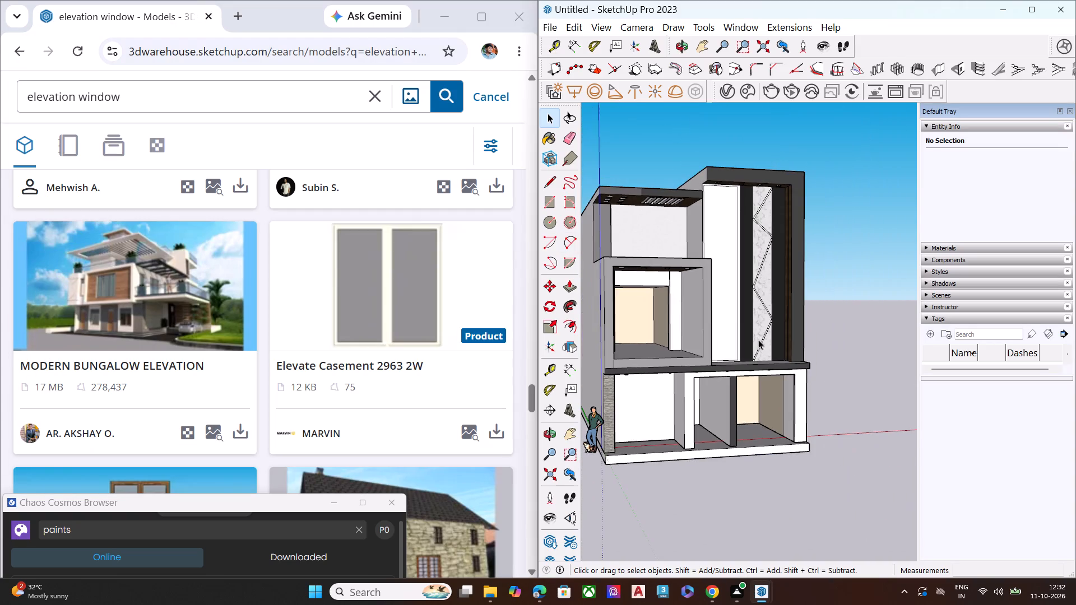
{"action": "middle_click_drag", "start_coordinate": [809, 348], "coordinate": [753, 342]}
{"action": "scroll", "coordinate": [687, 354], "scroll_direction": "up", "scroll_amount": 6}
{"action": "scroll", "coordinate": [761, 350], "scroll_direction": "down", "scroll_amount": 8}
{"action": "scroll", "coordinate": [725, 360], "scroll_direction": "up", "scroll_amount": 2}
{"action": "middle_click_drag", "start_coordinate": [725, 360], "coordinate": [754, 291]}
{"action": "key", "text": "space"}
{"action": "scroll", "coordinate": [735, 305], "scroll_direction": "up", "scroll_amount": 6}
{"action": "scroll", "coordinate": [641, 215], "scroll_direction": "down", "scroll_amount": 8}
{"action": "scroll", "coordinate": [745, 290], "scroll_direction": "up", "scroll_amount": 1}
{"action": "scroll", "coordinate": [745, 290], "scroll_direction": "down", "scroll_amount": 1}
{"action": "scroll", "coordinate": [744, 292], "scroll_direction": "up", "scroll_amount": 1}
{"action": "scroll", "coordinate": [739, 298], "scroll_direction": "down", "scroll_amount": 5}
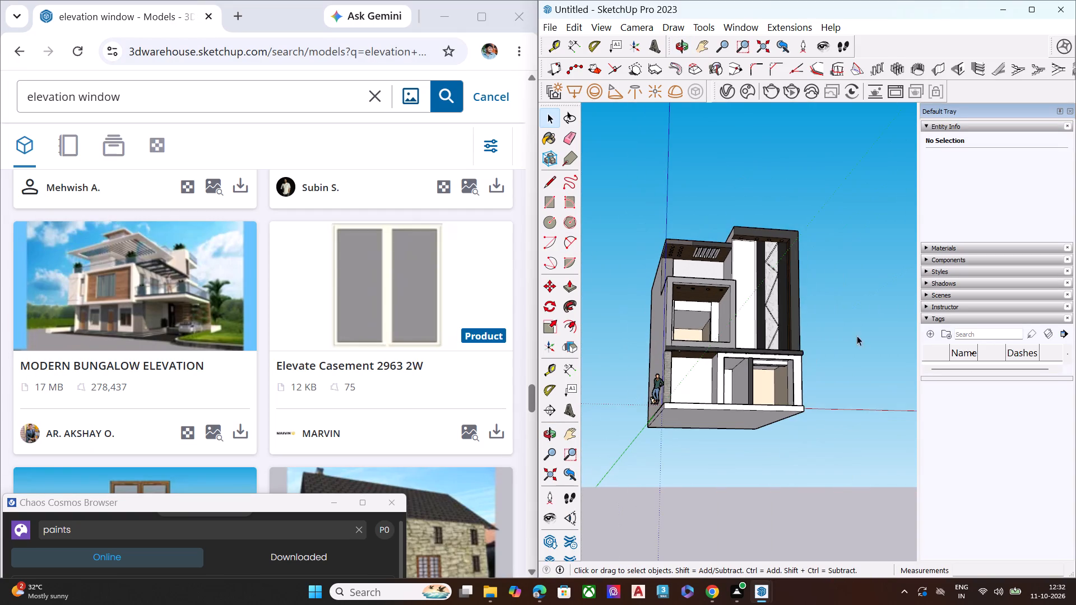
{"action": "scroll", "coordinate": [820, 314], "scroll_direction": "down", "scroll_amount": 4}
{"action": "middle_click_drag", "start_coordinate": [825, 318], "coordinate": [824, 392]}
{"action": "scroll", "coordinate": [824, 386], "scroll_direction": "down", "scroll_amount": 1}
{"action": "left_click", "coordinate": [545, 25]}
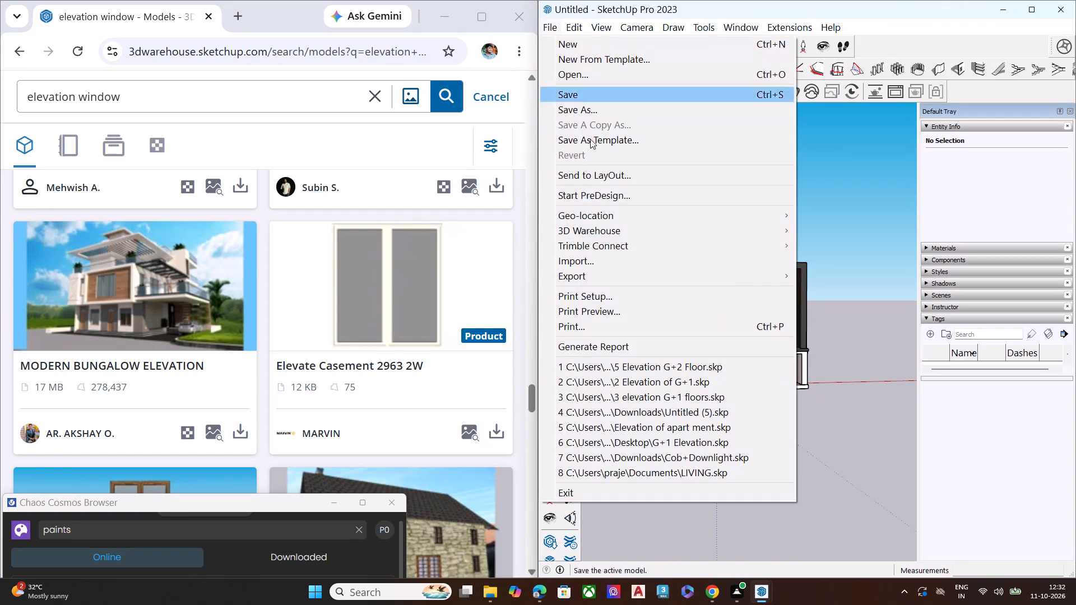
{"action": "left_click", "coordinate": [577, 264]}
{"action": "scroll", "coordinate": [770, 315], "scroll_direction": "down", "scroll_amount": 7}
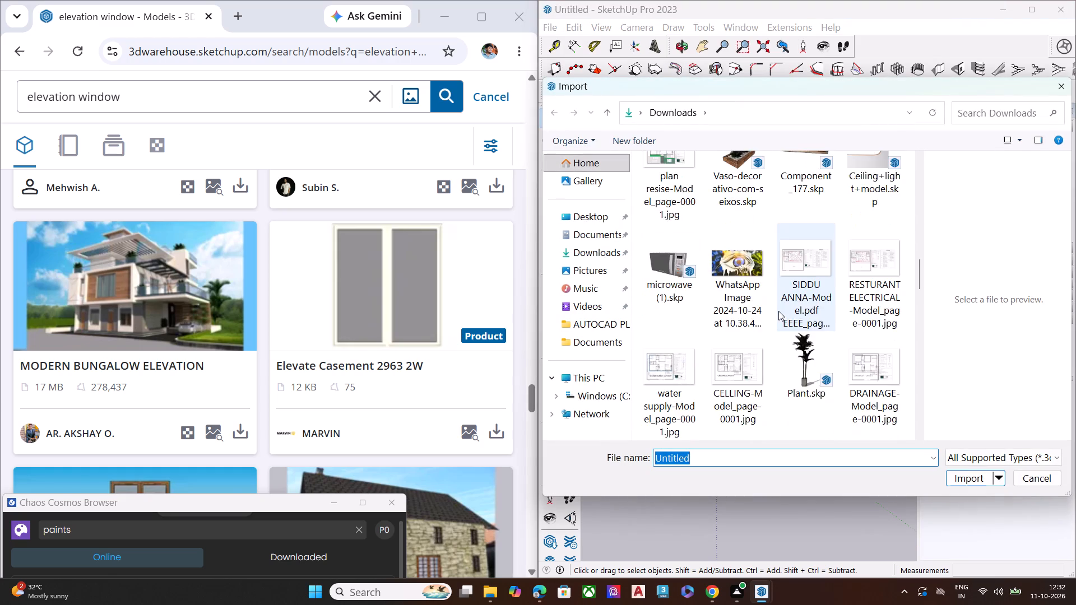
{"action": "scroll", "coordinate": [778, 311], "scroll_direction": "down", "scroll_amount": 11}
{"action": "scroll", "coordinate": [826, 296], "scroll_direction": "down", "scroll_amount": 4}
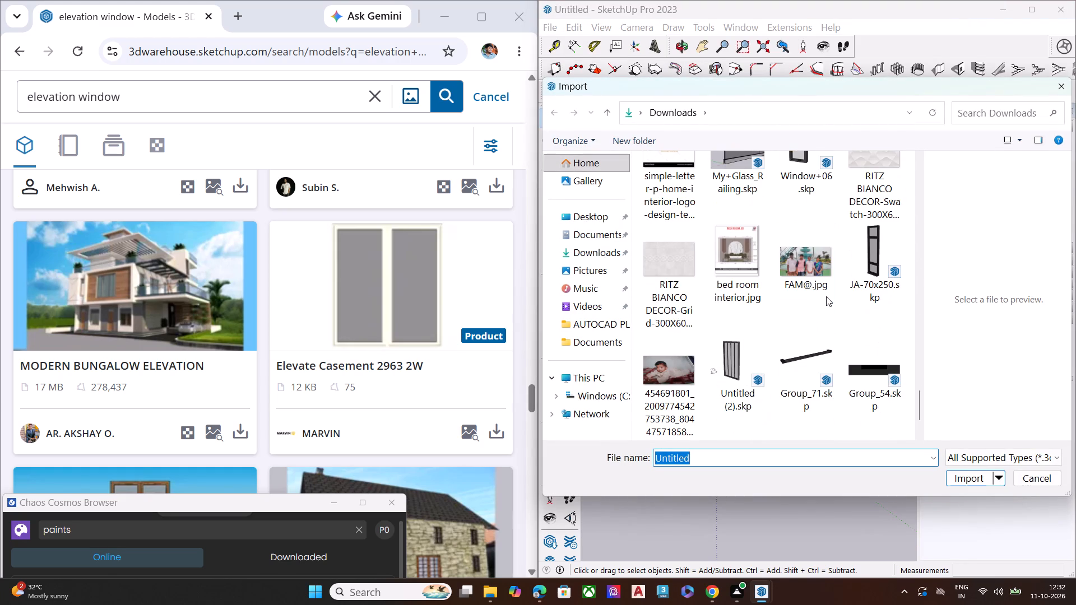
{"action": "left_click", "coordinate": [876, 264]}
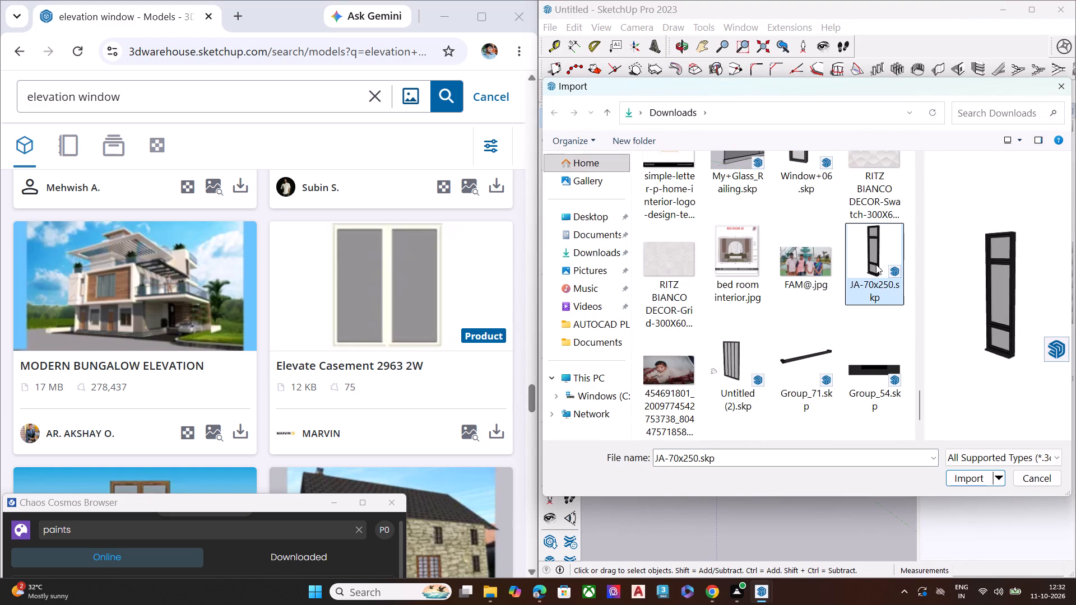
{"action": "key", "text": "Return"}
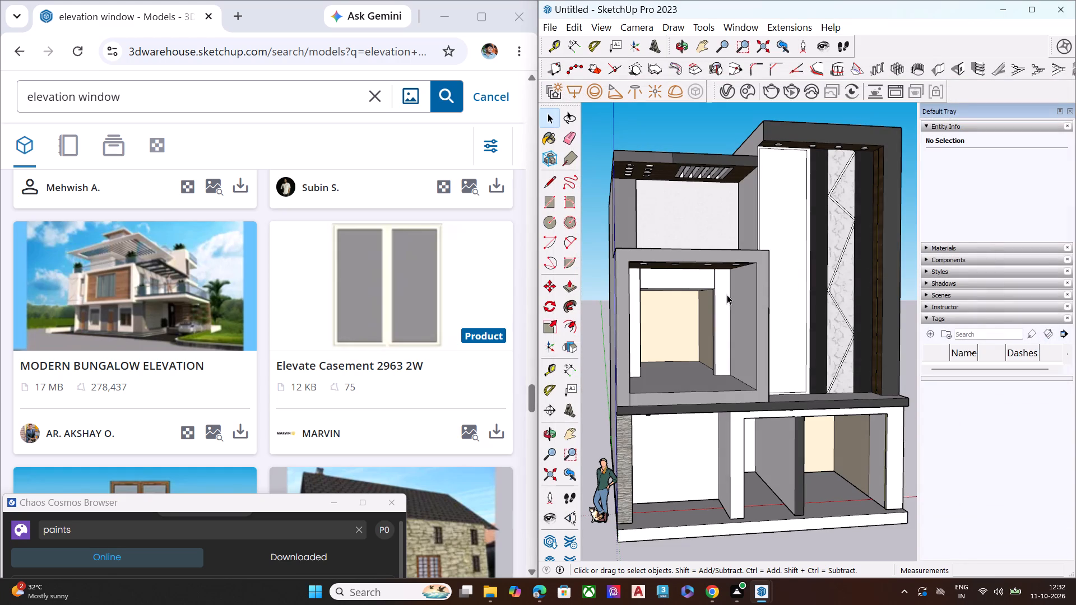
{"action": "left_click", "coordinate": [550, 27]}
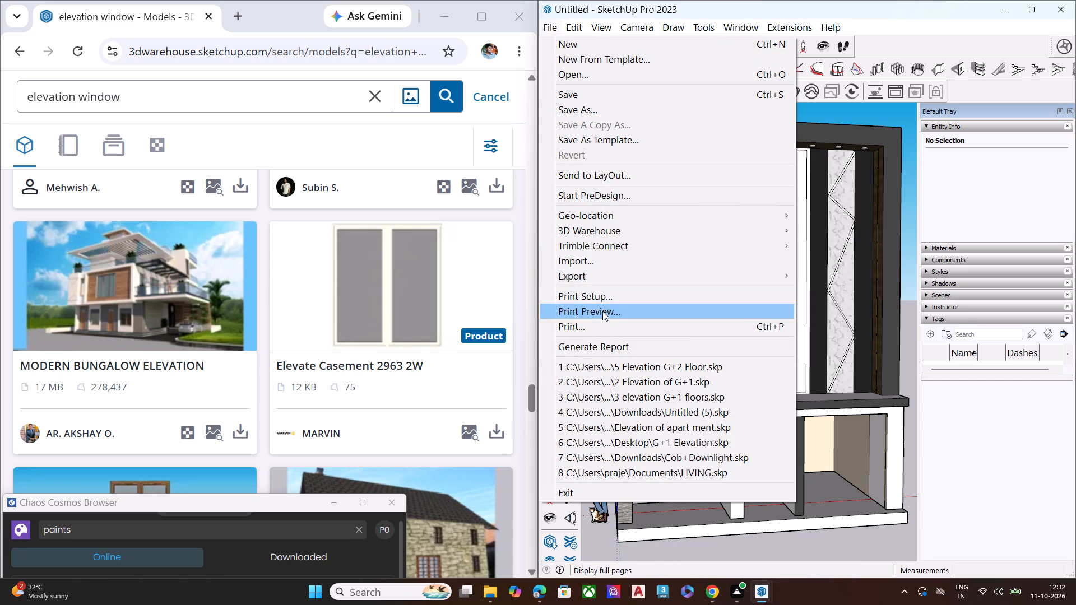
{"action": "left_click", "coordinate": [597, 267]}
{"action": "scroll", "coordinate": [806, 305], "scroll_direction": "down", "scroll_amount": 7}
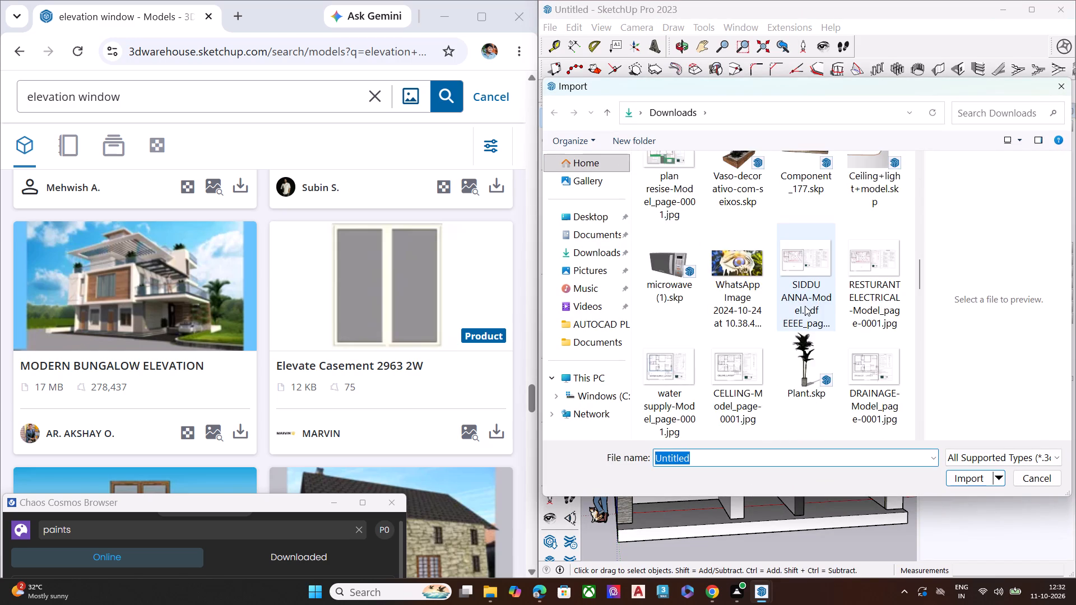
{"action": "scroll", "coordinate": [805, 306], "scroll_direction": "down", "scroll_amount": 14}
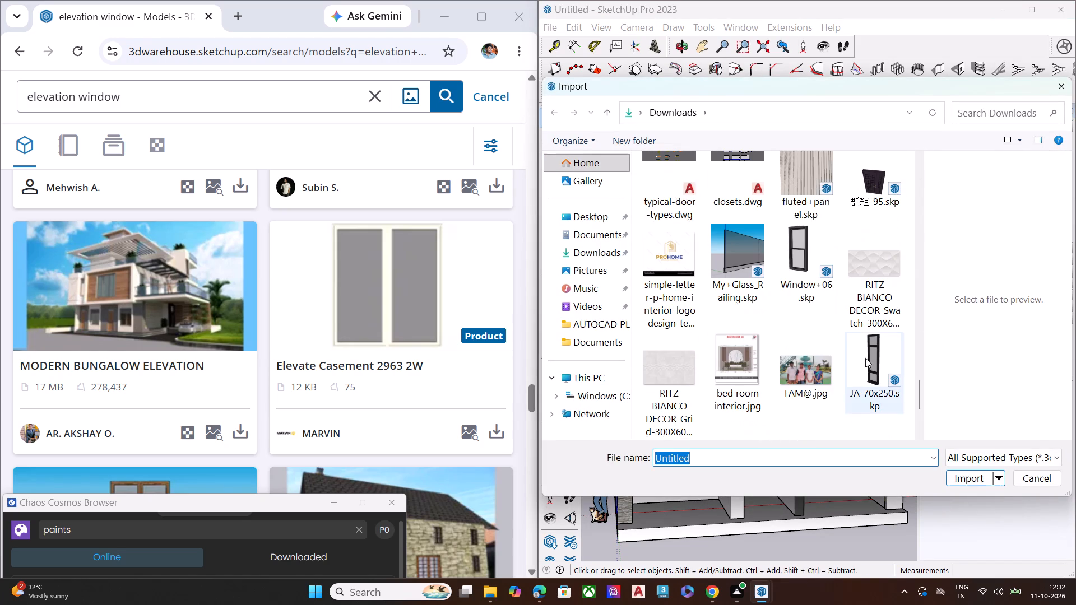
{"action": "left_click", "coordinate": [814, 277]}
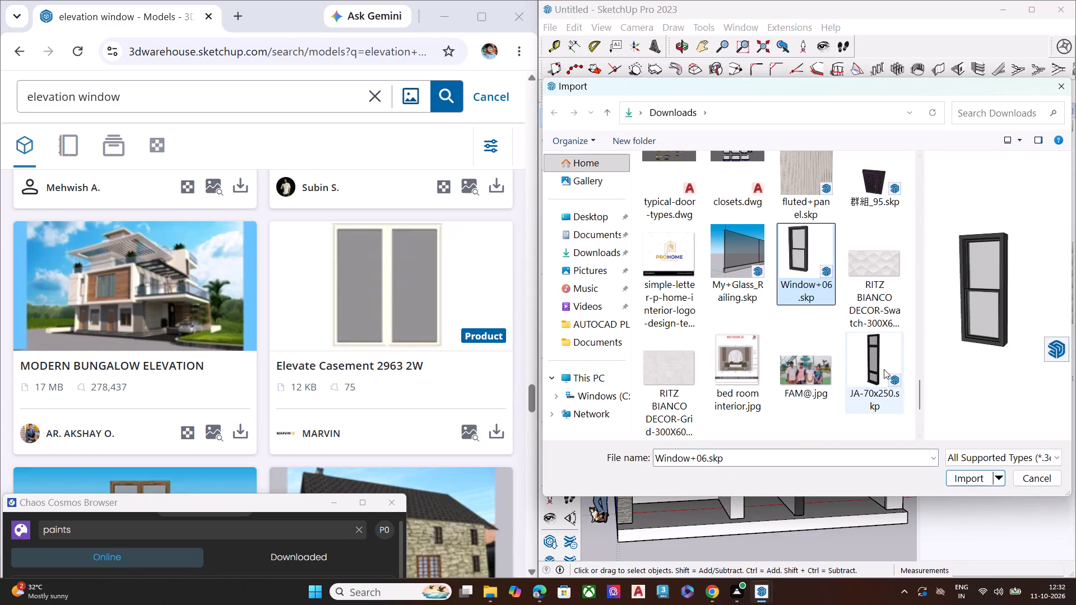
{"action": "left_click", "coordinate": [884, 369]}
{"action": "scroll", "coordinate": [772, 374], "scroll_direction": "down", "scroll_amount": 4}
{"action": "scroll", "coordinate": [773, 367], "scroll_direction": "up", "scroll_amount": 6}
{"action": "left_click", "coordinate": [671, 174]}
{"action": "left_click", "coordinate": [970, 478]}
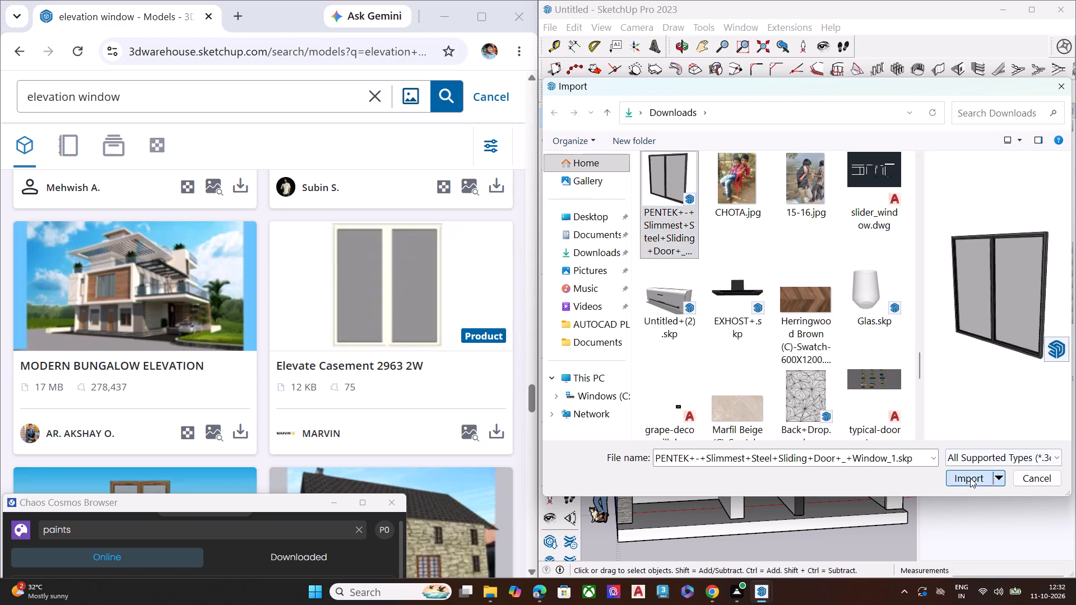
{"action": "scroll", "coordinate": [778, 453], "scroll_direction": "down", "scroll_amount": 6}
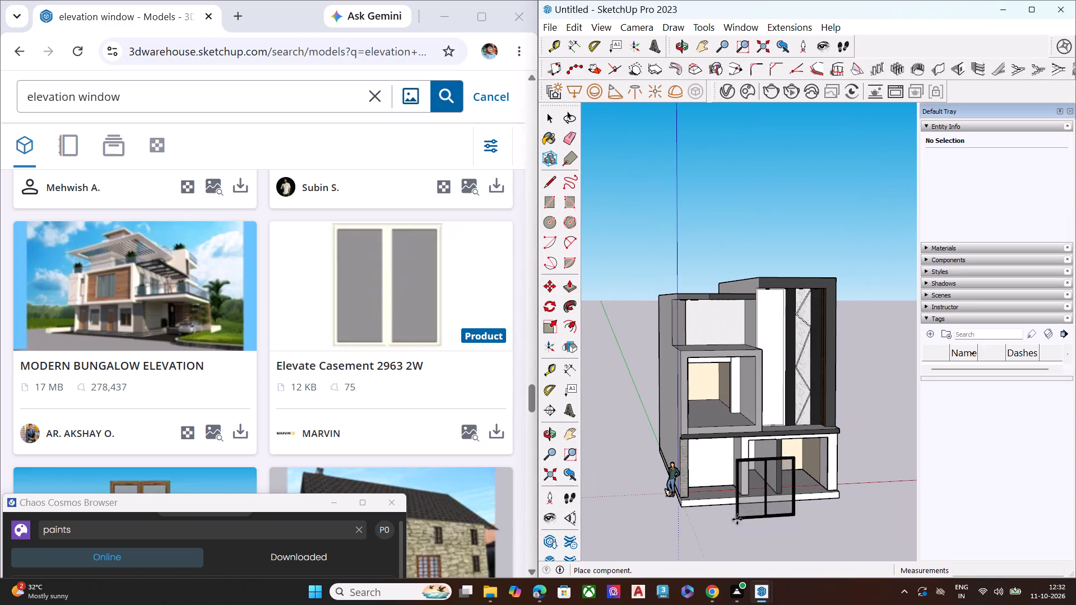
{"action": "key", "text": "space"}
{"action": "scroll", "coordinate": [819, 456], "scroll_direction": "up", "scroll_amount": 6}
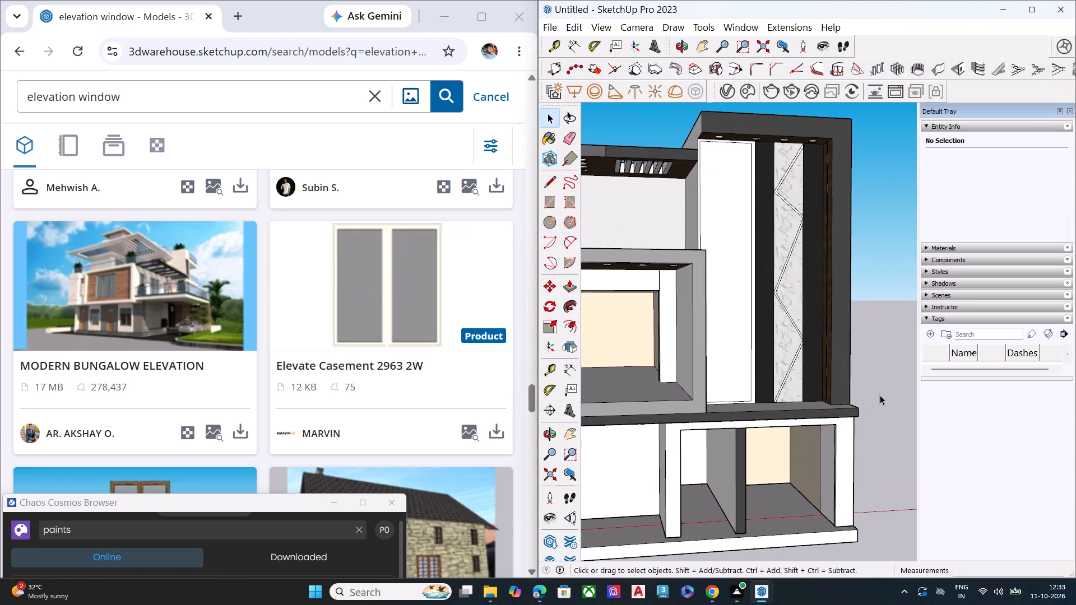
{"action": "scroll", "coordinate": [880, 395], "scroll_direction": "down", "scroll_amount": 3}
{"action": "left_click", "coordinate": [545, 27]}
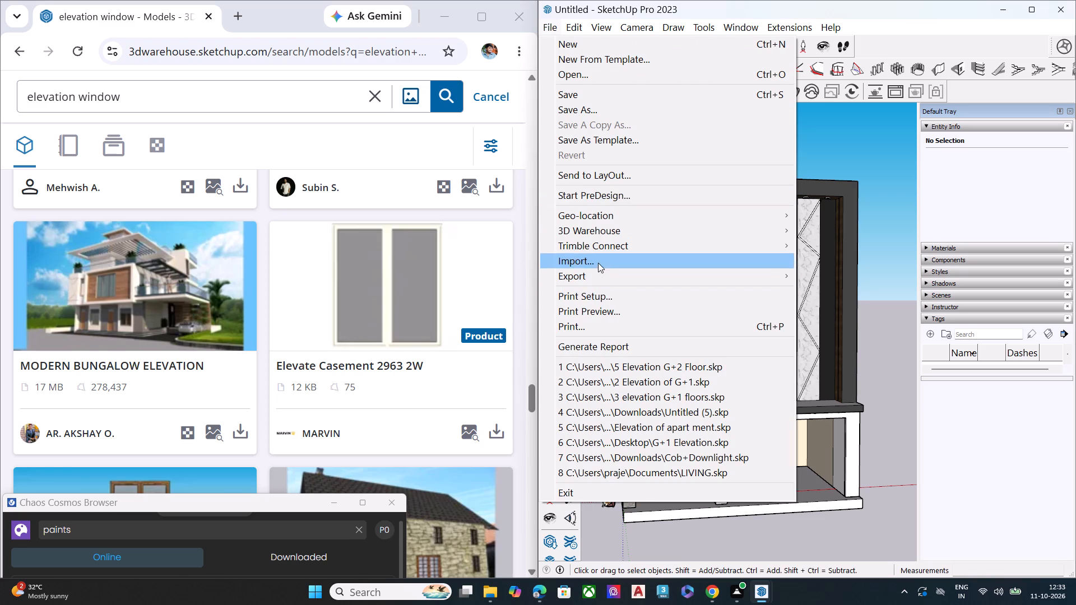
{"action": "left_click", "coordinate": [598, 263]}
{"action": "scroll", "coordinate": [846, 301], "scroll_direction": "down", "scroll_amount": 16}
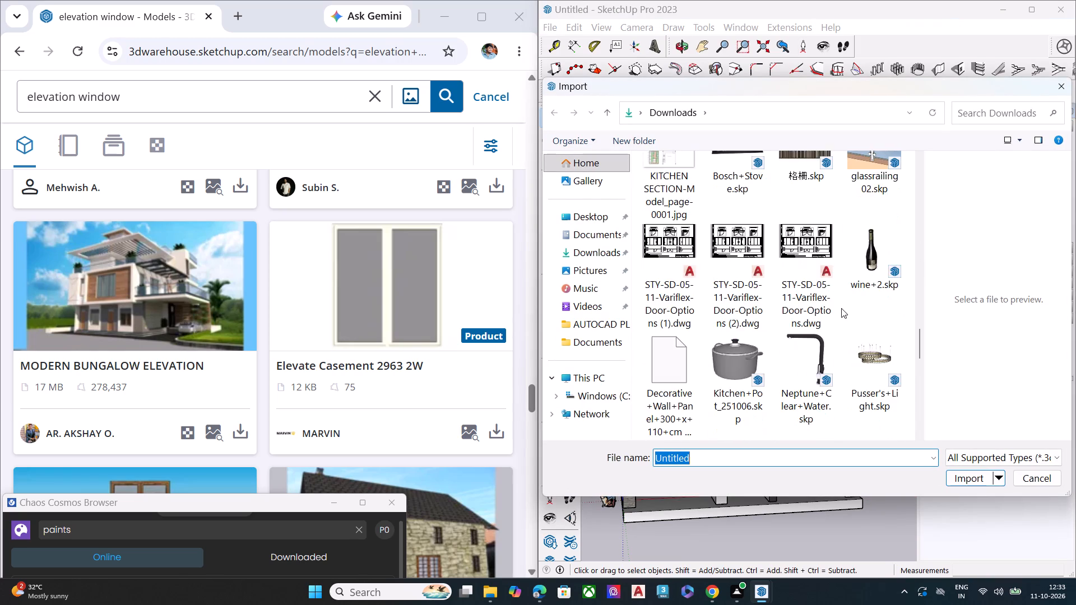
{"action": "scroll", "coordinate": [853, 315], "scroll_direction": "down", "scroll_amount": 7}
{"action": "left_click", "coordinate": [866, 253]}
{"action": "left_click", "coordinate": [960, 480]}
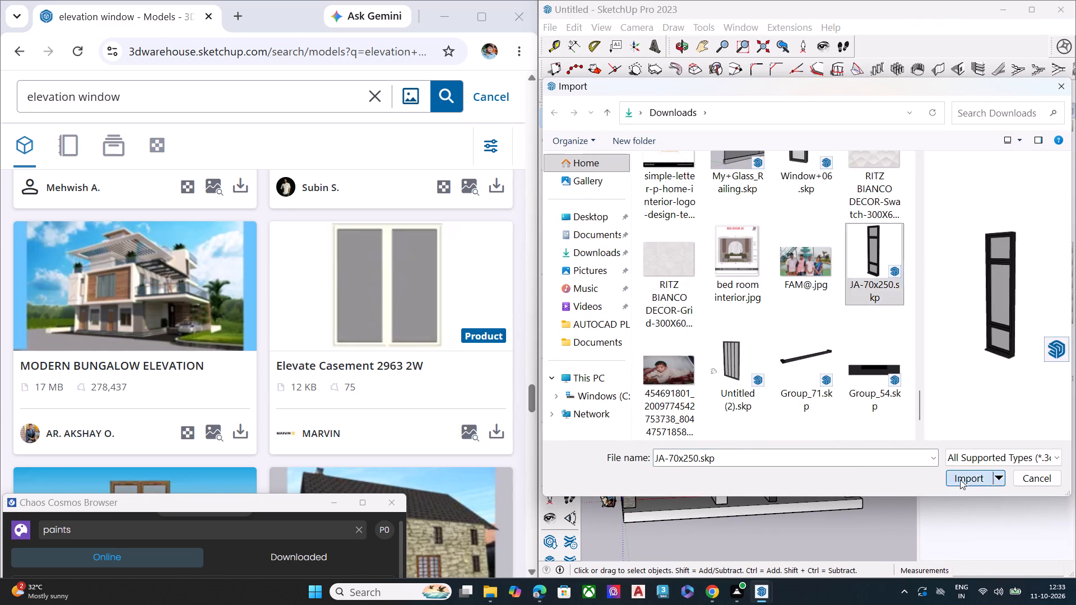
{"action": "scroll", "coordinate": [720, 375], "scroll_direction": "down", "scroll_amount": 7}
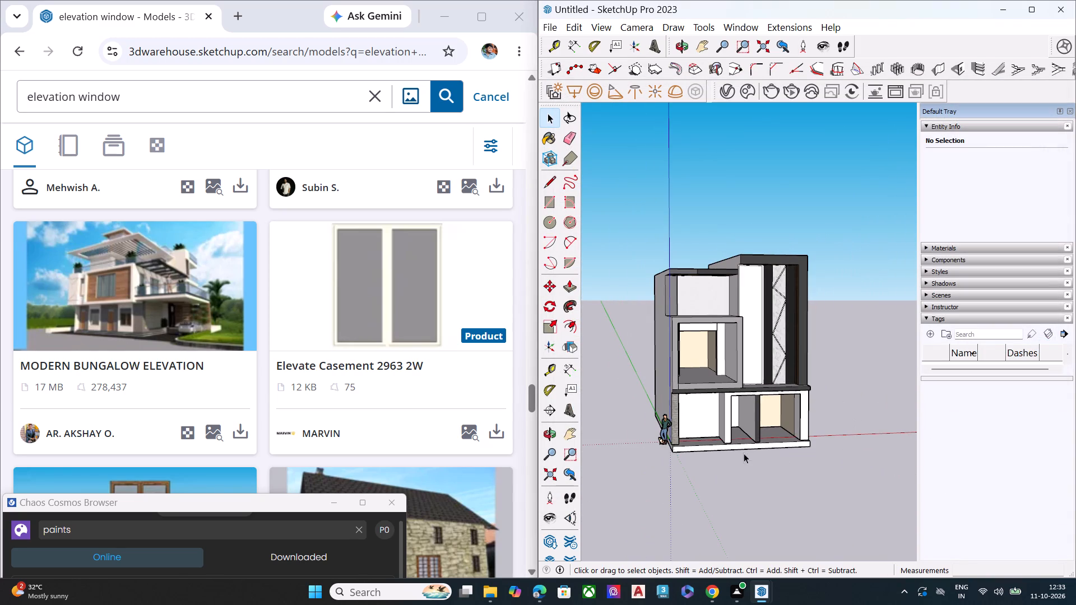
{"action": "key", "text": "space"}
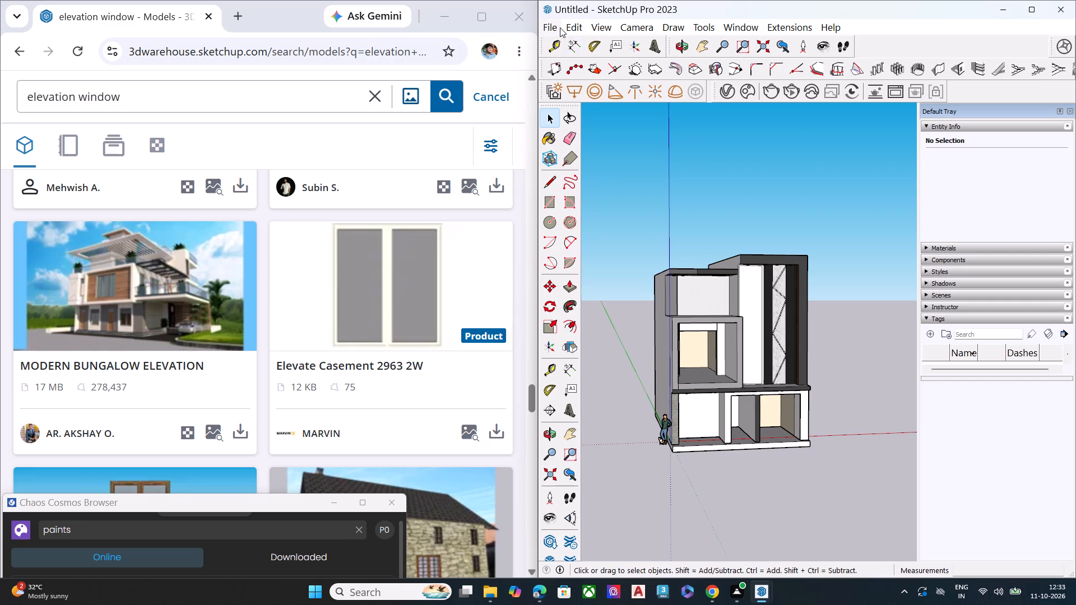
Import the My+Glass_Railing.skp model from the Downloads folder into the house model.
{"action": "left_click", "coordinate": [559, 27]}
{"action": "left_click", "coordinate": [592, 258]}
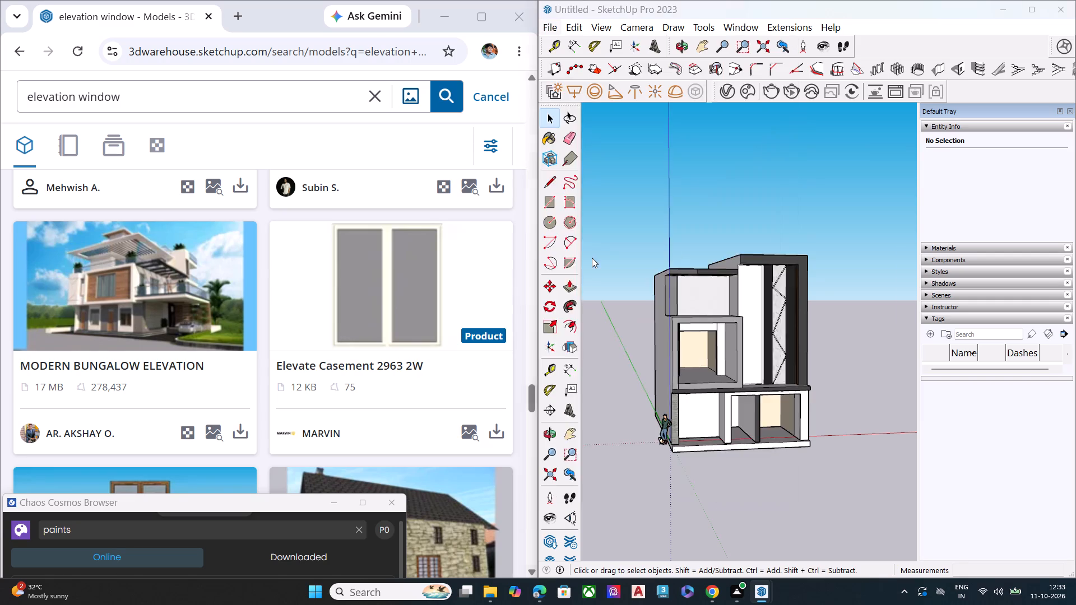
{"action": "scroll", "coordinate": [781, 246], "scroll_direction": "down", "scroll_amount": 3}
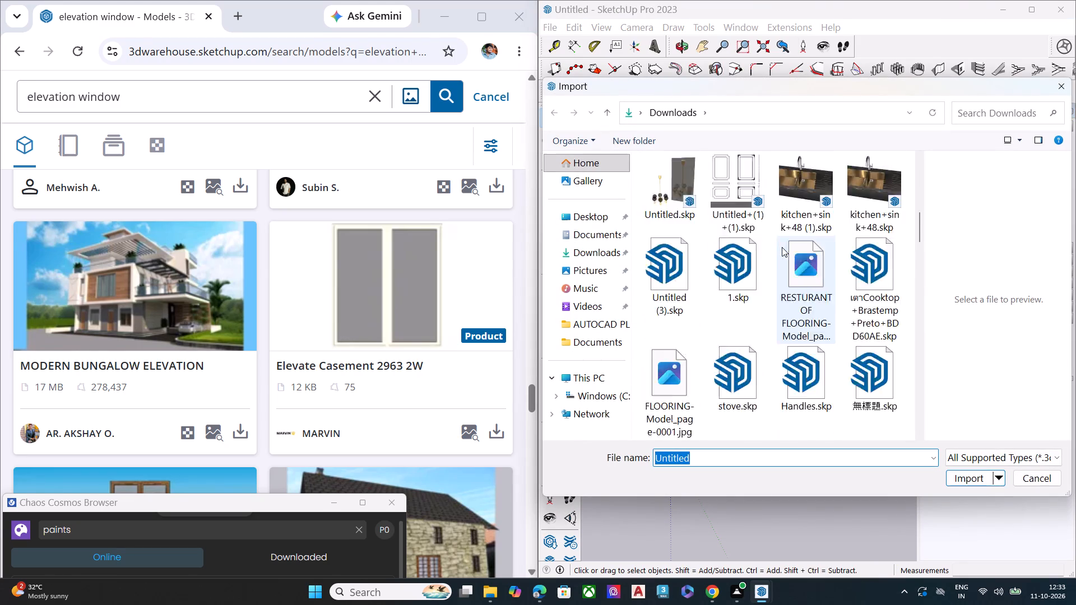
{"action": "scroll", "coordinate": [782, 247], "scroll_direction": "down", "scroll_amount": 6}
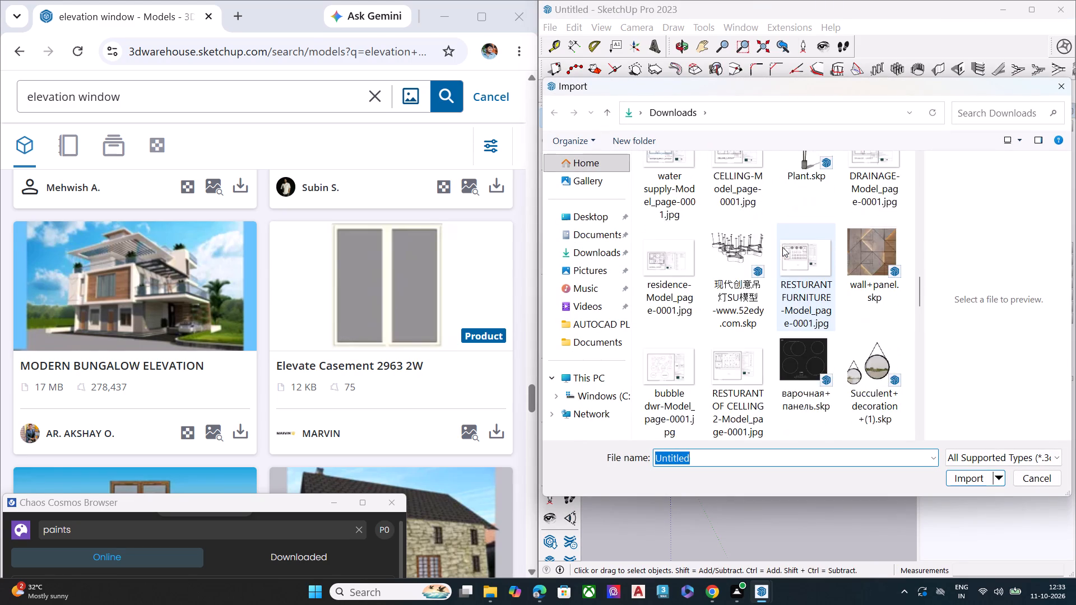
{"action": "scroll", "coordinate": [785, 245], "scroll_direction": "down", "scroll_amount": 4}
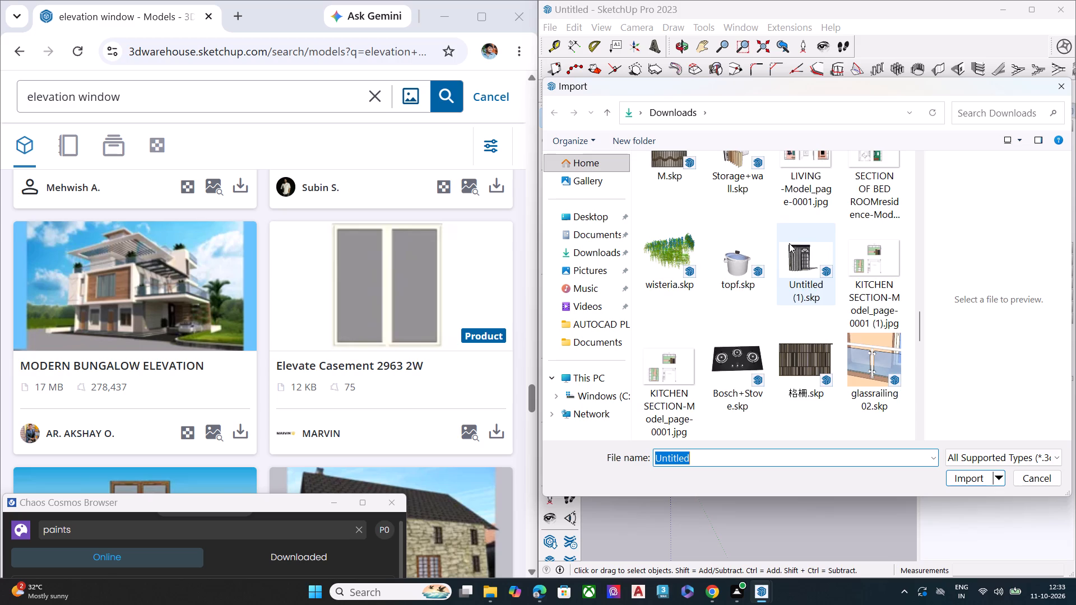
{"action": "scroll", "coordinate": [812, 265], "scroll_direction": "down", "scroll_amount": 7}
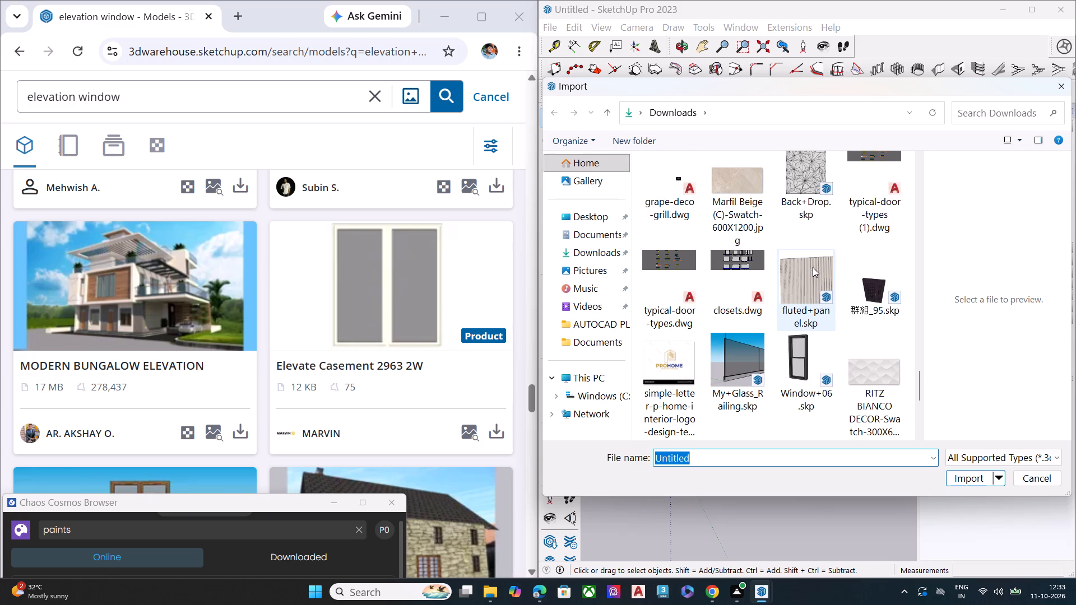
{"action": "scroll", "coordinate": [813, 267], "scroll_direction": "down", "scroll_amount": 1}
{"action": "left_click", "coordinate": [721, 246]}
{"action": "left_click", "coordinate": [961, 473]}
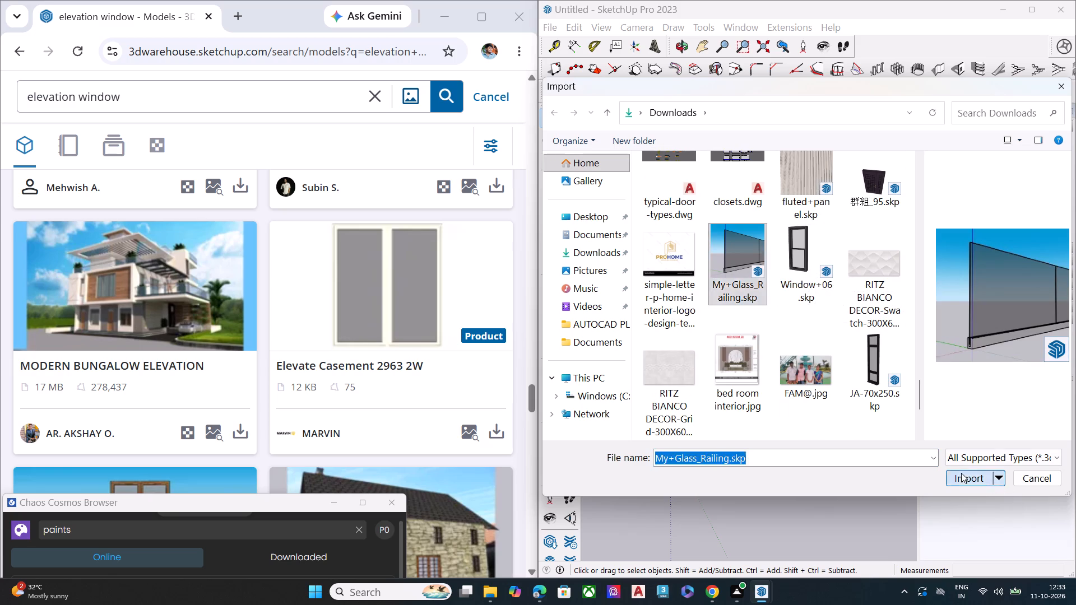
{"action": "left_click", "coordinate": [902, 356]}
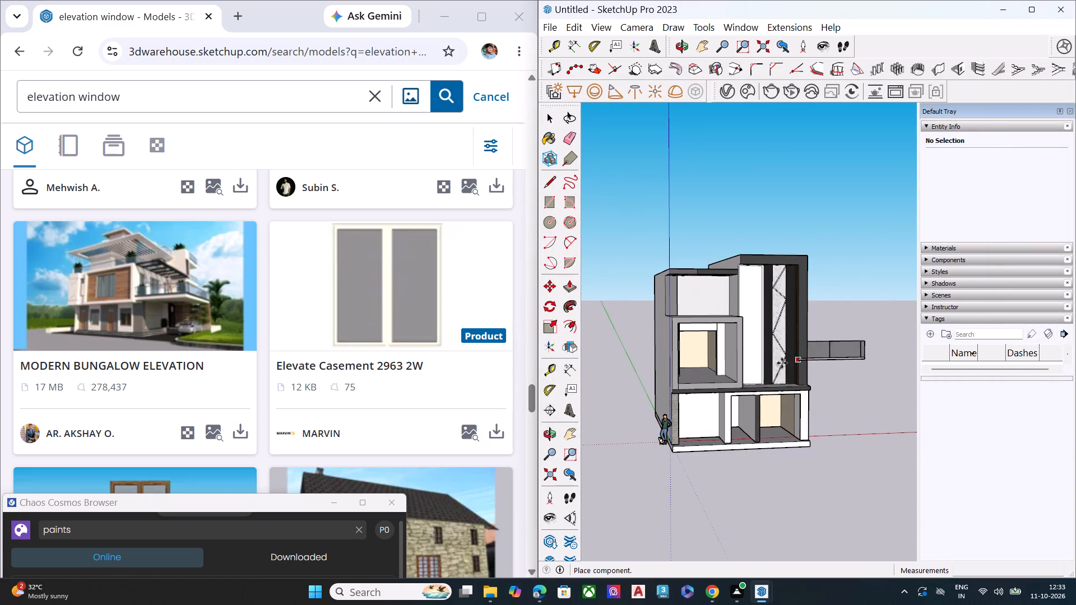
Place the glass railing at the front outer corner of the terrace, on top of the projecting first-floor frame.
{"action": "scroll", "coordinate": [699, 340], "scroll_direction": "up", "scroll_amount": 6}
{"action": "scroll", "coordinate": [639, 296], "scroll_direction": "up", "scroll_amount": 8}
{"action": "middle_click_drag", "start_coordinate": [661, 319], "coordinate": [675, 353]}
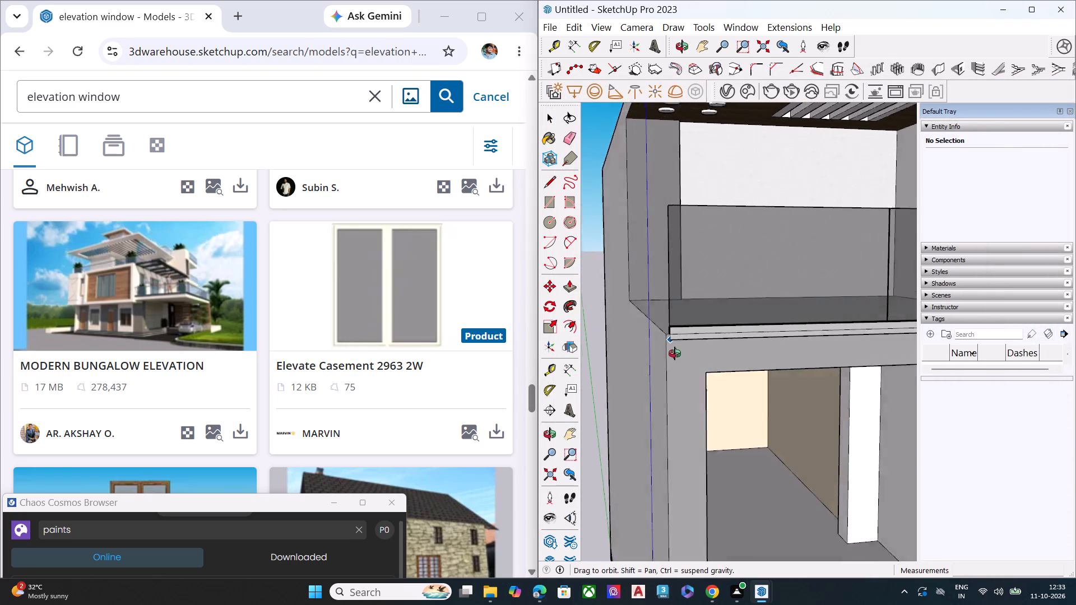
{"action": "middle_click_drag", "start_coordinate": [675, 353], "coordinate": [684, 391]}
{"action": "left_click", "coordinate": [680, 400]}
{"action": "key", "text": "space"}
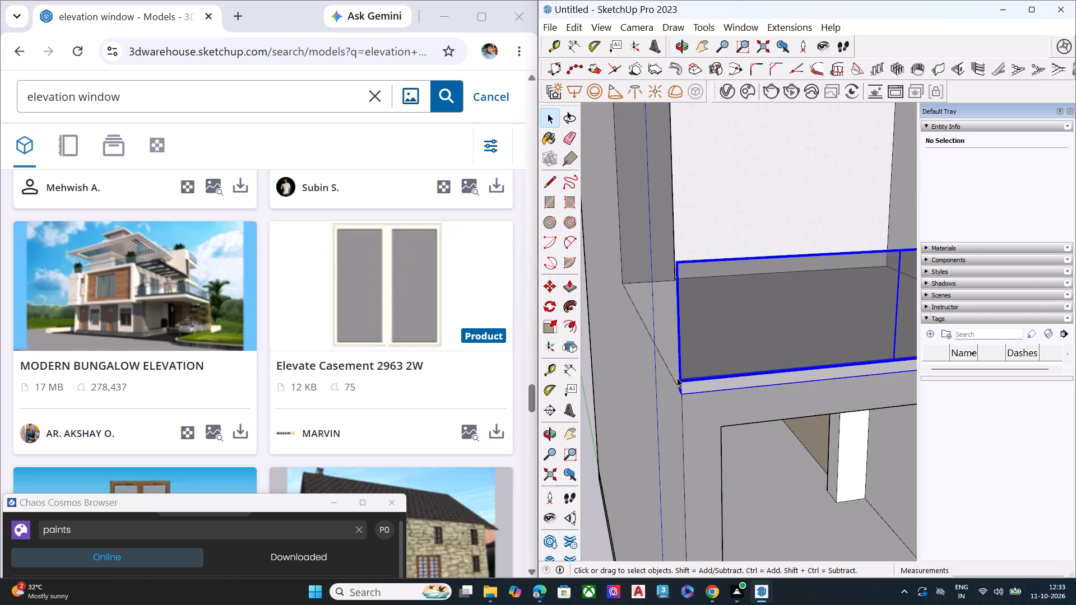
Scale the glass railing lengthwise by about 0.97 so it ends flush with the terrace's inner front corner.
{"action": "middle_click_drag", "start_coordinate": [697, 375], "coordinate": [640, 262]}
{"action": "scroll", "coordinate": [618, 283], "scroll_direction": "down", "scroll_amount": 5}
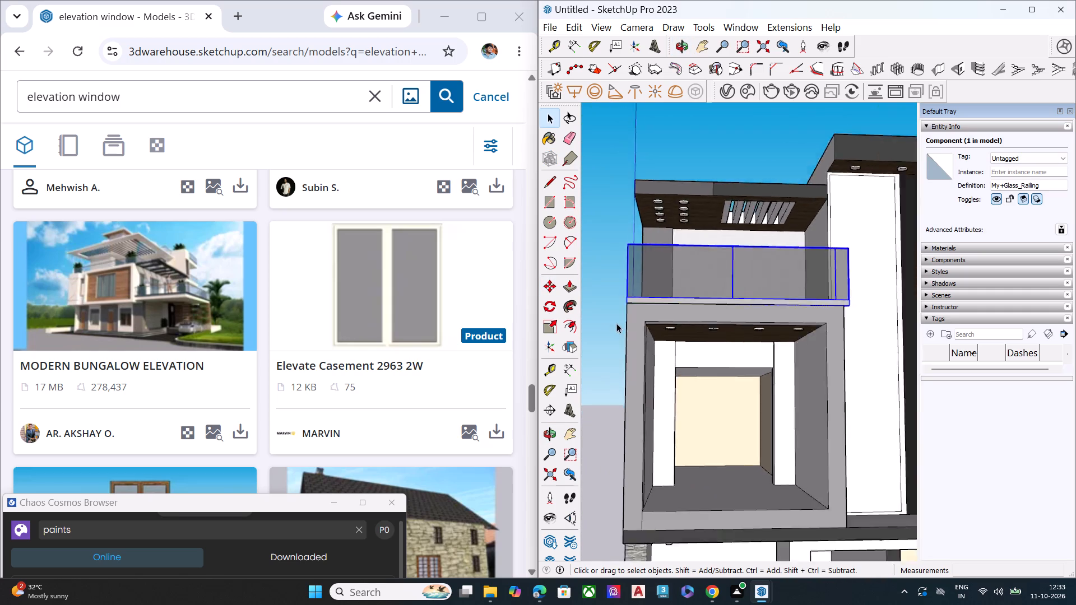
{"action": "scroll", "coordinate": [616, 323], "scroll_direction": "down", "scroll_amount": 4}
{"action": "middle_click_drag", "start_coordinate": [711, 318], "coordinate": [488, 507]}
{"action": "scroll", "coordinate": [650, 350], "scroll_direction": "up", "scroll_amount": 6}
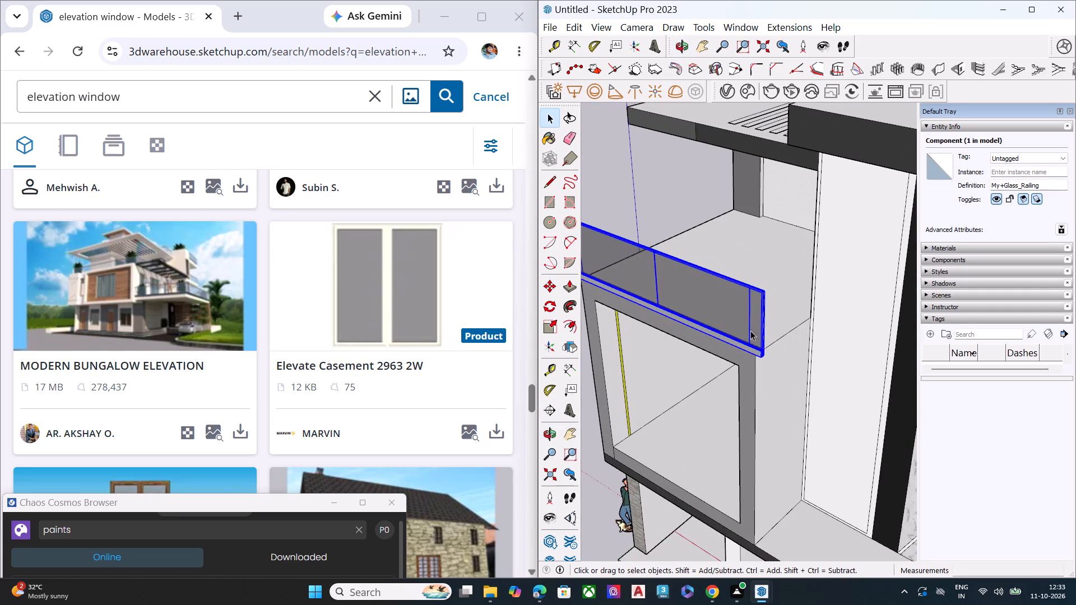
{"action": "middle_click_drag", "start_coordinate": [765, 333], "coordinate": [790, 314]}
{"action": "scroll", "coordinate": [781, 317], "scroll_direction": "down", "scroll_amount": 6}
{"action": "scroll", "coordinate": [741, 328], "scroll_direction": "up", "scroll_amount": 6}
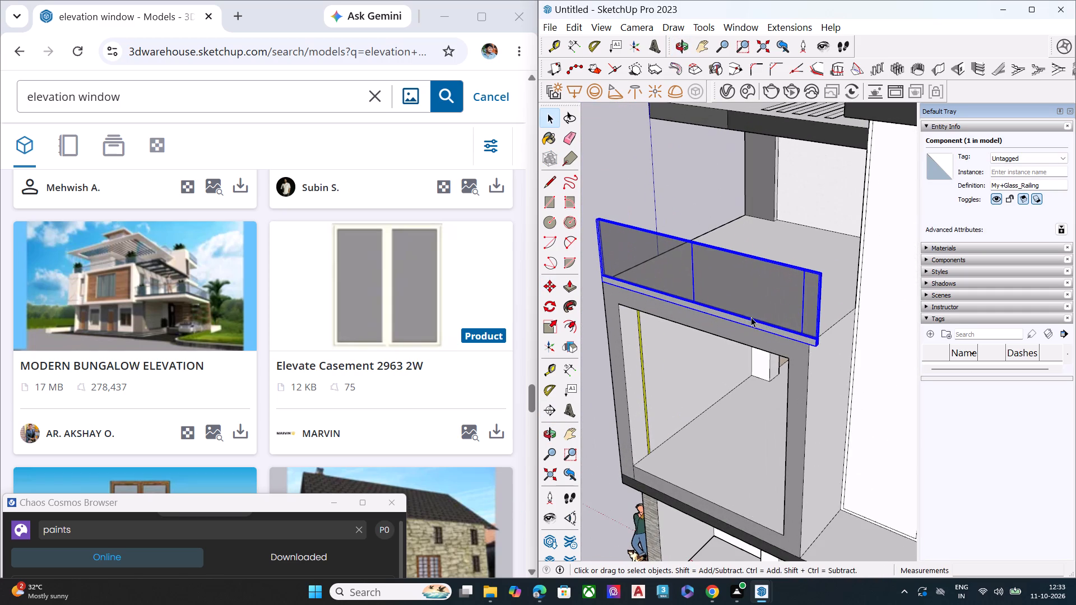
{"action": "left_click", "coordinate": [811, 327]}
{"action": "type", "text": "as"}
{"action": "left_click", "coordinate": [821, 309]}
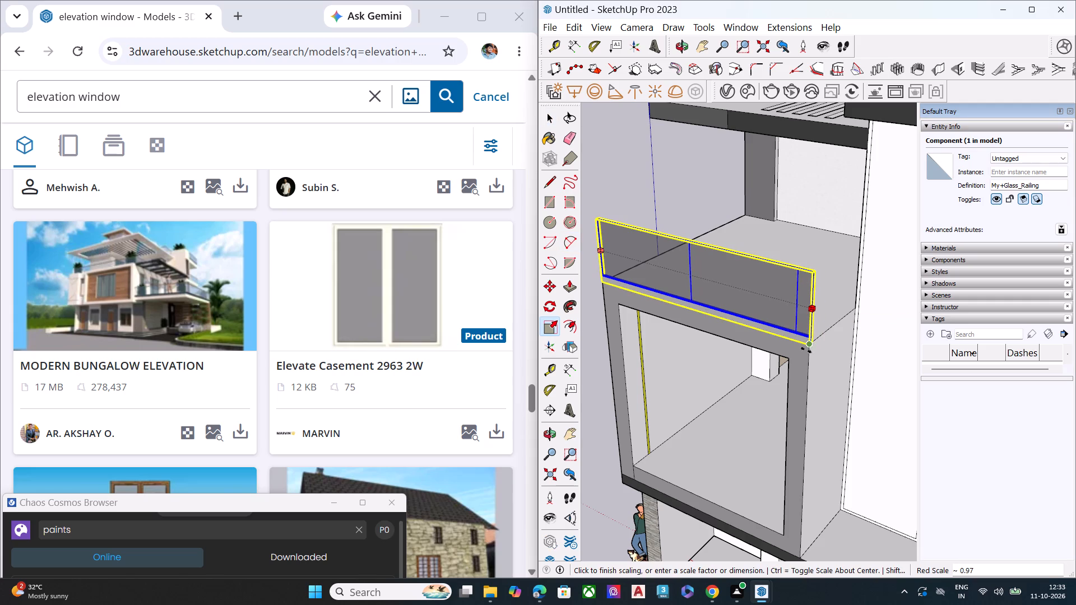
{"action": "left_click", "coordinate": [806, 350]}
{"action": "key", "text": "space"}
Copy the glass railing about 22' away into the empty space beside the house.
{"action": "left_click", "coordinate": [777, 300]}
{"action": "key", "text": "m"}
{"action": "left_click", "coordinate": [777, 300]}
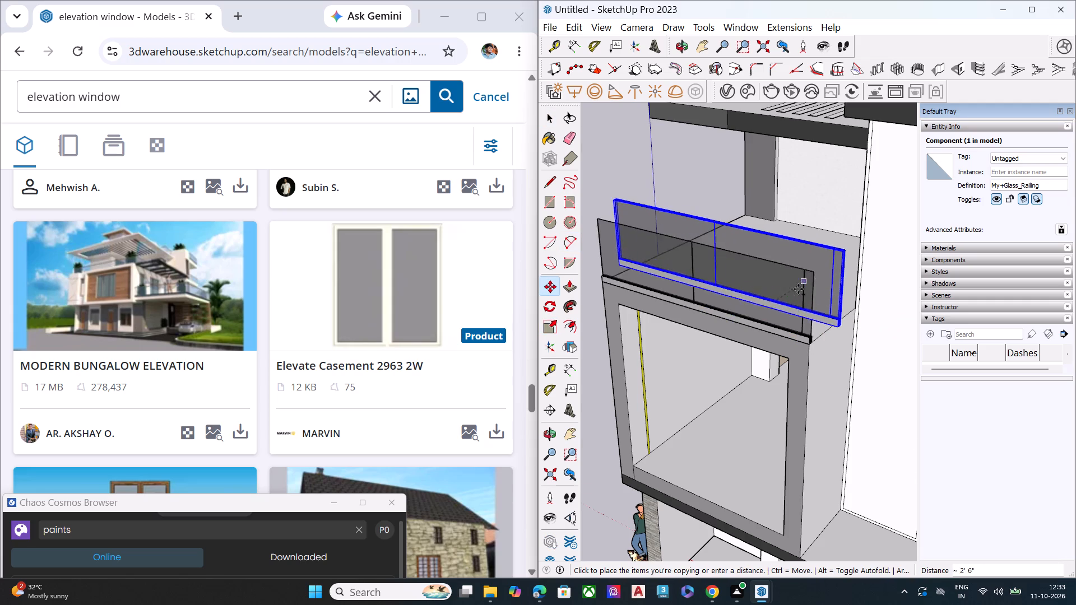
{"action": "scroll", "coordinate": [796, 292], "scroll_direction": "down", "scroll_amount": 14}
{"action": "middle_click_drag", "start_coordinate": [743, 360], "coordinate": [824, 305]}
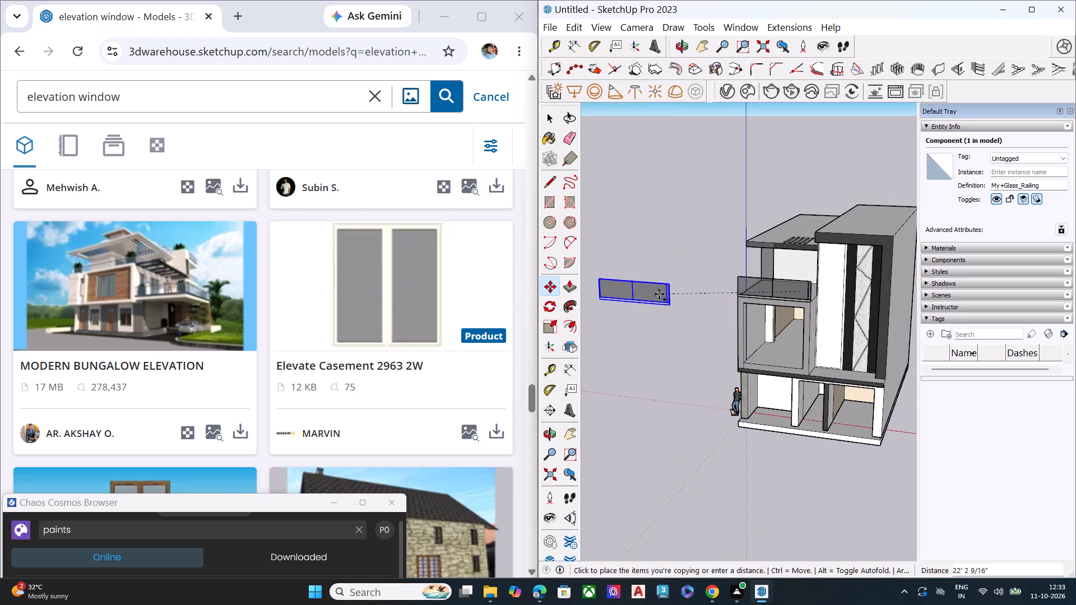
{"action": "left_click", "coordinate": [671, 281]}
{"action": "key", "text": "space"}
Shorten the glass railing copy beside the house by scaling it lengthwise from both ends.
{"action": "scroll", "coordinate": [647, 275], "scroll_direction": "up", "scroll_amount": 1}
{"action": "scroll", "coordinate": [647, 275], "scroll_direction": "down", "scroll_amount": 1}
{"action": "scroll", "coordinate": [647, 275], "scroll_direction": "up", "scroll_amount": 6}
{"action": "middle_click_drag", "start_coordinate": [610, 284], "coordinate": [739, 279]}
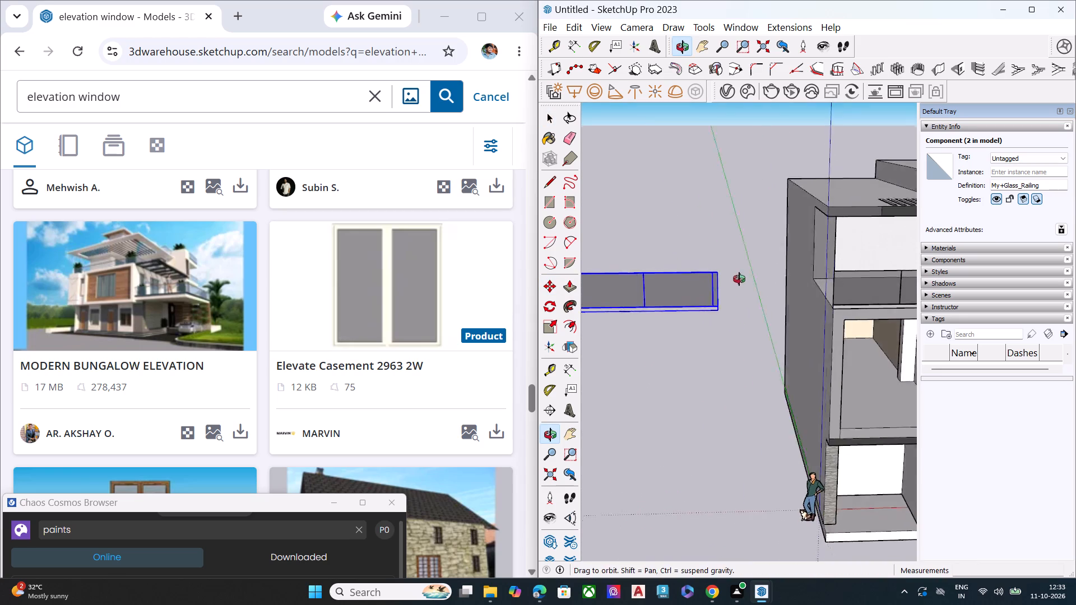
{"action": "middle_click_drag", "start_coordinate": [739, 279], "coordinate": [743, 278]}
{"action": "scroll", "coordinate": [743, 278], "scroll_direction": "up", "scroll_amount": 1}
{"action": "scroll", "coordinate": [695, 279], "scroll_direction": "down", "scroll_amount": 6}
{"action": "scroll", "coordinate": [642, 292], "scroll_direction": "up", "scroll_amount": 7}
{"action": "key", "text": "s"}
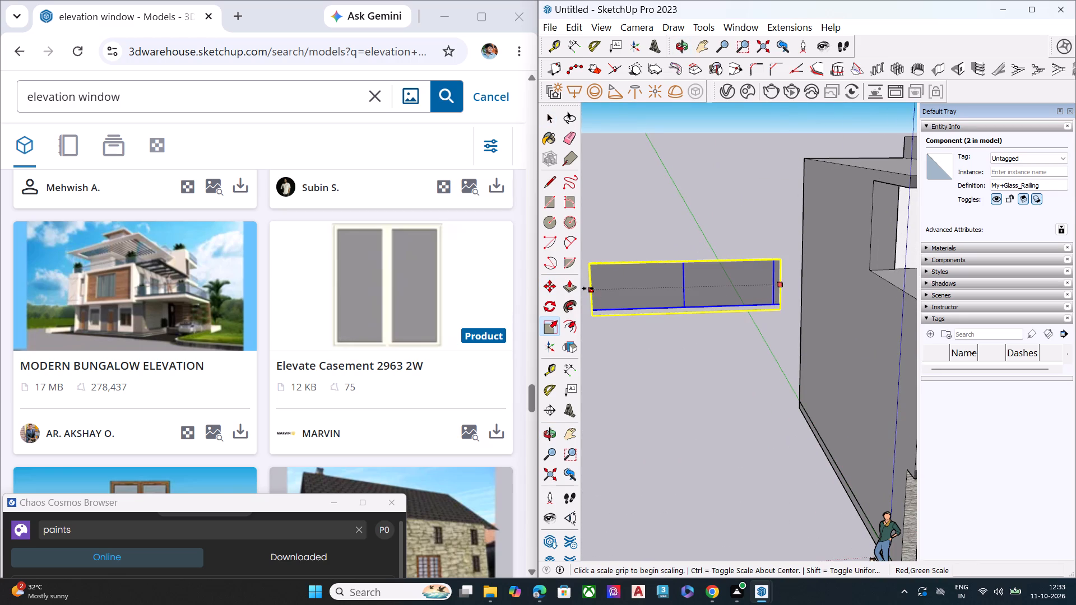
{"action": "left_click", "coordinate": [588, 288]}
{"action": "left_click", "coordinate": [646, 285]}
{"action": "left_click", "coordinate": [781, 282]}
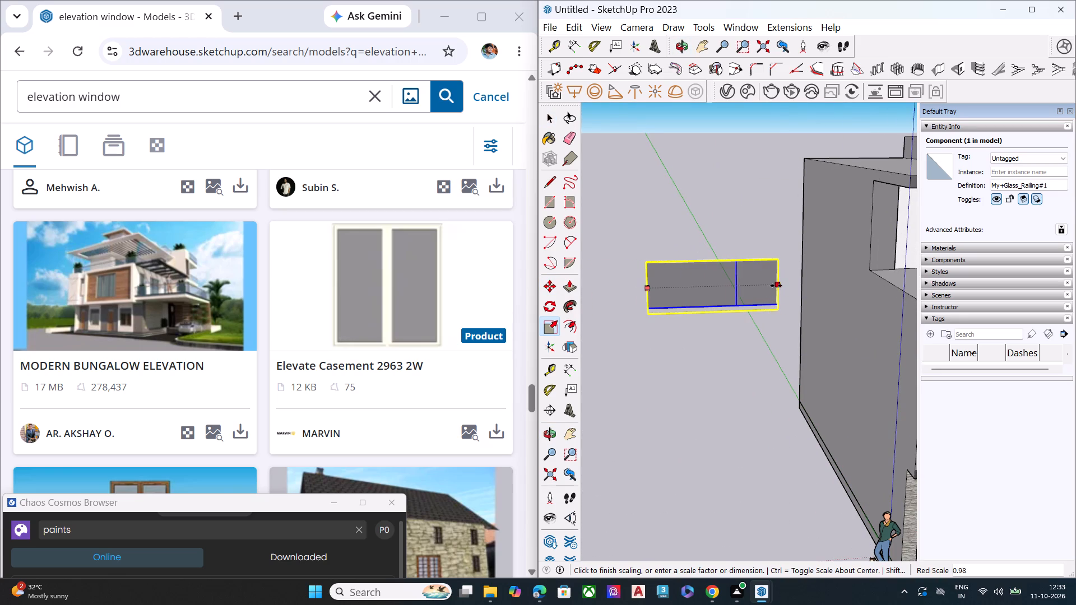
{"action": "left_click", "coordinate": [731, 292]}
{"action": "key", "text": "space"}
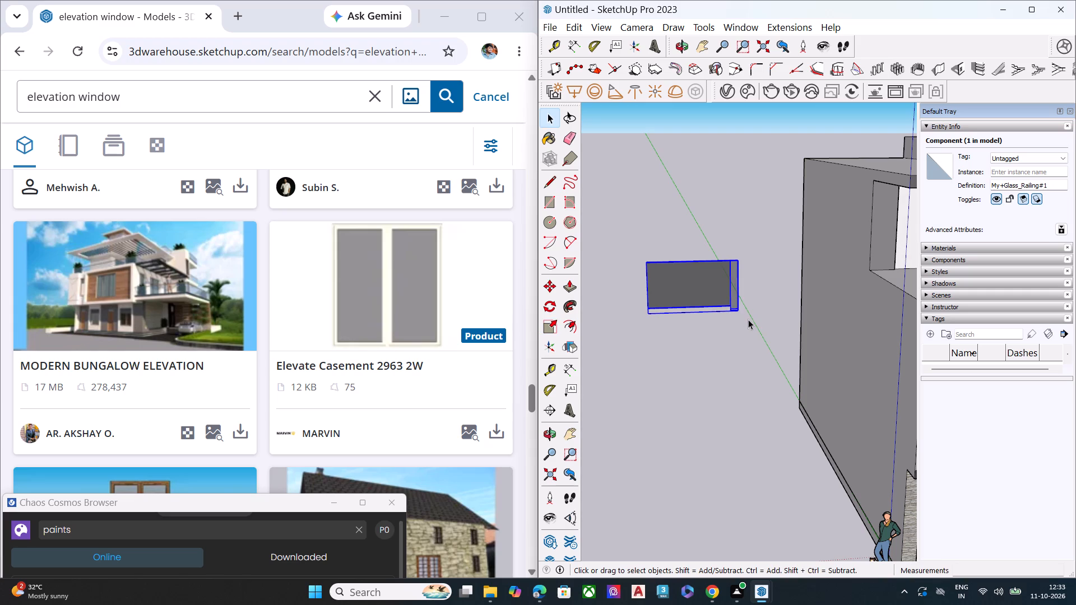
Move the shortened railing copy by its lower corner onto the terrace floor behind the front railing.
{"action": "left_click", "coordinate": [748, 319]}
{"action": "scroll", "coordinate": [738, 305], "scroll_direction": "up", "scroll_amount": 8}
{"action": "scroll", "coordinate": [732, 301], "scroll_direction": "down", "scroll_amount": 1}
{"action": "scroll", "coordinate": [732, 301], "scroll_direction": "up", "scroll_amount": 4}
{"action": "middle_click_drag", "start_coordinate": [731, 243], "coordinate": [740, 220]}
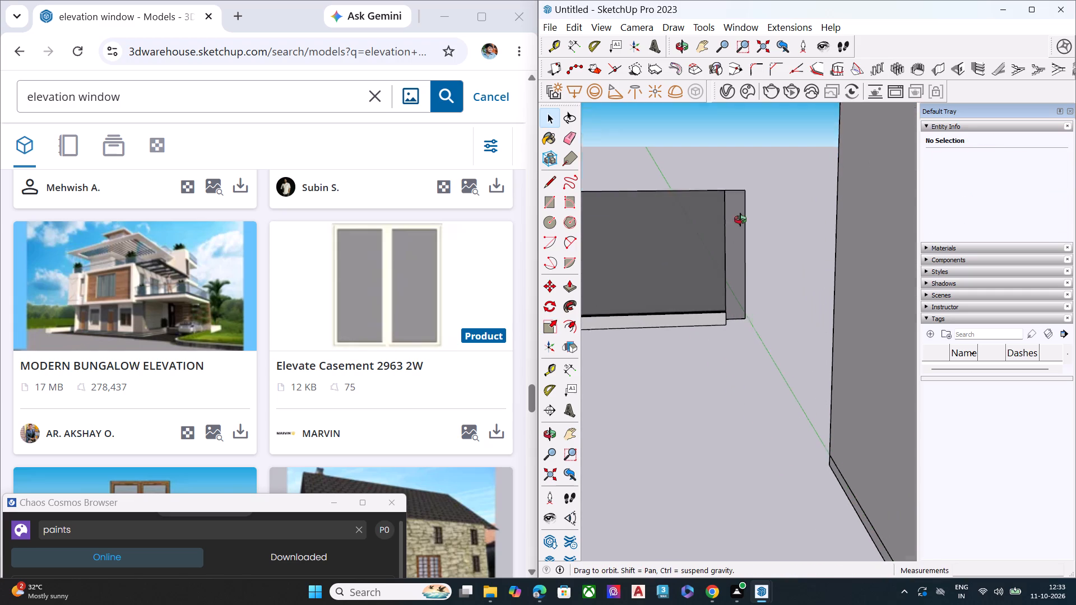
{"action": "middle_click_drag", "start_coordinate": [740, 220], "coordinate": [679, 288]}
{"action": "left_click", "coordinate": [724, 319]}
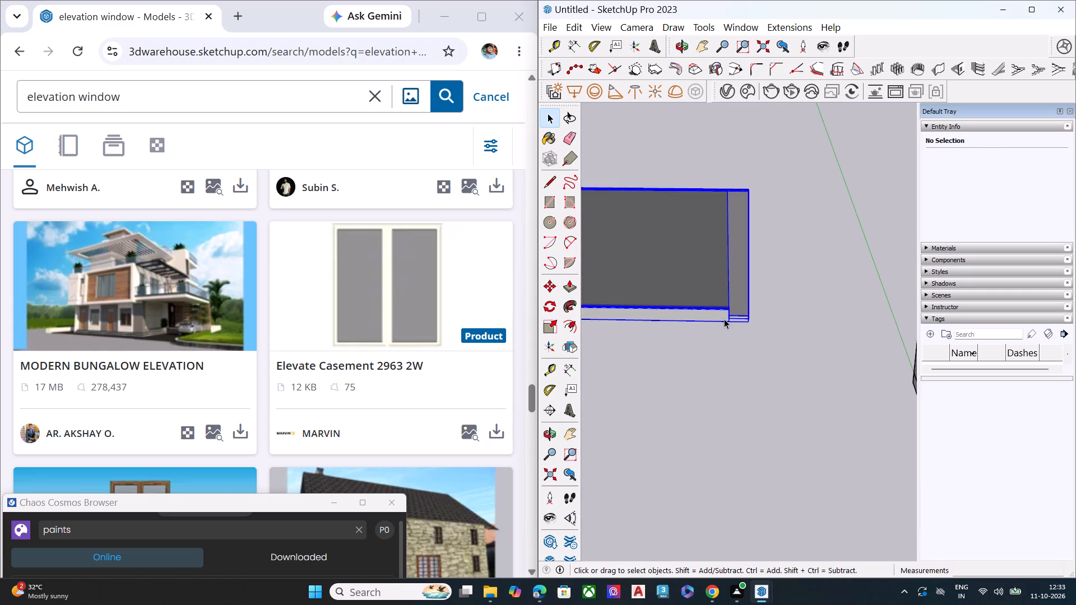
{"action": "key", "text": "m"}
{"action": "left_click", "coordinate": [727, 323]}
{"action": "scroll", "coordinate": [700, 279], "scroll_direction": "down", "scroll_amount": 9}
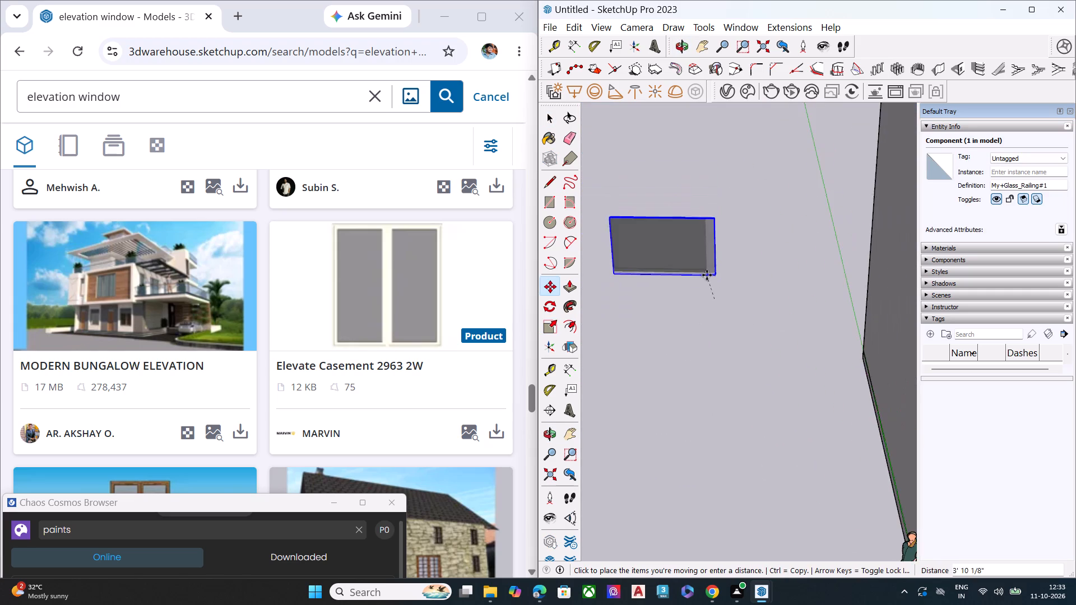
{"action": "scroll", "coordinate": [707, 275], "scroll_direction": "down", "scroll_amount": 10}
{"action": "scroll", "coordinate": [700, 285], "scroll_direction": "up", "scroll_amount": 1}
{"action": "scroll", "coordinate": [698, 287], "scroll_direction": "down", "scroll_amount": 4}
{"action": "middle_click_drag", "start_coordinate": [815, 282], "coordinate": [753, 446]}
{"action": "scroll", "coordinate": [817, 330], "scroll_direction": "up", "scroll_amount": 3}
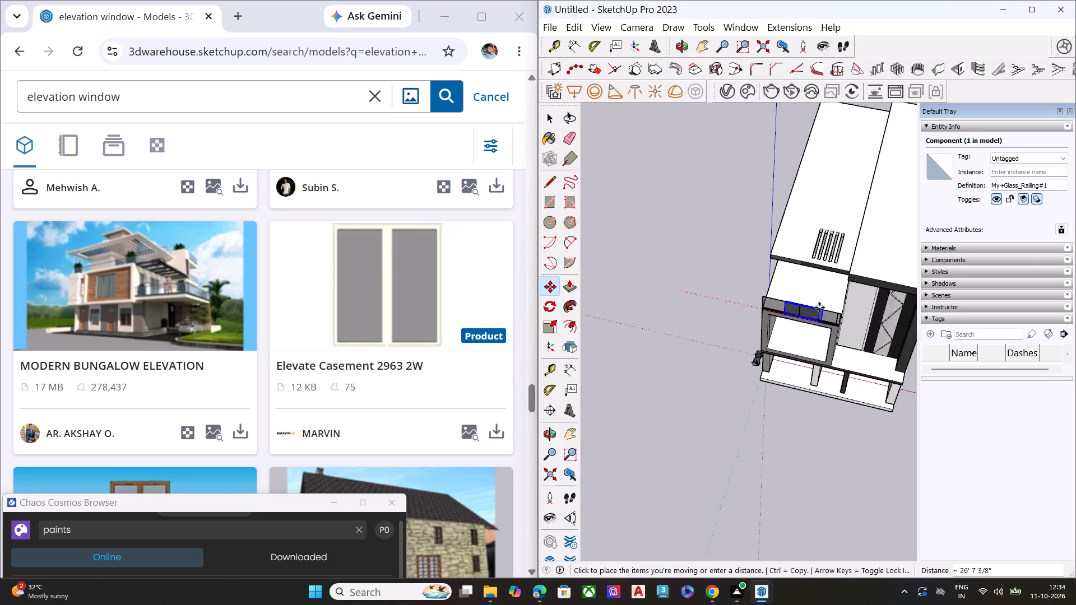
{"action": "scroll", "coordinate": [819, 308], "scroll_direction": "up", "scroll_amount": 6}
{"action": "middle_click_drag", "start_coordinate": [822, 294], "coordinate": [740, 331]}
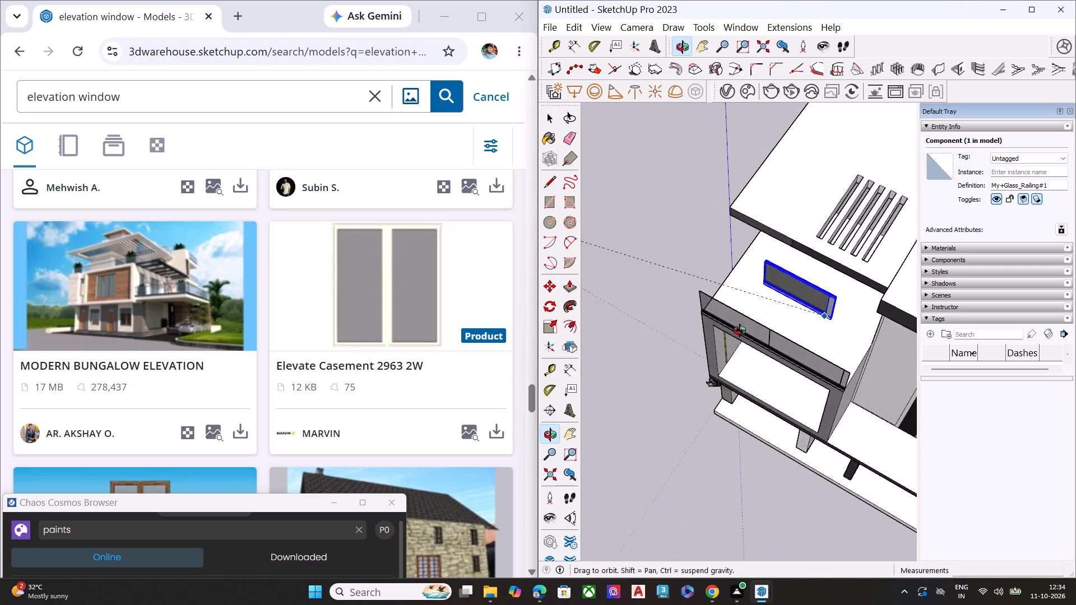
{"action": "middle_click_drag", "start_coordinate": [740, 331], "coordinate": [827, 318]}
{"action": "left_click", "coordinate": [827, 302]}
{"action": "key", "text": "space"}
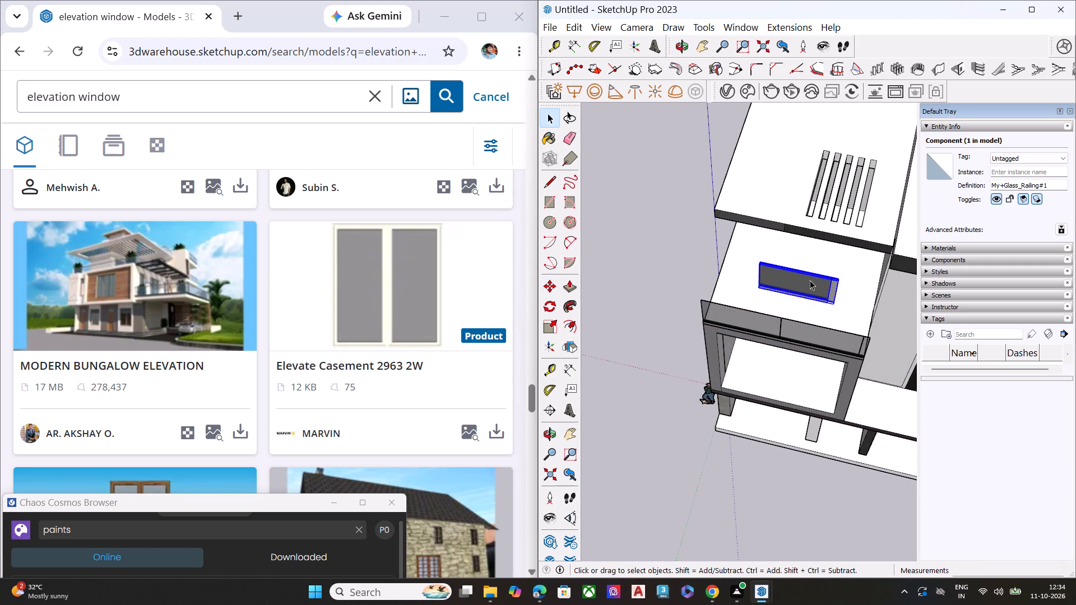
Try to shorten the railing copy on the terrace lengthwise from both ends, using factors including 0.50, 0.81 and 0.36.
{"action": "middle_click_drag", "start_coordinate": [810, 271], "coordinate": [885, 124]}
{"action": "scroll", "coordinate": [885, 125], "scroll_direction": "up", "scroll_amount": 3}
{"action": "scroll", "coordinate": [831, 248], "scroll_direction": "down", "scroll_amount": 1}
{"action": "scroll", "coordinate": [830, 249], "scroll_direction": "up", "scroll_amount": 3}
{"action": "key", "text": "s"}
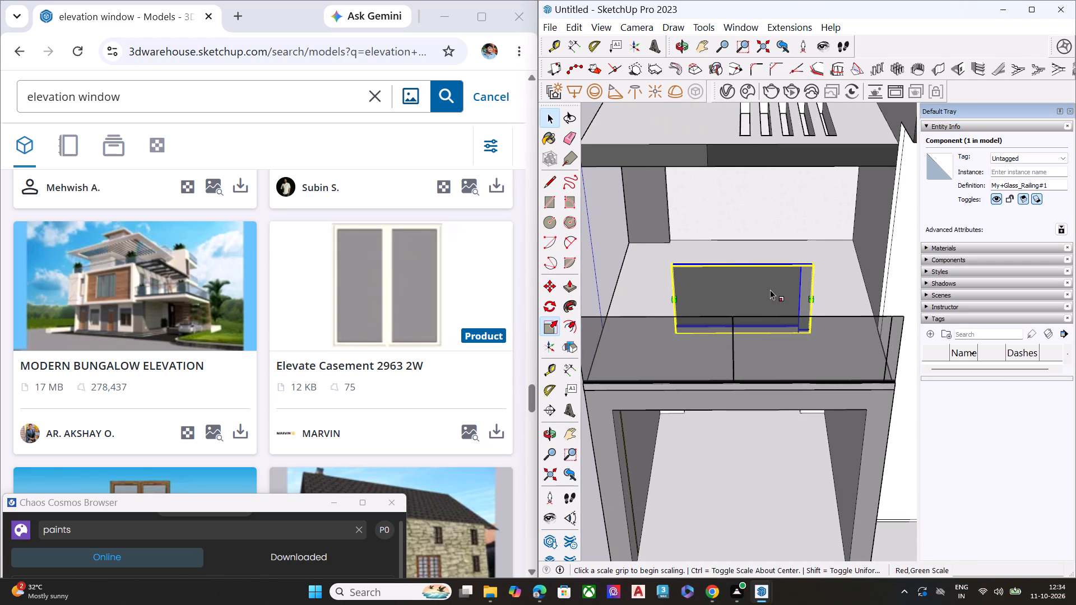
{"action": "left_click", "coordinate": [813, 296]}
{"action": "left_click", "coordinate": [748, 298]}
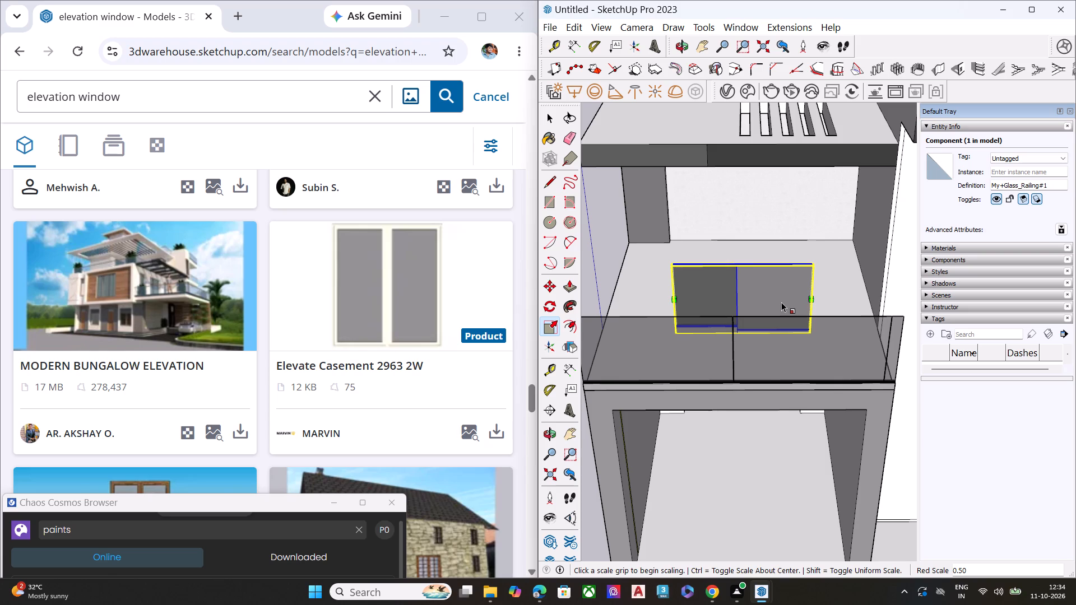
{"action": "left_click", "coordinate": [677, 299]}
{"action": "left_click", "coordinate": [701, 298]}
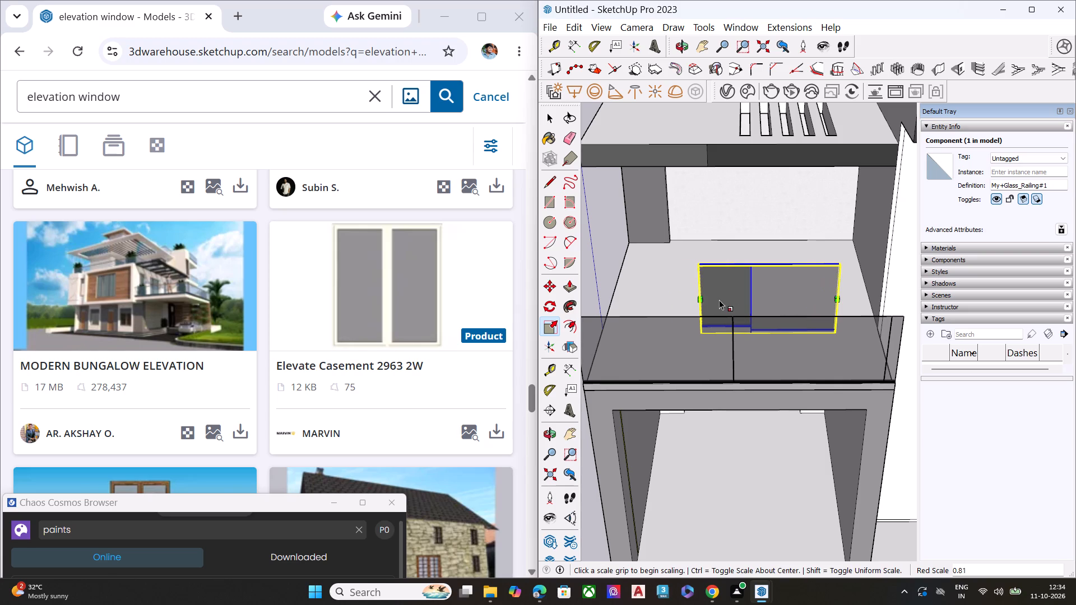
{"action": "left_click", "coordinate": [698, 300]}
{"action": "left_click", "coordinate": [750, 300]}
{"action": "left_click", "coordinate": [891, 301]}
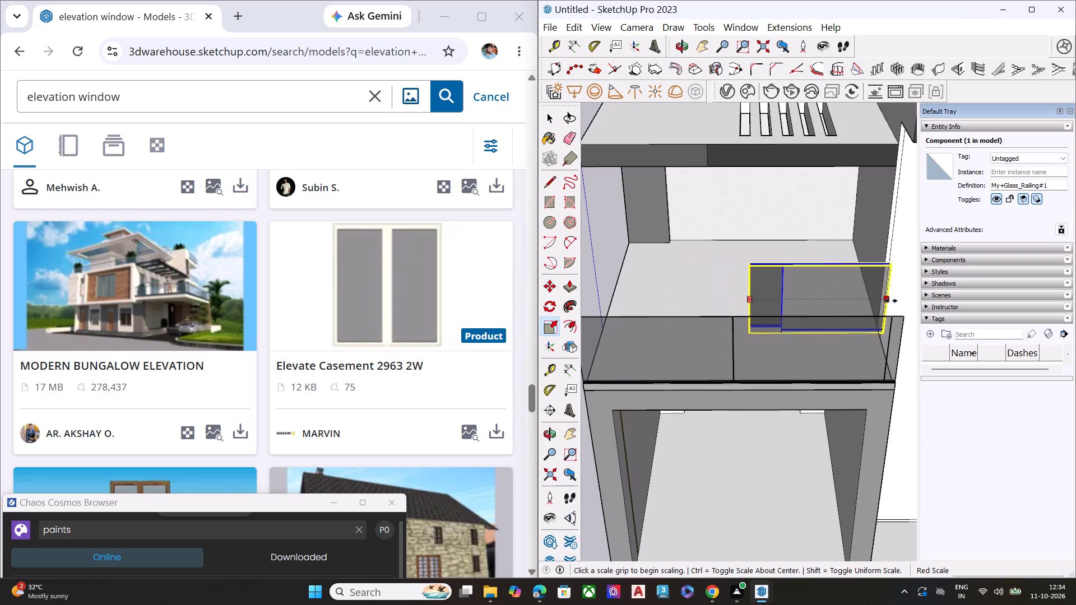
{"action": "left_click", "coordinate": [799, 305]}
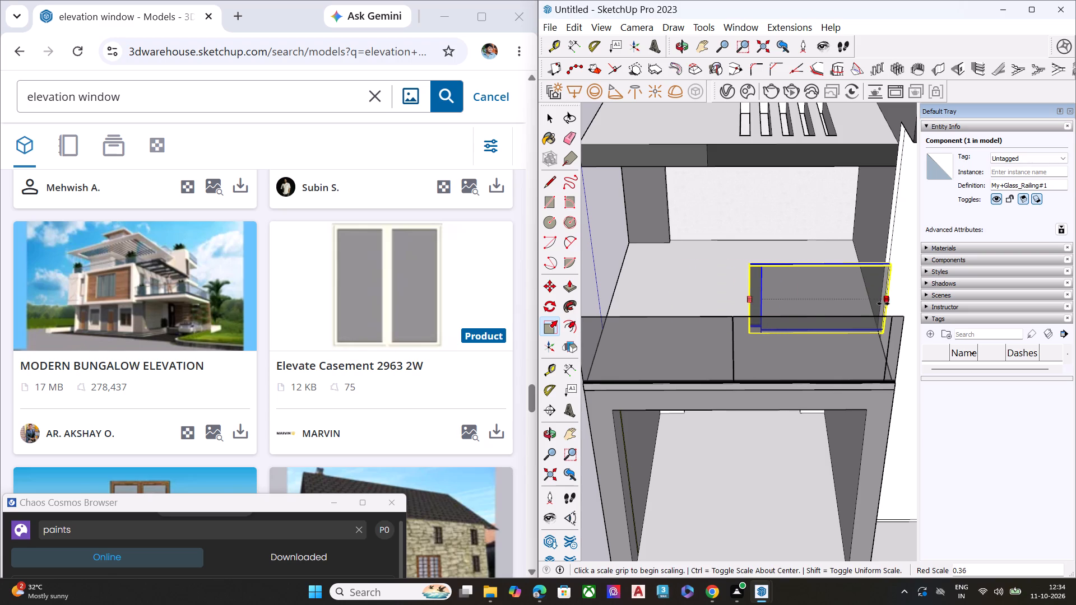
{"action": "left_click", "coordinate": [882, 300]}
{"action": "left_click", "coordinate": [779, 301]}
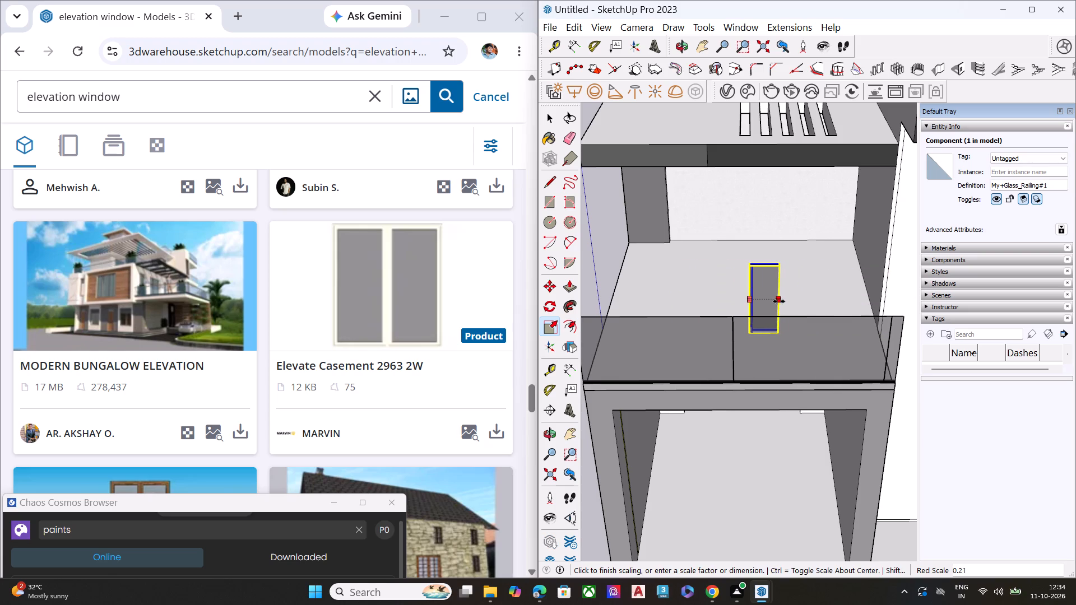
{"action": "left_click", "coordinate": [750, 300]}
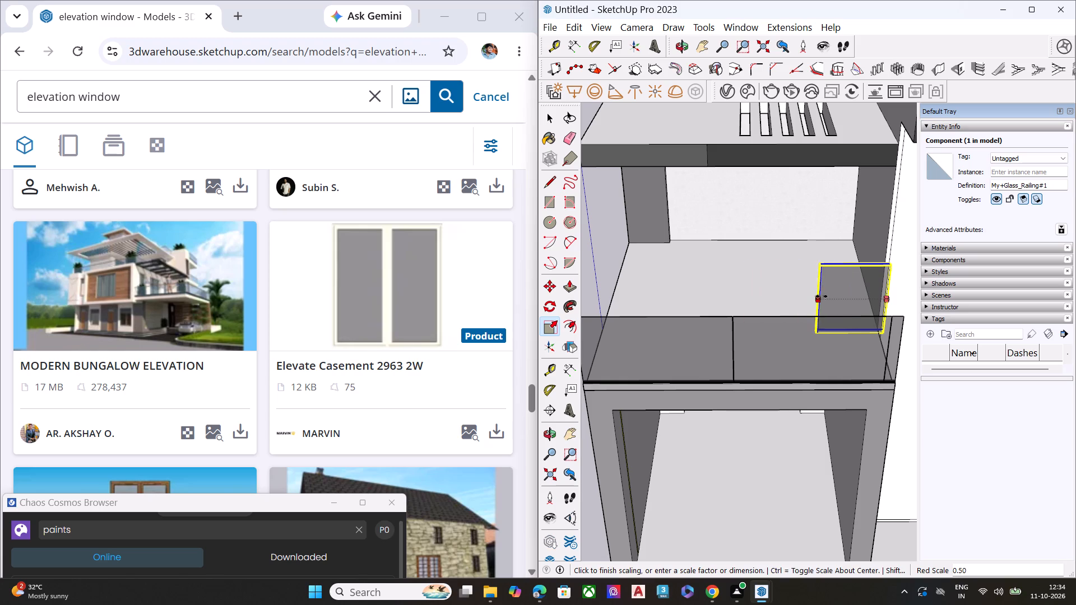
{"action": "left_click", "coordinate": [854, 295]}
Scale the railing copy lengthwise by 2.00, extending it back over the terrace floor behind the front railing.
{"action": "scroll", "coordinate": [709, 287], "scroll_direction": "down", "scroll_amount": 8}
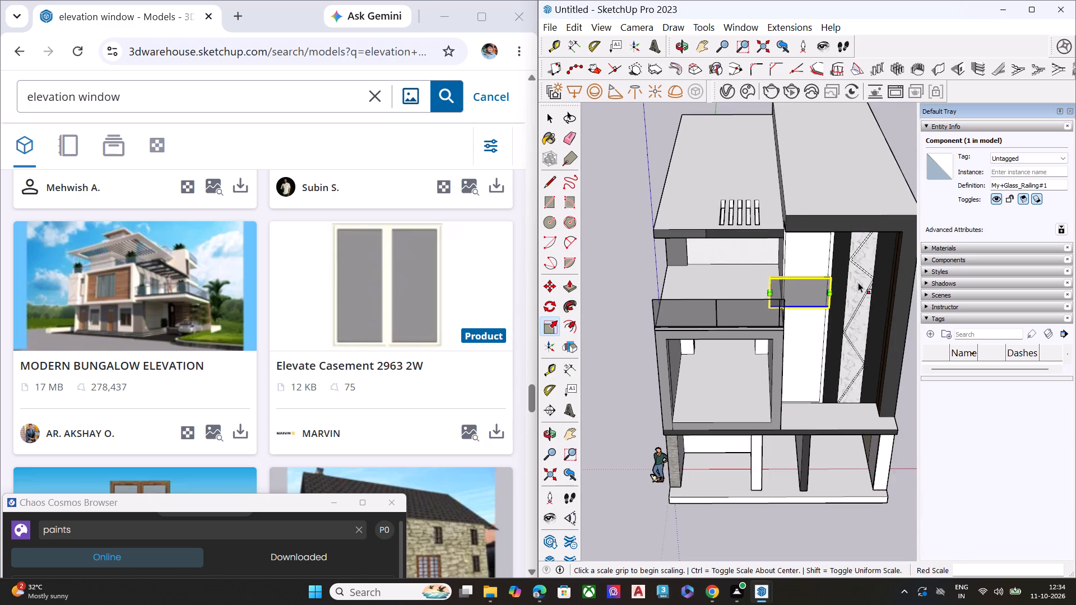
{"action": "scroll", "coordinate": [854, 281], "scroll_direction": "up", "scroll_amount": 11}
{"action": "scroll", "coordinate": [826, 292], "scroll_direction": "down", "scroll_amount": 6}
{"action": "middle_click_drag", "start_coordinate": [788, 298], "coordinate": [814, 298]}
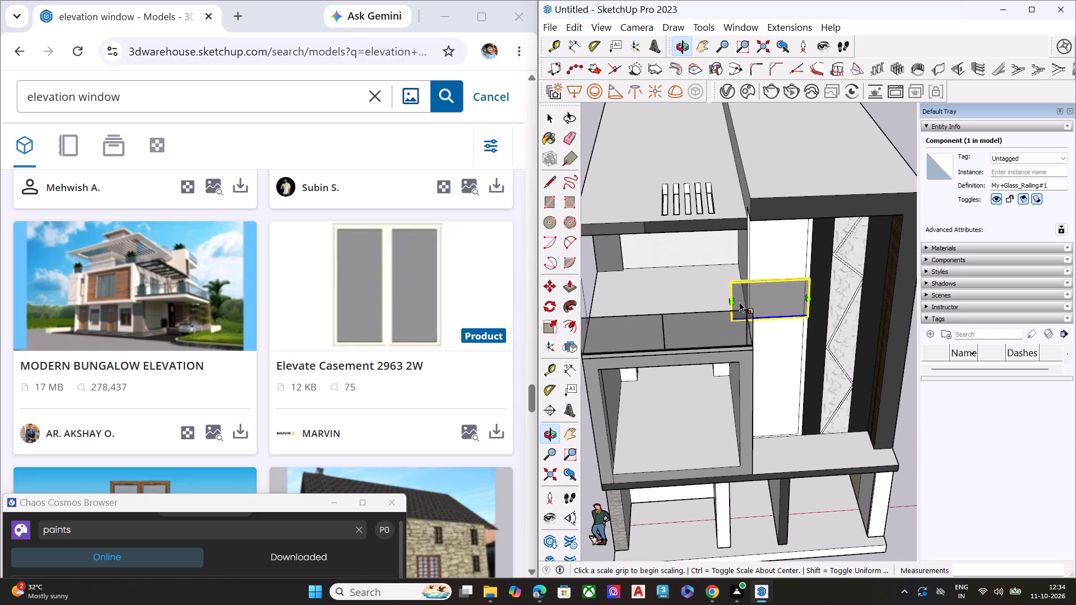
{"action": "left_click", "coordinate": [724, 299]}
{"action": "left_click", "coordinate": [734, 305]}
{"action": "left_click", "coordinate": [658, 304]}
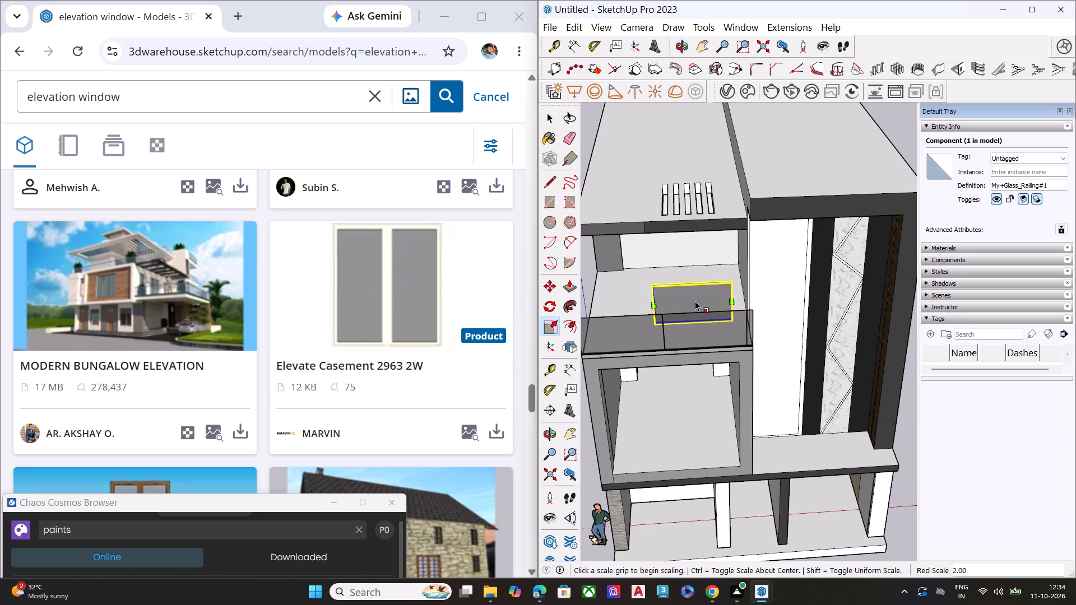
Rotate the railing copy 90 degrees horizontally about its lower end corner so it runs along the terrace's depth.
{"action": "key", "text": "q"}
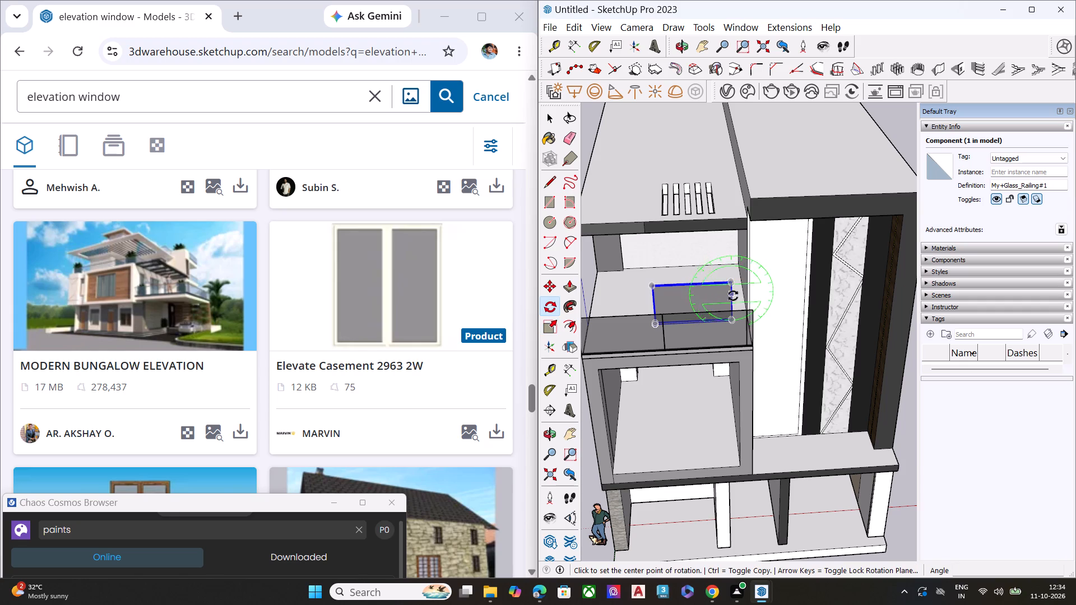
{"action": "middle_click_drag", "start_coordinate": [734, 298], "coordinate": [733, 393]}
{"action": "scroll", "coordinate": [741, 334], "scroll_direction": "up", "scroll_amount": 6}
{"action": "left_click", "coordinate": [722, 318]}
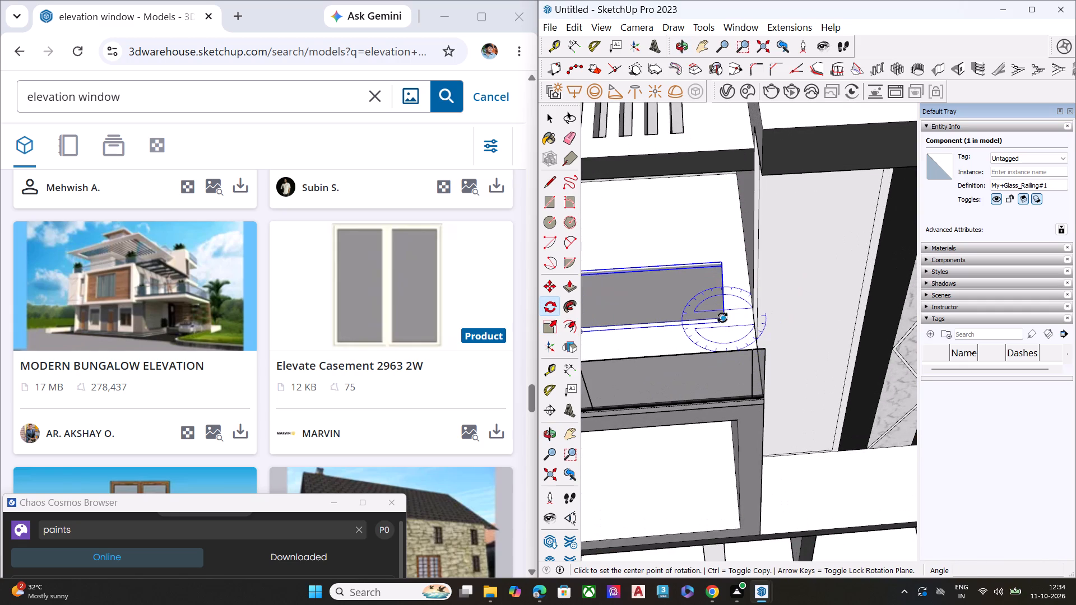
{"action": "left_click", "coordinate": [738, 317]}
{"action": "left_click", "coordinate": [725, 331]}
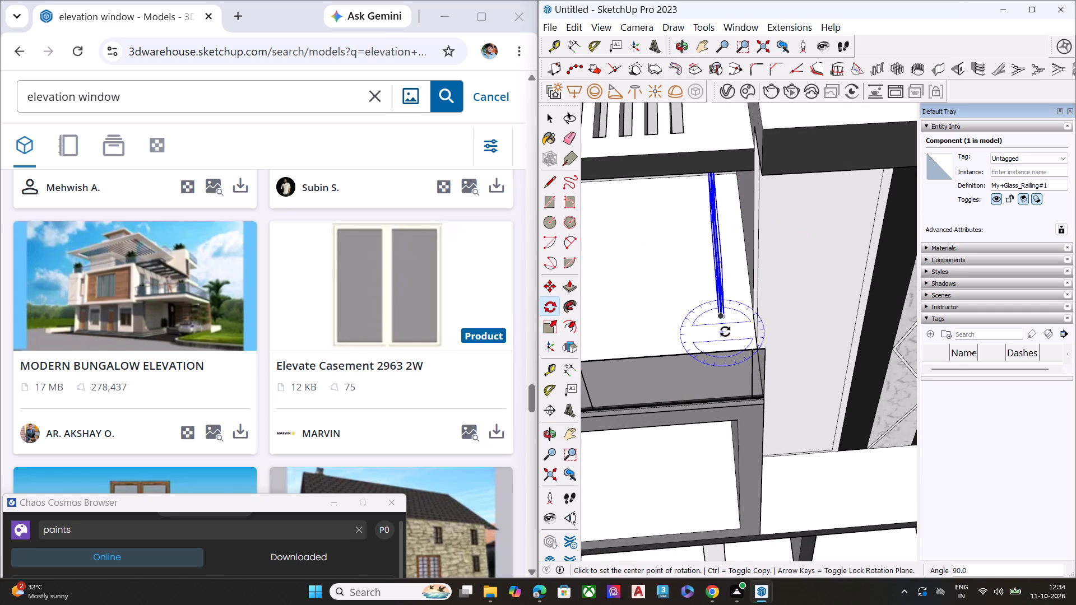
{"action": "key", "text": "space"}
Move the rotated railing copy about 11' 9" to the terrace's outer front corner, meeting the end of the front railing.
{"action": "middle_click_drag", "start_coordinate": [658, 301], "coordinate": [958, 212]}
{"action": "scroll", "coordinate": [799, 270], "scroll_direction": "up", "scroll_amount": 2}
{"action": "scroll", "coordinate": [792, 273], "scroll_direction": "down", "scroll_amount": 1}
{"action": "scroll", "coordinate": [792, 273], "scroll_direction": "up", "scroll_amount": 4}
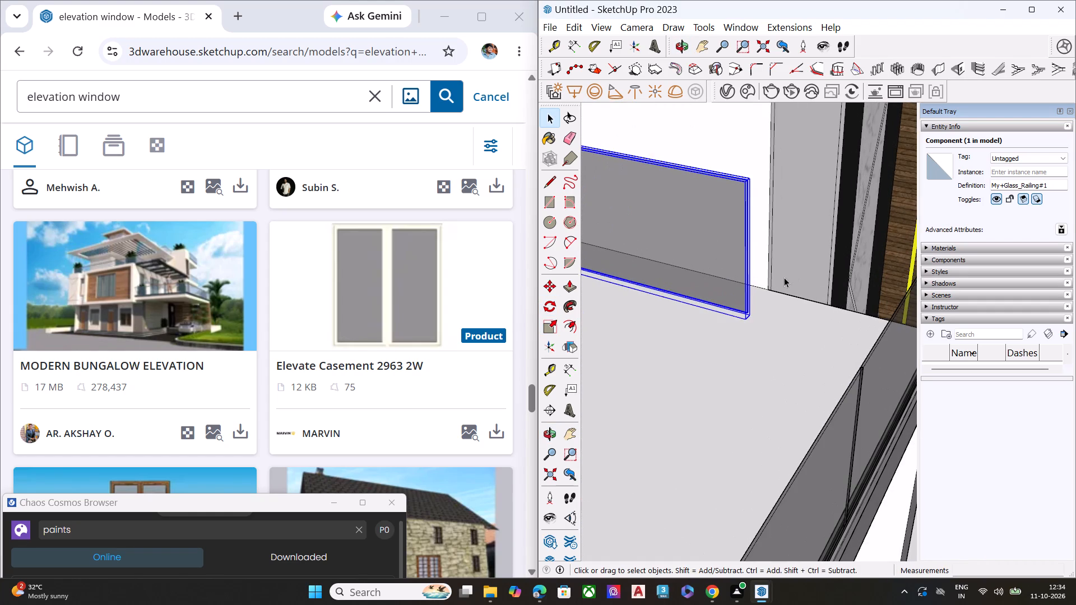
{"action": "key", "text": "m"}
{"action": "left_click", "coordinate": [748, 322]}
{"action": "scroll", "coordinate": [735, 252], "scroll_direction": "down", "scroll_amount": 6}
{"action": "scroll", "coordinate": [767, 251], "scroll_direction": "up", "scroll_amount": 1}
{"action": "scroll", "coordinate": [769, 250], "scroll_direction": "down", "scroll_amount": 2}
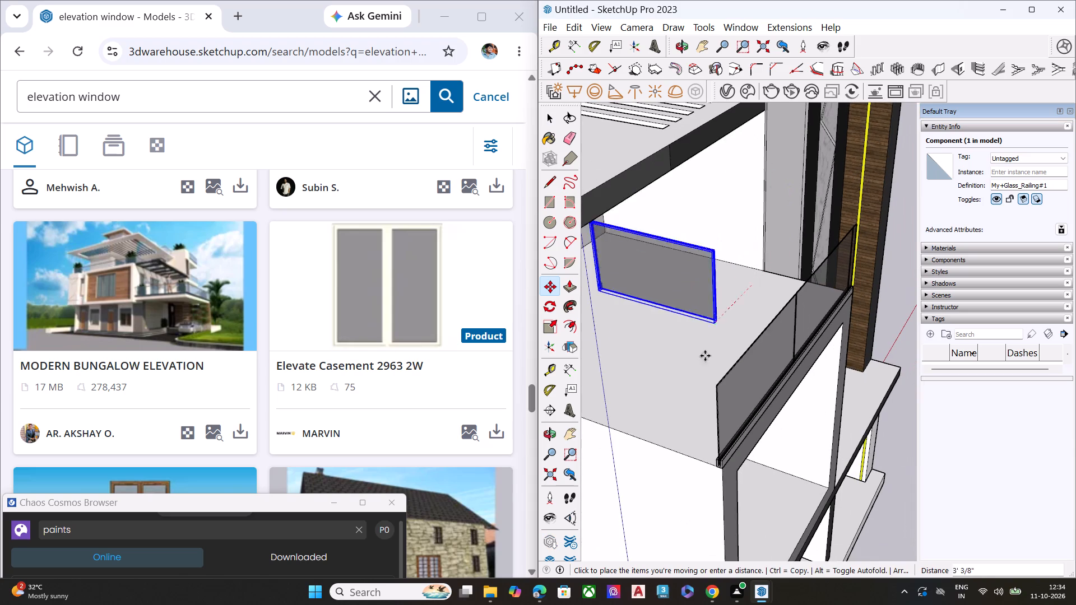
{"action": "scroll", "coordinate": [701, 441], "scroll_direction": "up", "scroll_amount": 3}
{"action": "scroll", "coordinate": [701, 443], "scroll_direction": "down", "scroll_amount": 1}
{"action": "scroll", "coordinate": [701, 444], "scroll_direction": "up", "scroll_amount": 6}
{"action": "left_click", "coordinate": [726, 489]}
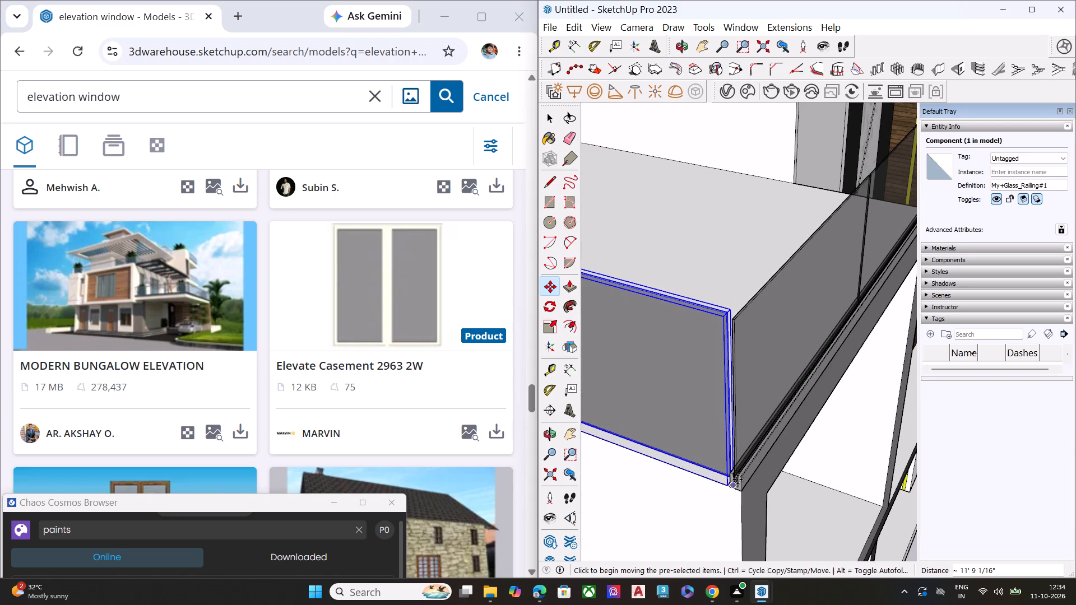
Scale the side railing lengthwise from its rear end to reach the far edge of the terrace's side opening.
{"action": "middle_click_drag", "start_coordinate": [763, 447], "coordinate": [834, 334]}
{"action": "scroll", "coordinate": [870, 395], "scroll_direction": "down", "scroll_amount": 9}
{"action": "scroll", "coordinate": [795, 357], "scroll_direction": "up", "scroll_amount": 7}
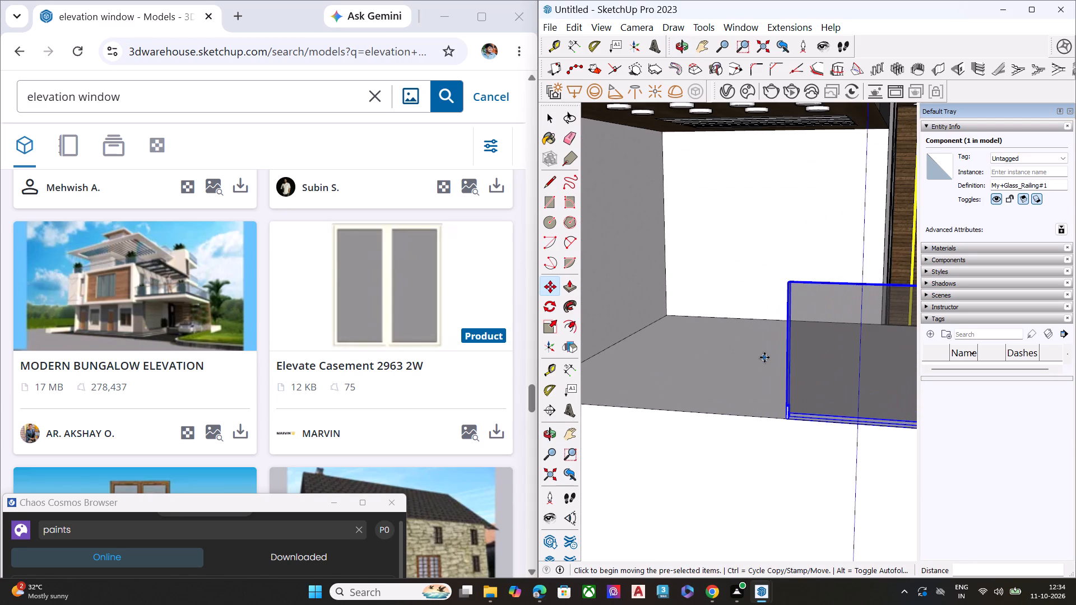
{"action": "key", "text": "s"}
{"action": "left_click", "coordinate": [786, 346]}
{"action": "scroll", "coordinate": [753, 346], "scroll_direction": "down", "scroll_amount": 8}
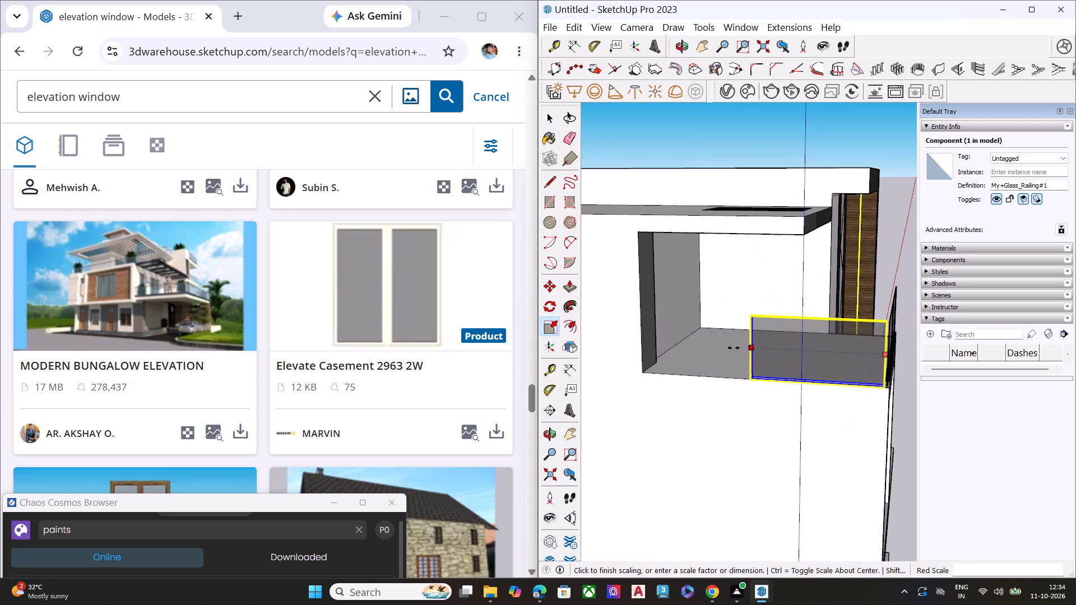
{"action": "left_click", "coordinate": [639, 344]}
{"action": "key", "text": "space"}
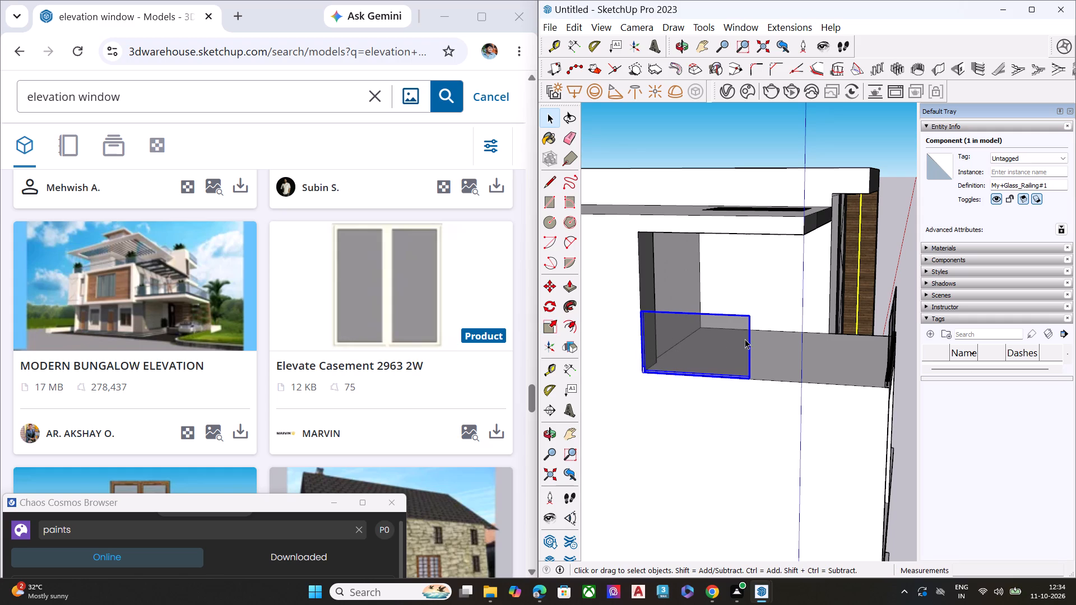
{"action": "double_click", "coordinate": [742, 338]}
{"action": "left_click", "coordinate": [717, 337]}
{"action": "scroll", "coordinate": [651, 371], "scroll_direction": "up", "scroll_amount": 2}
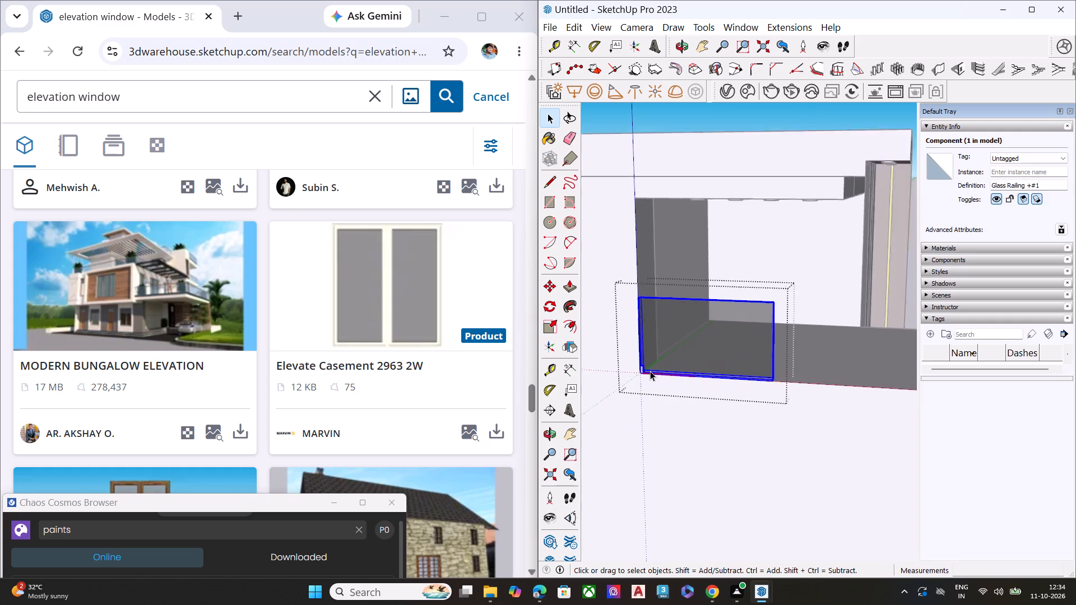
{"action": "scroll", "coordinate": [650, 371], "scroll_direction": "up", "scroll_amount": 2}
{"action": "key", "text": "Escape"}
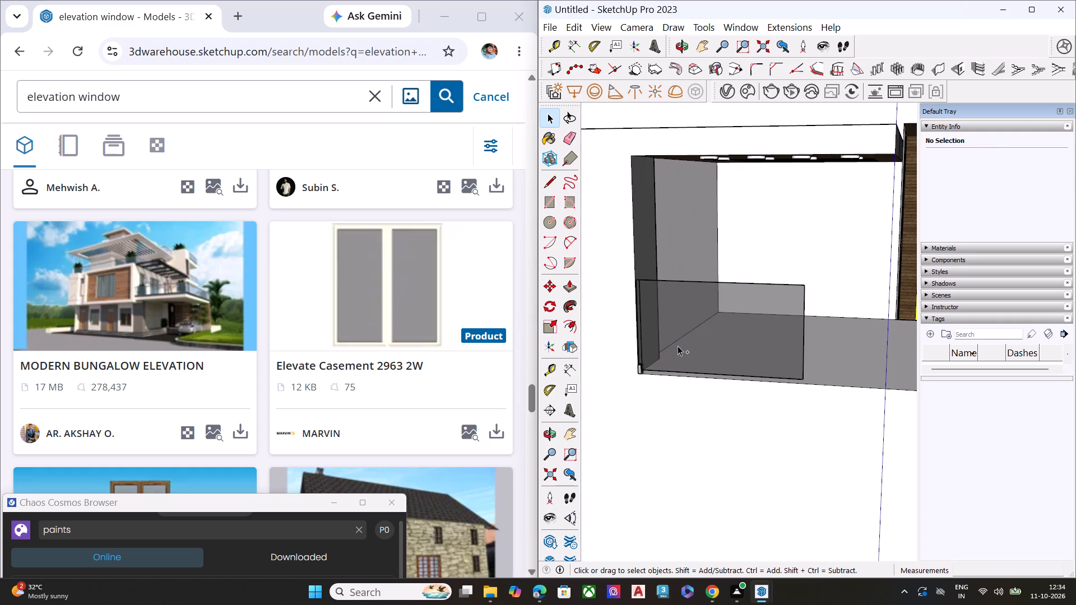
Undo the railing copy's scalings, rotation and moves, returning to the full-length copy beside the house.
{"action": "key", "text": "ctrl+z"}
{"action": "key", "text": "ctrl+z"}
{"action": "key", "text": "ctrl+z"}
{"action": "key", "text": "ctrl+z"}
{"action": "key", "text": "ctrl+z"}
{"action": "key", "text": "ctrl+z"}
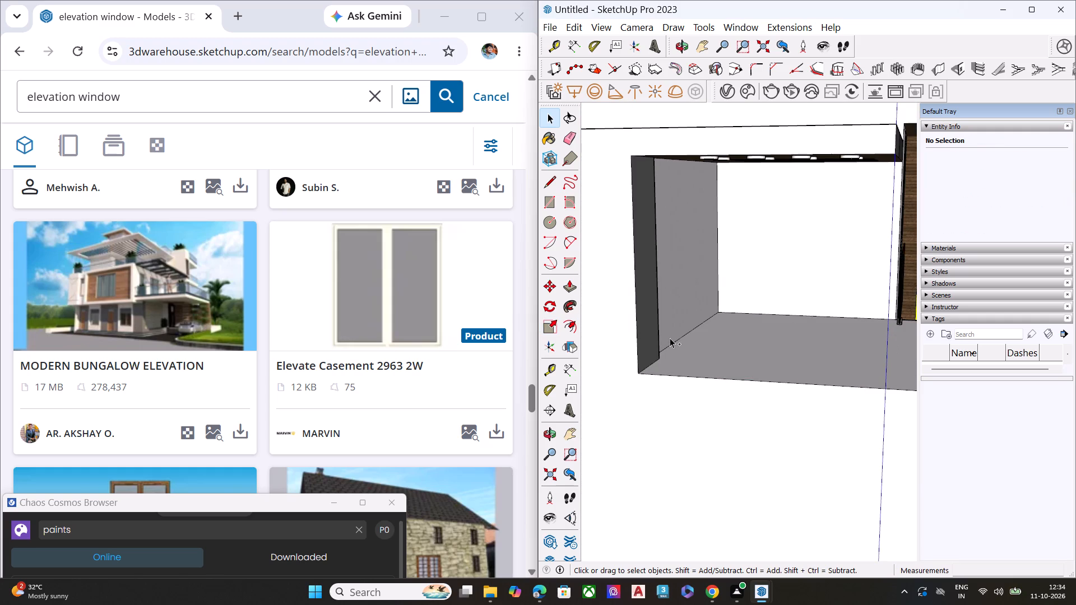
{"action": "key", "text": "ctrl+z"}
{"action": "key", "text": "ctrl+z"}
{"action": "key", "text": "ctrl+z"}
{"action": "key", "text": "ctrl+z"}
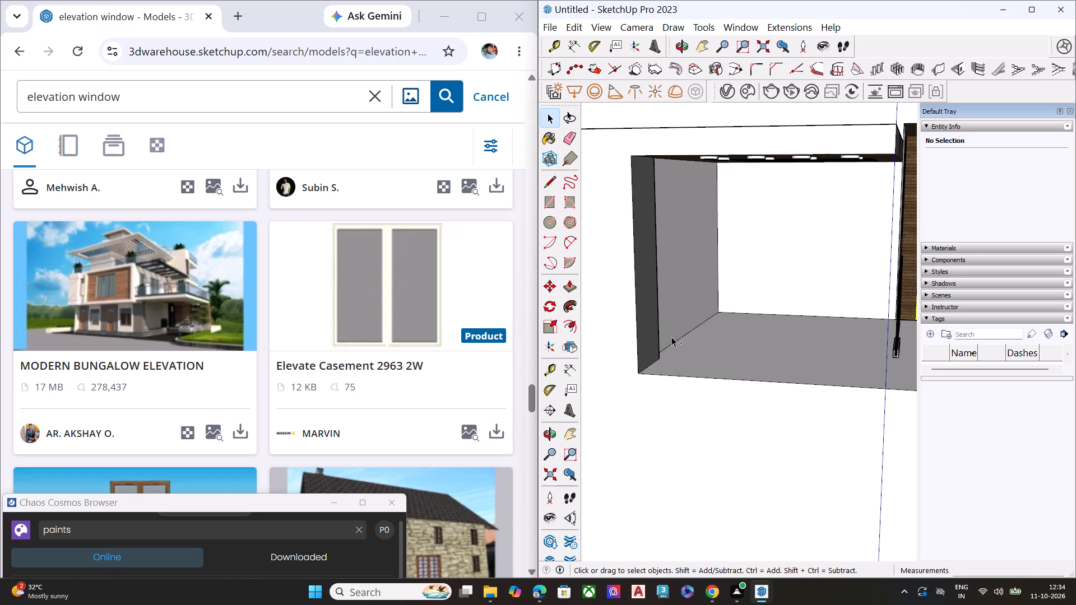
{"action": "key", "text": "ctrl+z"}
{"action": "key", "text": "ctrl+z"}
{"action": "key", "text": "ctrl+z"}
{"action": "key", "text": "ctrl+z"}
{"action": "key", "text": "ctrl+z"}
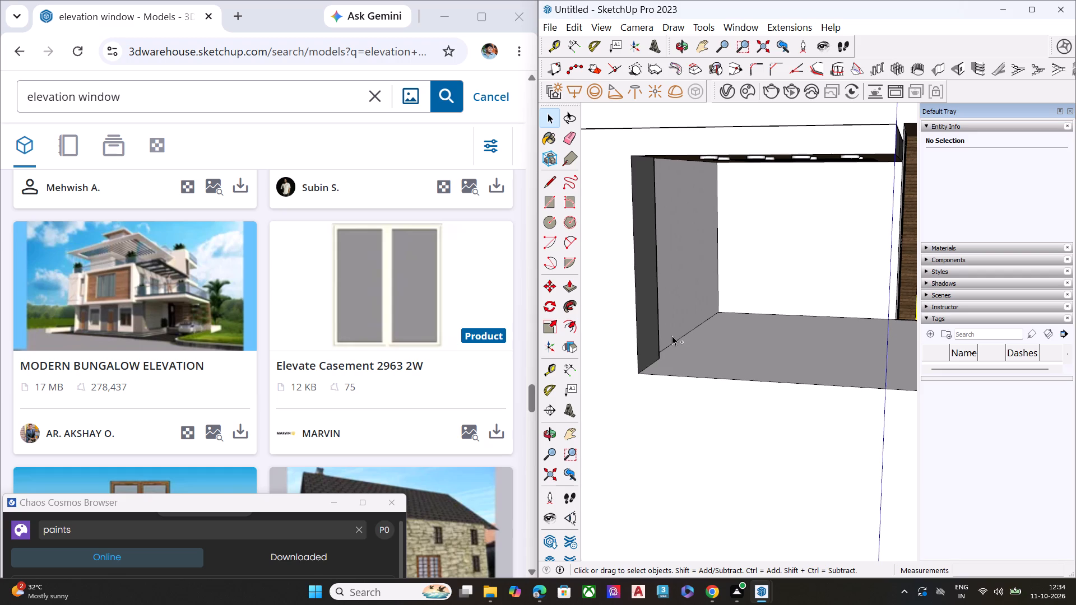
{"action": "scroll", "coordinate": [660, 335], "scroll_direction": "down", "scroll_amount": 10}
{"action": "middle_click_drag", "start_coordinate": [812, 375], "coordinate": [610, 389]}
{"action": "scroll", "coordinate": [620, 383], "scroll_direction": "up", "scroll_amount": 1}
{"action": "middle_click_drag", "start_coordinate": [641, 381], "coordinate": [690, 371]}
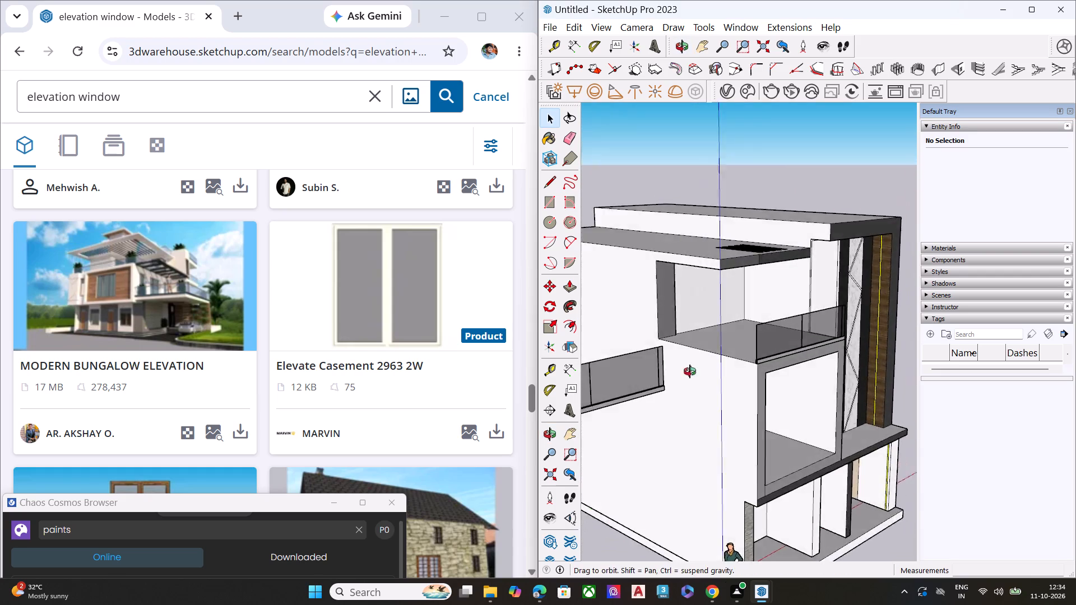
Stretch the railing copy beside the house slightly longer by scaling its outer end away from the side wall.
{"action": "middle_click_drag", "start_coordinate": [690, 371], "coordinate": [706, 367]}
{"action": "scroll", "coordinate": [753, 364], "scroll_direction": "up", "scroll_amount": 1}
{"action": "scroll", "coordinate": [755, 364], "scroll_direction": "down", "scroll_amount": 8}
{"action": "scroll", "coordinate": [700, 370], "scroll_direction": "down", "scroll_amount": 7}
{"action": "middle_click_drag", "start_coordinate": [698, 380], "coordinate": [686, 469]}
{"action": "scroll", "coordinate": [679, 421], "scroll_direction": "up", "scroll_amount": 10}
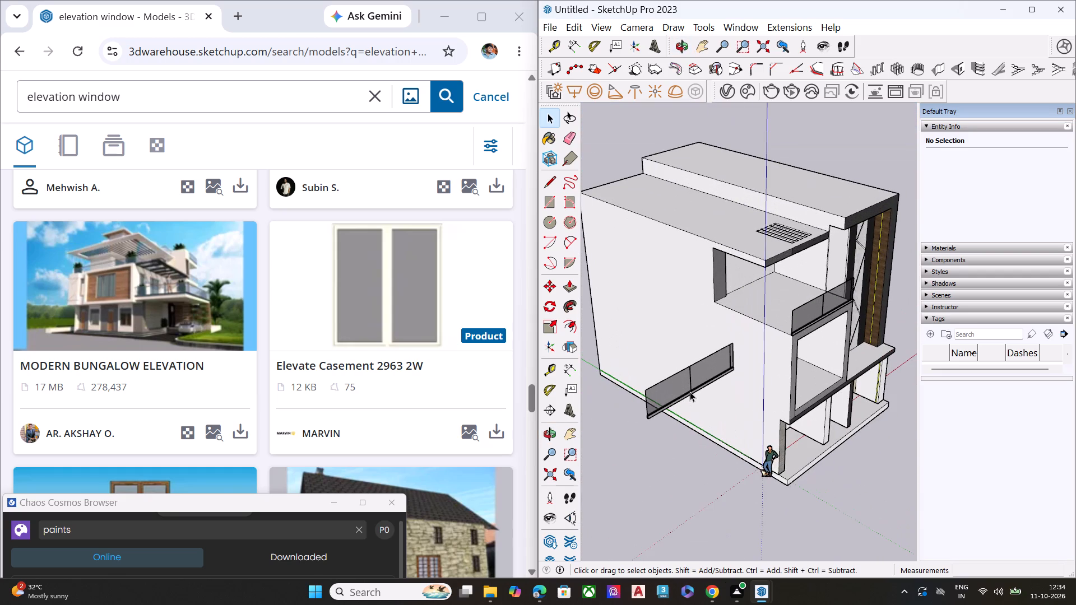
{"action": "key", "text": "s"}
{"action": "left_click", "coordinate": [647, 404]}
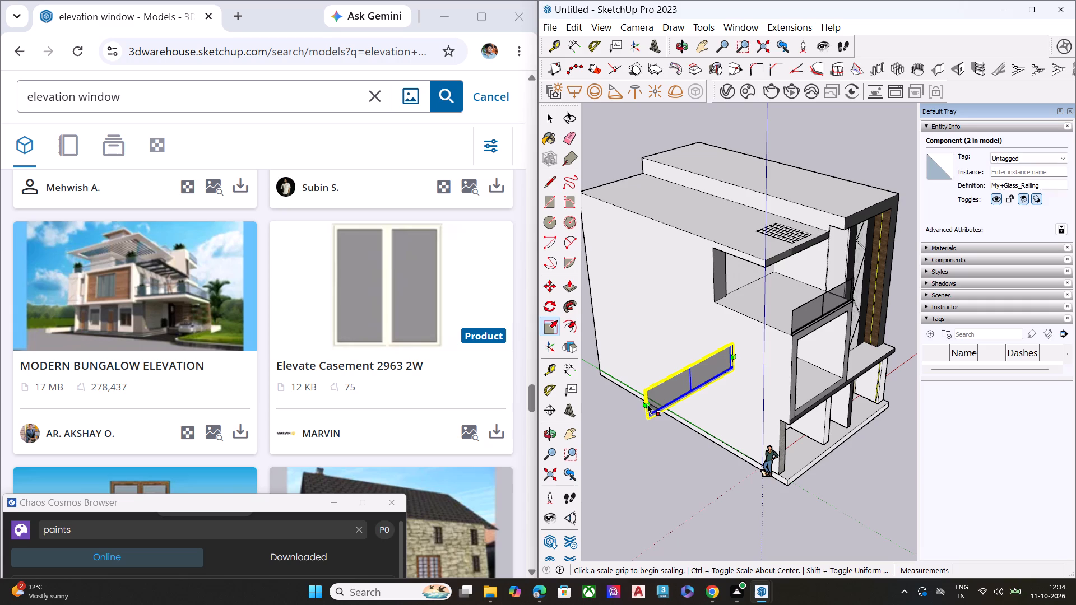
{"action": "key", "text": "s"}
{"action": "left_click", "coordinate": [646, 404]}
{"action": "left_click", "coordinate": [632, 415]}
{"action": "key", "text": "space"}
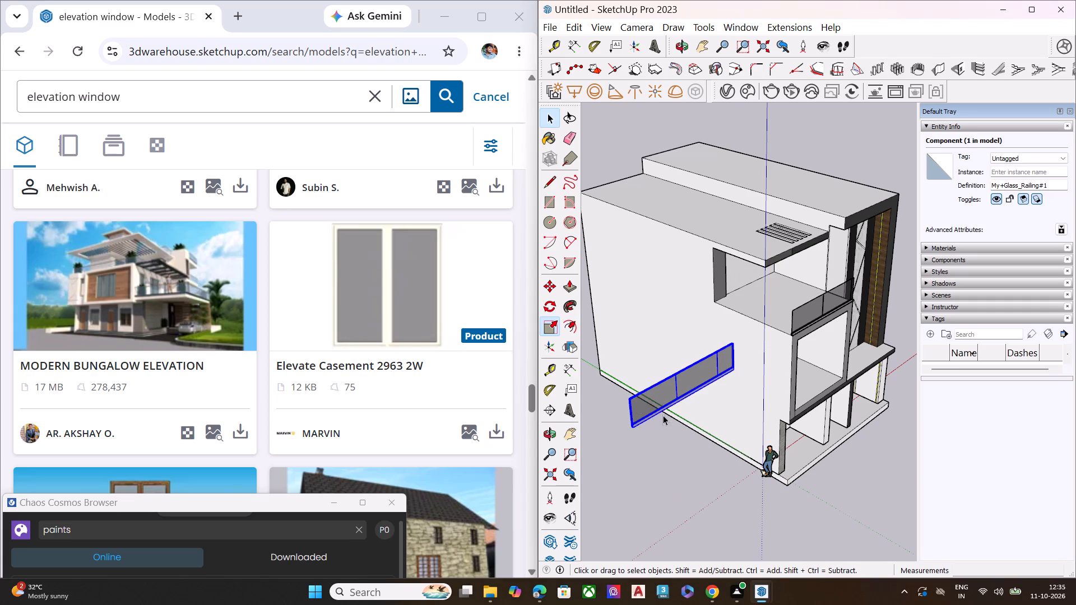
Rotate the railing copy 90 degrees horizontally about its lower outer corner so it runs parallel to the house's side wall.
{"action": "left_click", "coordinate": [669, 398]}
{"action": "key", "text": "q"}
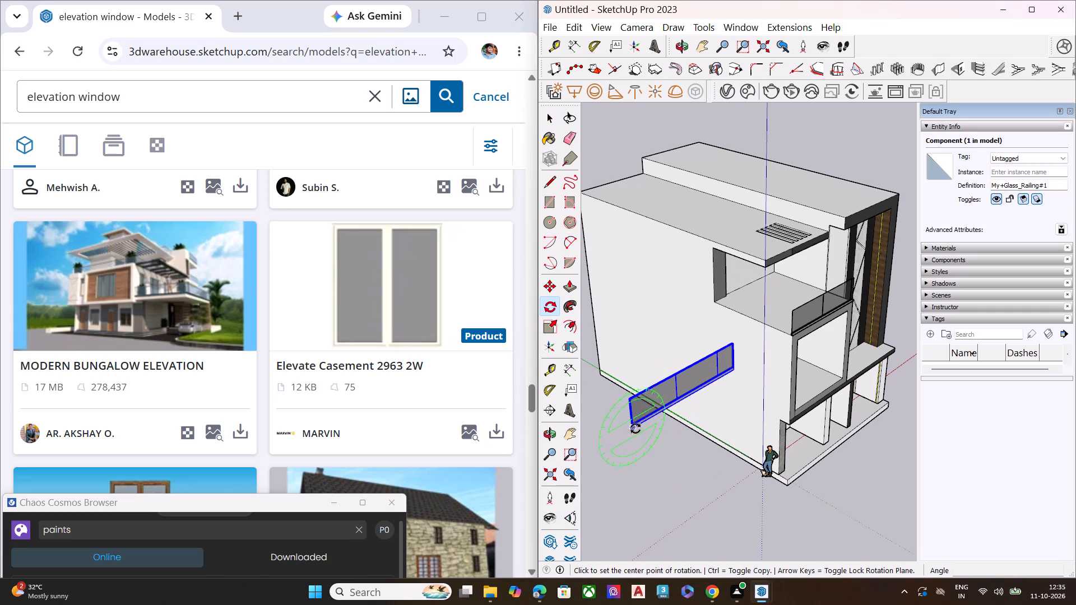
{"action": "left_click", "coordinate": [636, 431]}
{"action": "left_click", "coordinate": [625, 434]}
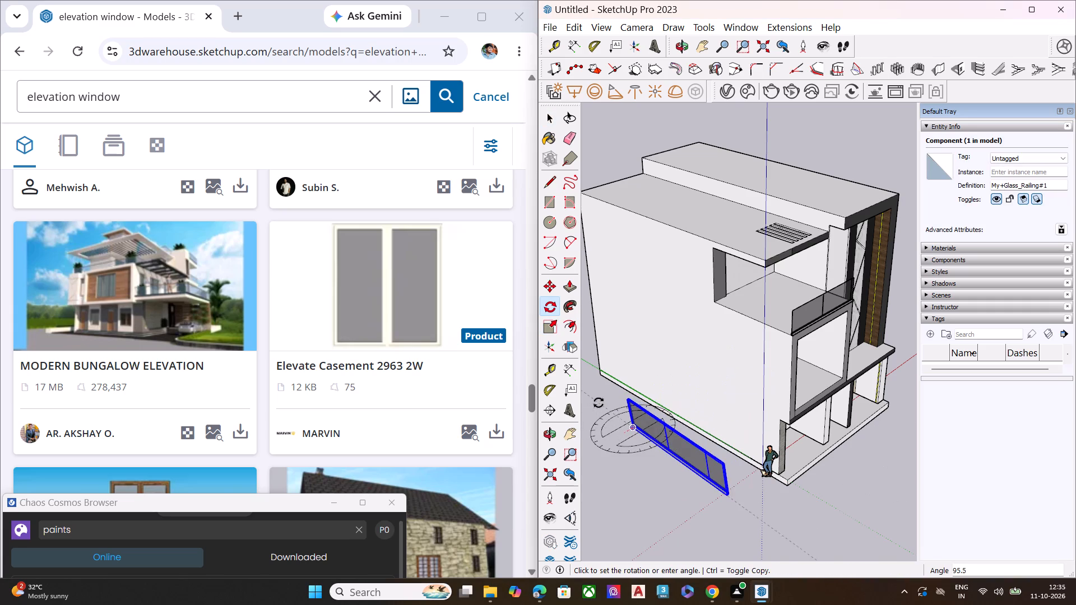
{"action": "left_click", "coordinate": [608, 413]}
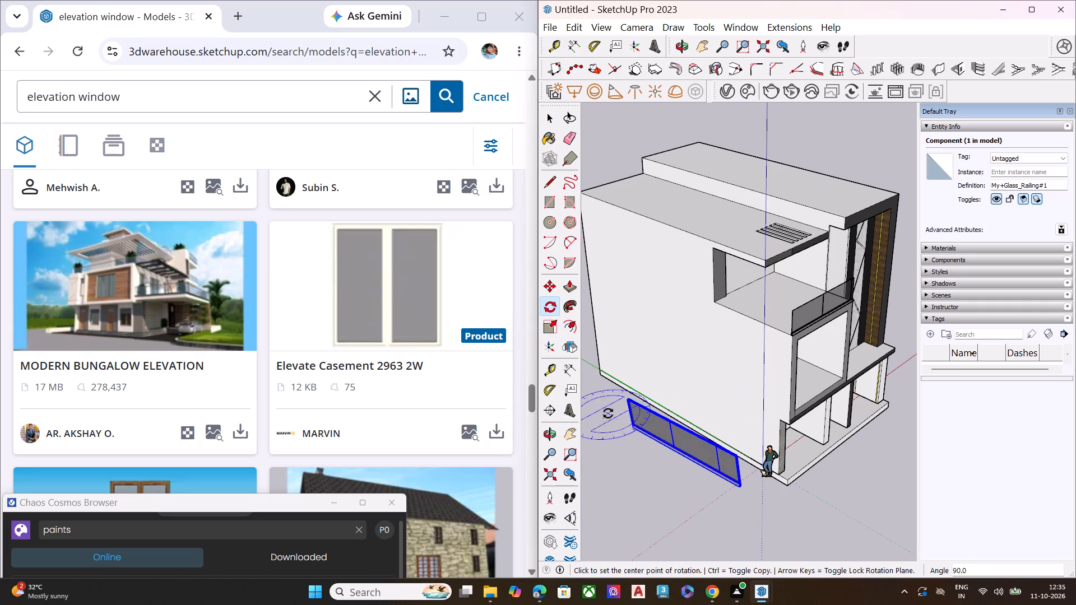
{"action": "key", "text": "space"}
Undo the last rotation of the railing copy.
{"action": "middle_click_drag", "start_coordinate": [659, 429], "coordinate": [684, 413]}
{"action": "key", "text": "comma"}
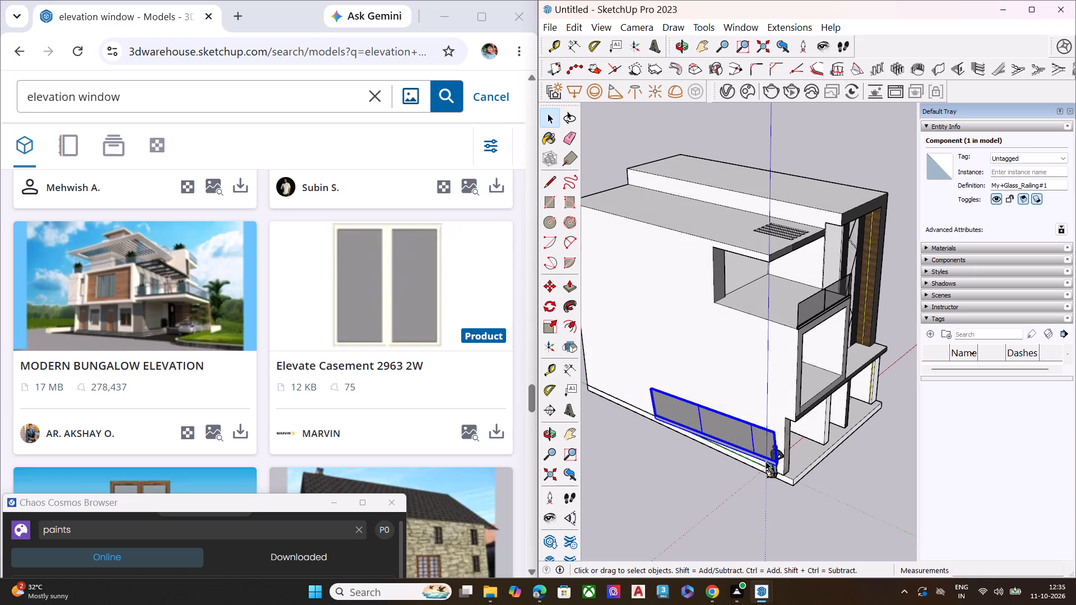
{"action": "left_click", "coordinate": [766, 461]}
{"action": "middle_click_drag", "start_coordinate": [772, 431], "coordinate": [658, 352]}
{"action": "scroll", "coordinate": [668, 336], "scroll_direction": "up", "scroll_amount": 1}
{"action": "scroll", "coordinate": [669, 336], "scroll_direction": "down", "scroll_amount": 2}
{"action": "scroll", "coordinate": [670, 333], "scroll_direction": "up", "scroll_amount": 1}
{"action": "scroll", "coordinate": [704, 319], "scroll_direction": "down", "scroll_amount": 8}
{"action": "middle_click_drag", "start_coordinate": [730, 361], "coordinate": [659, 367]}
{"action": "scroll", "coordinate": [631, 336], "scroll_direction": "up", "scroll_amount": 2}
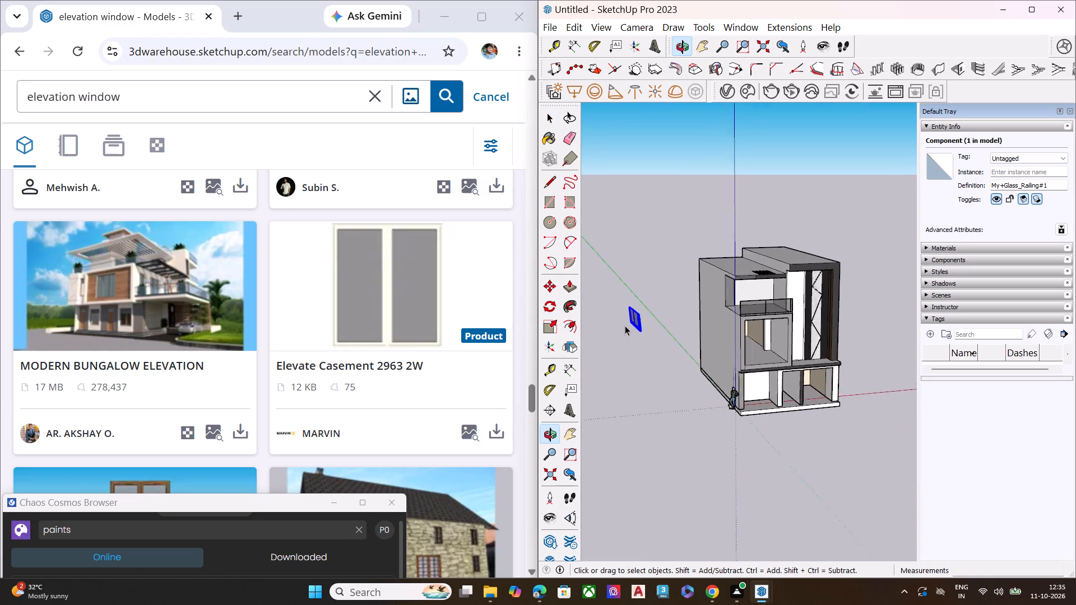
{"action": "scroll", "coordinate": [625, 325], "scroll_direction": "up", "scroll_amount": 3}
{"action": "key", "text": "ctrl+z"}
Rotate the railing copy 90 degrees horizontally about its lower end corner so it runs parallel to the side wall, extending forward.
{"action": "middle_click_drag", "start_coordinate": [702, 300], "coordinate": [718, 378]}
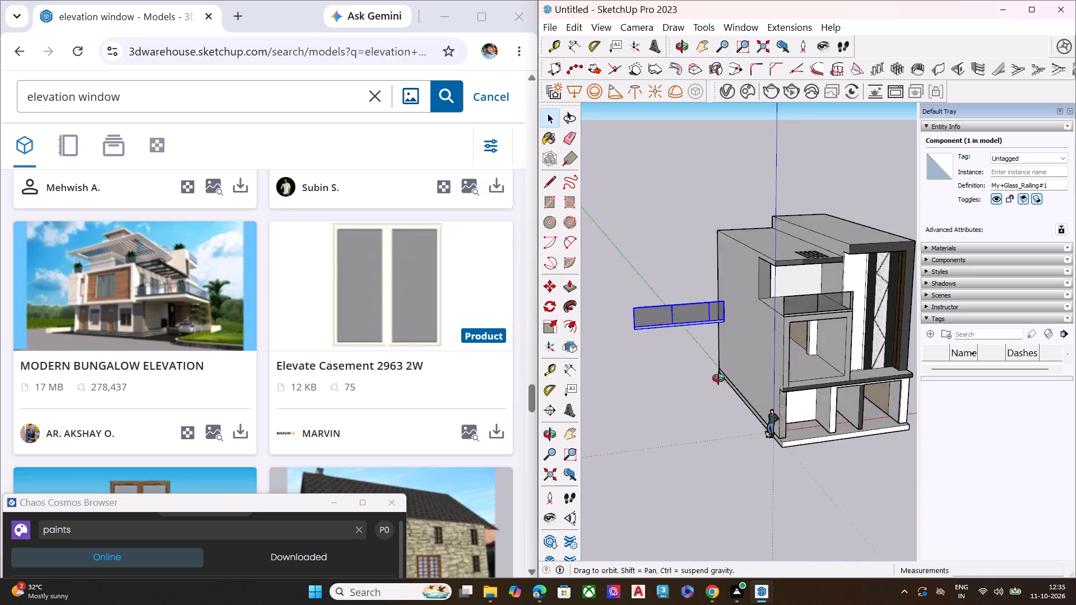
{"action": "middle_click_drag", "start_coordinate": [718, 378], "coordinate": [998, 458]}
{"action": "scroll", "coordinate": [692, 462], "scroll_direction": "up", "scroll_amount": 3}
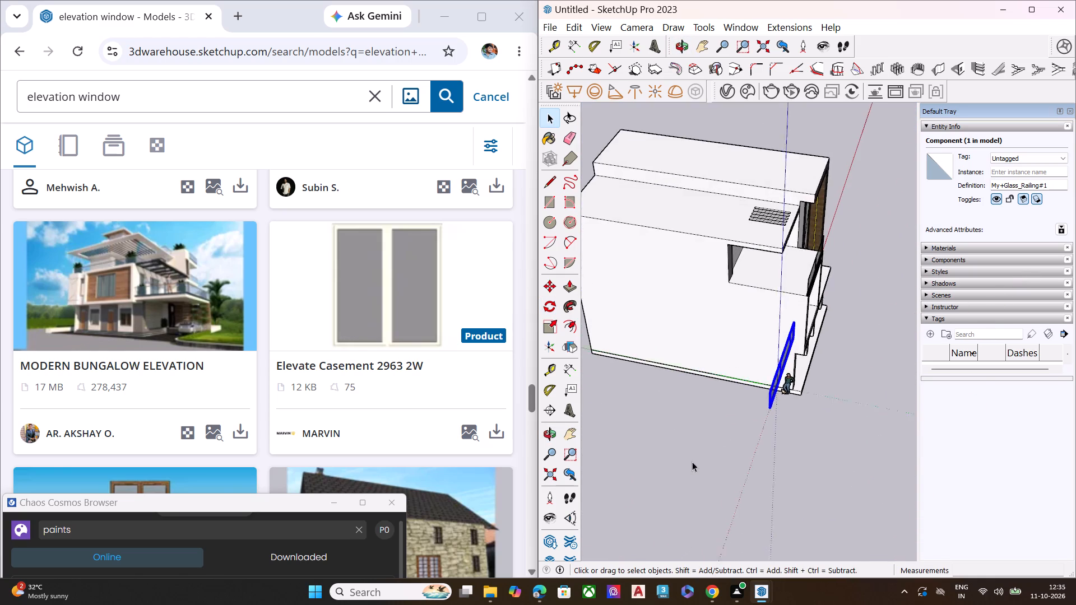
{"action": "scroll", "coordinate": [692, 462], "scroll_direction": "up", "scroll_amount": 3}
{"action": "key", "text": "q"}
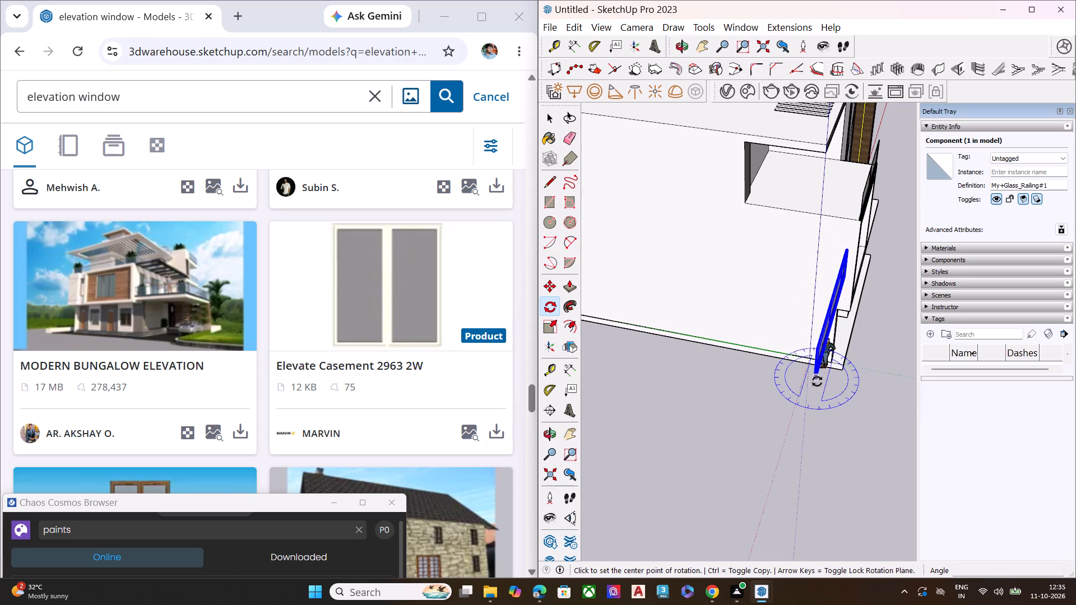
{"action": "left_click", "coordinate": [817, 381]}
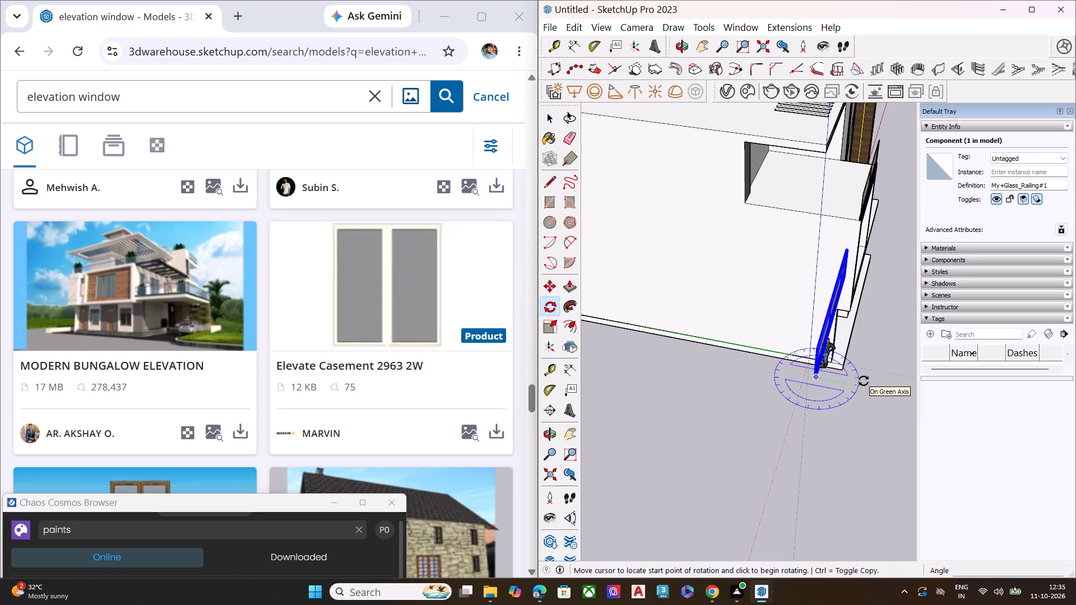
{"action": "left_click", "coordinate": [864, 381]}
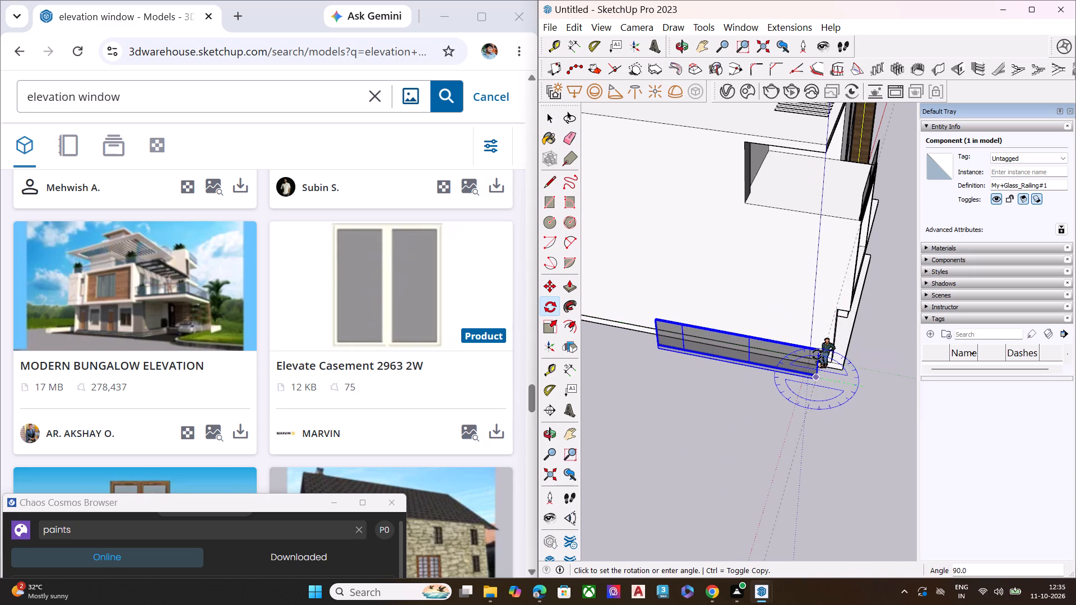
{"action": "scroll", "coordinate": [817, 356], "scroll_direction": "up", "scroll_amount": 8}
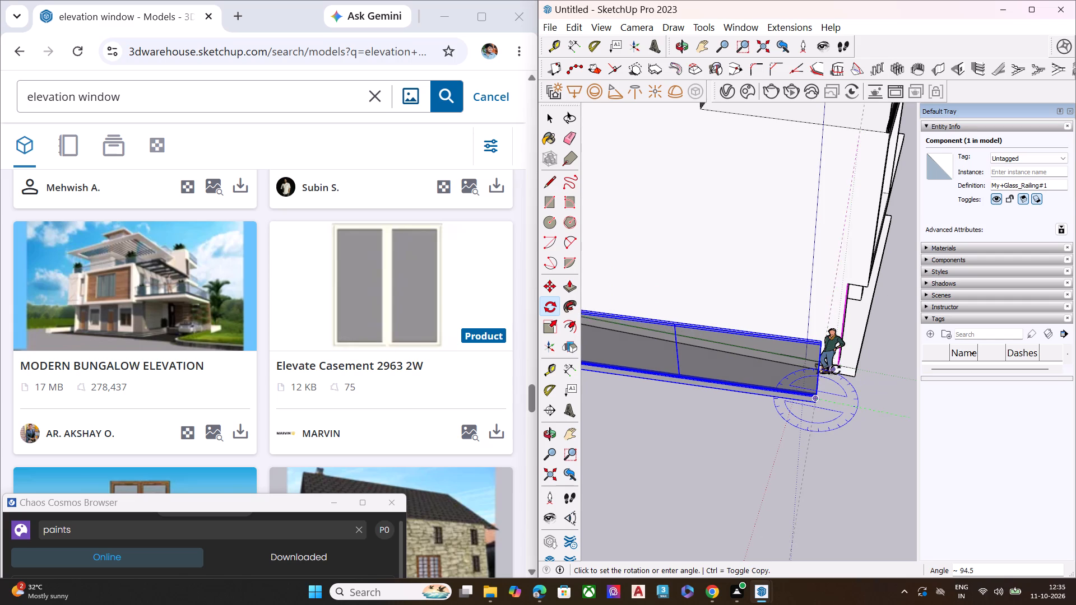
{"action": "left_click", "coordinate": [808, 439]}
Scale the rotated railing copy lengthwise to 0.86 from its front end.
{"action": "scroll", "coordinate": [676, 420], "scroll_direction": "down", "scroll_amount": 5}
{"action": "scroll", "coordinate": [722, 372], "scroll_direction": "down", "scroll_amount": 7}
{"action": "scroll", "coordinate": [801, 433], "scroll_direction": "up", "scroll_amount": 2}
{"action": "middle_click_drag", "start_coordinate": [800, 432], "coordinate": [822, 376]}
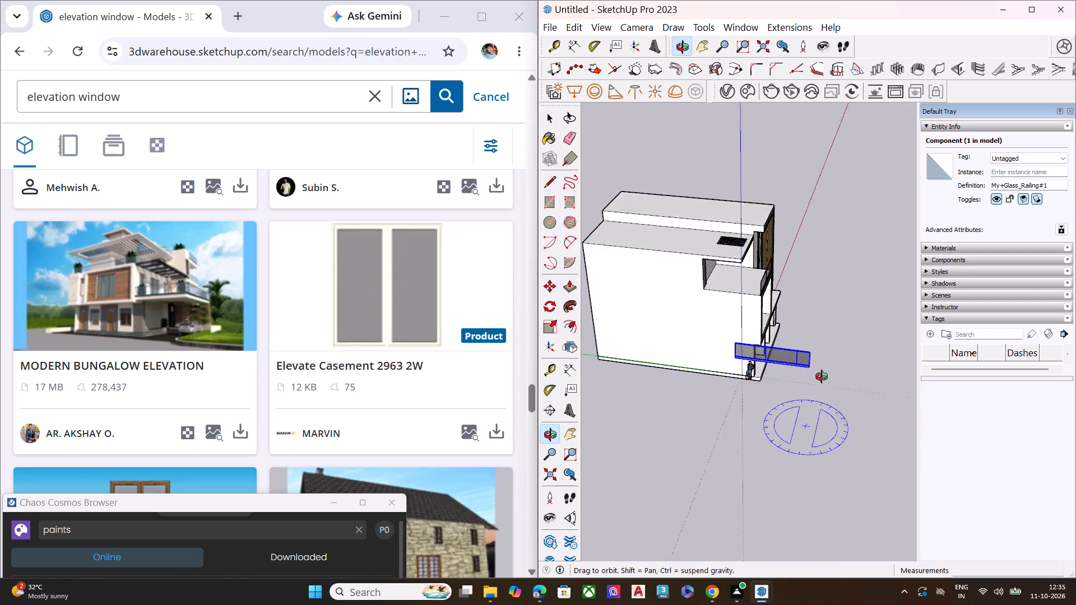
{"action": "scroll", "coordinate": [822, 376], "scroll_direction": "up", "scroll_amount": 1}
{"action": "middle_click_drag", "start_coordinate": [822, 376], "coordinate": [846, 358]}
{"action": "key", "text": "space"}
{"action": "scroll", "coordinate": [777, 339], "scroll_direction": "up", "scroll_amount": 6}
{"action": "left_click", "coordinate": [777, 339]}
{"action": "key", "text": "s"}
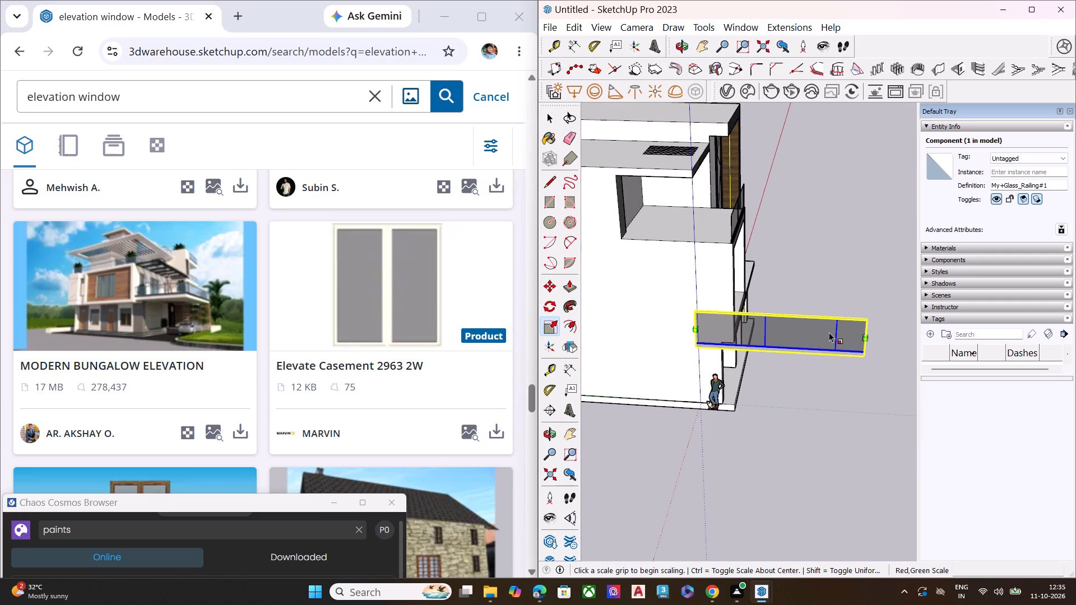
{"action": "left_click", "coordinate": [864, 337]}
{"action": "left_click", "coordinate": [841, 345]}
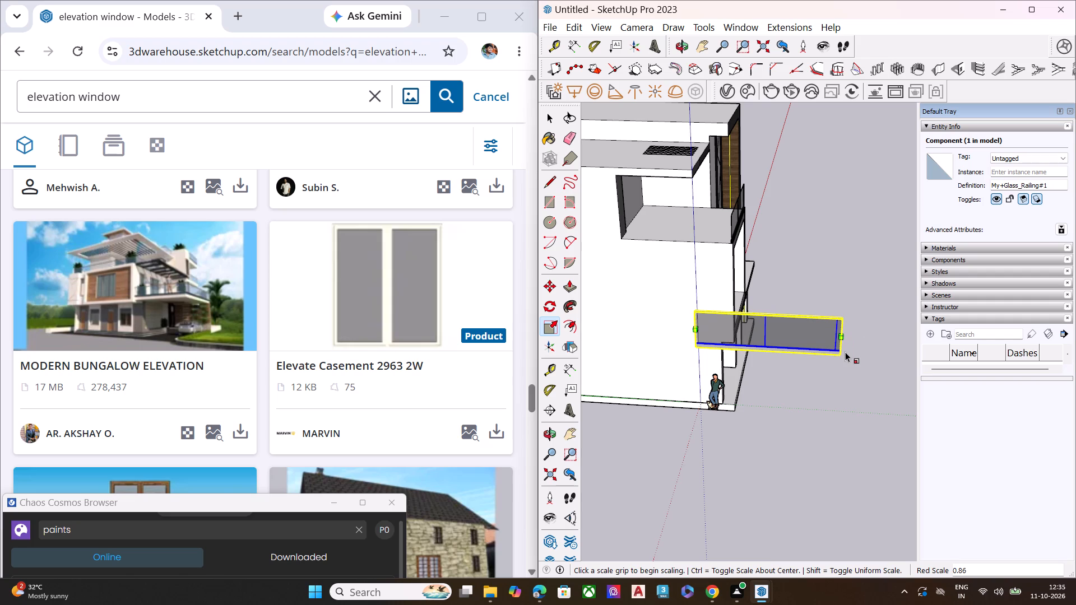
Move the railing copy about 27' 9" from its lower front corner up to the terrace's outer front corner.
{"action": "key", "text": "m"}
{"action": "left_click", "coordinate": [841, 356]}
{"action": "scroll", "coordinate": [725, 235], "scroll_direction": "up", "scroll_amount": 11}
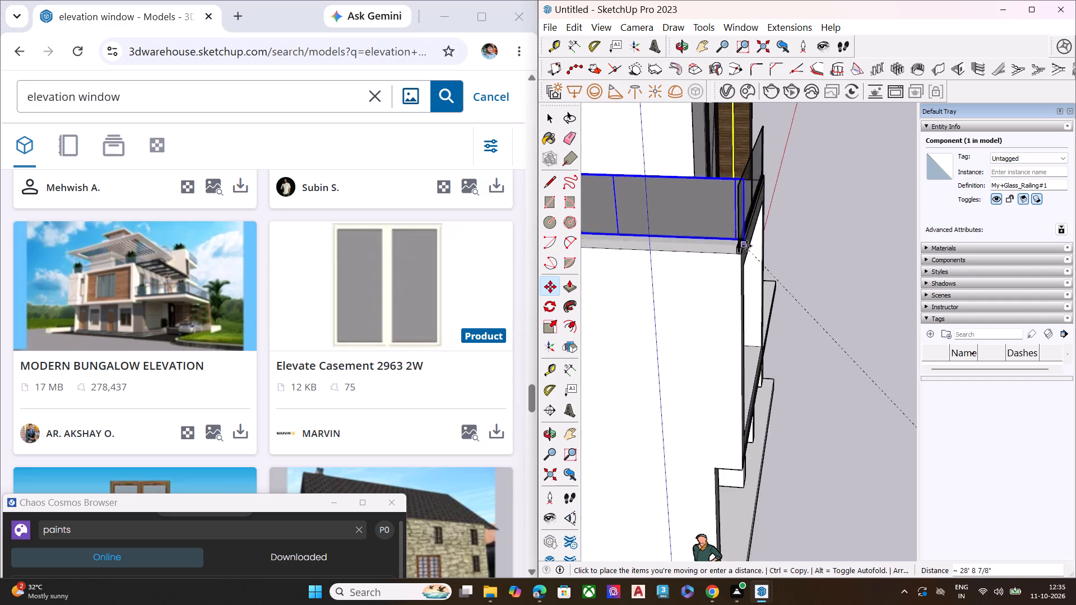
{"action": "scroll", "coordinate": [746, 246], "scroll_direction": "up", "scroll_amount": 12}
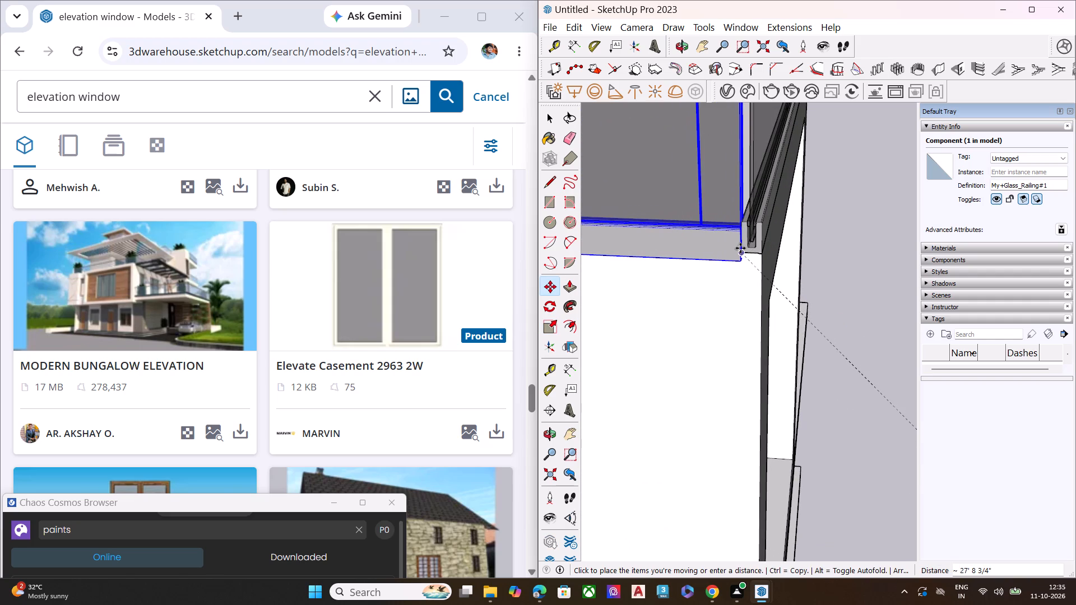
{"action": "left_click", "coordinate": [739, 248]}
Nudge the side railing about 15/16" at its lower front corner to meet the end of the front railing.
{"action": "scroll", "coordinate": [732, 262], "scroll_direction": "up", "scroll_amount": 8}
{"action": "middle_click_drag", "start_coordinate": [727, 258], "coordinate": [703, 224]}
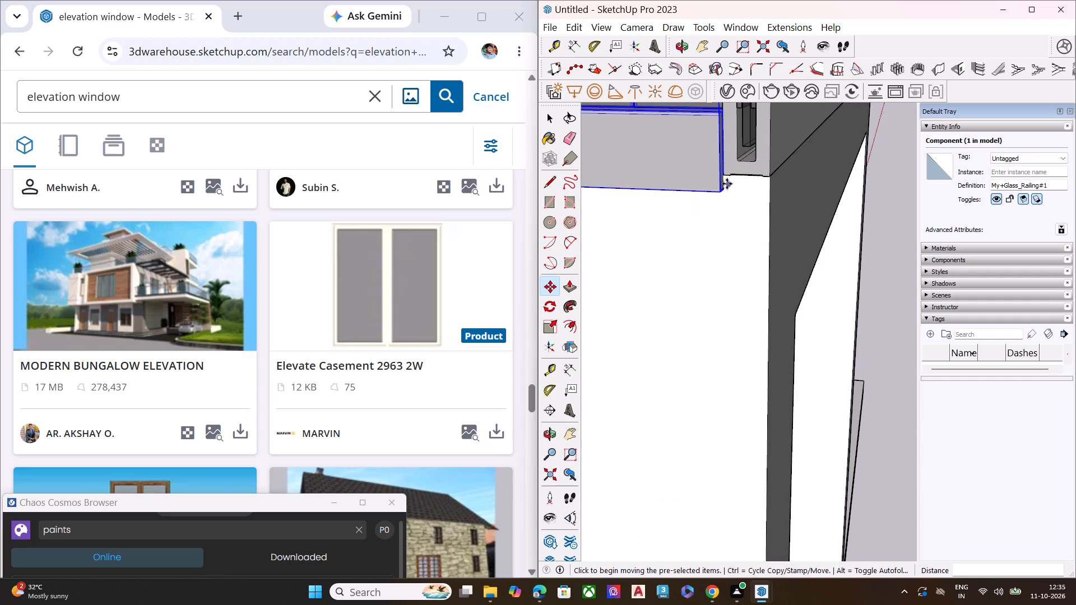
{"action": "middle_click_drag", "start_coordinate": [727, 183], "coordinate": [635, 288]}
{"action": "left_click", "coordinate": [665, 276]}
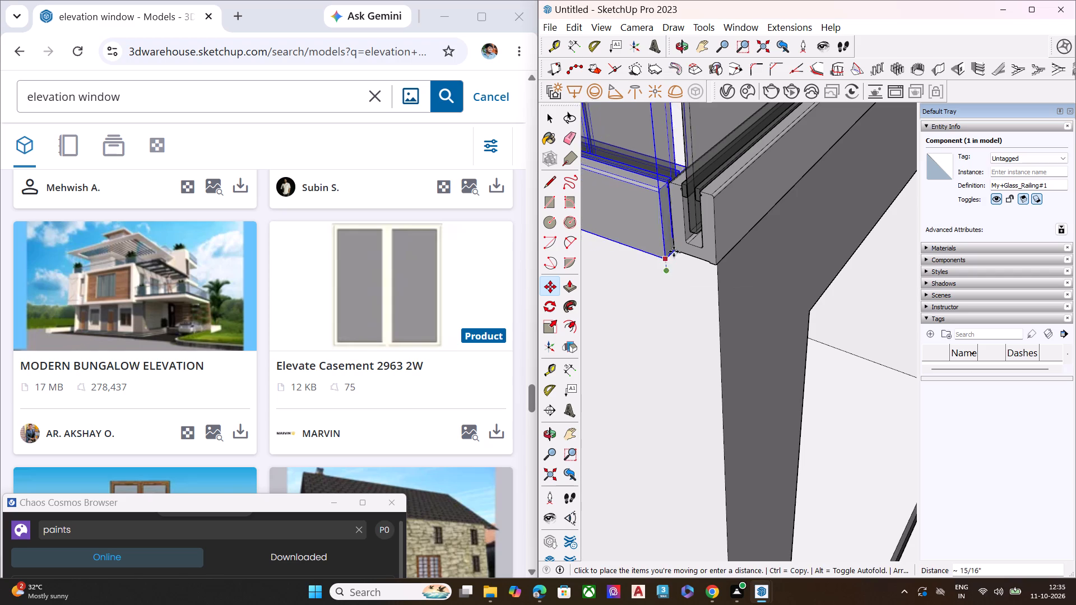
{"action": "left_click", "coordinate": [674, 250]}
Scale the side railing lengthwise to about 1.04 from its rear end to reach the back edge of the terrace's side opening.
{"action": "scroll", "coordinate": [717, 273], "scroll_direction": "down", "scroll_amount": 10}
{"action": "scroll", "coordinate": [794, 286], "scroll_direction": "up", "scroll_amount": 3}
{"action": "scroll", "coordinate": [794, 286], "scroll_direction": "down", "scroll_amount": 10}
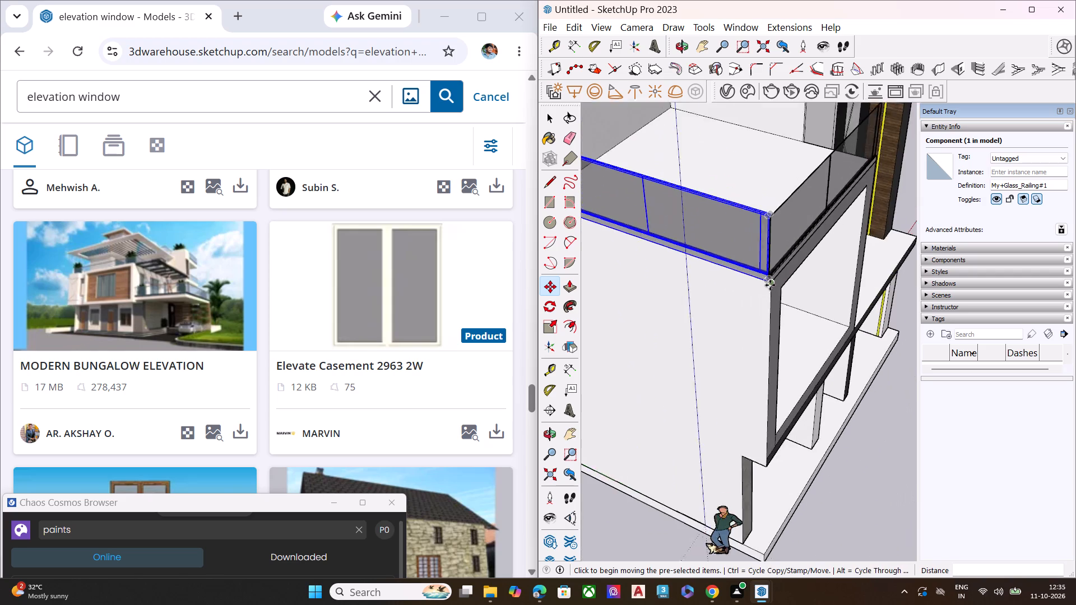
{"action": "scroll", "coordinate": [770, 285], "scroll_direction": "down", "scroll_amount": 3}
{"action": "scroll", "coordinate": [703, 259], "scroll_direction": "up", "scroll_amount": 1}
{"action": "middle_click_drag", "start_coordinate": [703, 259], "coordinate": [787, 204]}
{"action": "scroll", "coordinate": [826, 206], "scroll_direction": "up", "scroll_amount": 1}
{"action": "scroll", "coordinate": [897, 224], "scroll_direction": "down", "scroll_amount": 1}
{"action": "scroll", "coordinate": [898, 225], "scroll_direction": "up", "scroll_amount": 2}
{"action": "scroll", "coordinate": [899, 226], "scroll_direction": "down", "scroll_amount": 7}
{"action": "scroll", "coordinate": [687, 210], "scroll_direction": "up", "scroll_amount": 9}
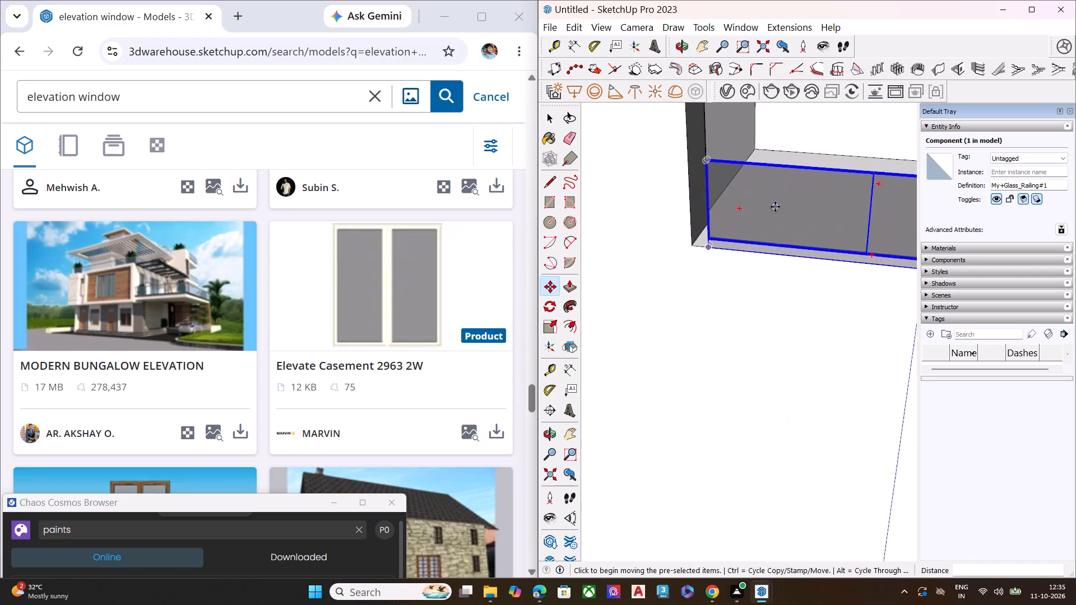
{"action": "scroll", "coordinate": [775, 207], "scroll_direction": "up", "scroll_amount": 3}
{"action": "key", "text": "s"}
{"action": "scroll", "coordinate": [684, 204], "scroll_direction": "up", "scroll_amount": 3}
{"action": "left_click", "coordinate": [684, 204]}
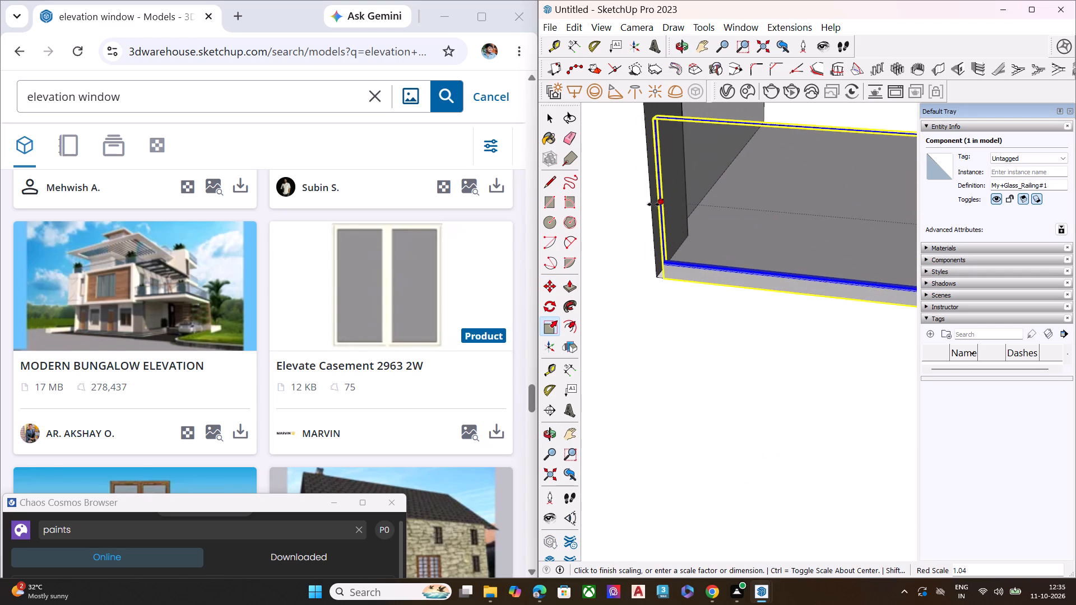
{"action": "left_click", "coordinate": [651, 203]}
{"action": "scroll", "coordinate": [593, 211], "scroll_direction": "down", "scroll_amount": 5}
{"action": "scroll", "coordinate": [590, 212], "scroll_direction": "up", "scroll_amount": 1}
{"action": "scroll", "coordinate": [590, 212], "scroll_direction": "down", "scroll_amount": 4}
{"action": "scroll", "coordinate": [658, 203], "scroll_direction": "up", "scroll_amount": 1}
{"action": "scroll", "coordinate": [659, 204], "scroll_direction": "down", "scroll_amount": 6}
{"action": "scroll", "coordinate": [667, 208], "scroll_direction": "up", "scroll_amount": 1}
{"action": "scroll", "coordinate": [670, 210], "scroll_direction": "down", "scroll_amount": 2}
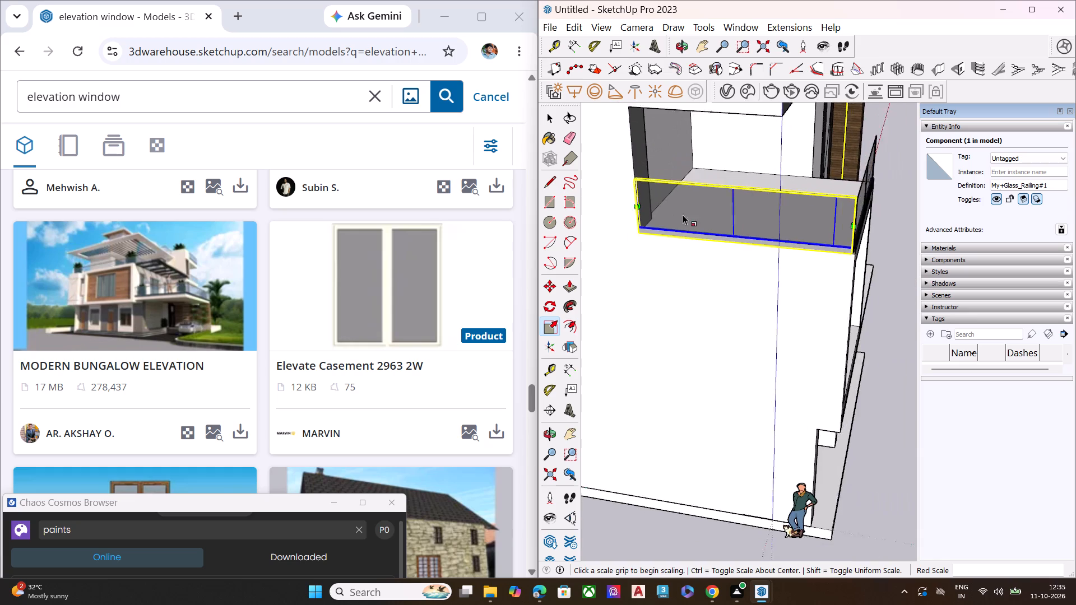
{"action": "middle_click_drag", "start_coordinate": [803, 235], "coordinate": [679, 218]}
{"action": "key", "text": "space"}
Examine the house from the front and look through more elevation window results in the model library.
{"action": "scroll", "coordinate": [640, 203], "scroll_direction": "down", "scroll_amount": 1}
{"action": "scroll", "coordinate": [640, 203], "scroll_direction": "up", "scroll_amount": 1}
{"action": "scroll", "coordinate": [640, 203], "scroll_direction": "down", "scroll_amount": 5}
{"action": "middle_click_drag", "start_coordinate": [850, 209], "coordinate": [573, 227]}
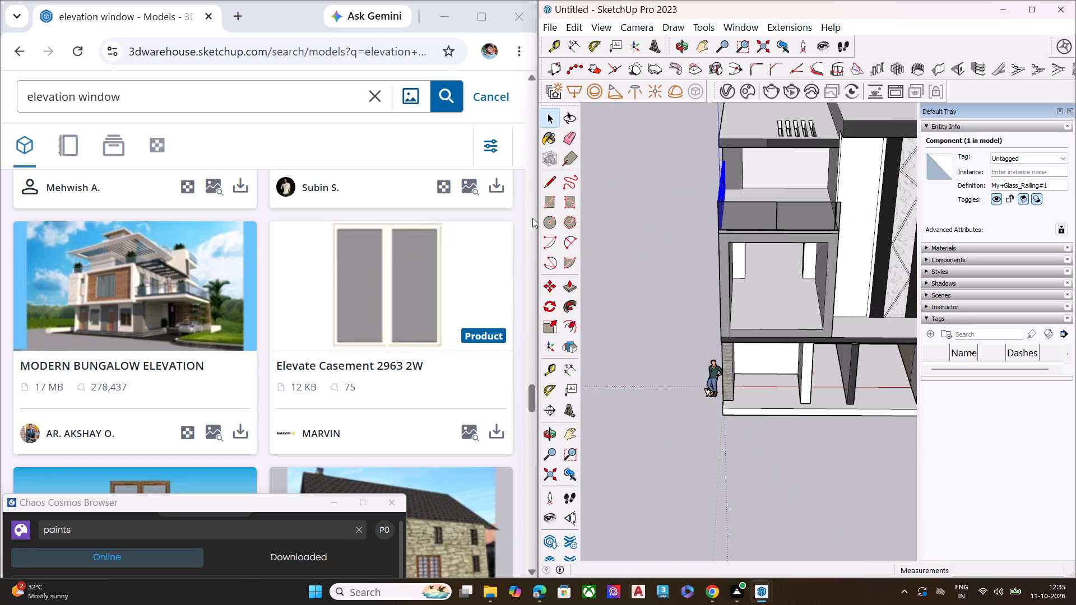
{"action": "scroll", "coordinate": [646, 210], "scroll_direction": "down", "scroll_amount": 9}
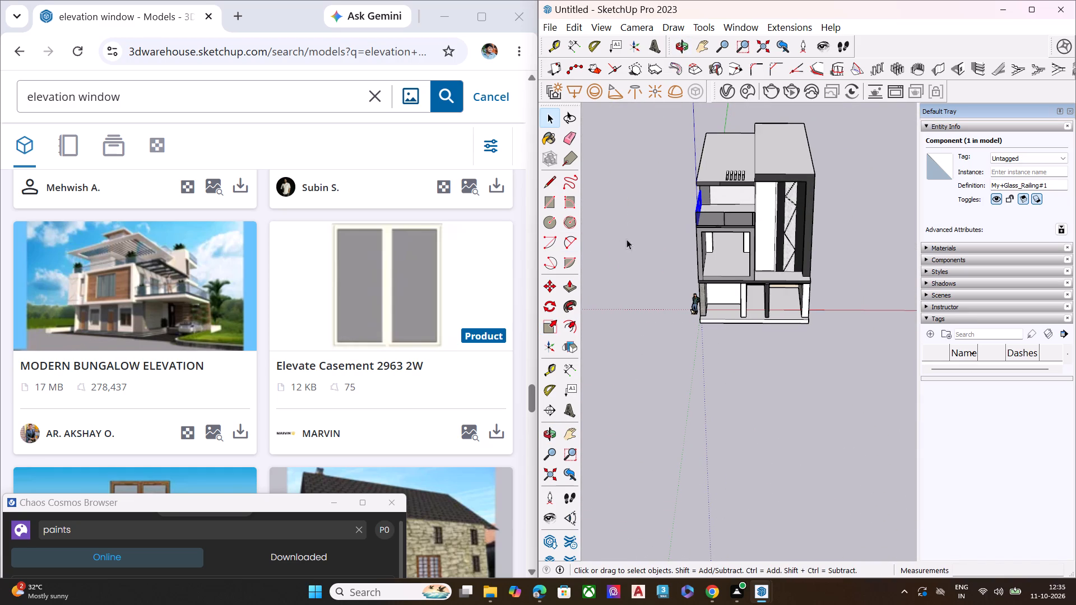
{"action": "scroll", "coordinate": [441, 246], "scroll_direction": "down", "scroll_amount": 4}
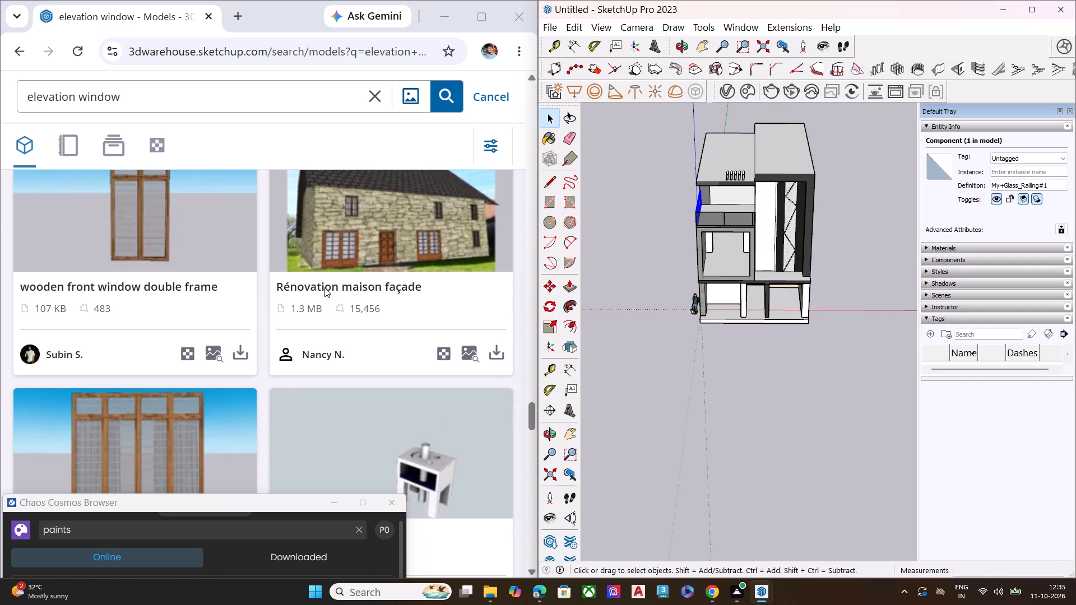
{"action": "scroll", "coordinate": [682, 182], "scroll_direction": "down", "scroll_amount": 3}
{"action": "scroll", "coordinate": [717, 188], "scroll_direction": "up", "scroll_amount": 3}
{"action": "scroll", "coordinate": [718, 185], "scroll_direction": "down", "scroll_amount": 1}
{"action": "scroll", "coordinate": [719, 184], "scroll_direction": "up", "scroll_amount": 5}
Copy the short floor edge on the terrace's inner side, beside the front railing's end, a few inches inward across the floor.
{"action": "middle_click_drag", "start_coordinate": [726, 232], "coordinate": [721, 210]}
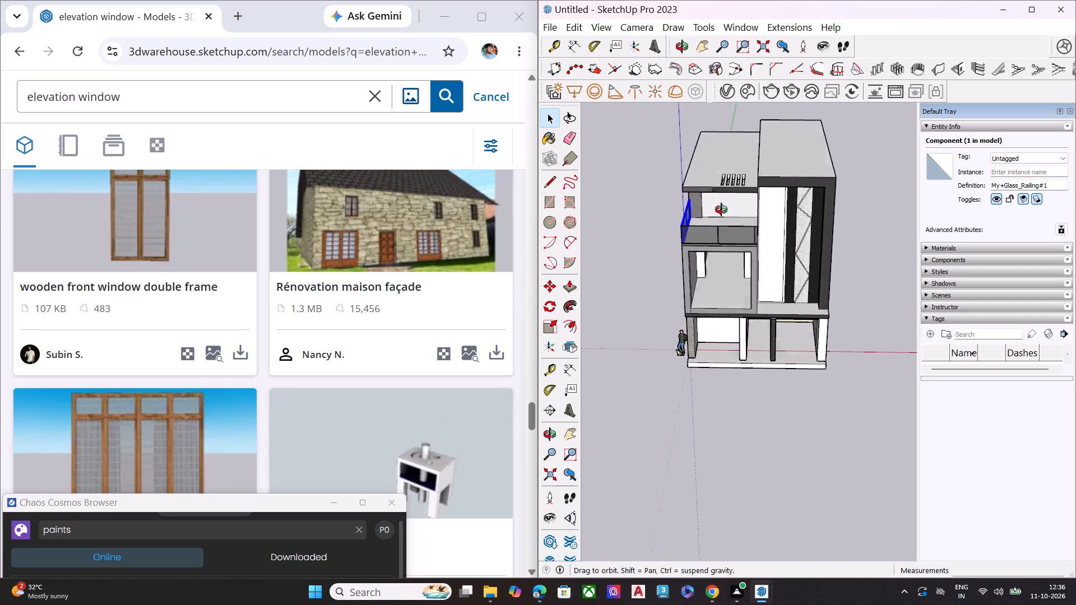
{"action": "middle_click_drag", "start_coordinate": [721, 210], "coordinate": [726, 188]}
{"action": "scroll", "coordinate": [725, 193], "scroll_direction": "up", "scroll_amount": 9}
{"action": "scroll", "coordinate": [766, 309], "scroll_direction": "up", "scroll_amount": 1}
{"action": "scroll", "coordinate": [766, 309], "scroll_direction": "down", "scroll_amount": 1}
{"action": "scroll", "coordinate": [766, 309], "scroll_direction": "up", "scroll_amount": 5}
{"action": "middle_click", "coordinate": [766, 309]}
{"action": "middle_click_drag", "start_coordinate": [825, 307], "coordinate": [729, 441]}
{"action": "scroll", "coordinate": [808, 353], "scroll_direction": "up", "scroll_amount": 1}
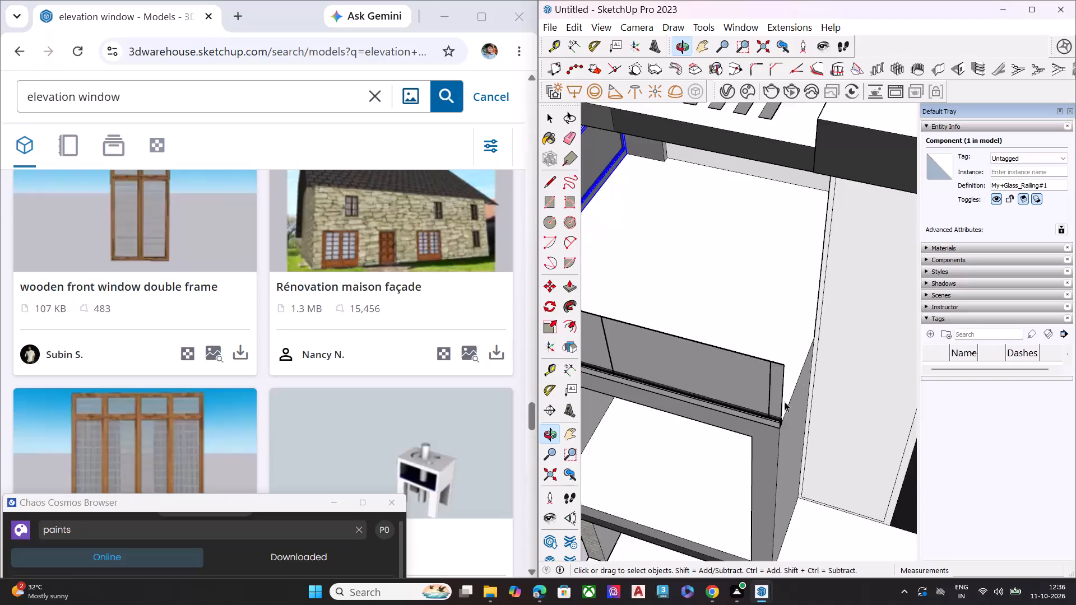
{"action": "scroll", "coordinate": [805, 381], "scroll_direction": "up", "scroll_amount": 7}
{"action": "middle_click_drag", "start_coordinate": [800, 324], "coordinate": [793, 324]}
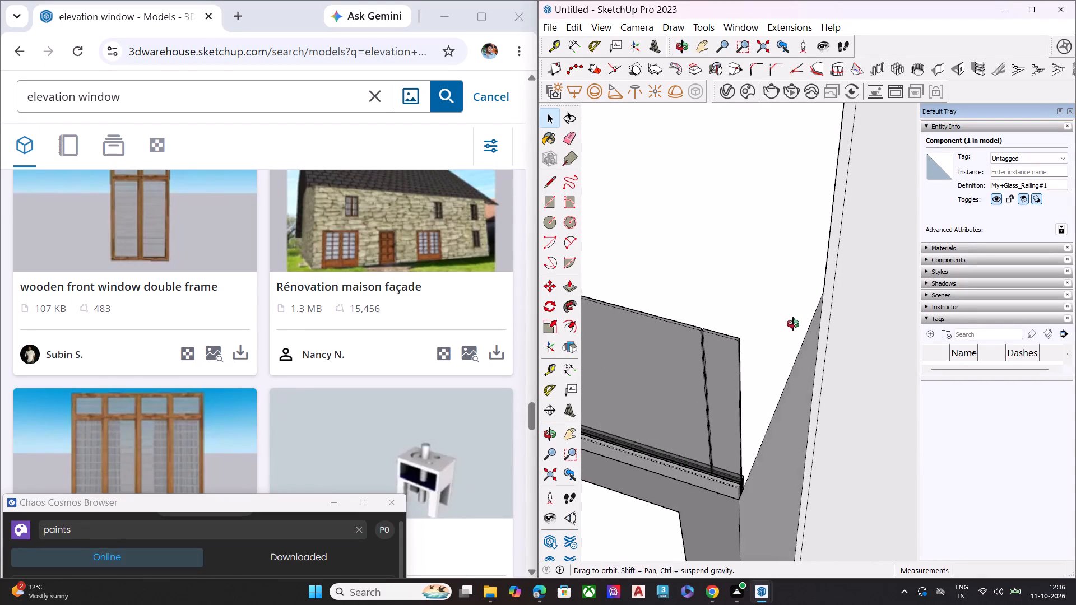
{"action": "middle_click_drag", "start_coordinate": [793, 324], "coordinate": [791, 323]}
{"action": "middle_click_drag", "start_coordinate": [805, 339], "coordinate": [899, 442]}
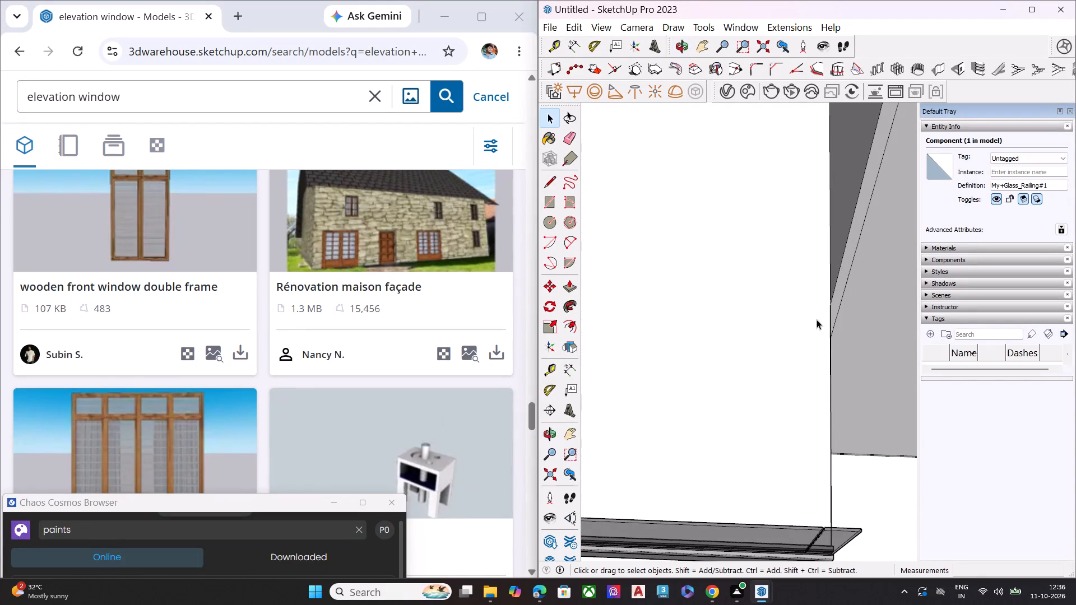
{"action": "scroll", "coordinate": [818, 318], "scroll_direction": "up", "scroll_amount": 9}
{"action": "left_click", "coordinate": [834, 322]}
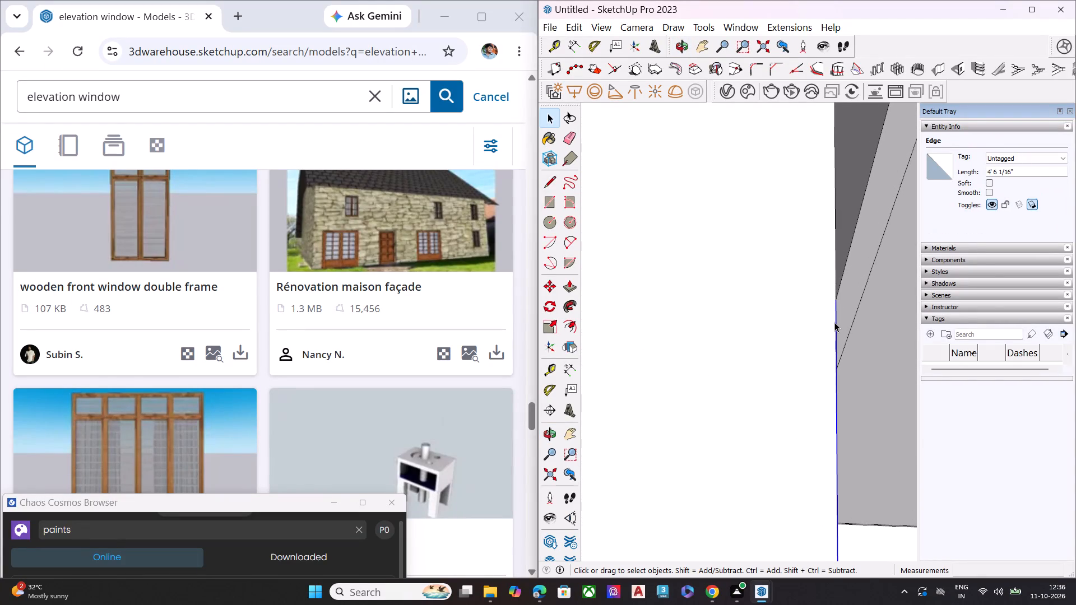
{"action": "key", "text": "m"}
{"action": "left_click", "coordinate": [836, 300]}
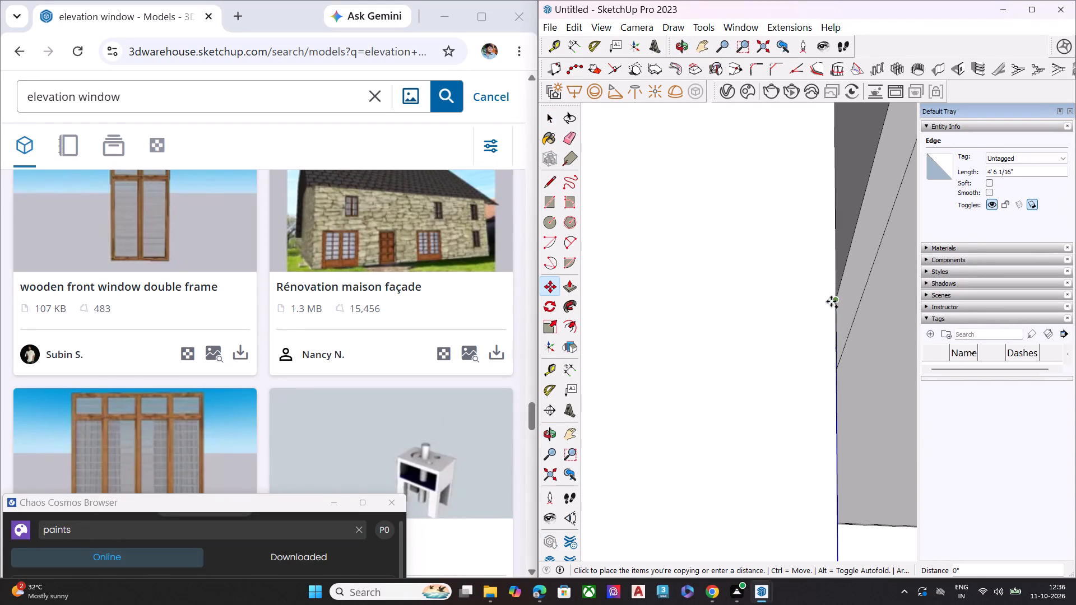
{"action": "left_click", "coordinate": [801, 303]}
{"action": "key", "text": "space"}
{"action": "scroll", "coordinate": [801, 303], "scroll_direction": "down", "scroll_amount": 1}
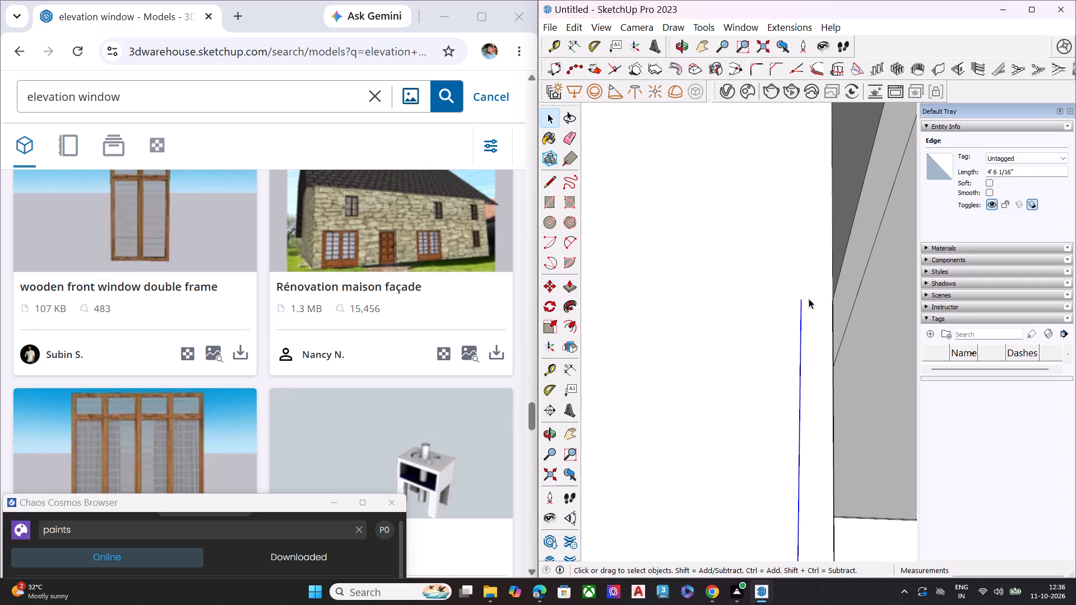
Draw a short line squaring off the rear end of the copied edge to the terrace floor's inner edge, and erase the overshoot.
{"action": "key", "text": "l"}
{"action": "left_click", "coordinate": [804, 301]}
{"action": "key", "text": "space"}
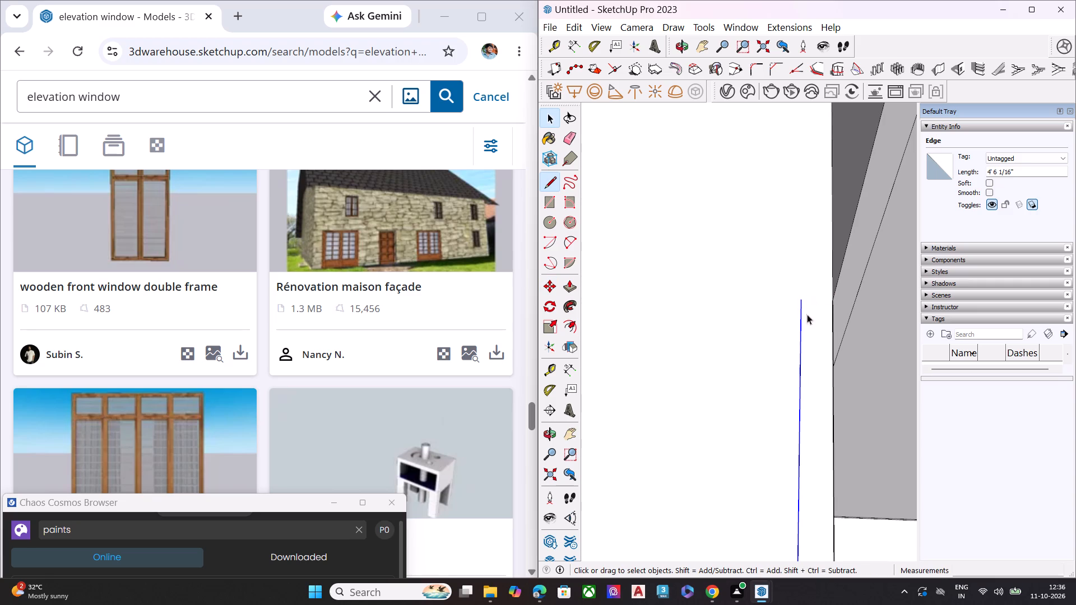
{"action": "key", "text": "l"}
{"action": "left_click", "coordinate": [836, 366]}
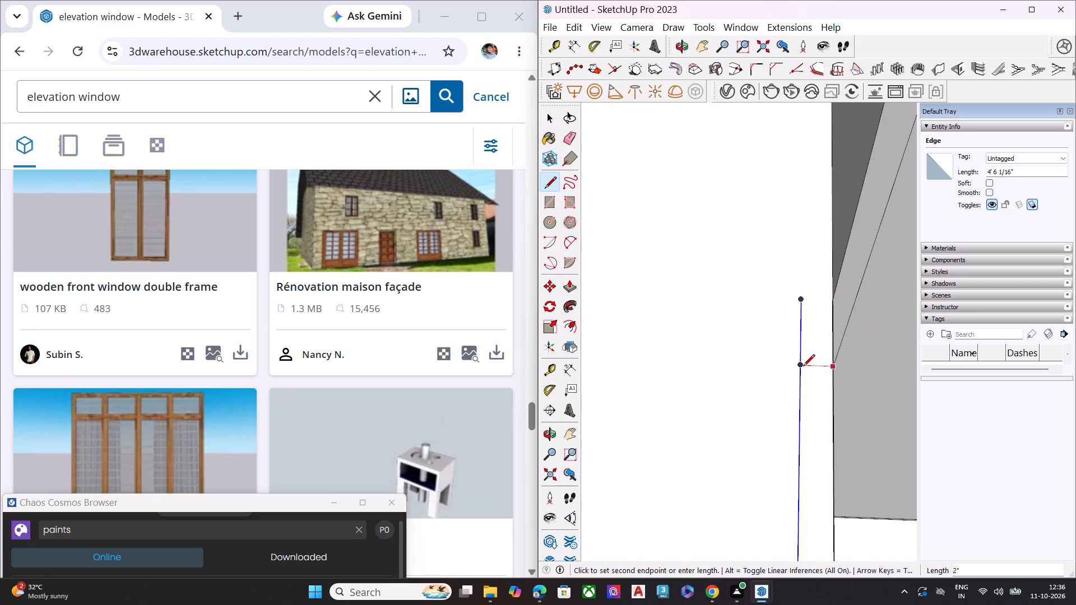
{"action": "left_click", "coordinate": [803, 367]}
{"action": "key", "text": "space"}
{"action": "key", "text": "e"}
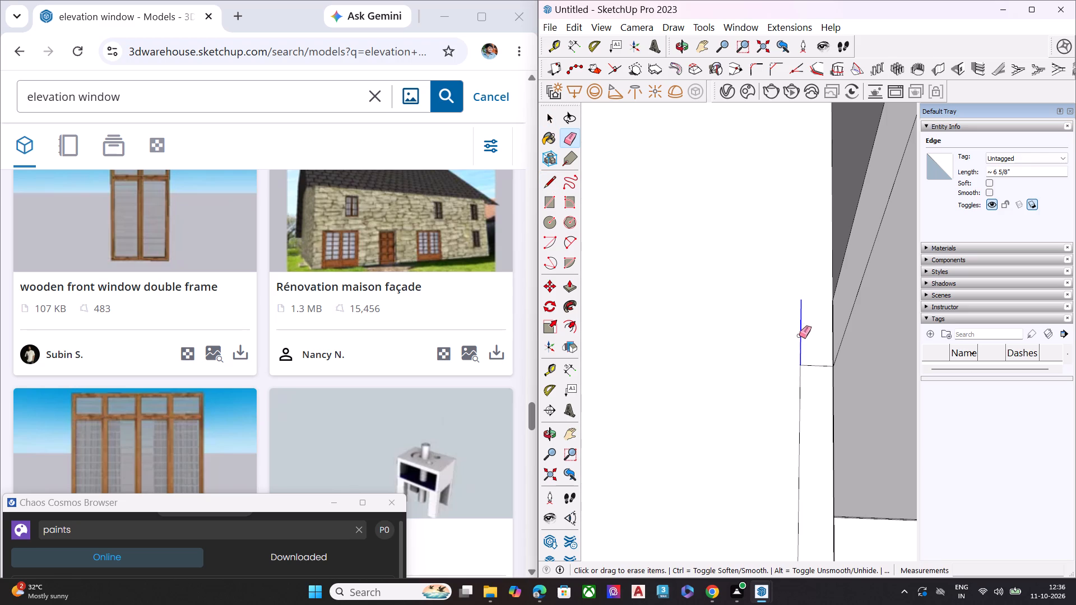
{"action": "left_click", "coordinate": [799, 336]}
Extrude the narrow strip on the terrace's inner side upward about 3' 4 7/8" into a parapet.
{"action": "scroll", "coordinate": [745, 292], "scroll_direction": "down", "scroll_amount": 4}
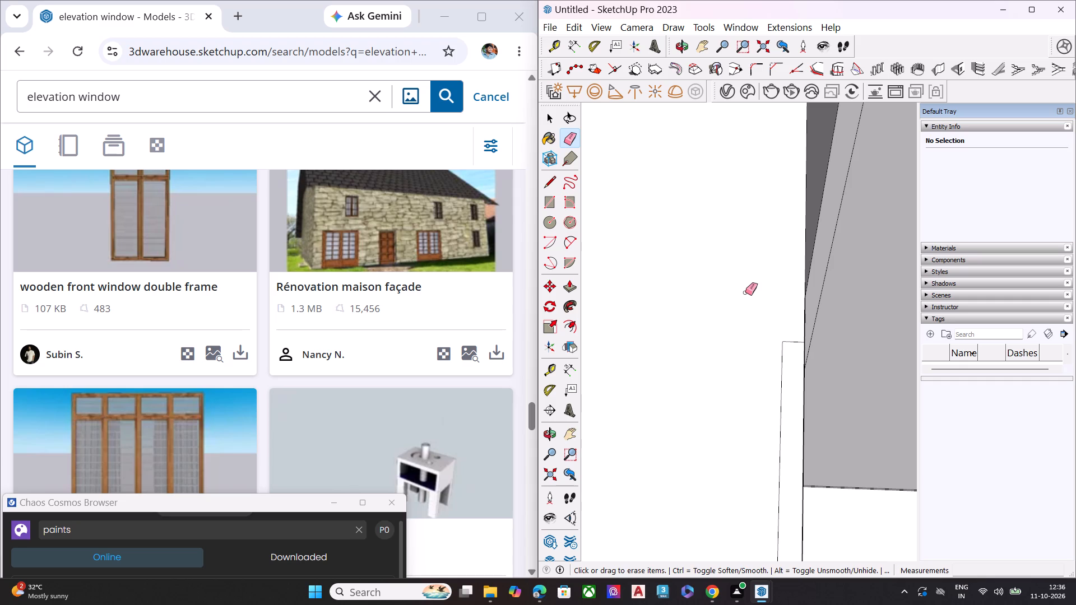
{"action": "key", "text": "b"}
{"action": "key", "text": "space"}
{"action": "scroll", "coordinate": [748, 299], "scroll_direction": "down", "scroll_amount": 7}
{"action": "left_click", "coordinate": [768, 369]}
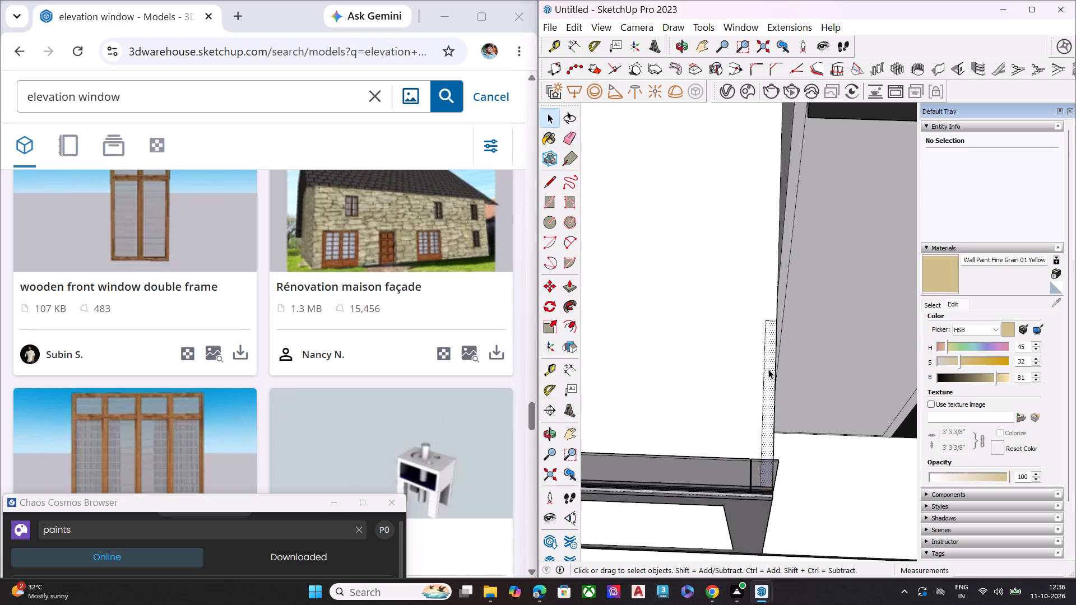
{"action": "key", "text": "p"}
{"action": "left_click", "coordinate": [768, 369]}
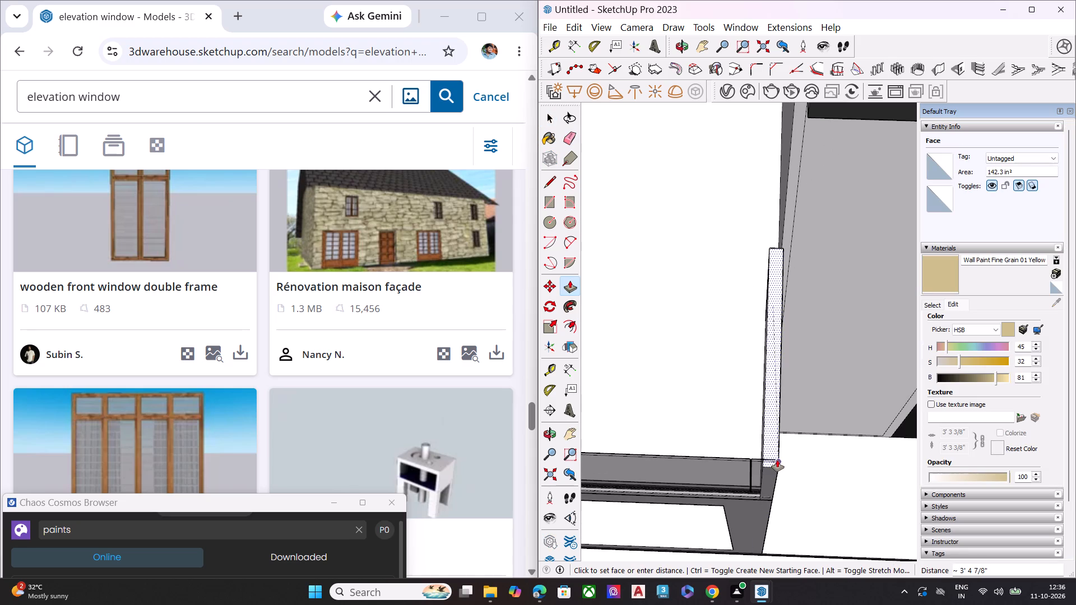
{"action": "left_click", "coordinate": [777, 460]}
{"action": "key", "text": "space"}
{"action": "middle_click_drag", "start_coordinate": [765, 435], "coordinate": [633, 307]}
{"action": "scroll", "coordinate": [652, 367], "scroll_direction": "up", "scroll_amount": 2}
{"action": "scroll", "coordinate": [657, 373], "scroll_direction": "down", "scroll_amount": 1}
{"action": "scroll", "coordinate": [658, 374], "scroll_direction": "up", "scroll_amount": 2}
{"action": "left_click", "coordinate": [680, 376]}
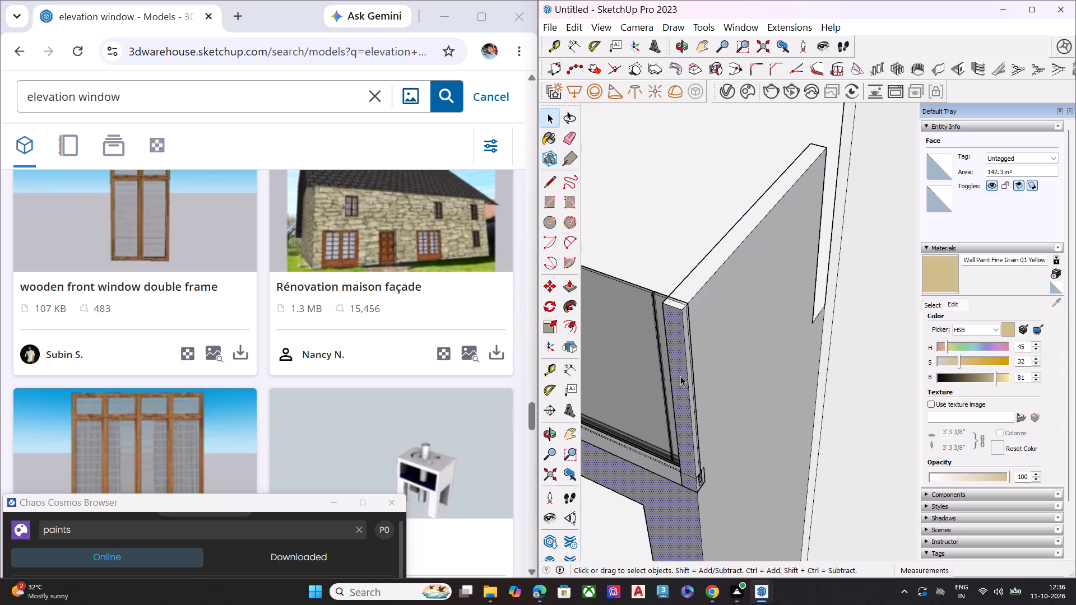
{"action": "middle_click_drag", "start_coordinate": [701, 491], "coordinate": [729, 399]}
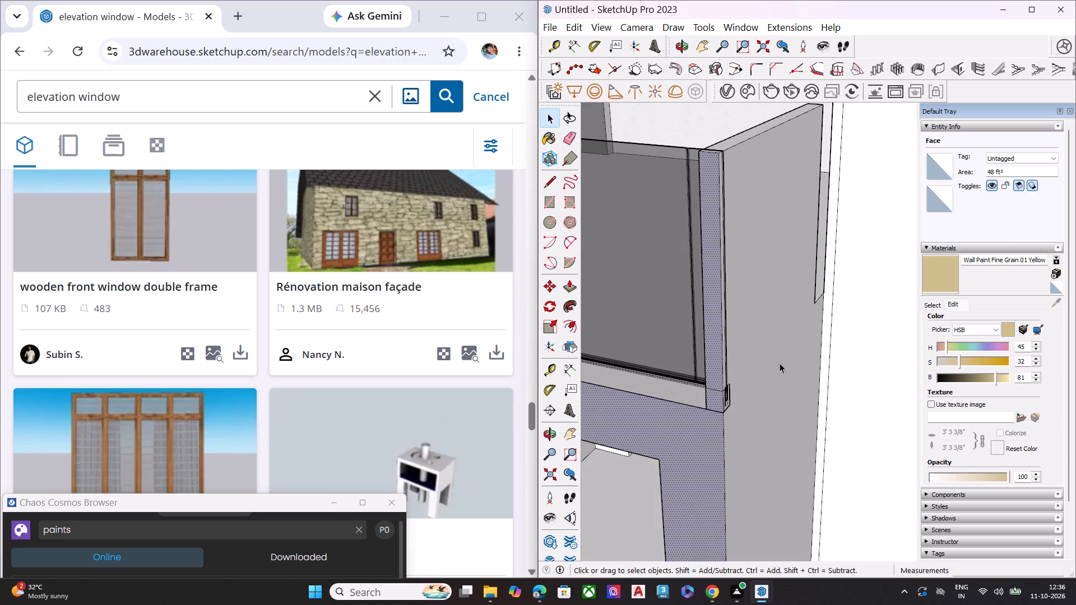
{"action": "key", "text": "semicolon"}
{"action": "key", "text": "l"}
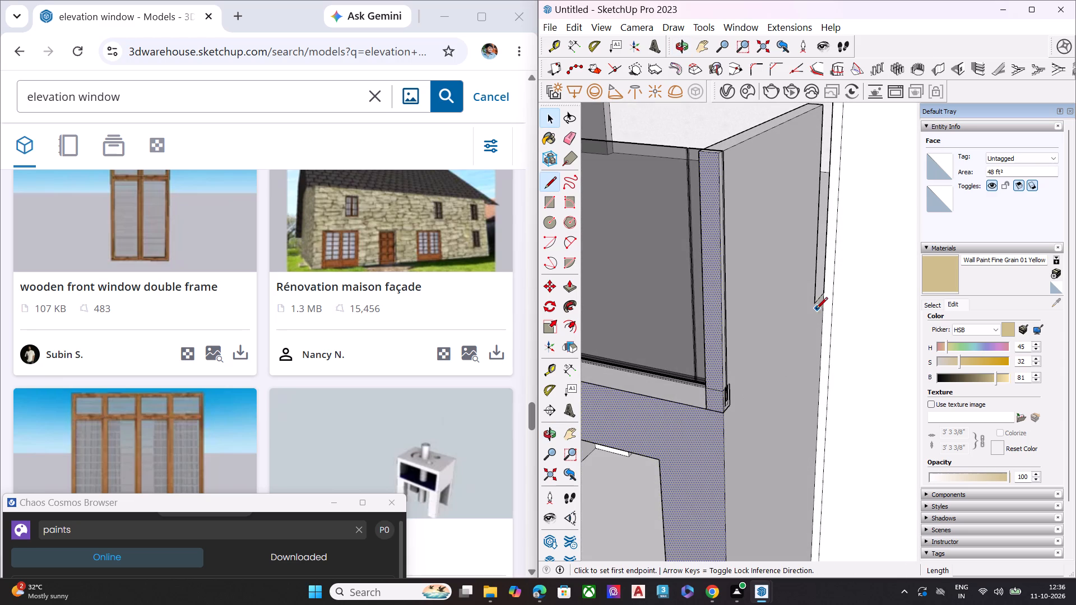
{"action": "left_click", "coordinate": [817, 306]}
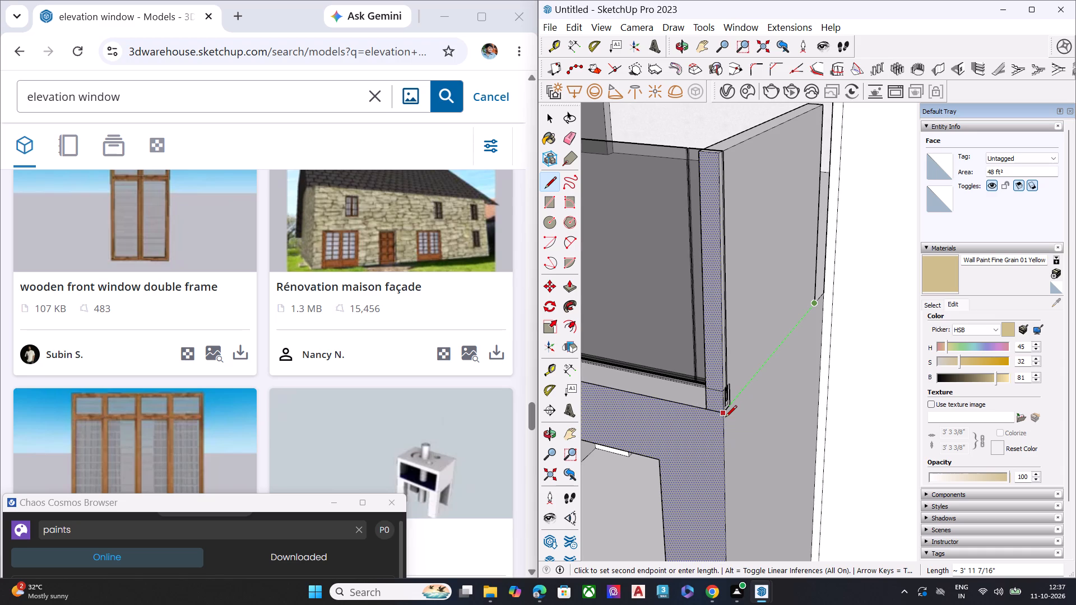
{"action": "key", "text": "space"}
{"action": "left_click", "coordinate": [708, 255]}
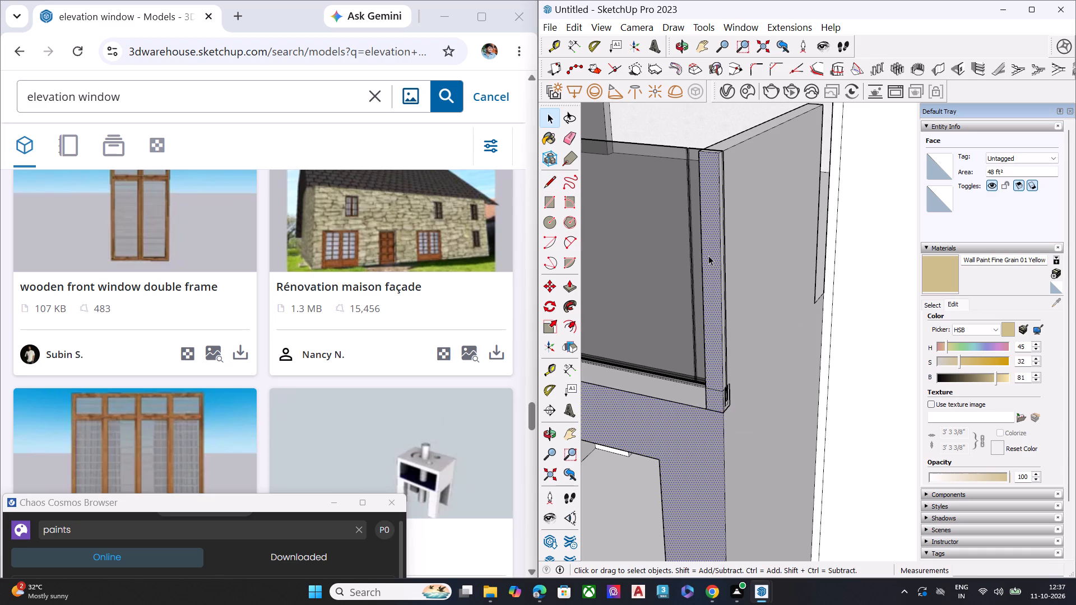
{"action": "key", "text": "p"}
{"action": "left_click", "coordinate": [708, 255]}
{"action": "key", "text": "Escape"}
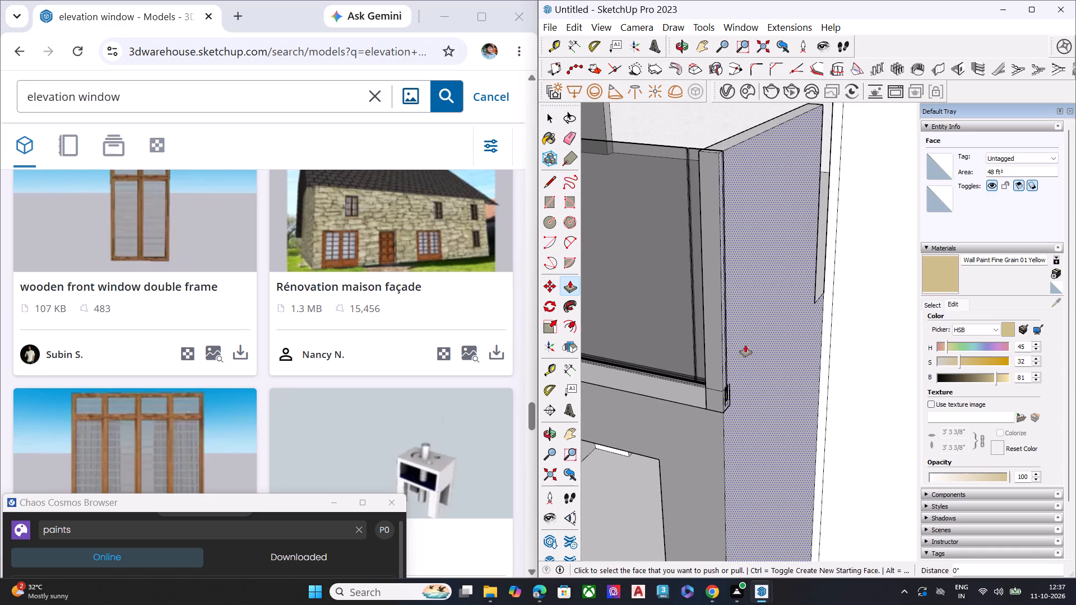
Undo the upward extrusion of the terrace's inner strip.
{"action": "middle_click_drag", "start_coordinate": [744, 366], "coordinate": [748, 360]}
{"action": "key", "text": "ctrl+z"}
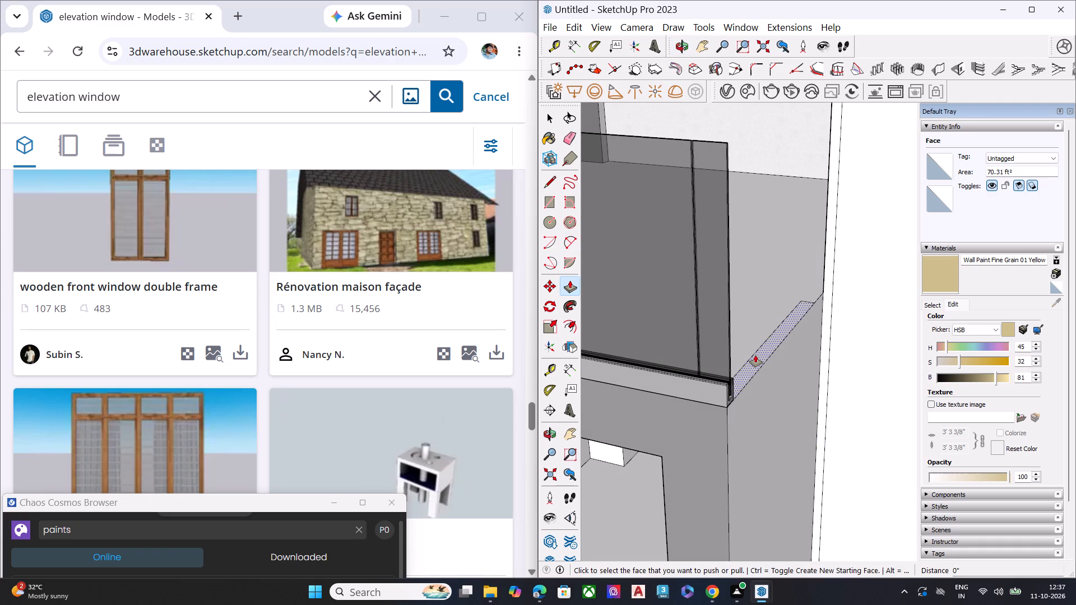
Draw a line across the inner floor strip just beside the front railing's end, and erase the long edge's overshoot at the railing.
{"action": "middle_click_drag", "start_coordinate": [754, 357], "coordinate": [571, 500]}
{"action": "scroll", "coordinate": [734, 342], "scroll_direction": "down", "scroll_amount": 4}
{"action": "scroll", "coordinate": [732, 368], "scroll_direction": "up", "scroll_amount": 4}
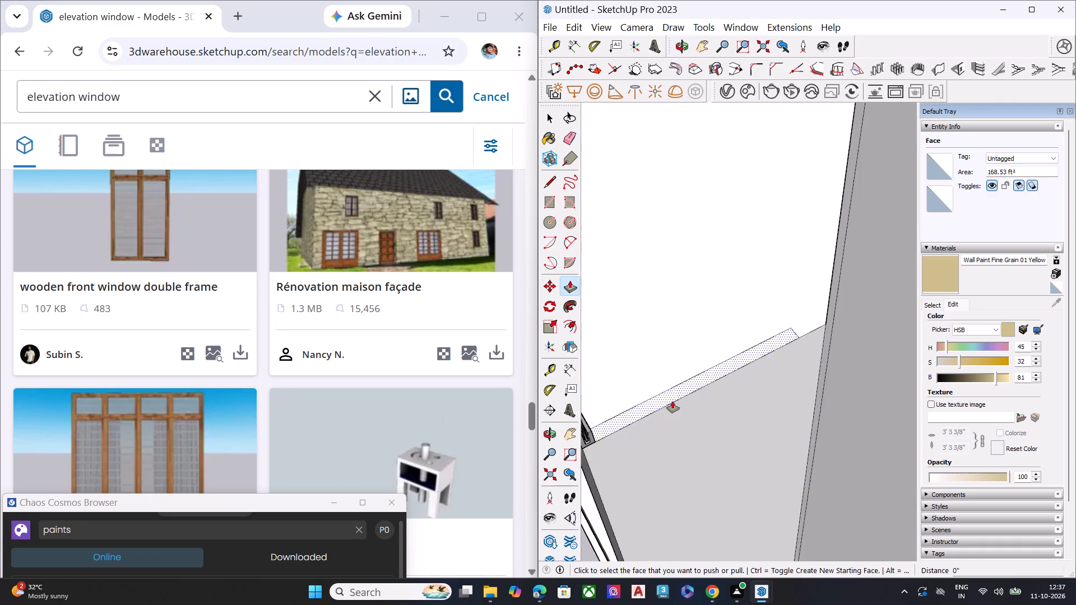
{"action": "scroll", "coordinate": [673, 401], "scroll_direction": "down", "scroll_amount": 6}
{"action": "scroll", "coordinate": [594, 449], "scroll_direction": "up", "scroll_amount": 8}
{"action": "scroll", "coordinate": [677, 418], "scroll_direction": "down", "scroll_amount": 5}
{"action": "middle_click_drag", "start_coordinate": [724, 390], "coordinate": [619, 440]}
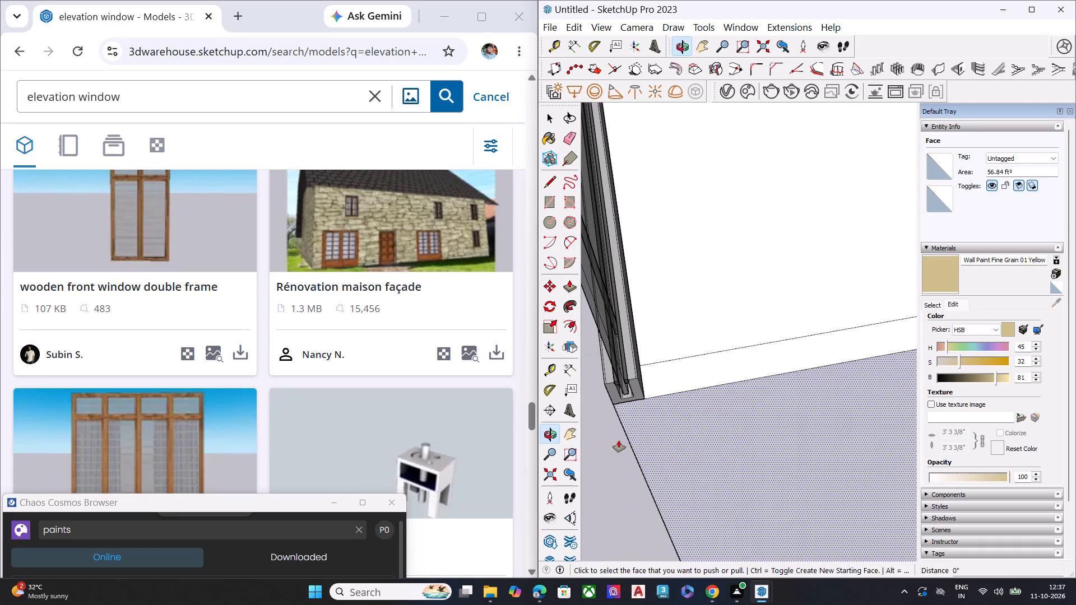
{"action": "key", "text": "l"}
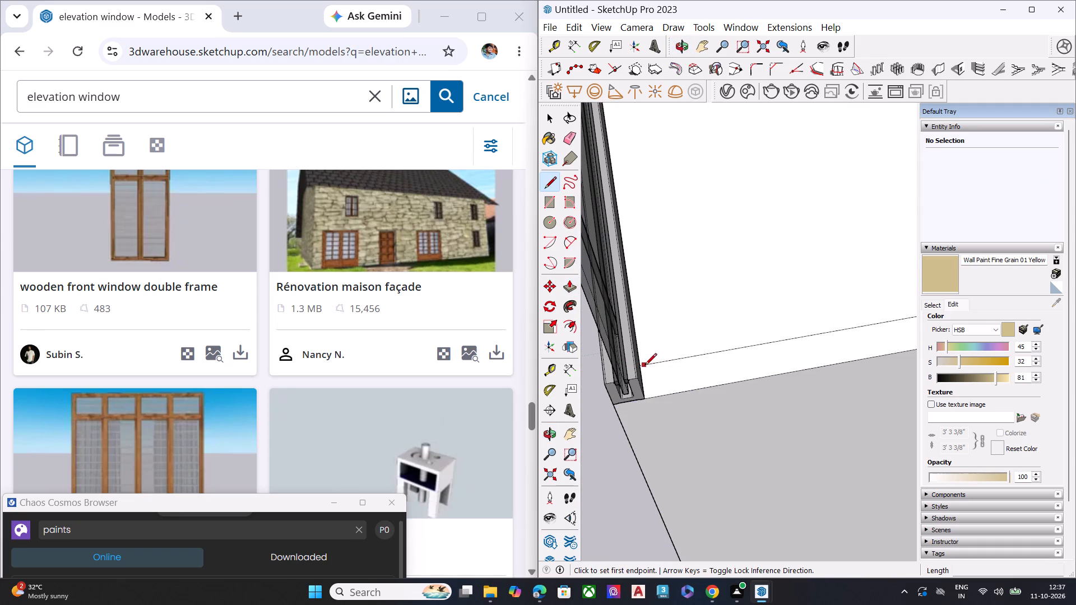
{"action": "left_click", "coordinate": [645, 366]}
{"action": "left_click", "coordinate": [651, 403]}
{"action": "key", "text": "space"}
{"action": "scroll", "coordinate": [645, 373], "scroll_direction": "up", "scroll_amount": 6}
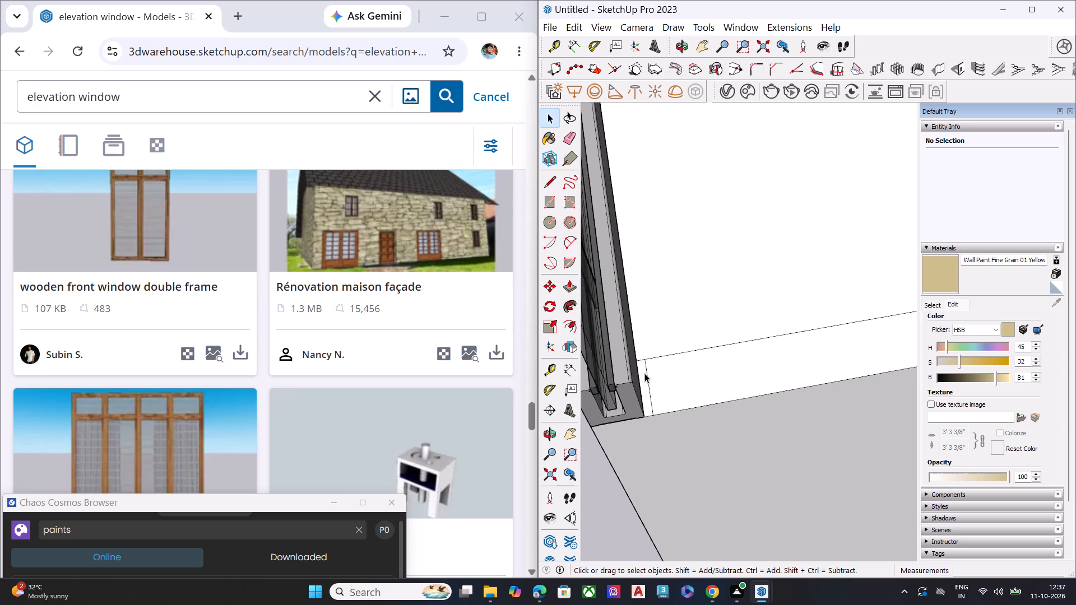
{"action": "key", "text": "e"}
{"action": "scroll", "coordinate": [642, 360], "scroll_direction": "up", "scroll_amount": 5}
{"action": "left_click", "coordinate": [641, 358]}
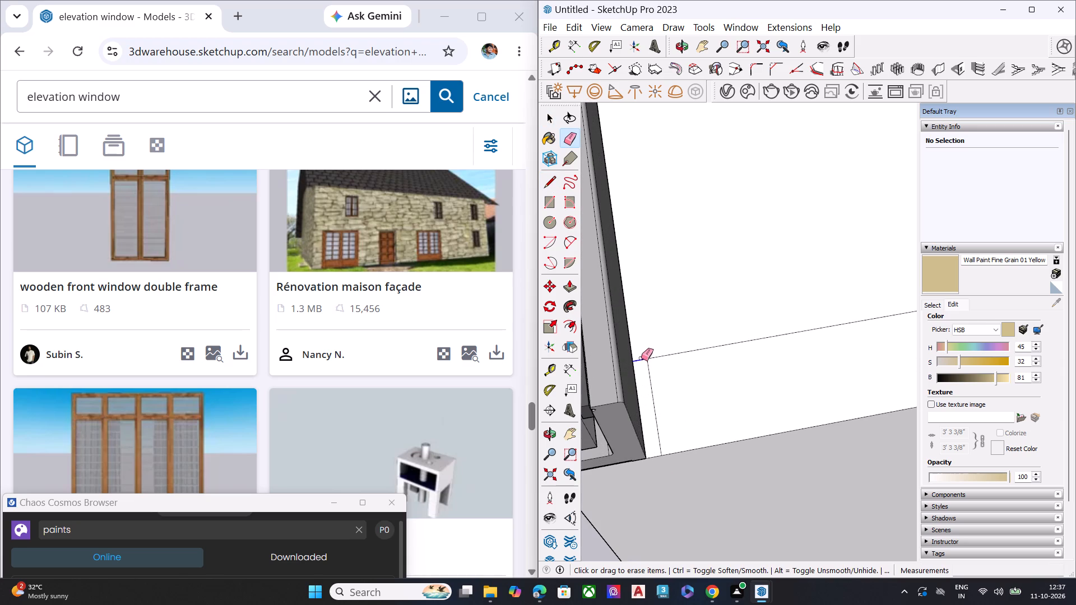
Scale the floor strip lengthwise from its railing end so its rear end reaches the house wall.
{"action": "scroll", "coordinate": [657, 366], "scroll_direction": "down", "scroll_amount": 5}
{"action": "key", "text": "space"}
{"action": "left_click", "coordinate": [673, 382]}
{"action": "scroll", "coordinate": [644, 376], "scroll_direction": "down", "scroll_amount": 1}
{"action": "scroll", "coordinate": [644, 376], "scroll_direction": "up", "scroll_amount": 2}
{"action": "scroll", "coordinate": [644, 376], "scroll_direction": "down", "scroll_amount": 10}
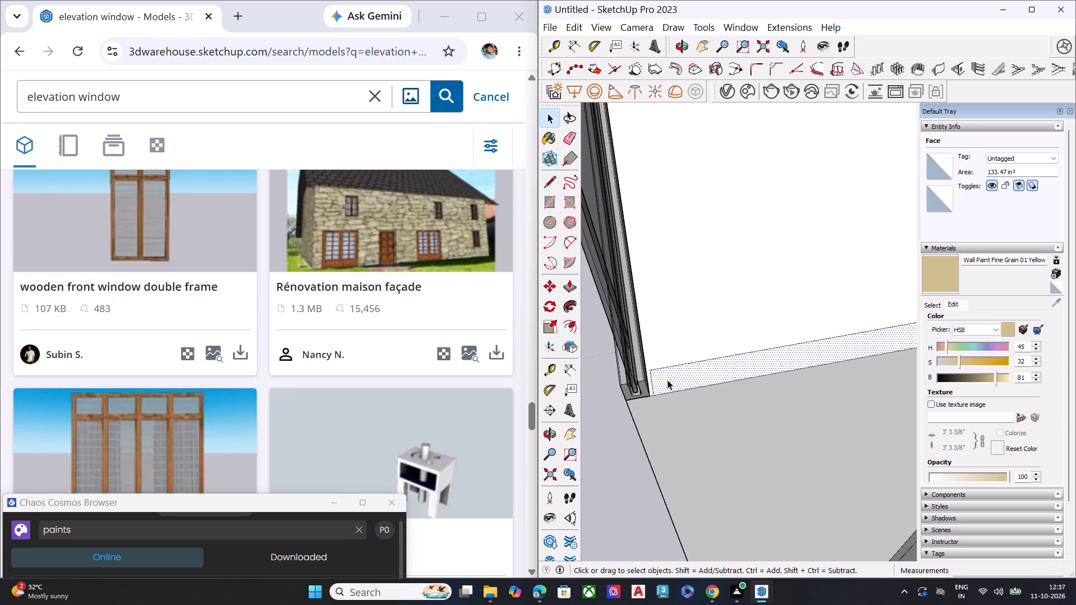
{"action": "scroll", "coordinate": [685, 378], "scroll_direction": "down", "scroll_amount": 8}
{"action": "middle_click_drag", "start_coordinate": [702, 416], "coordinate": [762, 398]}
{"action": "scroll", "coordinate": [611, 394], "scroll_direction": "down", "scroll_amount": 6}
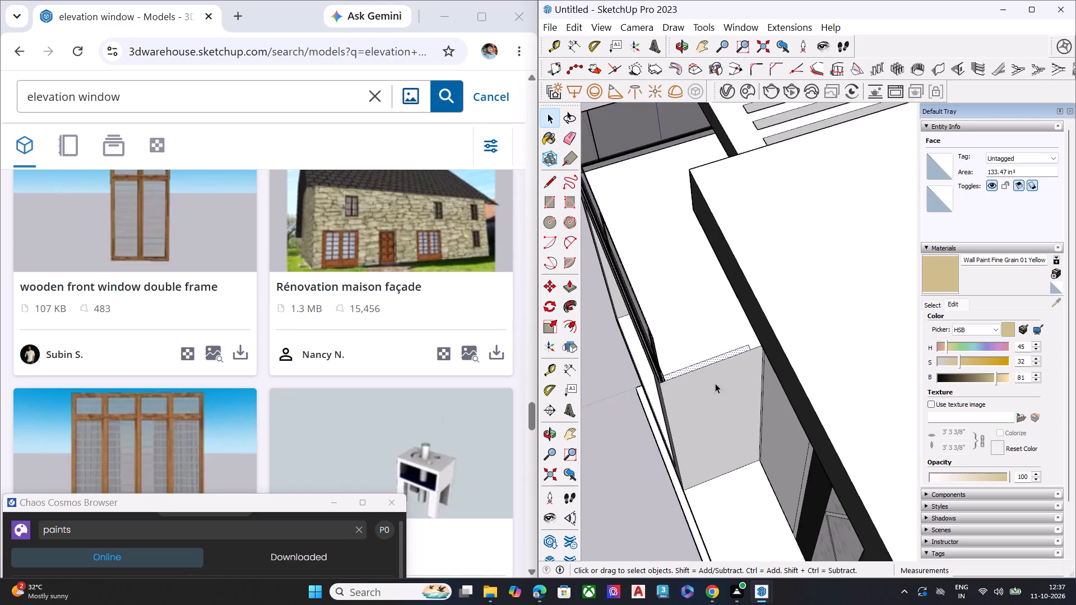
{"action": "scroll", "coordinate": [734, 356], "scroll_direction": "up", "scroll_amount": 7}
{"action": "scroll", "coordinate": [735, 354], "scroll_direction": "down", "scroll_amount": 1}
{"action": "scroll", "coordinate": [735, 354], "scroll_direction": "up", "scroll_amount": 2}
{"action": "scroll", "coordinate": [781, 331], "scroll_direction": "up", "scroll_amount": 5}
{"action": "key", "text": "space"}
{"action": "left_click", "coordinate": [762, 345]}
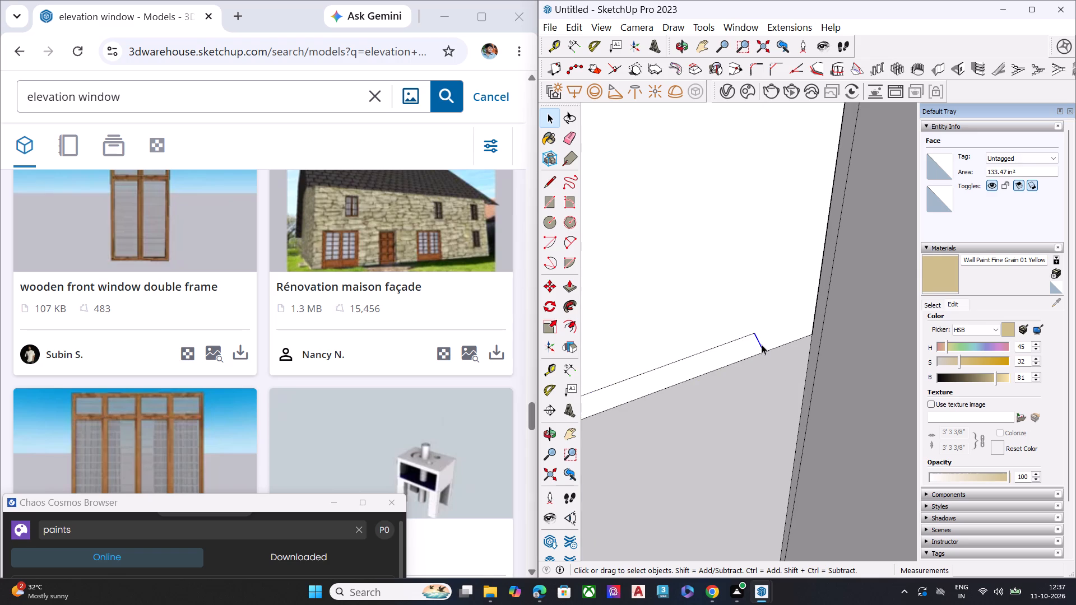
{"action": "triple_click", "coordinate": [726, 344]}
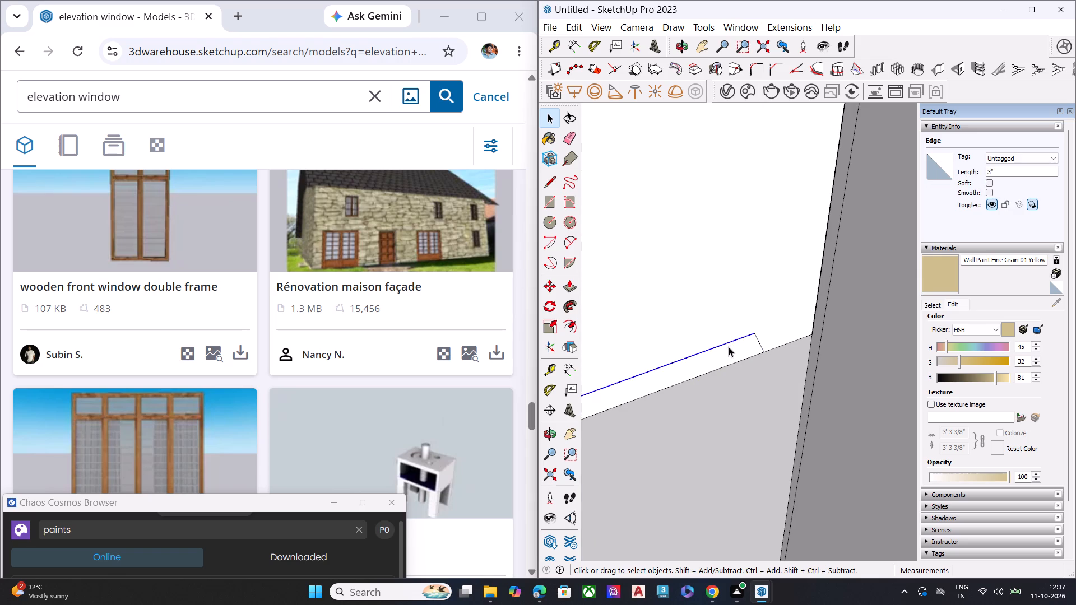
{"action": "key", "text": "s"}
{"action": "left_click", "coordinate": [754, 340]}
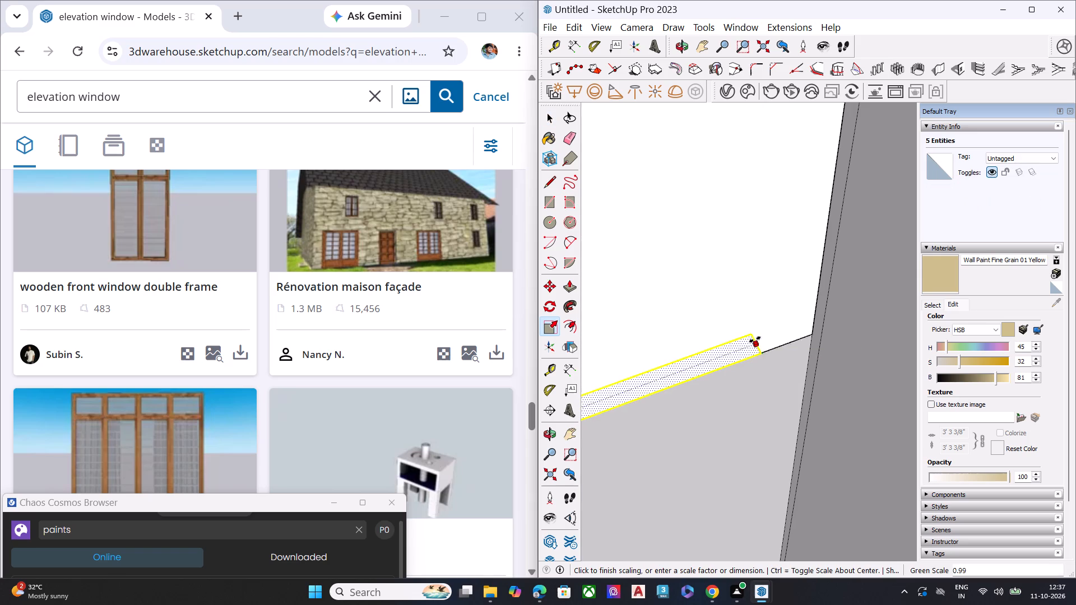
{"action": "left_click", "coordinate": [810, 329]}
{"action": "key", "text": "space"}
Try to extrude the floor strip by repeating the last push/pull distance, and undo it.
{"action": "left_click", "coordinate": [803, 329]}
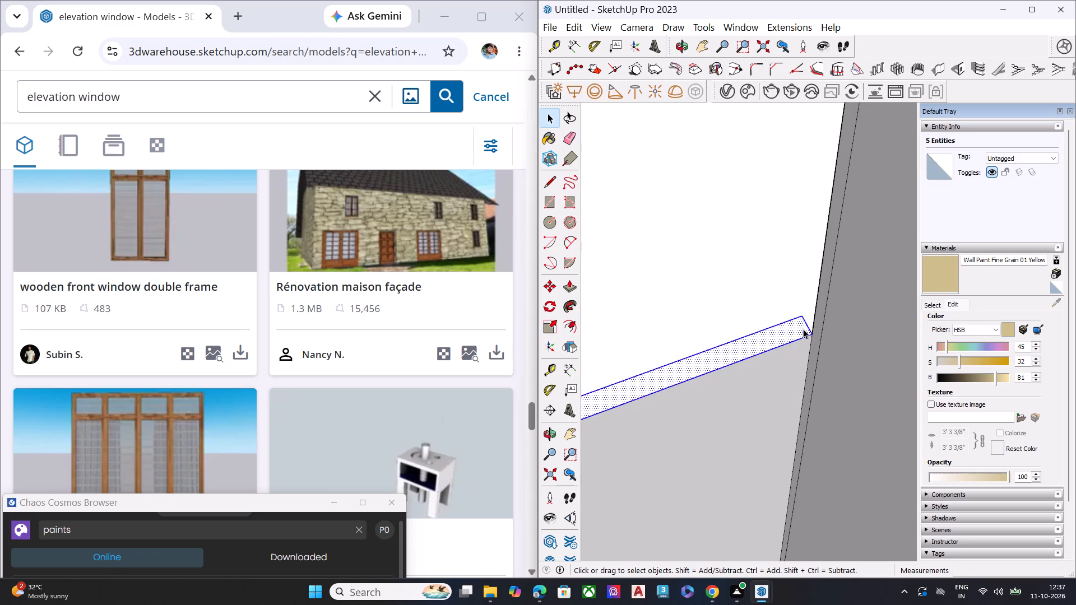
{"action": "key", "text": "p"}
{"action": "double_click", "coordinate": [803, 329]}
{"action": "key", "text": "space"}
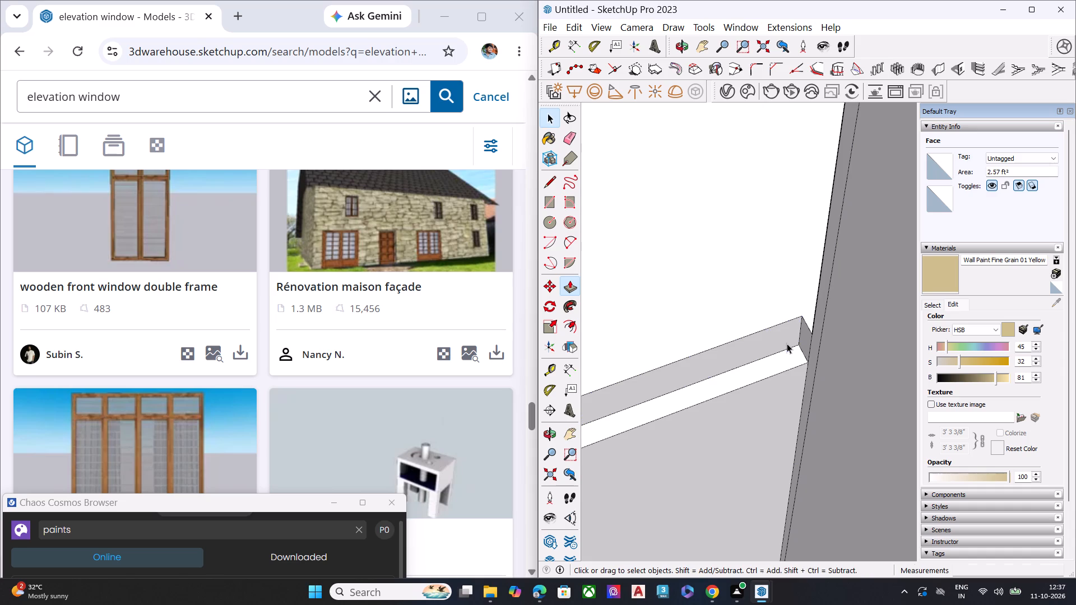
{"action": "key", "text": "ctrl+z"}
Extrude the inner floor strip upward about 3' 4 7/8" into a parapet matching the front railing's height.
{"action": "left_click", "coordinate": [790, 330]}
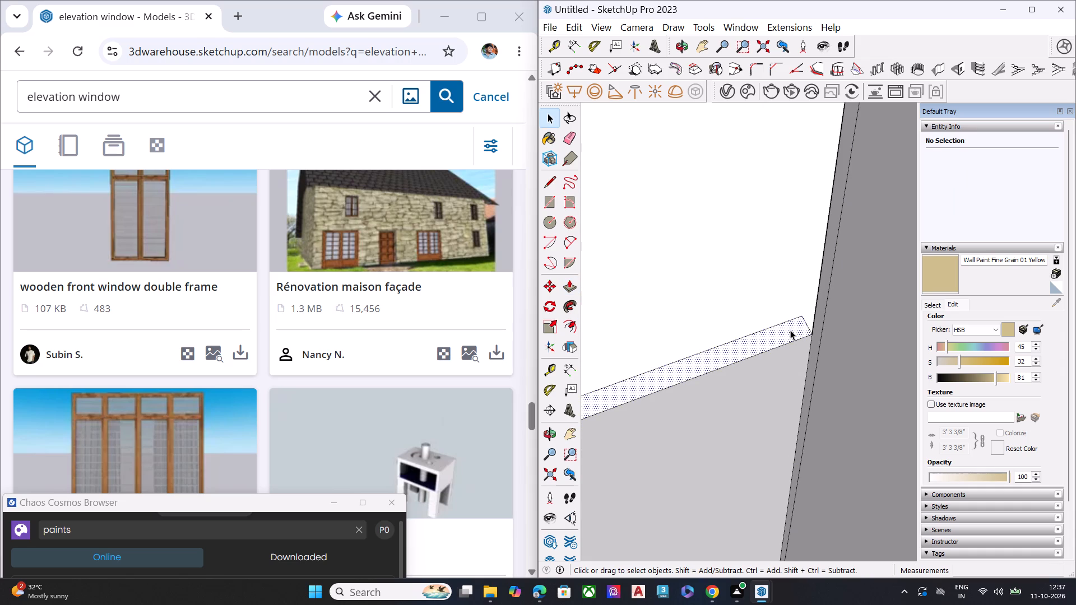
{"action": "key", "text": "p"}
{"action": "left_click", "coordinate": [790, 330]}
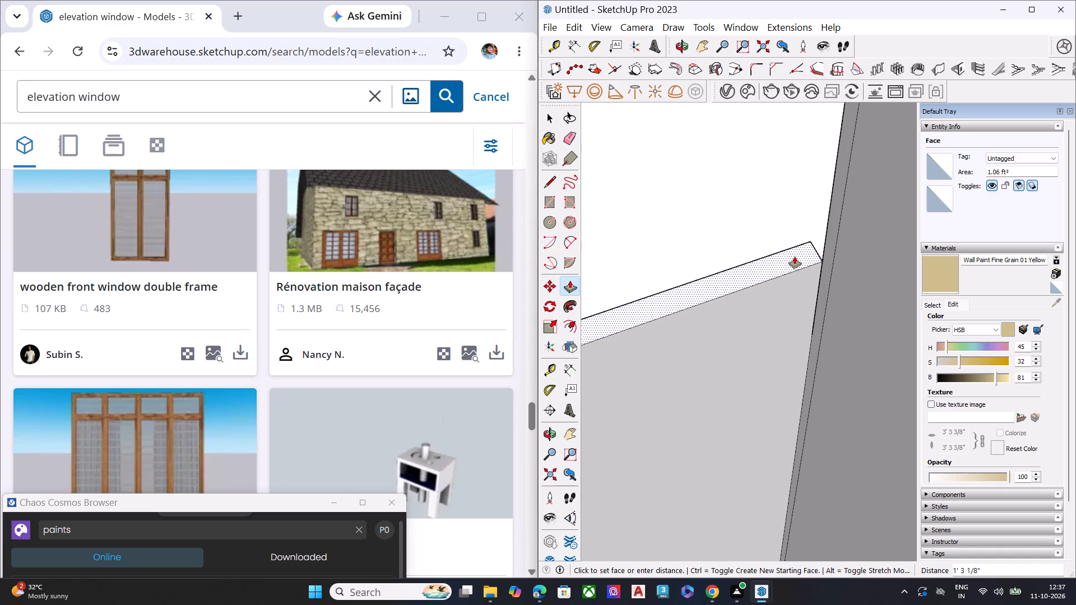
{"action": "scroll", "coordinate": [795, 257], "scroll_direction": "down", "scroll_amount": 7}
{"action": "scroll", "coordinate": [884, 222], "scroll_direction": "down", "scroll_amount": 6}
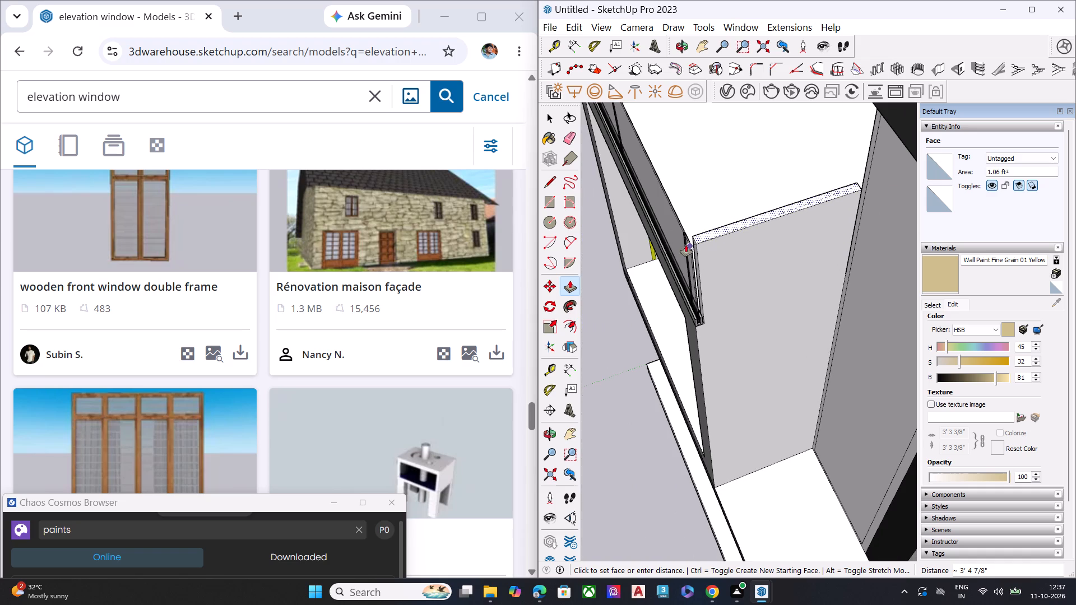
{"action": "left_click", "coordinate": [692, 244]}
{"action": "key", "text": "space"}
Extend the parapet's narrow front end face to meet the end of the front railing.
{"action": "scroll", "coordinate": [694, 264], "scroll_direction": "up", "scroll_amount": 8}
{"action": "left_click", "coordinate": [698, 245]}
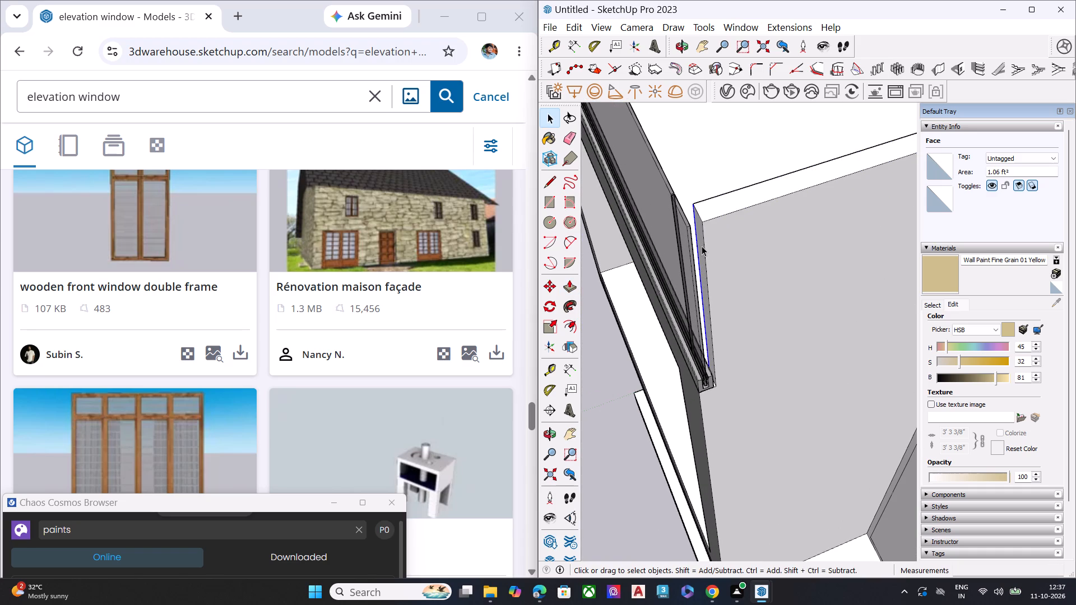
{"action": "left_click", "coordinate": [702, 246]}
{"action": "key", "text": "p"}
{"action": "left_click", "coordinate": [702, 246]}
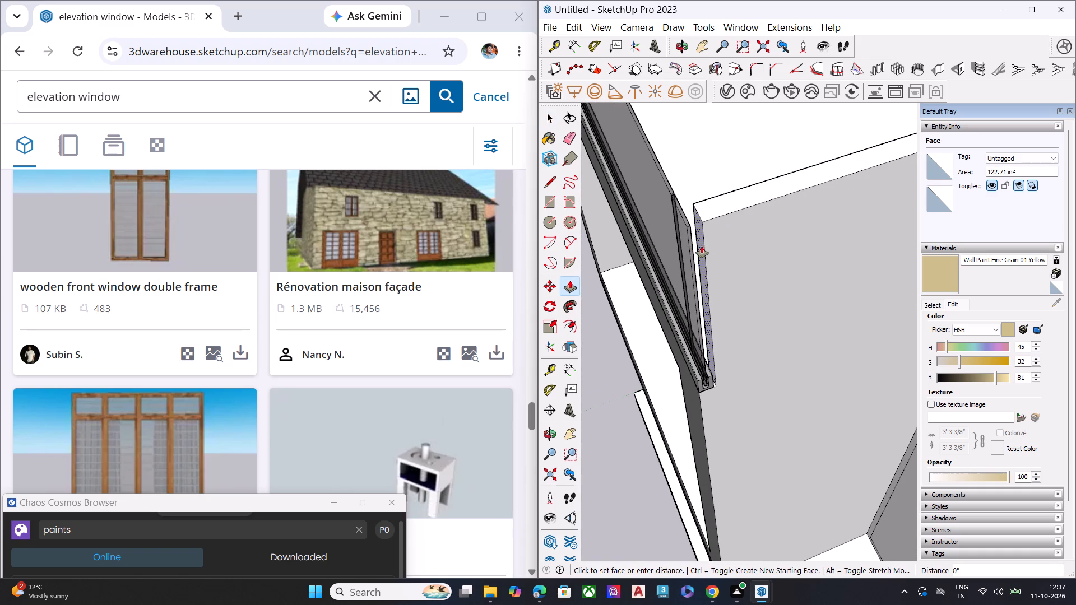
{"action": "left_click", "coordinate": [690, 229]}
{"action": "key", "text": "space"}
Examine the terrace's new inner parapet and the front of the house from farther away.
{"action": "scroll", "coordinate": [697, 259], "scroll_direction": "down", "scroll_amount": 8}
{"action": "scroll", "coordinate": [652, 304], "scroll_direction": "down", "scroll_amount": 5}
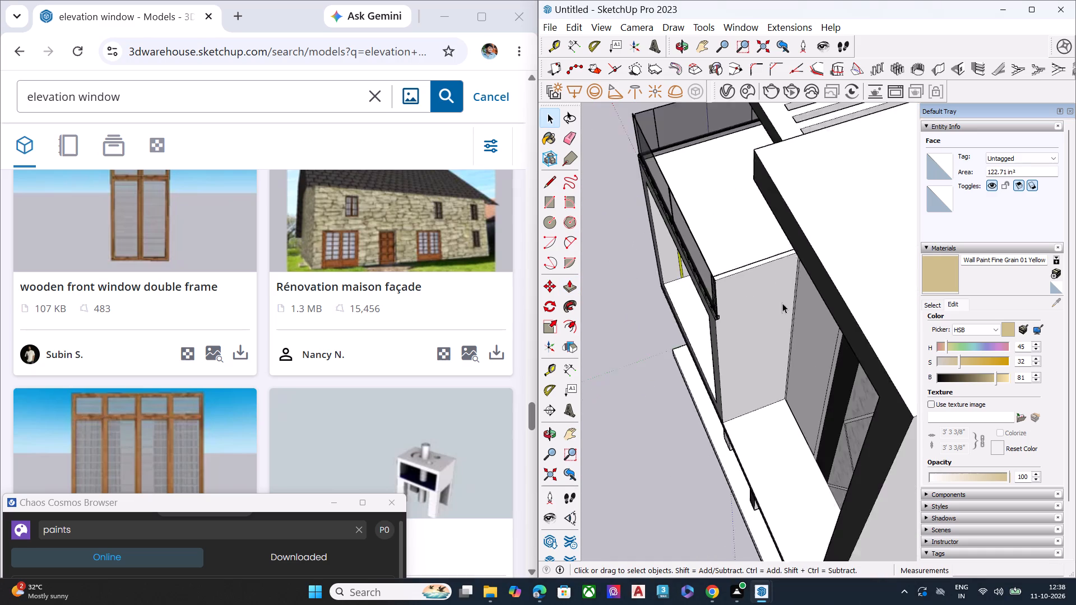
{"action": "scroll", "coordinate": [782, 303], "scroll_direction": "down", "scroll_amount": 2}
{"action": "middle_click_drag", "start_coordinate": [684, 324], "coordinate": [905, 217]}
{"action": "scroll", "coordinate": [836, 244], "scroll_direction": "up", "scroll_amount": 3}
{"action": "scroll", "coordinate": [882, 217], "scroll_direction": "down", "scroll_amount": 3}
{"action": "scroll", "coordinate": [882, 217], "scroll_direction": "up", "scroll_amount": 1}
{"action": "scroll", "coordinate": [882, 218], "scroll_direction": "down", "scroll_amount": 6}
{"action": "middle_click_drag", "start_coordinate": [710, 280], "coordinate": [802, 202]}
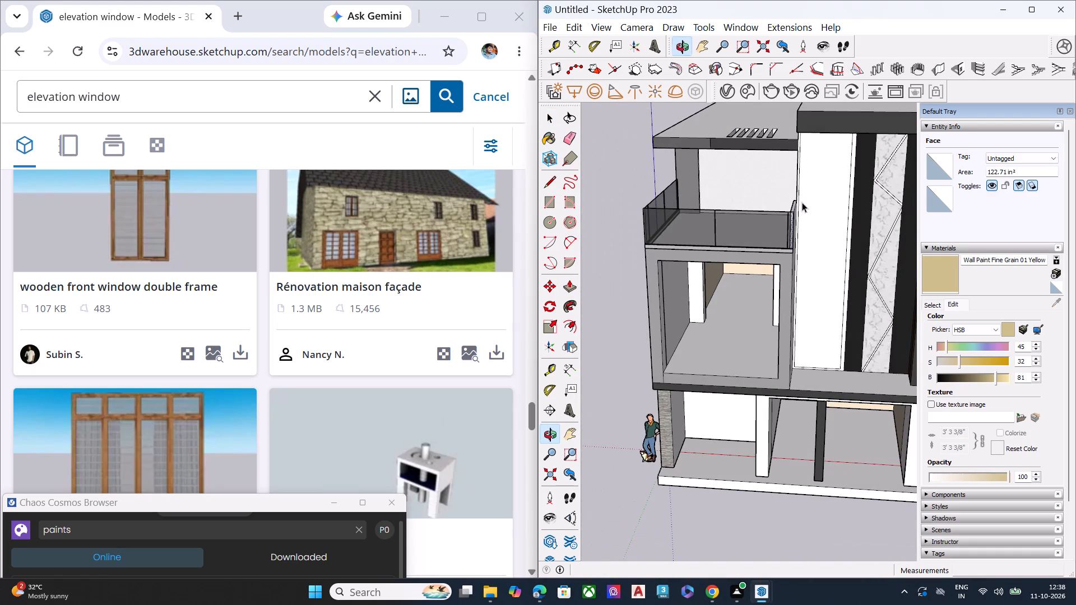
{"action": "left_click", "coordinate": [608, 217]}
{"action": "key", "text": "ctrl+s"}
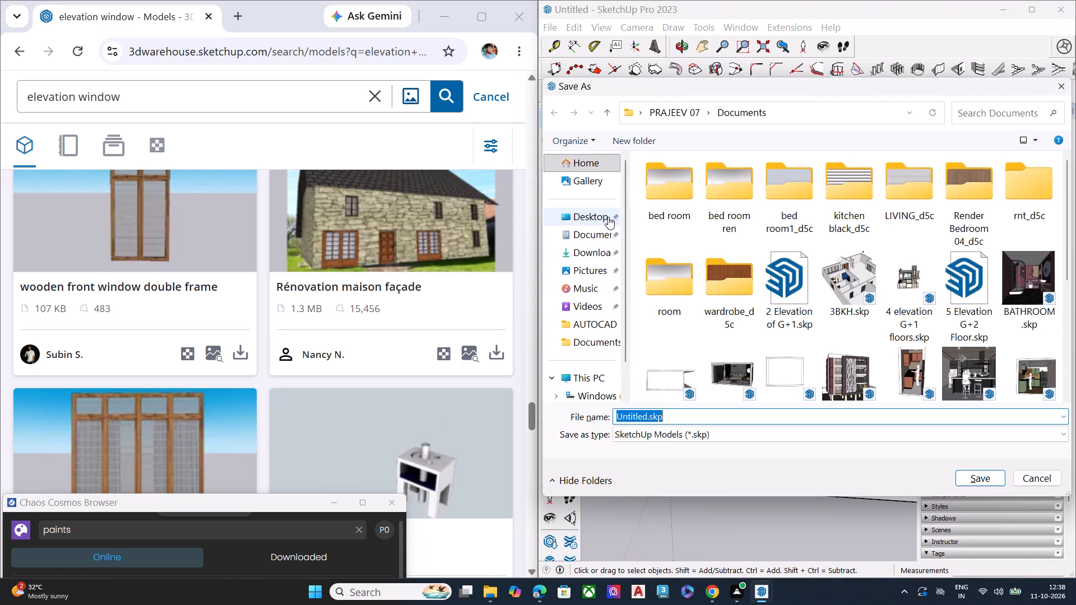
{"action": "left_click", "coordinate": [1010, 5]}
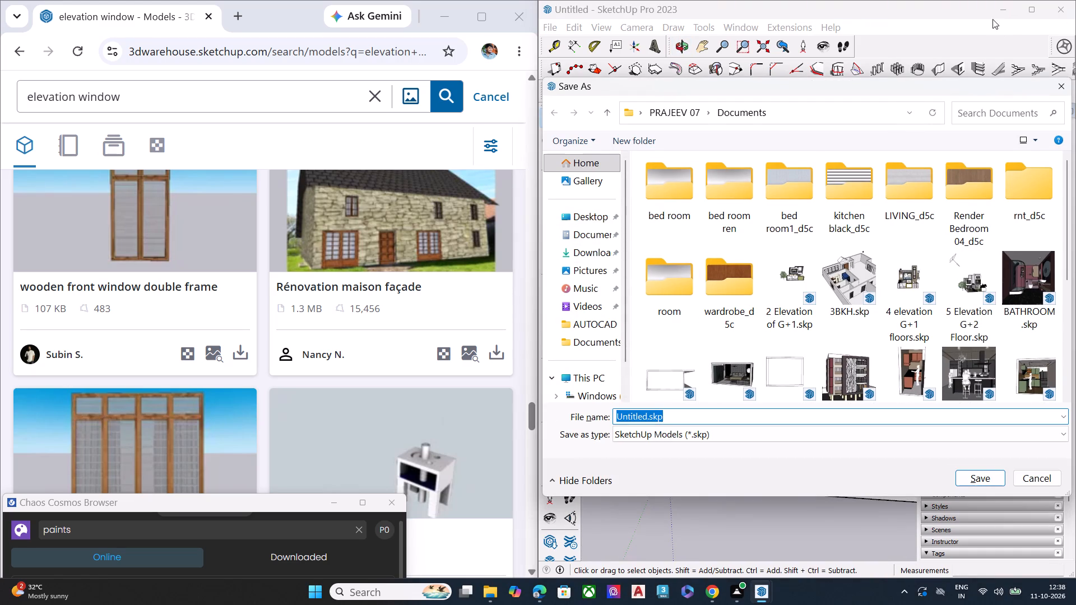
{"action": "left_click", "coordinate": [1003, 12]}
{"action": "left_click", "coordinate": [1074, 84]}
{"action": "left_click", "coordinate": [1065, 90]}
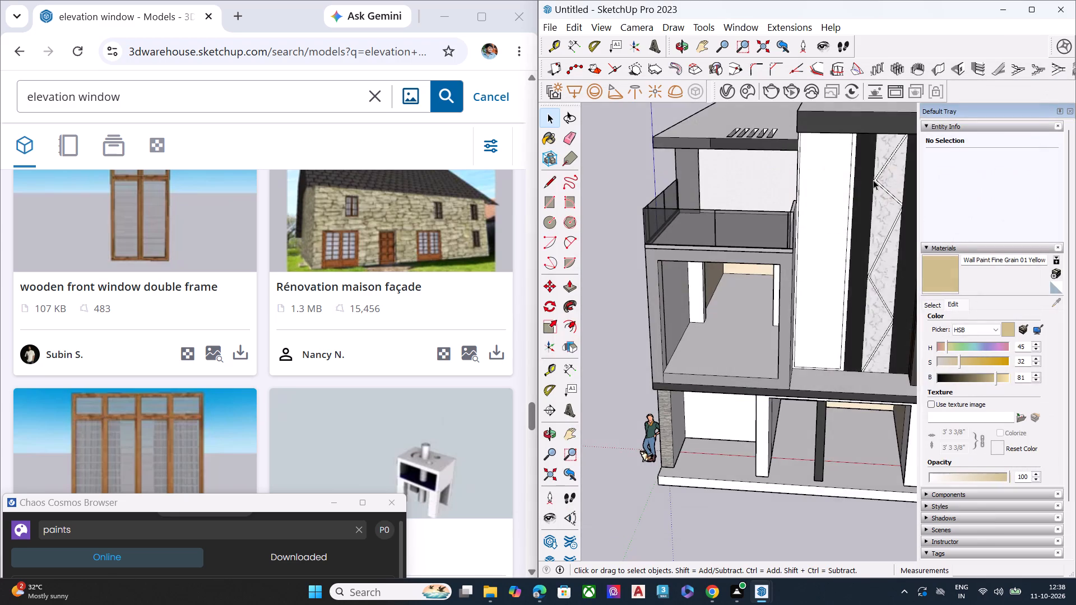
Examine the terrace, its railings and the whole front facade from several angles and distances.
{"action": "scroll", "coordinate": [706, 243], "scroll_direction": "down", "scroll_amount": 6}
{"action": "middle_click_drag", "start_coordinate": [711, 255], "coordinate": [726, 210]}
{"action": "scroll", "coordinate": [776, 209], "scroll_direction": "up", "scroll_amount": 1}
{"action": "key", "text": "space"}
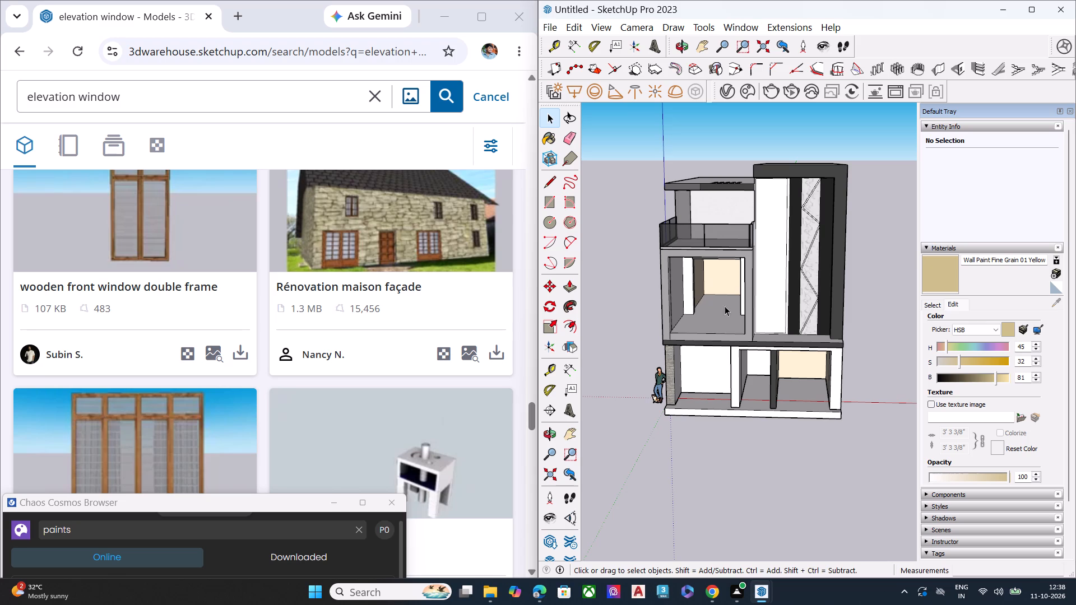
{"action": "middle_click_drag", "start_coordinate": [717, 309], "coordinate": [888, 307]}
{"action": "scroll", "coordinate": [703, 181], "scroll_direction": "up", "scroll_amount": 7}
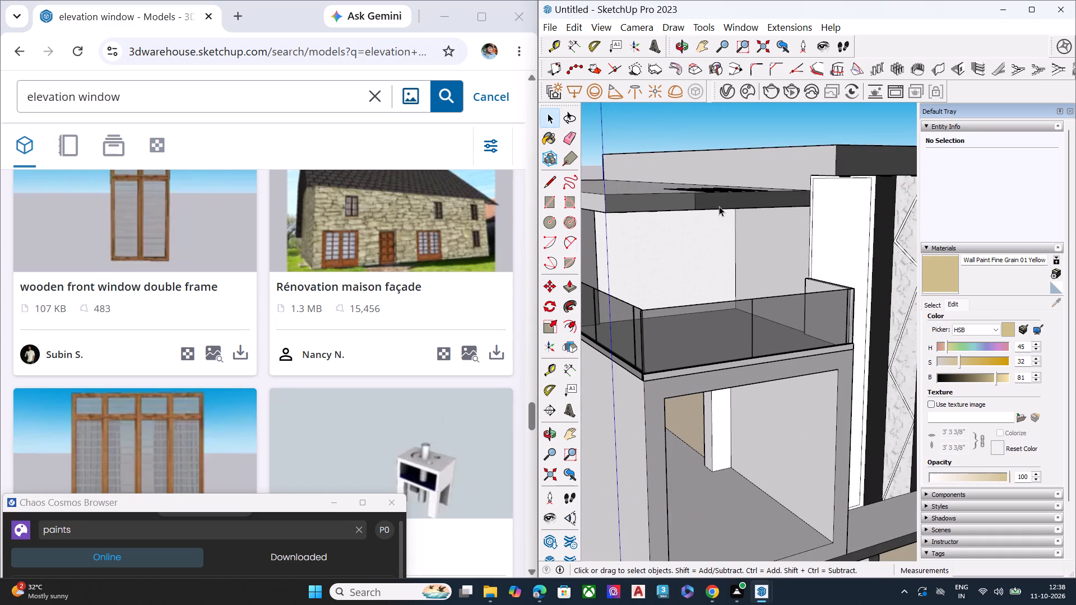
{"action": "scroll", "coordinate": [545, 61], "scroll_direction": "up", "scroll_amount": 1}
{"action": "scroll", "coordinate": [701, 215], "scroll_direction": "down", "scroll_amount": 8}
{"action": "middle_click_drag", "start_coordinate": [785, 264], "coordinate": [699, 206]}
{"action": "scroll", "coordinate": [688, 213], "scroll_direction": "up", "scroll_amount": 1}
{"action": "scroll", "coordinate": [621, 276], "scroll_direction": "down", "scroll_amount": 5}
{"action": "middle_click_drag", "start_coordinate": [771, 321], "coordinate": [722, 351]}
{"action": "scroll", "coordinate": [573, 357], "scroll_direction": "up", "scroll_amount": 1}
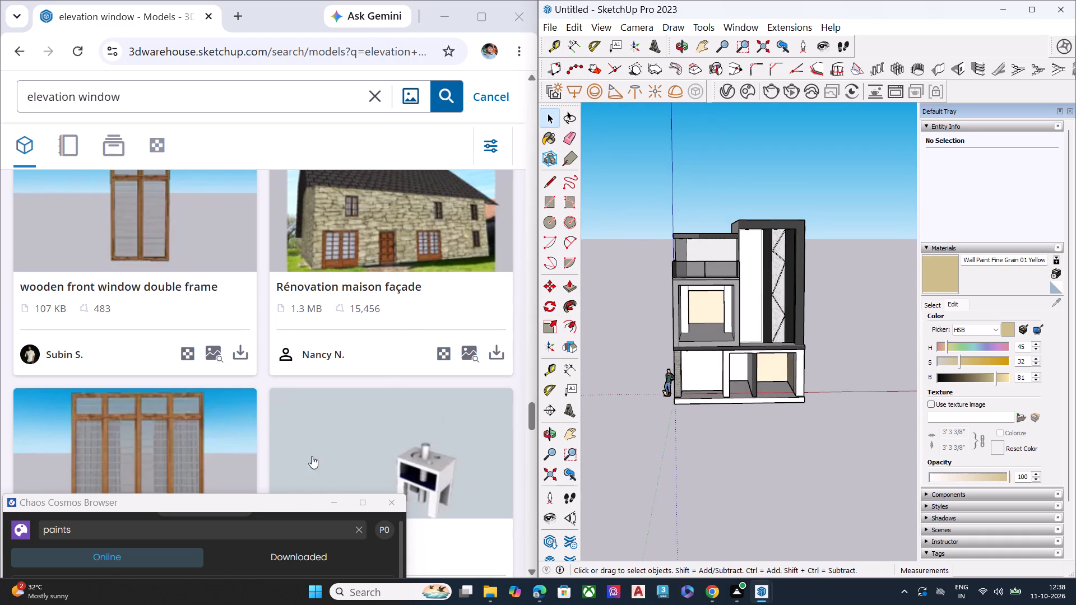
Switch to 3D Warehouse in Chrome and search the models for "long window".
{"action": "left_click", "coordinate": [381, 95]}
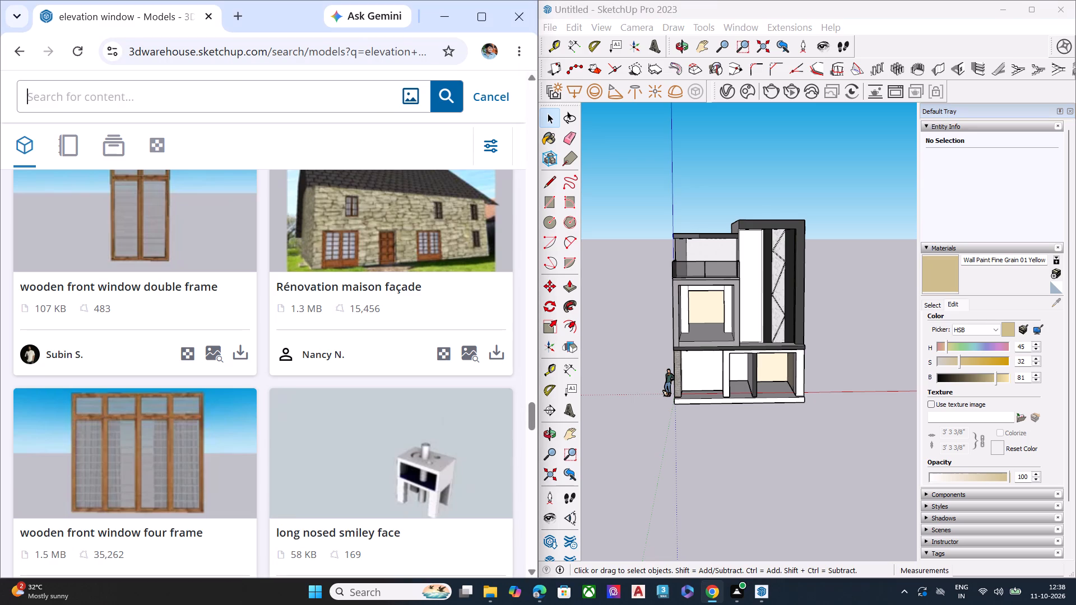
{"action": "type", "text": "long wi"}
{"action": "type", "text": "in"}
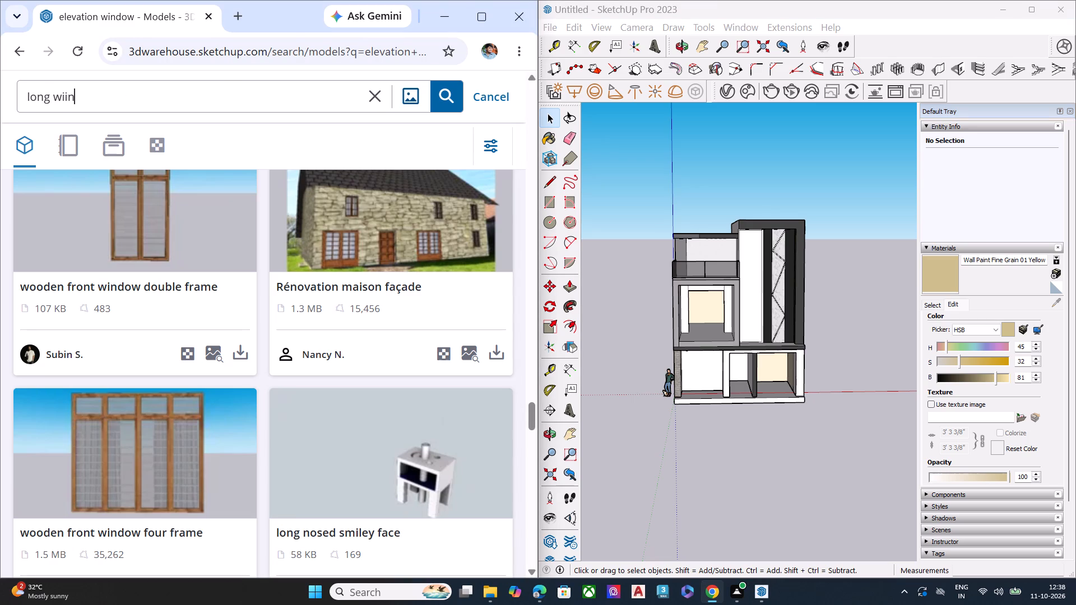
{"action": "key", "text": "BackSpace"}
{"action": "key", "text": "BackSpace"}
{"action": "type", "text": "ndow"}
{"action": "key", "text": "Return"}
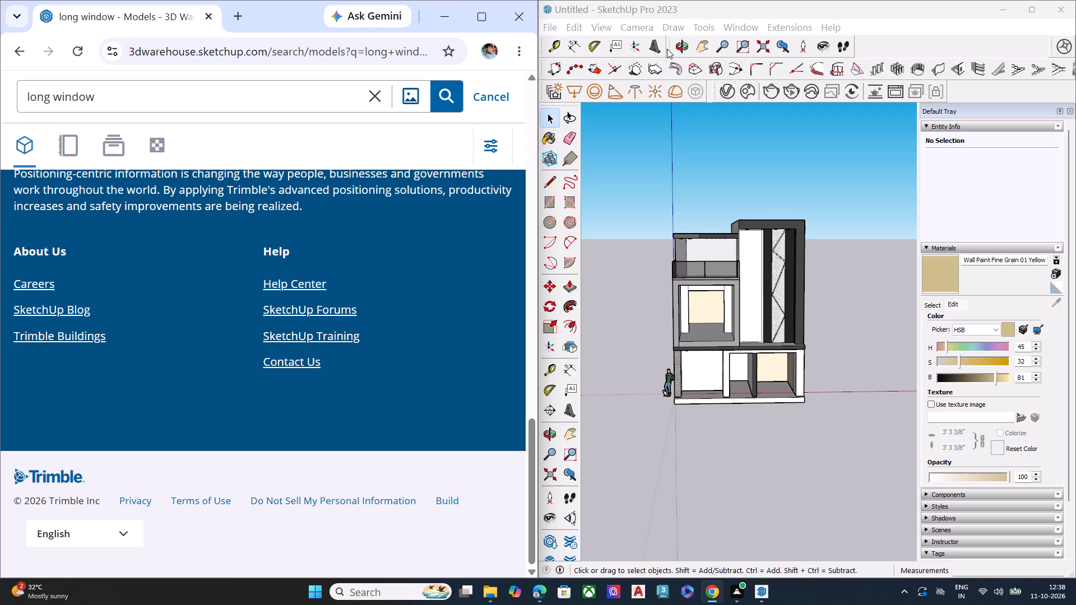
Open the black-framed "Long window" model from the start of the results and examine its preview.
{"action": "scroll", "coordinate": [664, 116], "scroll_direction": "down", "scroll_amount": 3}
{"action": "scroll", "coordinate": [214, 206], "scroll_direction": "down", "scroll_amount": 1}
{"action": "scroll", "coordinate": [214, 206], "scroll_direction": "up", "scroll_amount": 7}
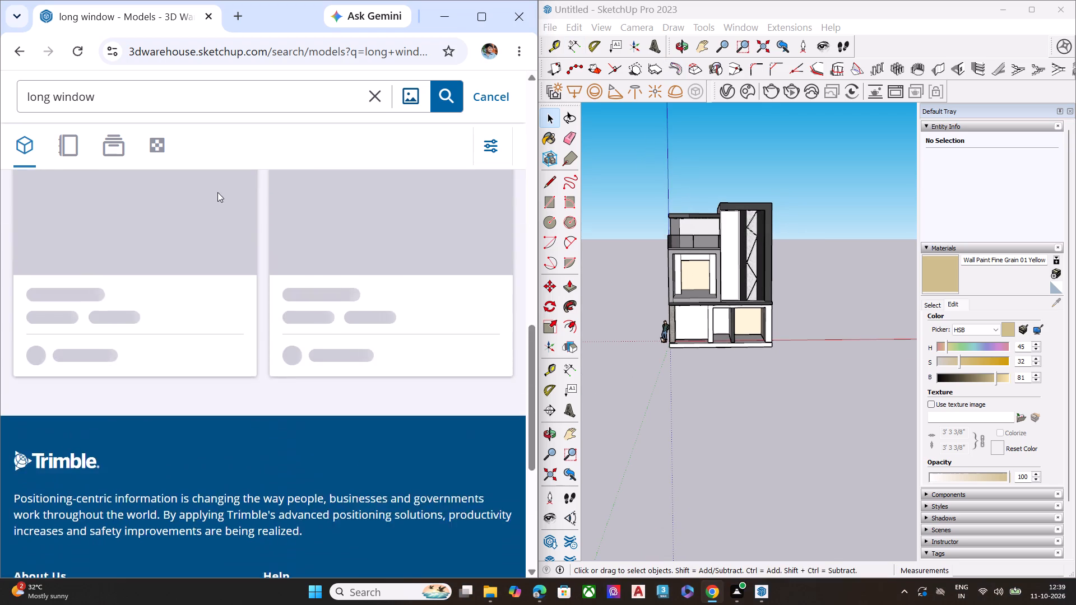
{"action": "scroll", "coordinate": [217, 192], "scroll_direction": "up", "scroll_amount": 5}
{"action": "scroll", "coordinate": [234, 196], "scroll_direction": "down", "scroll_amount": 1}
{"action": "scroll", "coordinate": [234, 196], "scroll_direction": "up", "scroll_amount": 5}
{"action": "scroll", "coordinate": [285, 178], "scroll_direction": "up", "scroll_amount": 6}
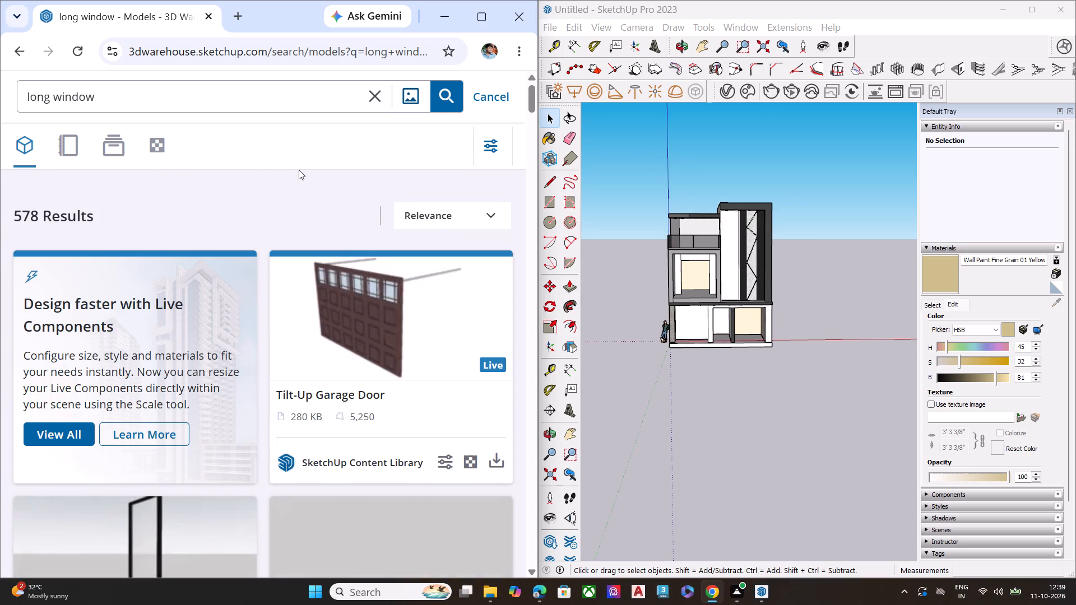
{"action": "scroll", "coordinate": [302, 201], "scroll_direction": "down", "scroll_amount": 3}
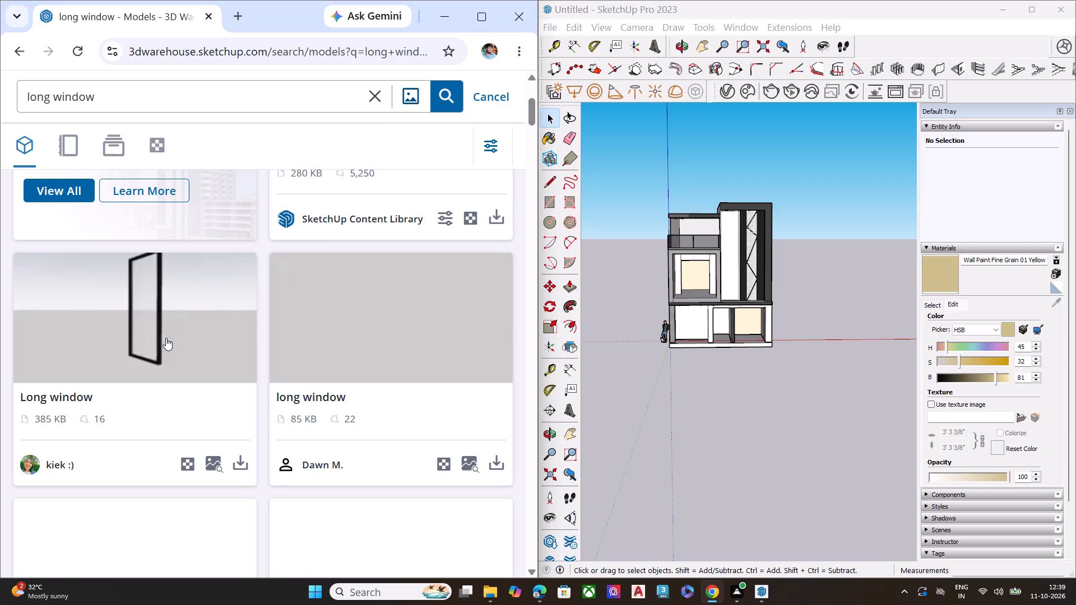
{"action": "left_click", "coordinate": [165, 338]}
{"action": "scroll", "coordinate": [335, 283], "scroll_direction": "down", "scroll_amount": 4}
{"action": "scroll", "coordinate": [356, 238], "scroll_direction": "up", "scroll_amount": 5}
{"action": "scroll", "coordinate": [353, 216], "scroll_direction": "down", "scroll_amount": 1}
{"action": "scroll", "coordinate": [353, 216], "scroll_direction": "up", "scroll_amount": 1}
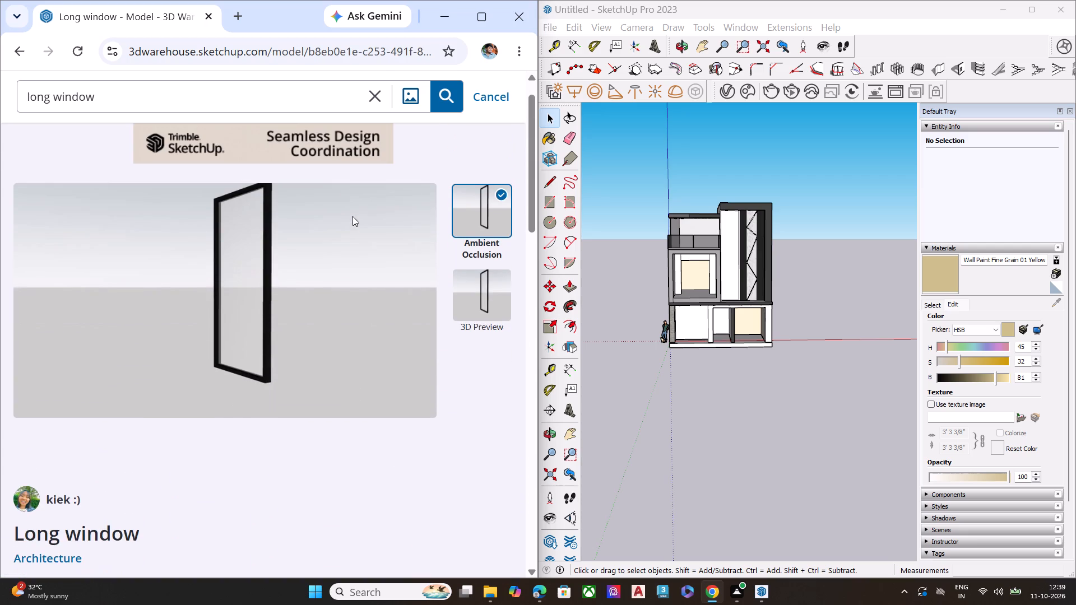
Return to the long window results and browse them to the end for a window that suits the facade.
{"action": "left_click", "coordinate": [24, 61]}
{"action": "scroll", "coordinate": [229, 274], "scroll_direction": "down", "scroll_amount": 3}
{"action": "scroll", "coordinate": [215, 358], "scroll_direction": "down", "scroll_amount": 3}
{"action": "scroll", "coordinate": [302, 338], "scroll_direction": "down", "scroll_amount": 5}
{"action": "scroll", "coordinate": [297, 338], "scroll_direction": "up", "scroll_amount": 2}
{"action": "scroll", "coordinate": [297, 338], "scroll_direction": "down", "scroll_amount": 3}
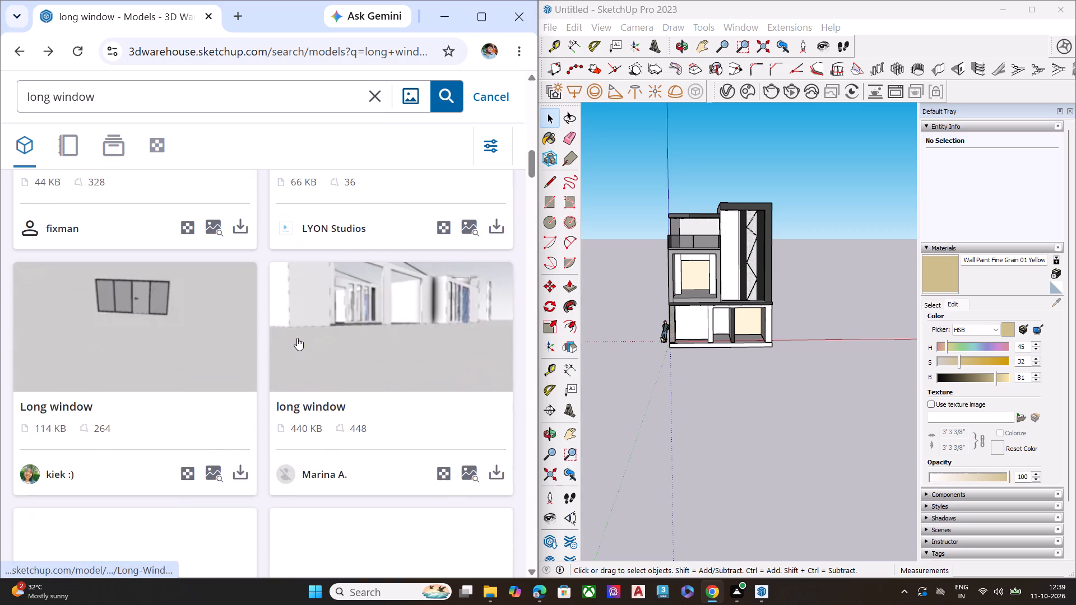
{"action": "scroll", "coordinate": [297, 338], "scroll_direction": "down", "scroll_amount": 6}
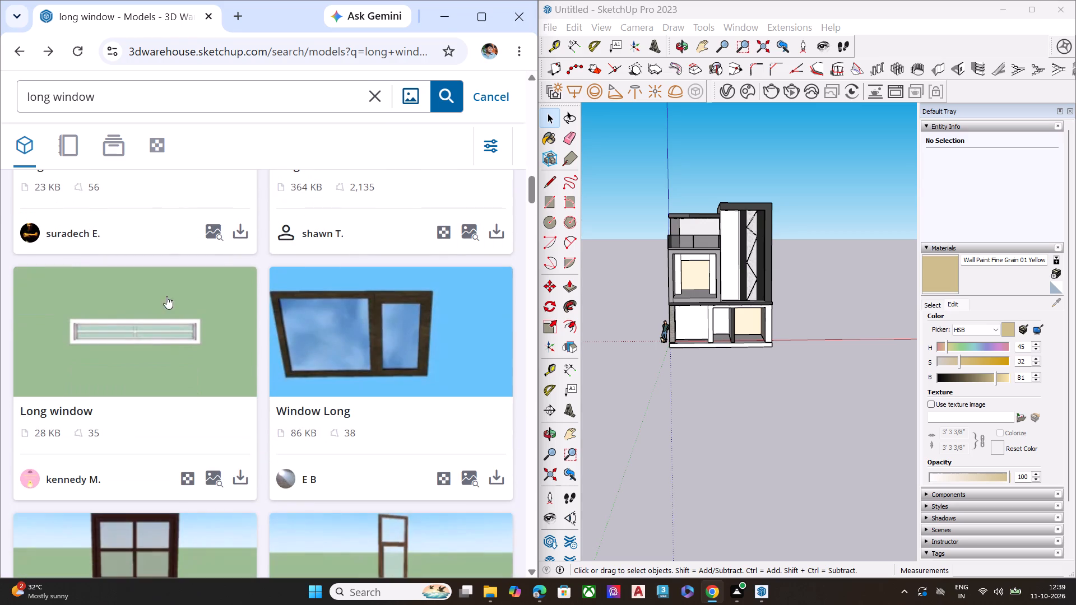
{"action": "scroll", "coordinate": [299, 429], "scroll_direction": "down", "scroll_amount": 4}
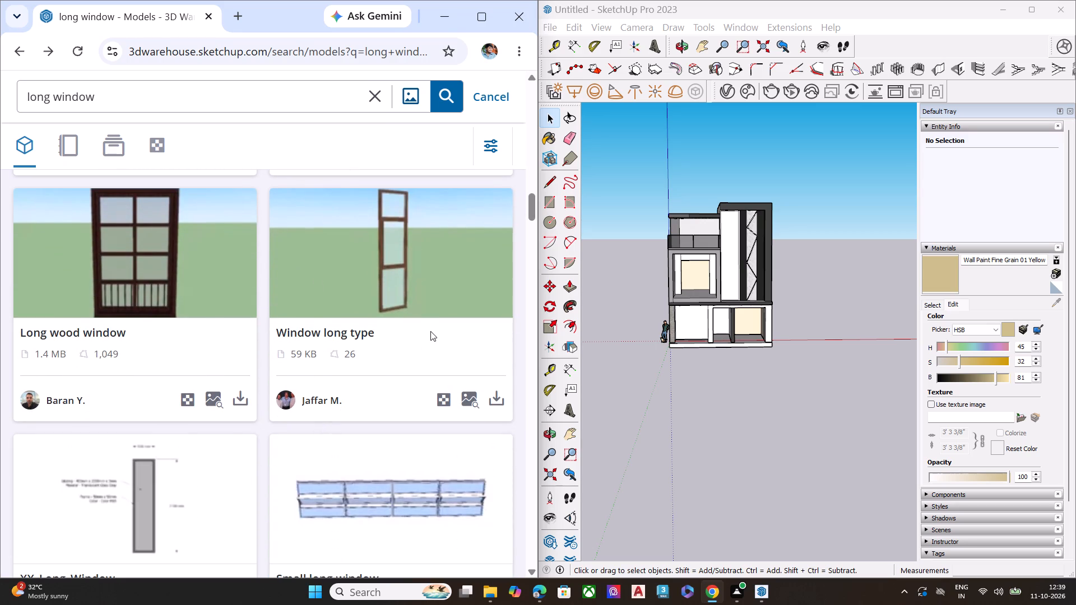
{"action": "scroll", "coordinate": [410, 356], "scroll_direction": "down", "scroll_amount": 8}
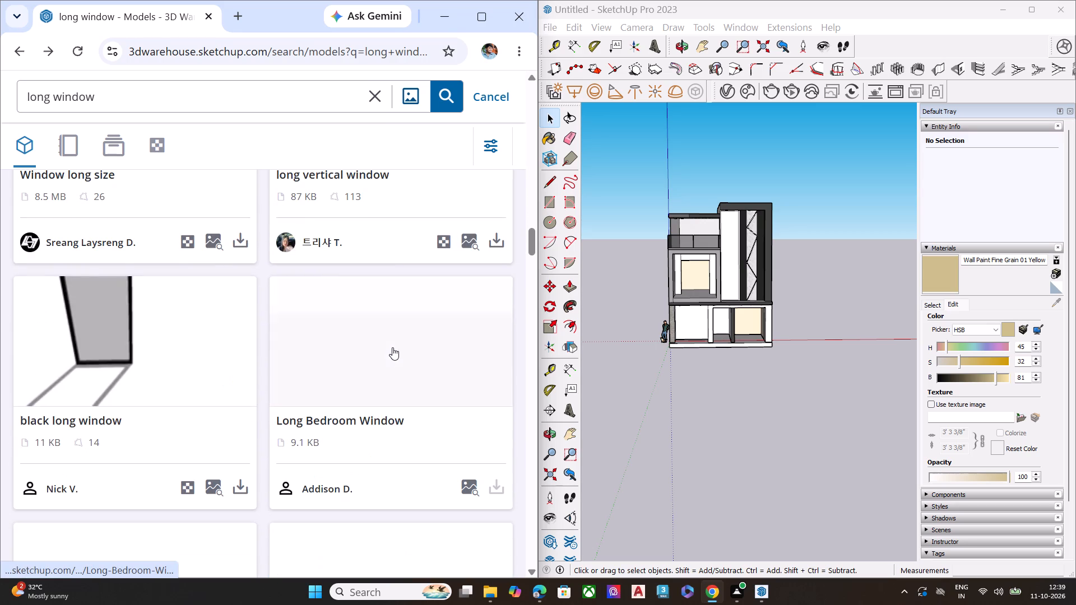
{"action": "scroll", "coordinate": [392, 347], "scroll_direction": "down", "scroll_amount": 7}
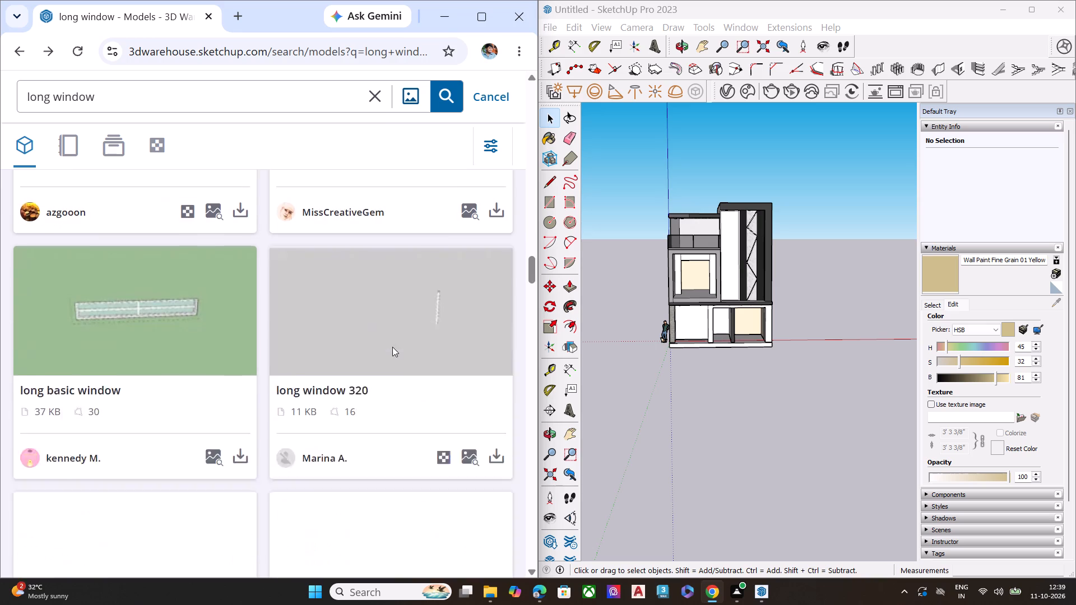
{"action": "scroll", "coordinate": [392, 347], "scroll_direction": "down", "scroll_amount": 5}
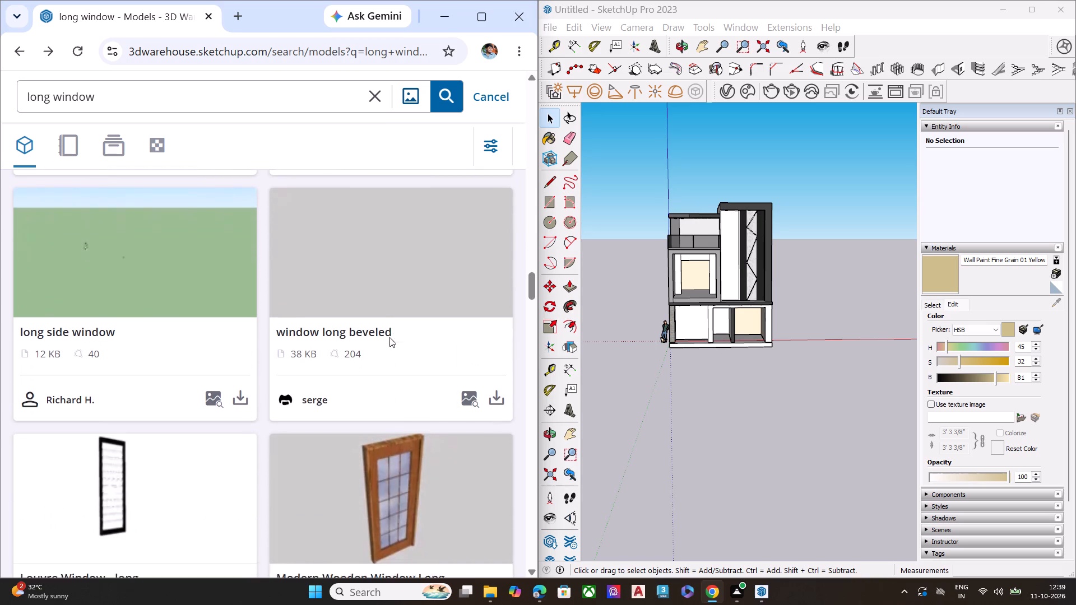
{"action": "scroll", "coordinate": [389, 337], "scroll_direction": "down", "scroll_amount": 7}
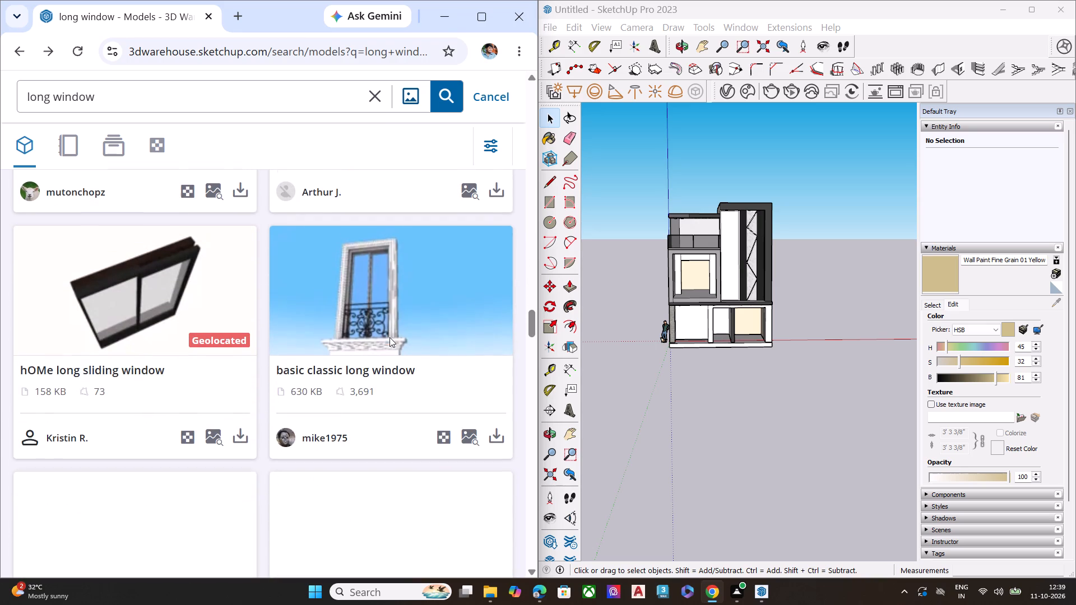
{"action": "scroll", "coordinate": [389, 337], "scroll_direction": "down", "scroll_amount": 5}
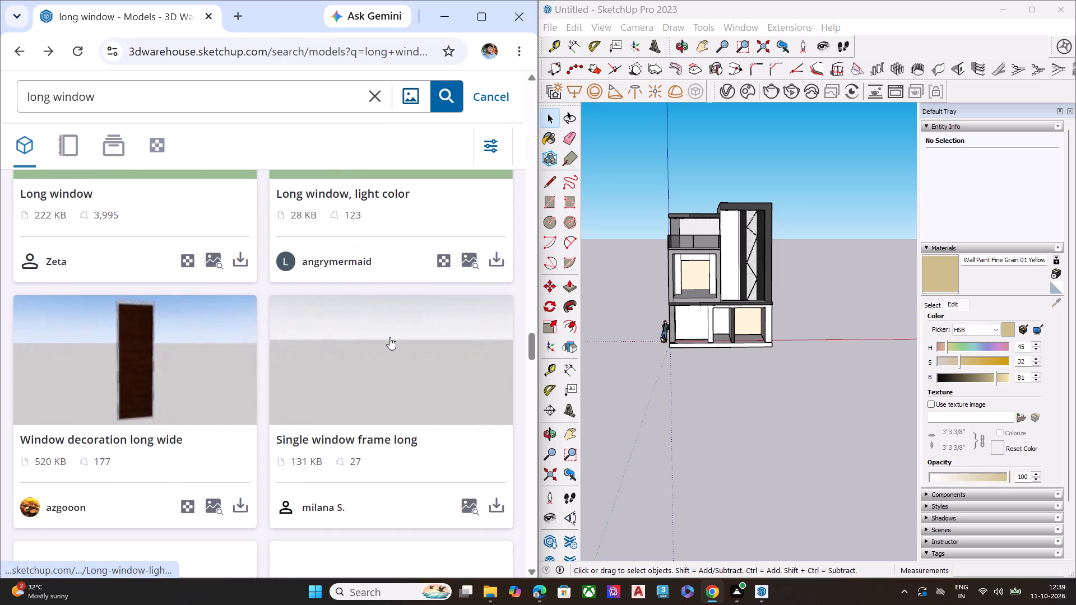
{"action": "scroll", "coordinate": [390, 334], "scroll_direction": "down", "scroll_amount": 7}
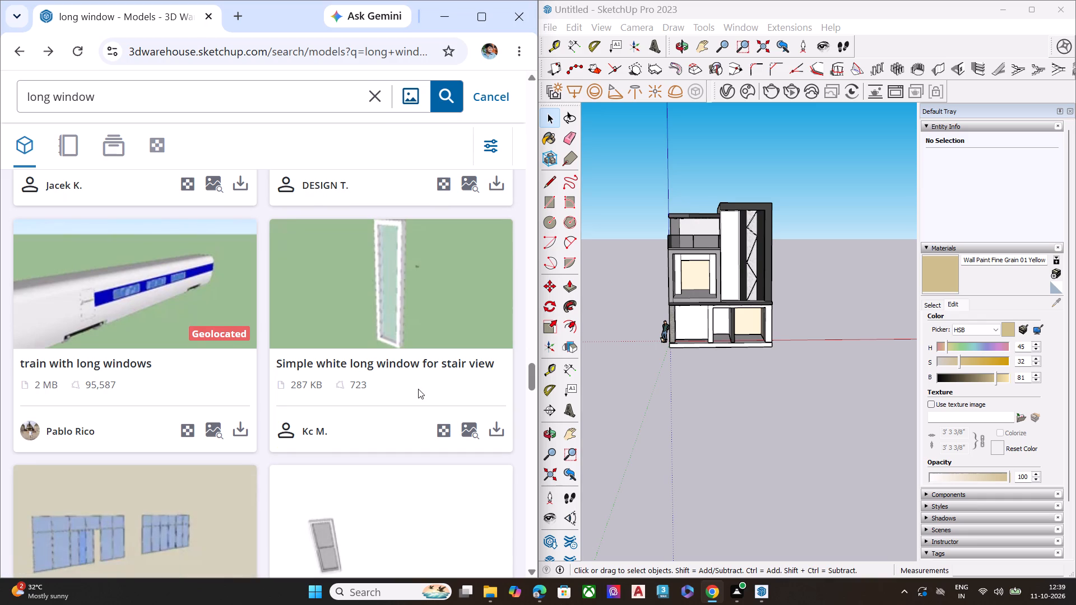
{"action": "scroll", "coordinate": [445, 299], "scroll_direction": "down", "scroll_amount": 4}
{"action": "middle_click_drag", "start_coordinate": [424, 365], "coordinate": [449, 324]}
{"action": "scroll", "coordinate": [449, 324], "scroll_direction": "up", "scroll_amount": 1}
{"action": "scroll", "coordinate": [437, 334], "scroll_direction": "down", "scroll_amount": 8}
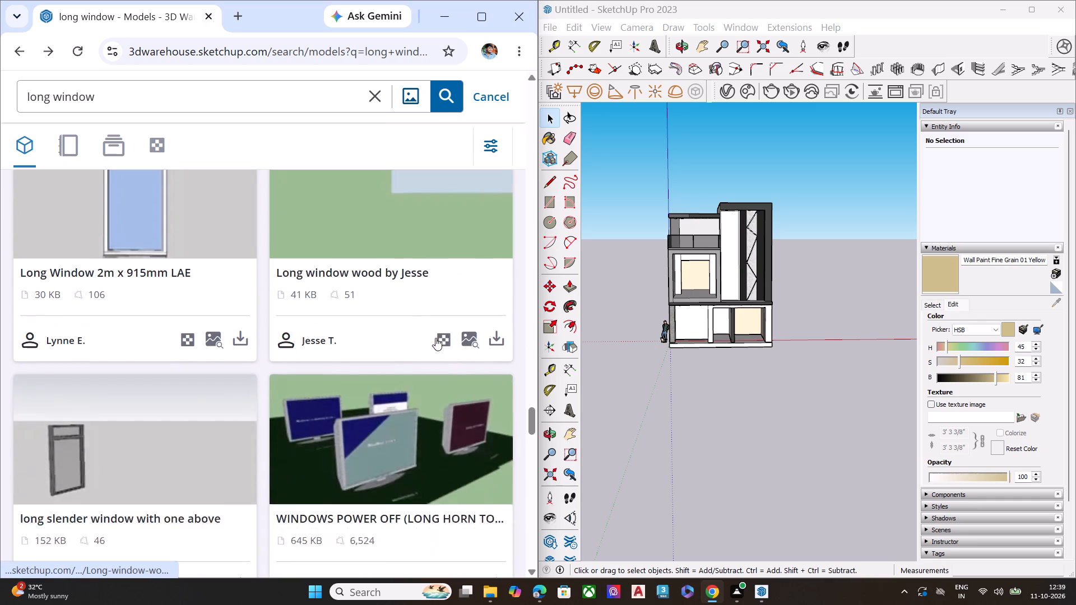
{"action": "scroll", "coordinate": [435, 338], "scroll_direction": "down", "scroll_amount": 4}
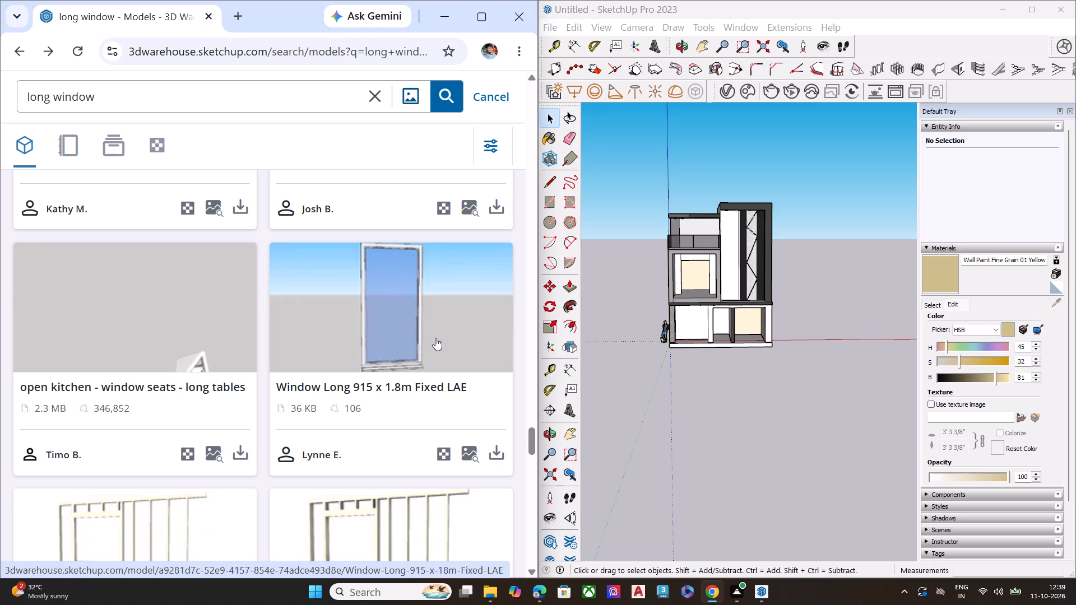
{"action": "scroll", "coordinate": [333, 394], "scroll_direction": "down", "scroll_amount": 8}
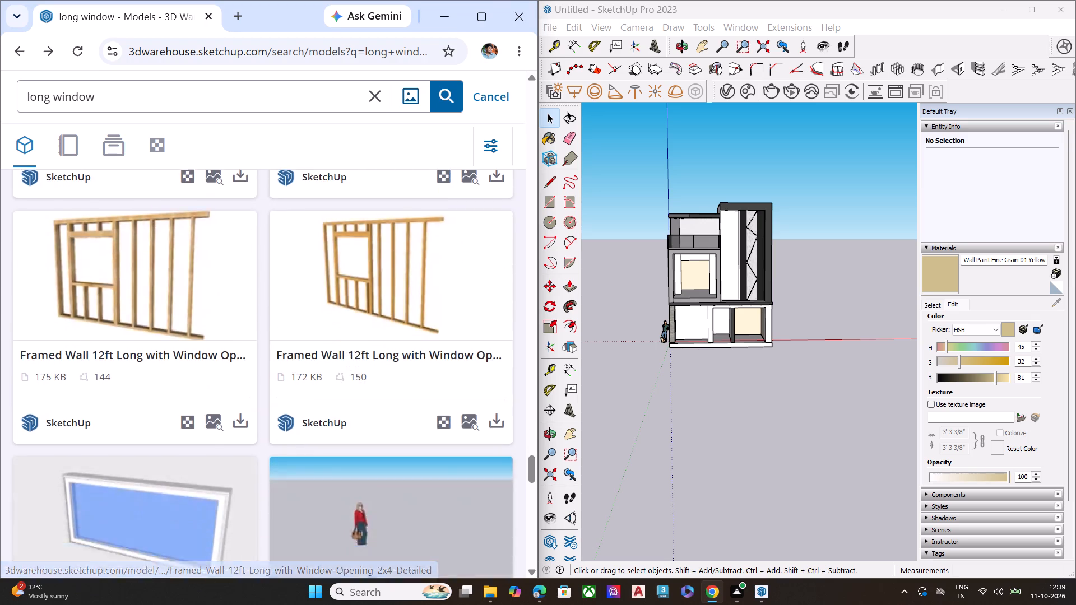
{"action": "scroll", "coordinate": [355, 396], "scroll_direction": "down", "scroll_amount": 7}
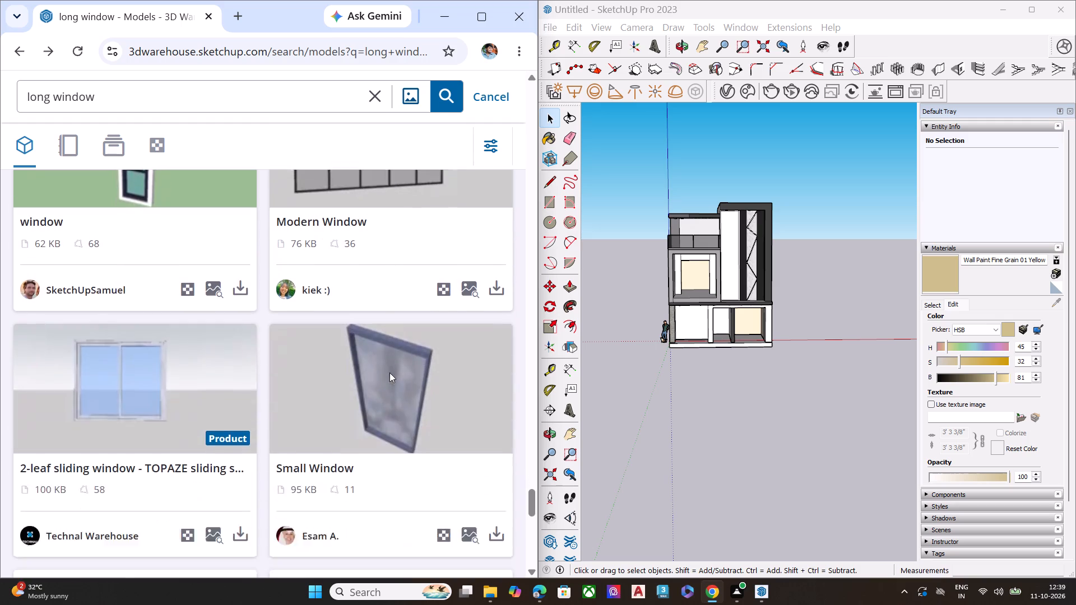
{"action": "scroll", "coordinate": [389, 373], "scroll_direction": "down", "scroll_amount": 5}
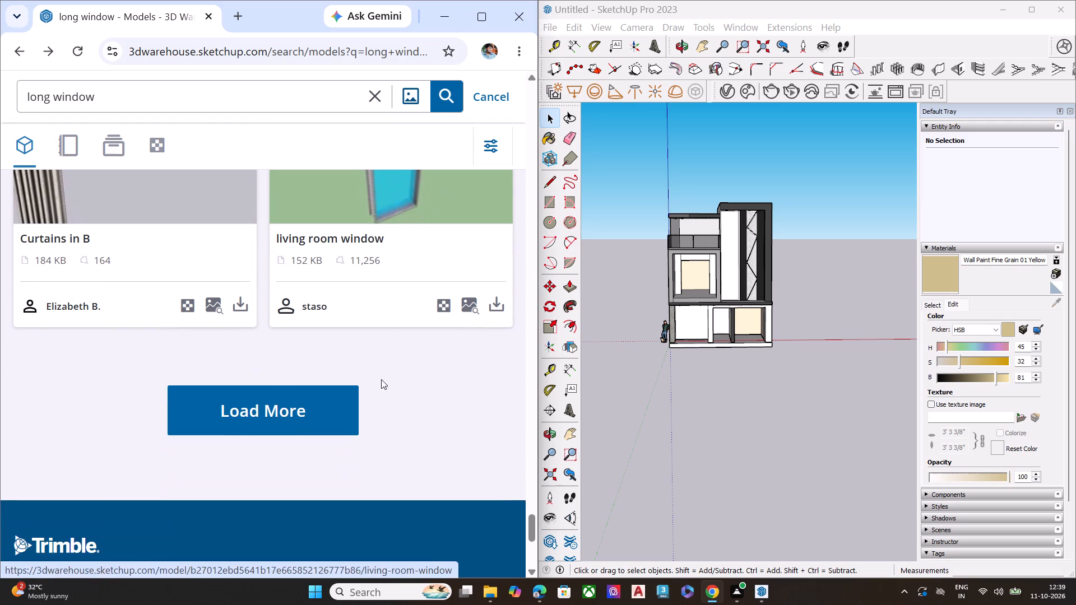
Load more models at the end of the long window results.
{"action": "left_click", "coordinate": [221, 403]}
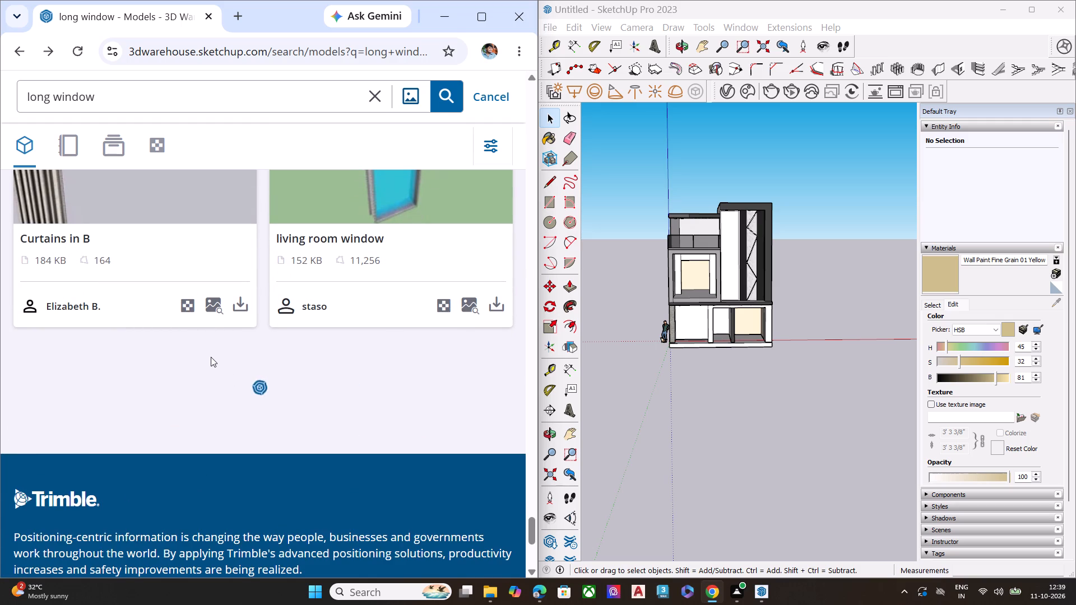
{"action": "scroll", "coordinate": [211, 357], "scroll_direction": "up", "scroll_amount": 3}
{"action": "scroll", "coordinate": [166, 370], "scroll_direction": "down", "scroll_amount": 3}
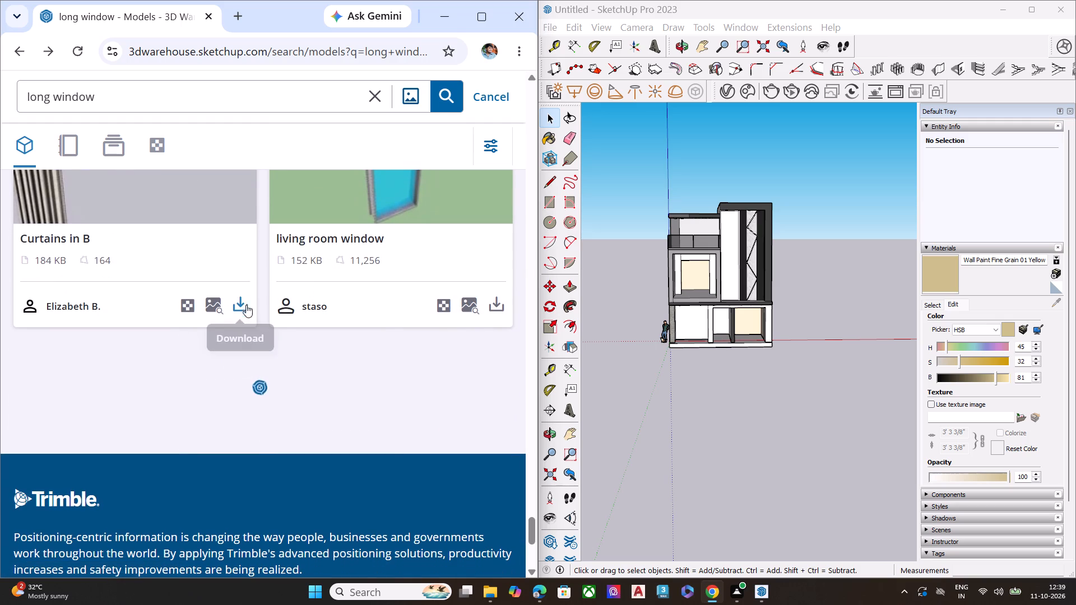
Download the "Curtains in B" model as a SketchUp file.
{"action": "left_click", "coordinate": [243, 300]}
{"action": "left_click", "coordinate": [266, 343]}
Switch to SketchUp and examine the house's window openings, terrace and facade from the front, sides, above and below.
{"action": "scroll", "coordinate": [722, 322], "scroll_direction": "down", "scroll_amount": 3}
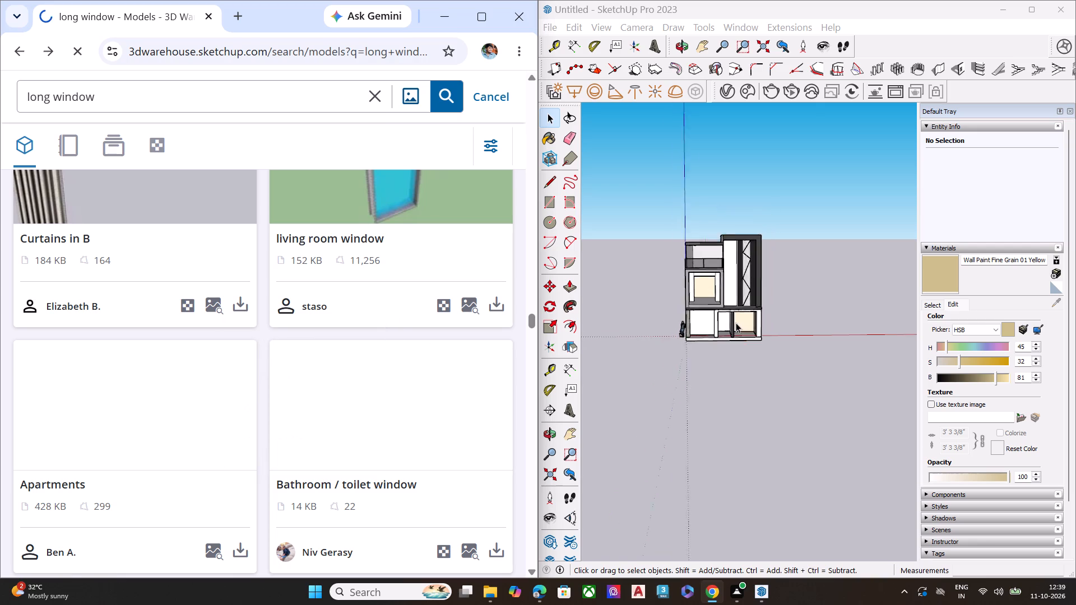
{"action": "scroll", "coordinate": [736, 323], "scroll_direction": "down", "scroll_amount": 3}
{"action": "scroll", "coordinate": [735, 324], "scroll_direction": "up", "scroll_amount": 1}
{"action": "middle_click_drag", "start_coordinate": [735, 324], "coordinate": [797, 306]}
{"action": "scroll", "coordinate": [752, 320], "scroll_direction": "up", "scroll_amount": 7}
{"action": "key", "text": "space"}
{"action": "scroll", "coordinate": [810, 315], "scroll_direction": "down", "scroll_amount": 1}
{"action": "middle_click_drag", "start_coordinate": [808, 315], "coordinate": [760, 326]}
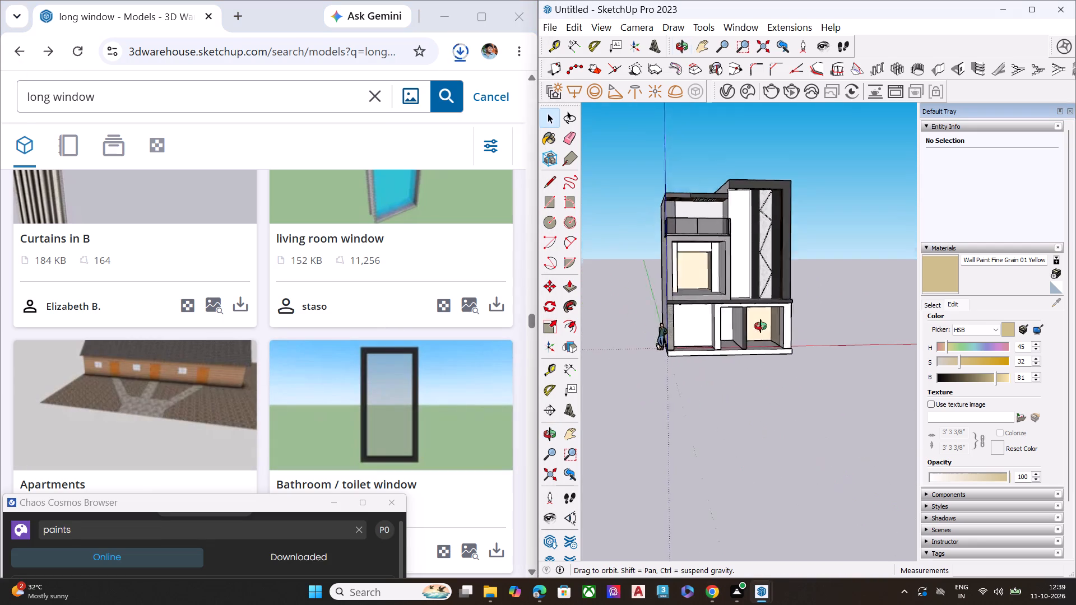
{"action": "middle_click_drag", "start_coordinate": [760, 326], "coordinate": [674, 328]}
{"action": "scroll", "coordinate": [713, 233], "scroll_direction": "up", "scroll_amount": 7}
{"action": "scroll", "coordinate": [718, 225], "scroll_direction": "down", "scroll_amount": 3}
{"action": "scroll", "coordinate": [718, 225], "scroll_direction": "up", "scroll_amount": 1}
{"action": "scroll", "coordinate": [718, 225], "scroll_direction": "down", "scroll_amount": 3}
{"action": "middle_click_drag", "start_coordinate": [718, 323], "coordinate": [845, 307]}
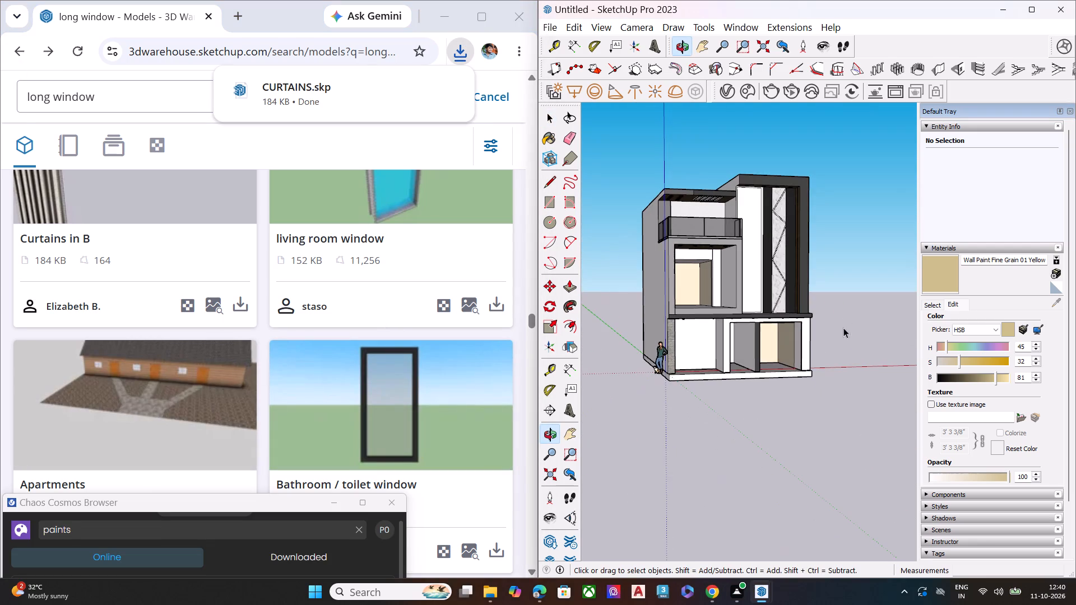
{"action": "scroll", "coordinate": [674, 257], "scroll_direction": "up", "scroll_amount": 7}
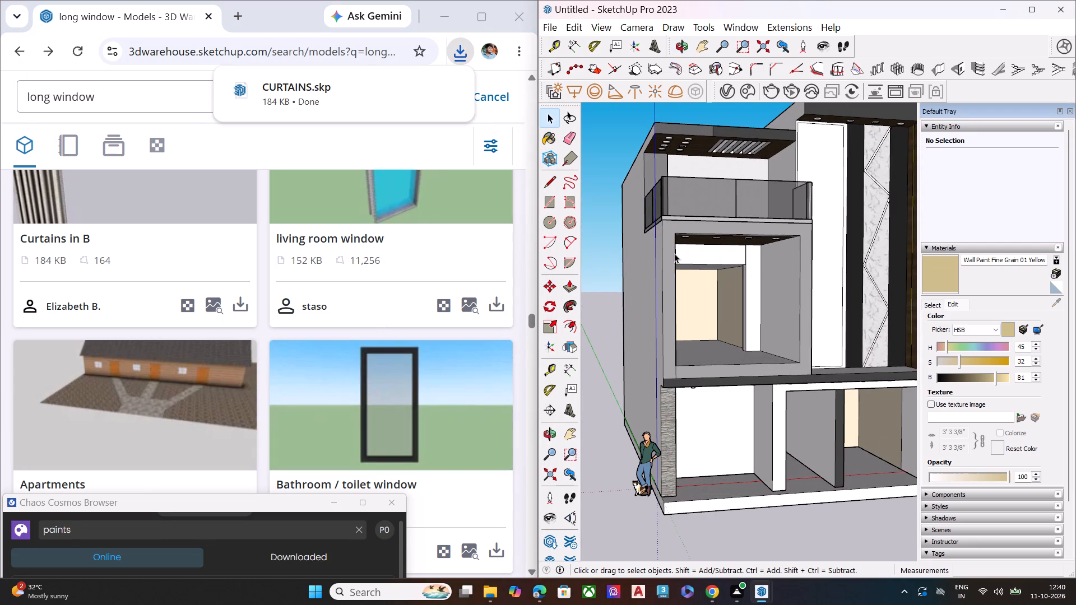
{"action": "scroll", "coordinate": [674, 253], "scroll_direction": "down", "scroll_amount": 8}
{"action": "middle_click_drag", "start_coordinate": [736, 357], "coordinate": [888, 350]}
{"action": "scroll", "coordinate": [820, 387], "scroll_direction": "up", "scroll_amount": 3}
{"action": "key", "text": "space"}
{"action": "middle_click_drag", "start_coordinate": [811, 369], "coordinate": [838, 311]}
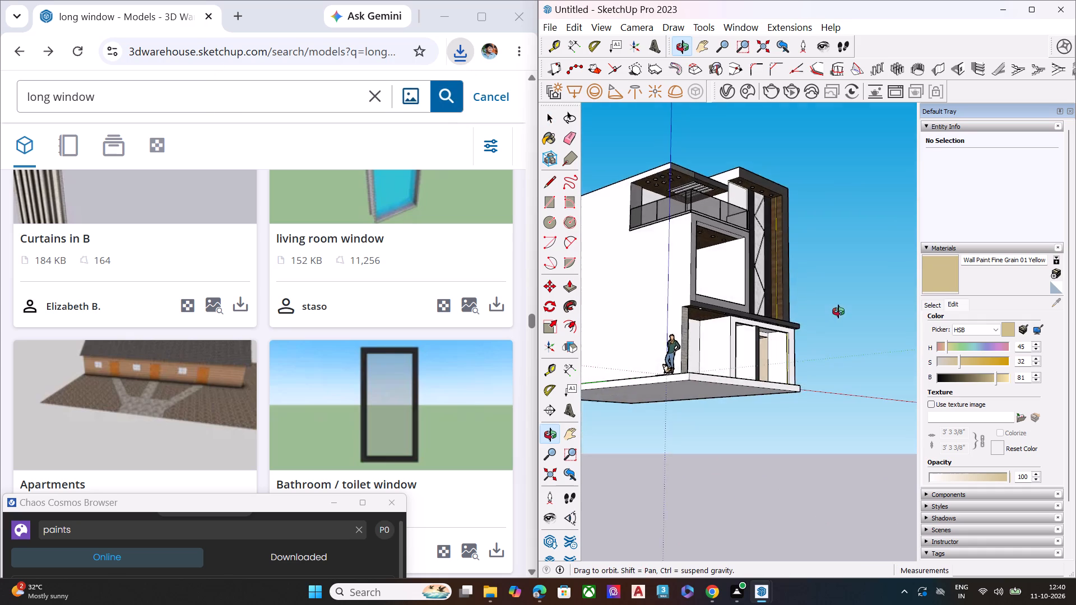
{"action": "middle_click_drag", "start_coordinate": [838, 311], "coordinate": [656, 341]}
{"action": "scroll", "coordinate": [681, 291], "scroll_direction": "up", "scroll_amount": 7}
{"action": "scroll", "coordinate": [739, 249], "scroll_direction": "down", "scroll_amount": 9}
{"action": "scroll", "coordinate": [730, 207], "scroll_direction": "up", "scroll_amount": 6}
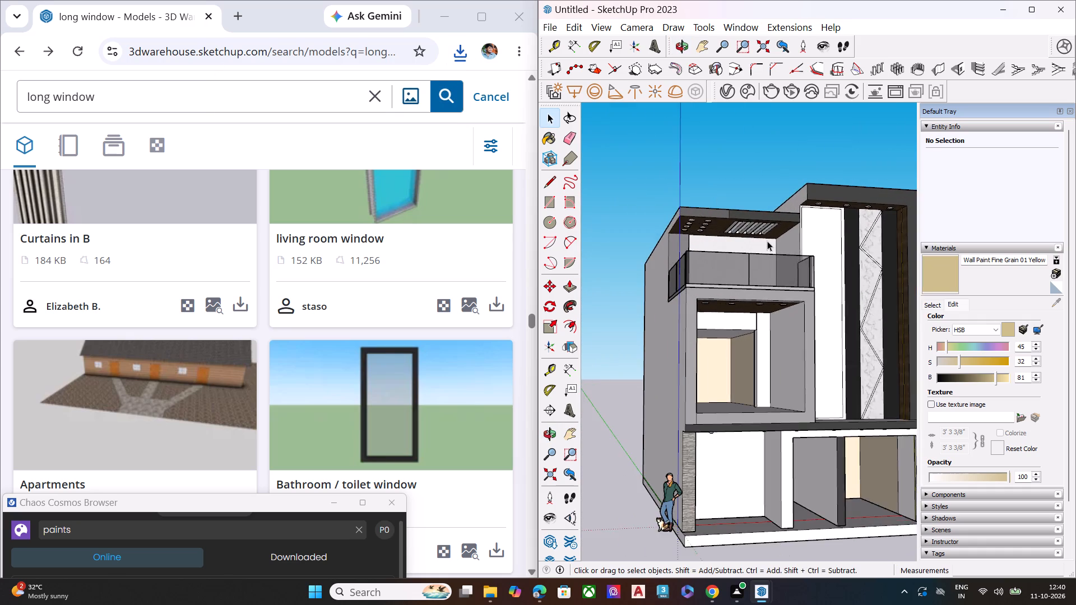
{"action": "scroll", "coordinate": [768, 242], "scroll_direction": "up", "scroll_amount": 2}
{"action": "middle_click_drag", "start_coordinate": [768, 242], "coordinate": [750, 352]}
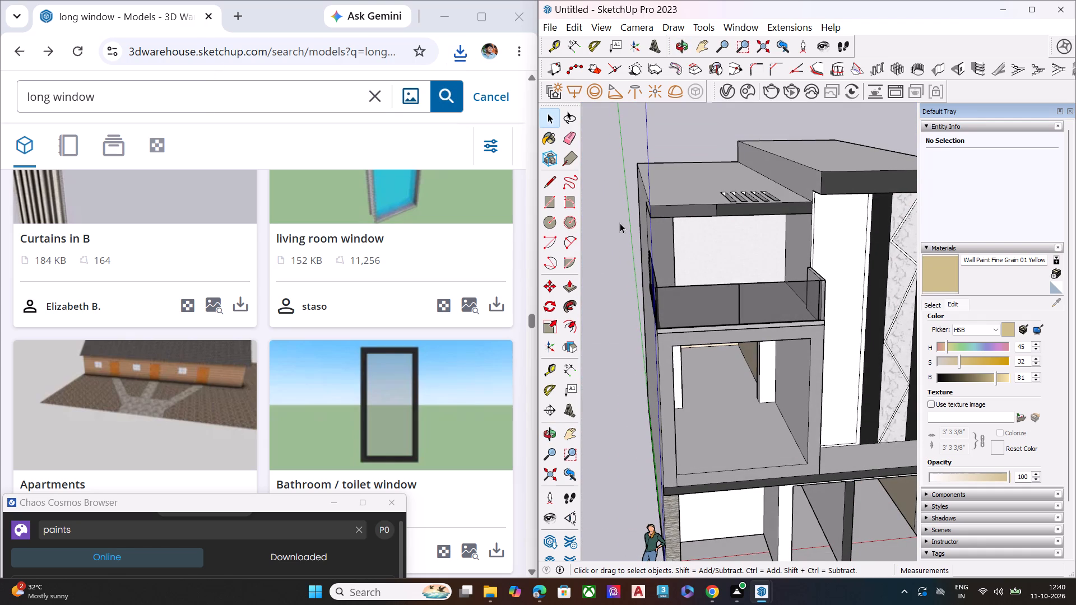
{"action": "scroll", "coordinate": [684, 269], "scroll_direction": "down", "scroll_amount": 3}
{"action": "scroll", "coordinate": [733, 294], "scroll_direction": "up", "scroll_amount": 1}
{"action": "scroll", "coordinate": [733, 294], "scroll_direction": "down", "scroll_amount": 6}
{"action": "middle_click_drag", "start_coordinate": [735, 355], "coordinate": [842, 280]}
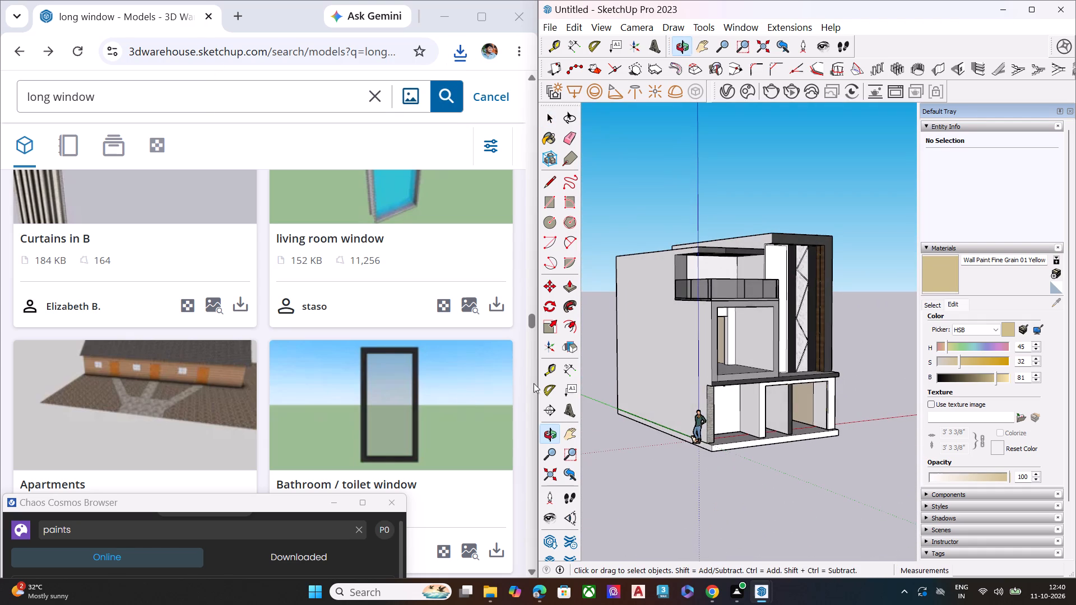
Browse more of the long window results and compare them with the openings on the house facade.
{"action": "scroll", "coordinate": [393, 375], "scroll_direction": "down", "scroll_amount": 5}
{"action": "scroll", "coordinate": [261, 277], "scroll_direction": "down", "scroll_amount": 7}
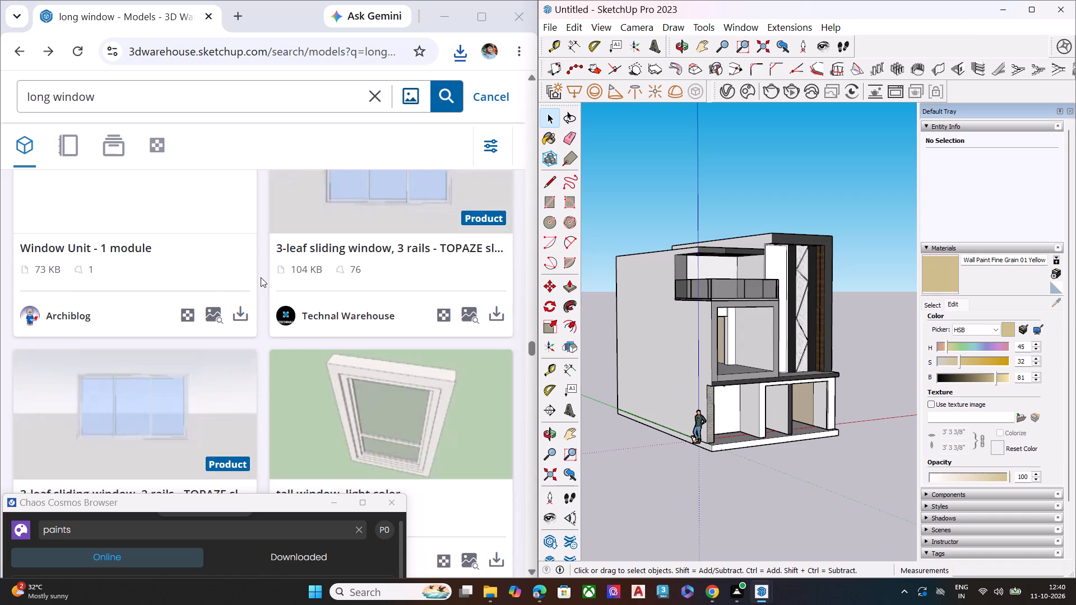
{"action": "scroll", "coordinate": [261, 277], "scroll_direction": "up", "scroll_amount": 10}
{"action": "middle_click_drag", "start_coordinate": [751, 370], "coordinate": [764, 300]}
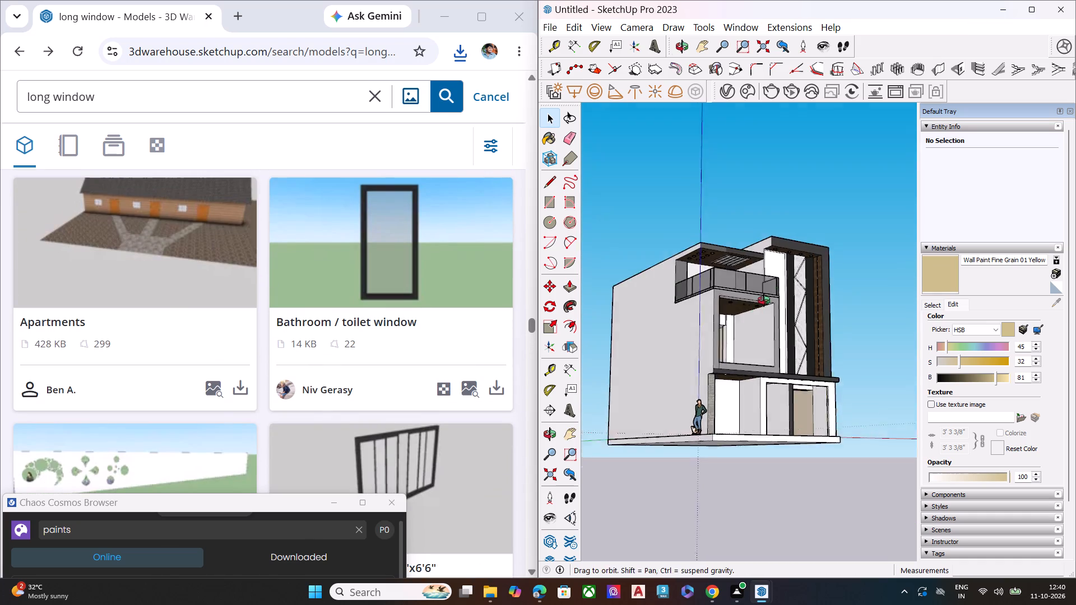
{"action": "middle_click_drag", "start_coordinate": [764, 300], "coordinate": [775, 280]}
{"action": "scroll", "coordinate": [783, 386], "scroll_direction": "up", "scroll_amount": 8}
{"action": "middle_click_drag", "start_coordinate": [838, 375], "coordinate": [599, 398]}
{"action": "scroll", "coordinate": [701, 340], "scroll_direction": "down", "scroll_amount": 8}
{"action": "middle_click_drag", "start_coordinate": [710, 356], "coordinate": [740, 354]}
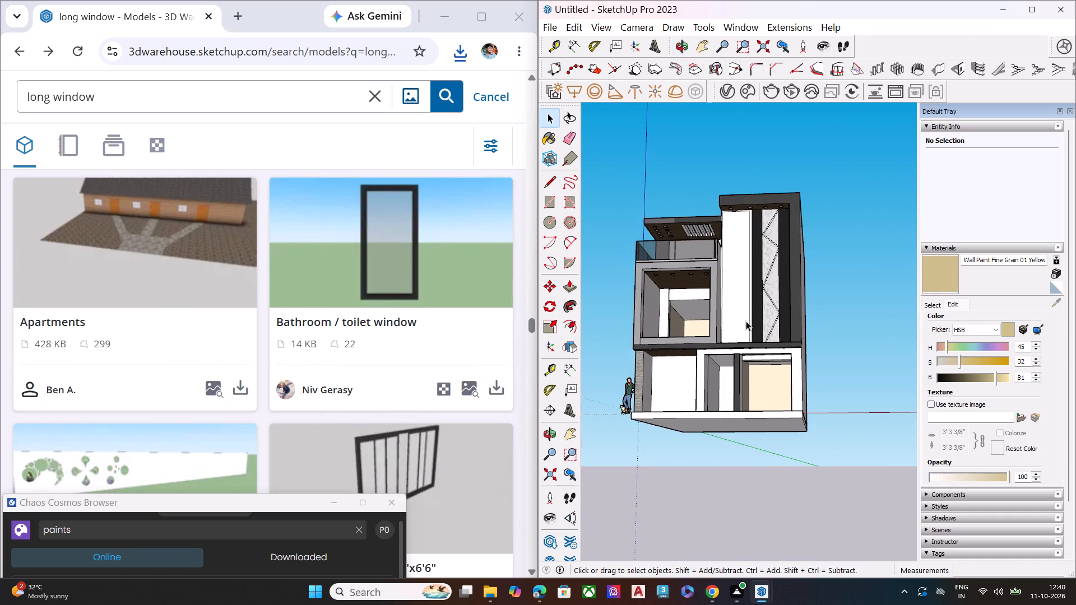
{"action": "scroll", "coordinate": [386, 375], "scroll_direction": "down", "scroll_amount": 4}
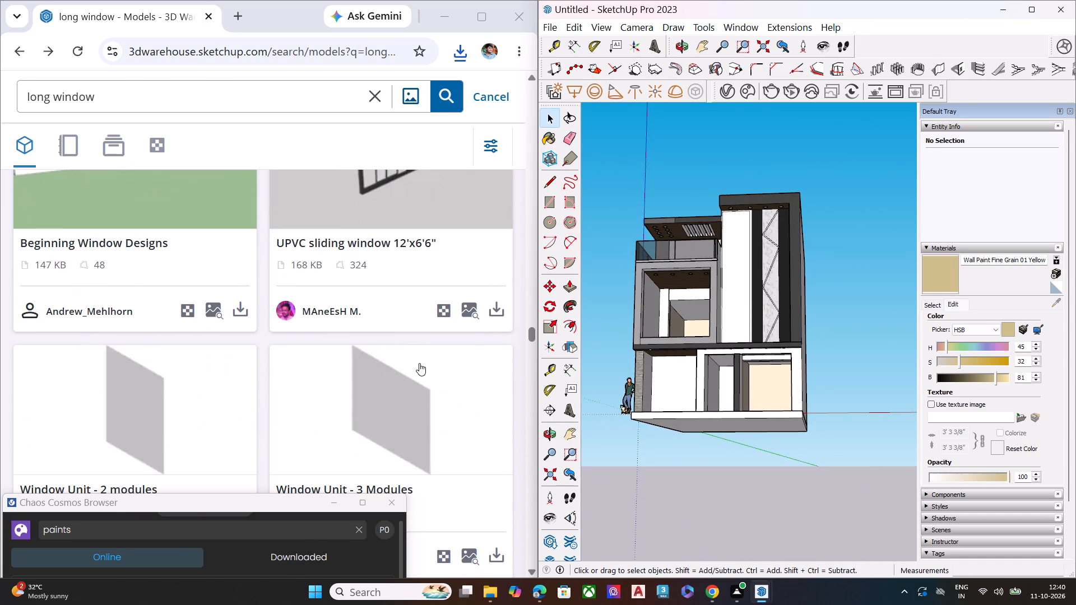
{"action": "scroll", "coordinate": [421, 363], "scroll_direction": "down", "scroll_amount": 3}
{"action": "scroll", "coordinate": [491, 379], "scroll_direction": "down", "scroll_amount": 6}
{"action": "scroll", "coordinate": [403, 361], "scroll_direction": "down", "scroll_amount": 4}
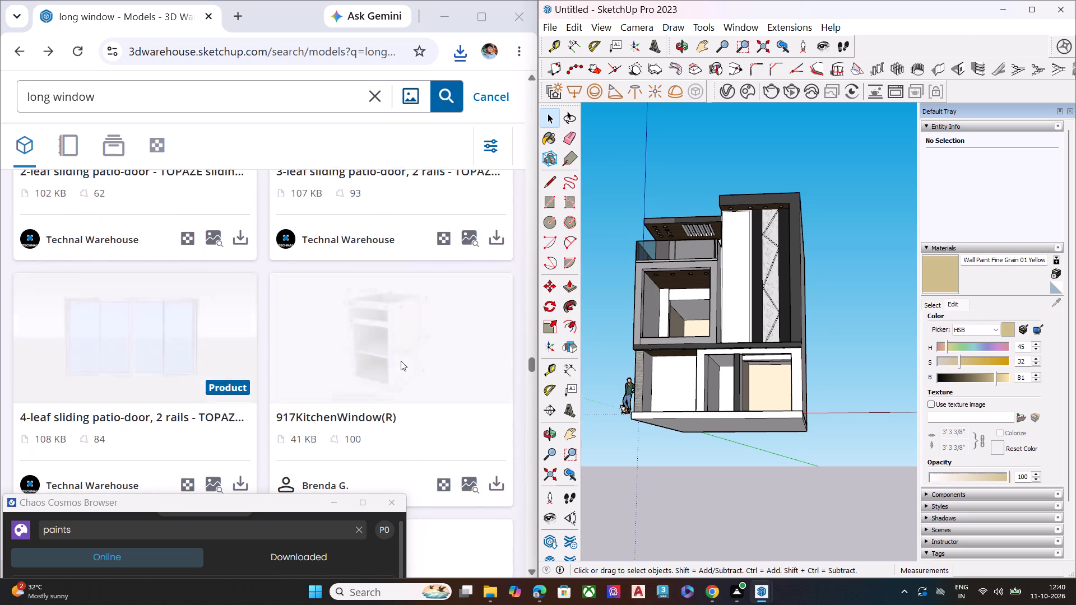
{"action": "scroll", "coordinate": [394, 361], "scroll_direction": "down", "scroll_amount": 8}
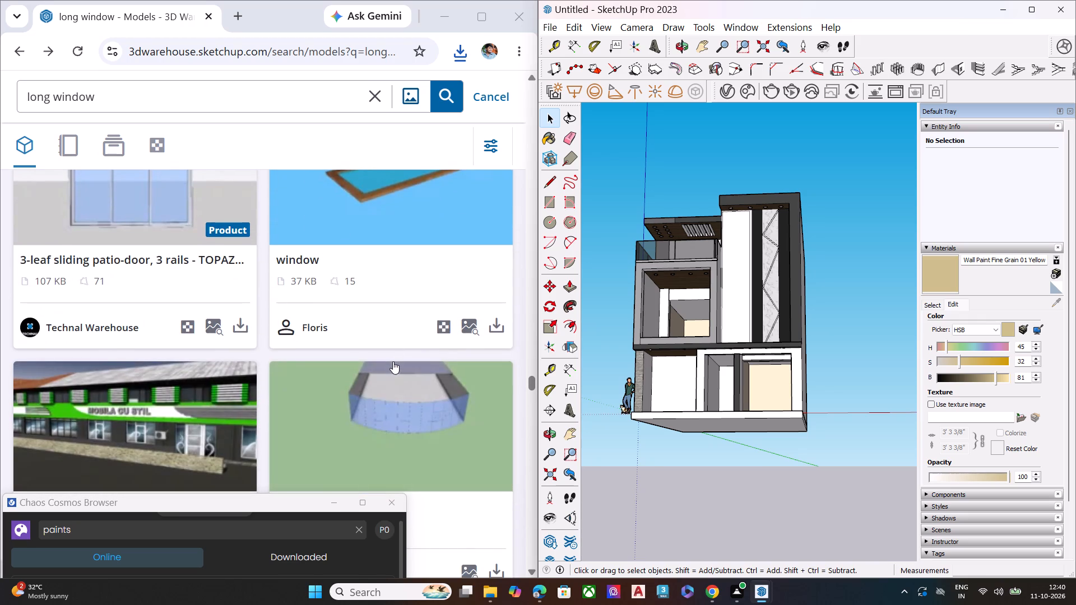
{"action": "scroll", "coordinate": [393, 361], "scroll_direction": "down", "scroll_amount": 3}
Import the door model file 群組_95.skp from the Downloads folder.
{"action": "left_click", "coordinate": [722, 173]}
{"action": "middle_click_drag", "start_coordinate": [775, 190], "coordinate": [776, 190]}
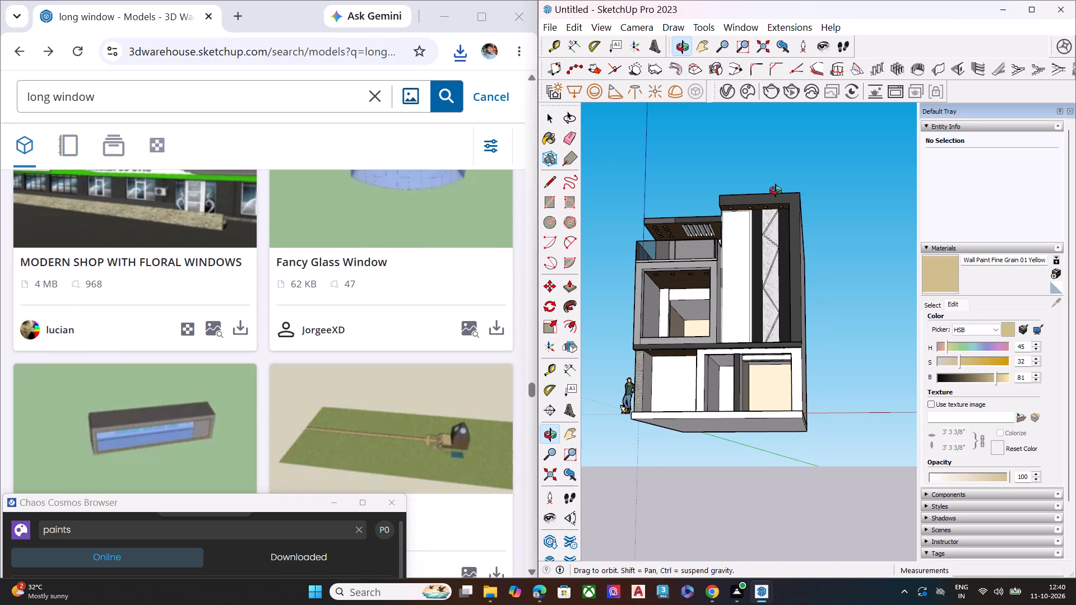
{"action": "middle_click_drag", "start_coordinate": [776, 190], "coordinate": [858, 189]}
{"action": "key", "text": "space"}
{"action": "left_click", "coordinate": [557, 30]}
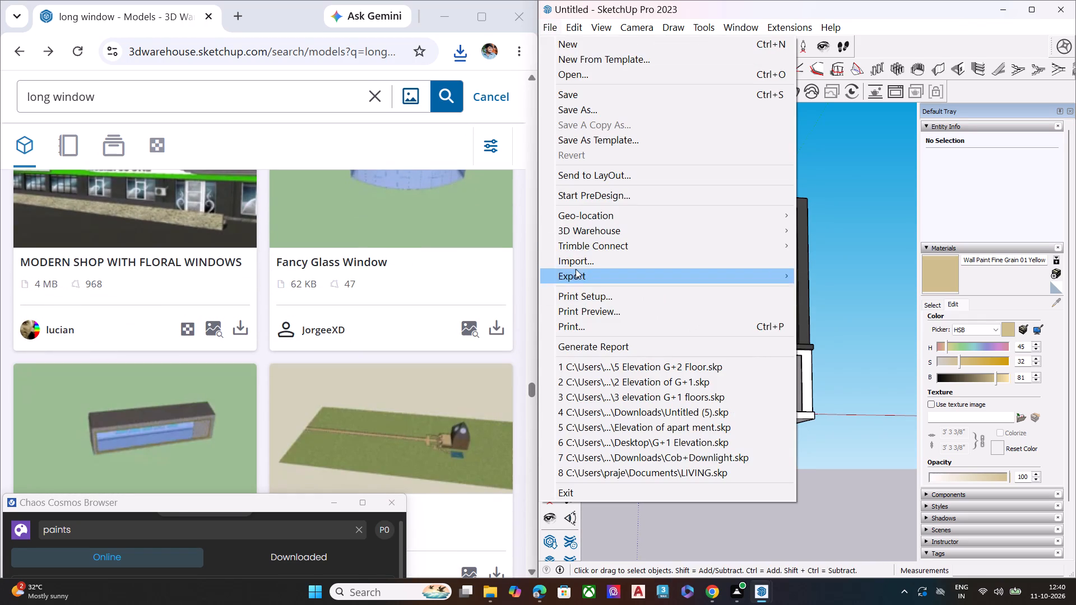
{"action": "left_click", "coordinate": [578, 262]}
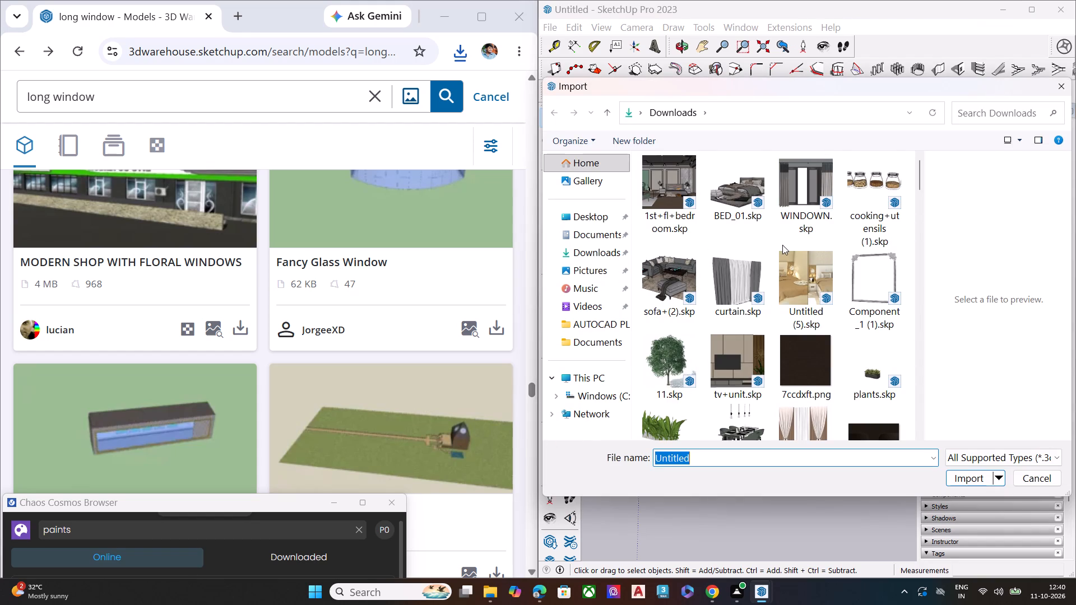
{"action": "scroll", "coordinate": [776, 257], "scroll_direction": "down", "scroll_amount": 10}
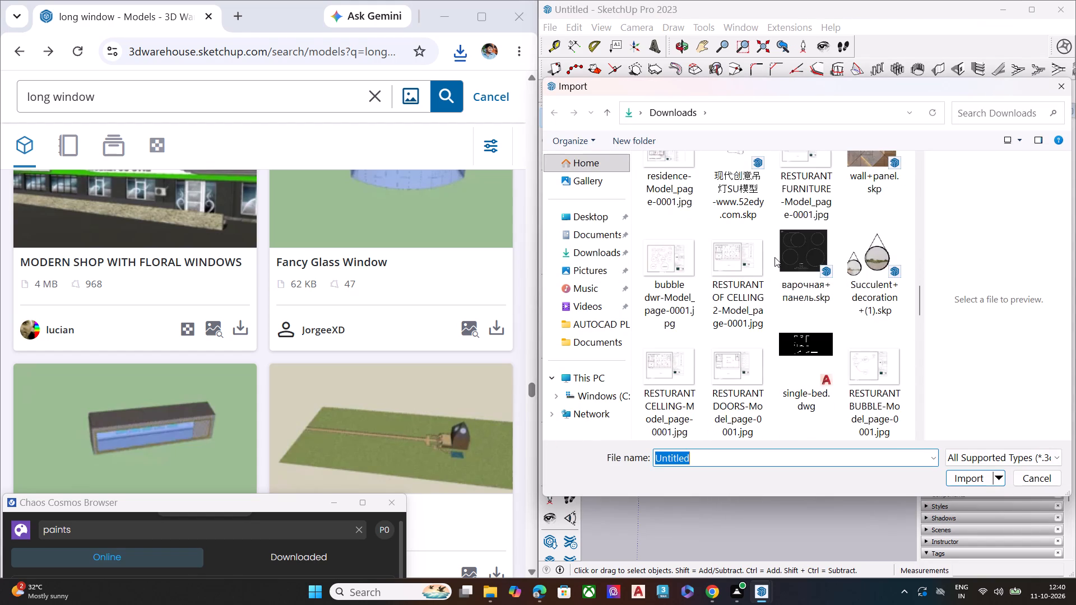
{"action": "scroll", "coordinate": [774, 257], "scroll_direction": "down", "scroll_amount": 1}
{"action": "scroll", "coordinate": [774, 257], "scroll_direction": "up", "scroll_amount": 1}
{"action": "scroll", "coordinate": [774, 257], "scroll_direction": "down", "scroll_amount": 4}
{"action": "scroll", "coordinate": [774, 257], "scroll_direction": "up", "scroll_amount": 3}
{"action": "scroll", "coordinate": [774, 257], "scroll_direction": "down", "scroll_amount": 4}
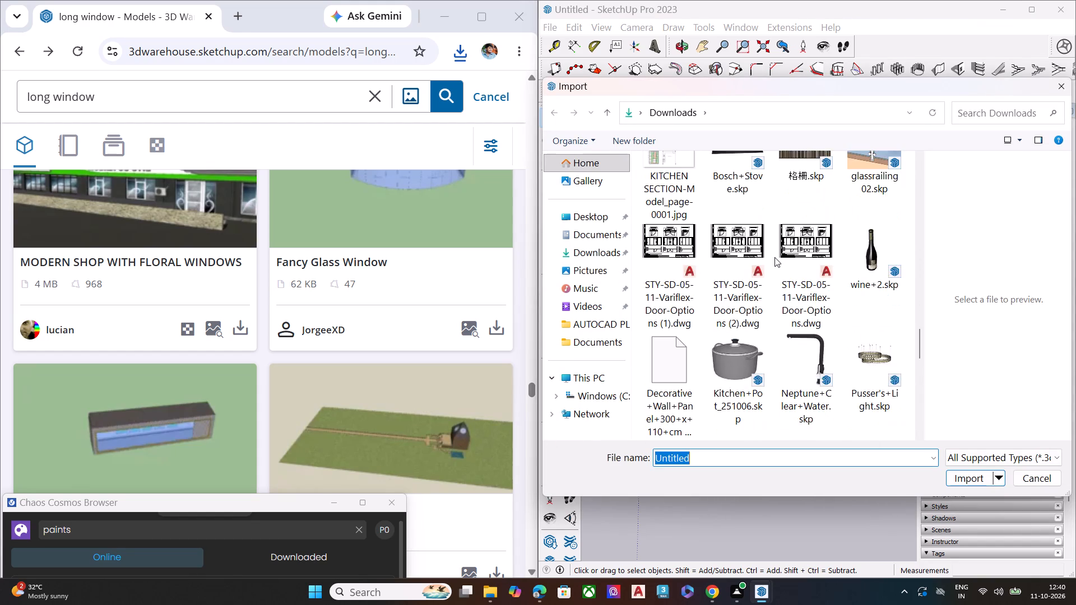
{"action": "scroll", "coordinate": [774, 257], "scroll_direction": "up", "scroll_amount": 3}
{"action": "scroll", "coordinate": [774, 257], "scroll_direction": "down", "scroll_amount": 8}
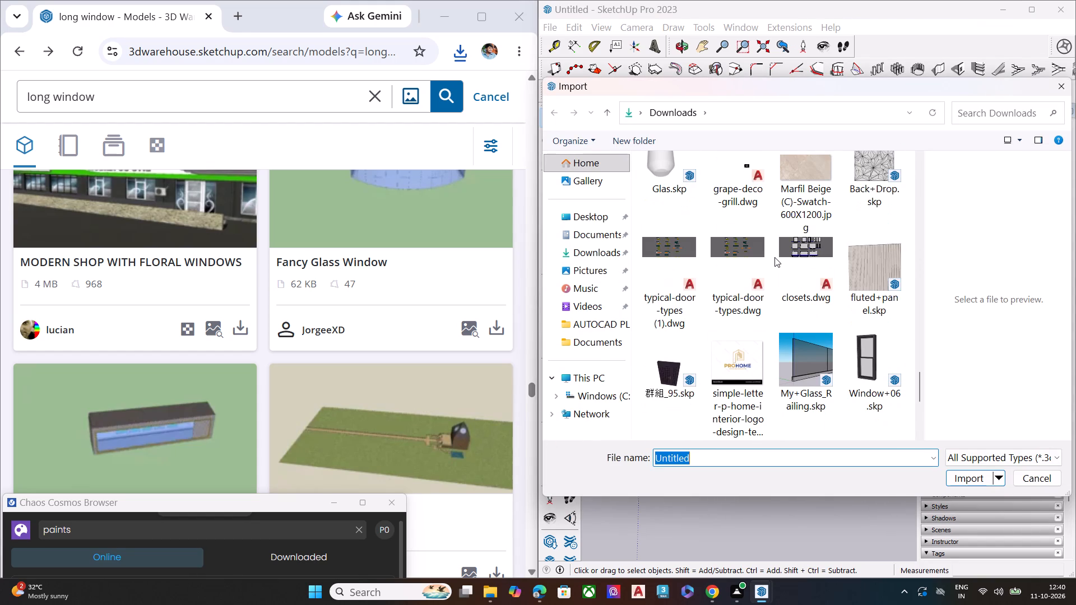
{"action": "scroll", "coordinate": [802, 334], "scroll_direction": "down", "scroll_amount": 3}
{"action": "scroll", "coordinate": [802, 334], "scroll_direction": "up", "scroll_amount": 1}
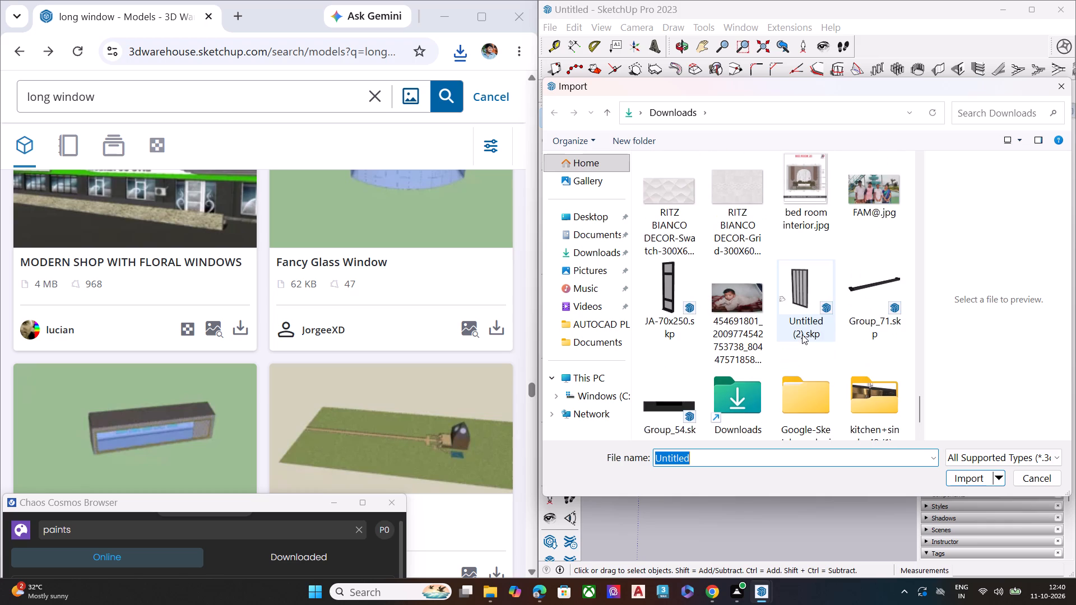
{"action": "scroll", "coordinate": [793, 340], "scroll_direction": "up", "scroll_amount": 1}
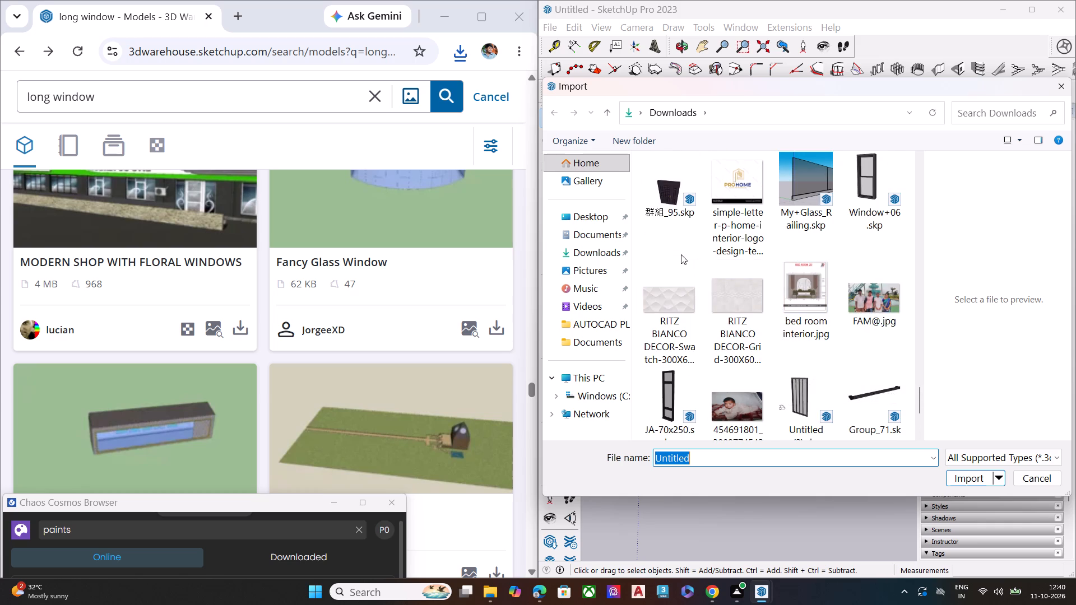
{"action": "scroll", "coordinate": [681, 254], "scroll_direction": "down", "scroll_amount": 4}
{"action": "scroll", "coordinate": [665, 191], "scroll_direction": "up", "scroll_amount": 2}
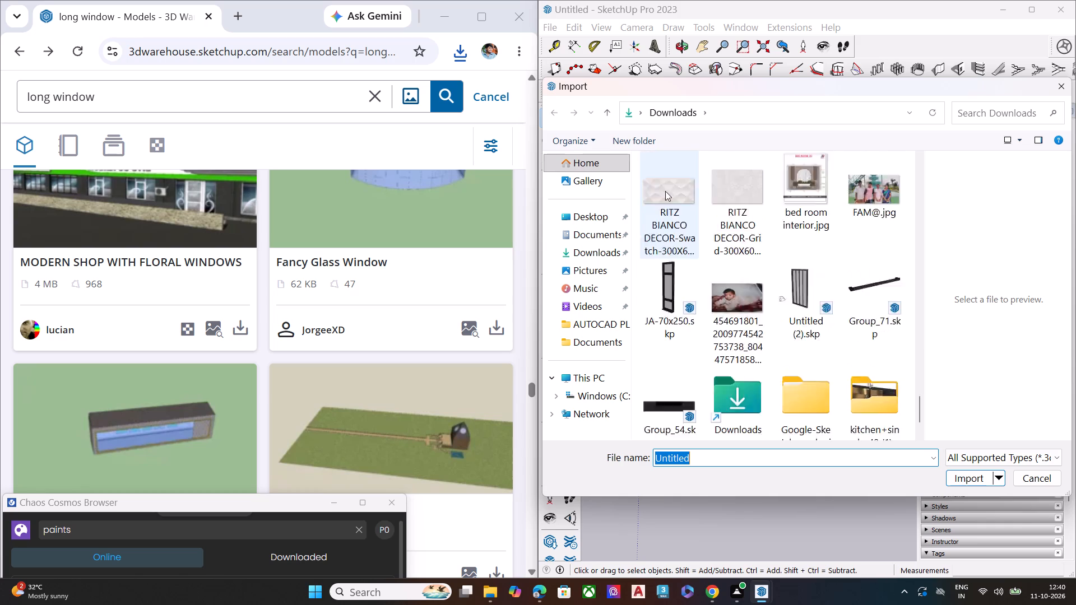
{"action": "left_click", "coordinate": [666, 205]}
{"action": "left_click", "coordinate": [975, 476]}
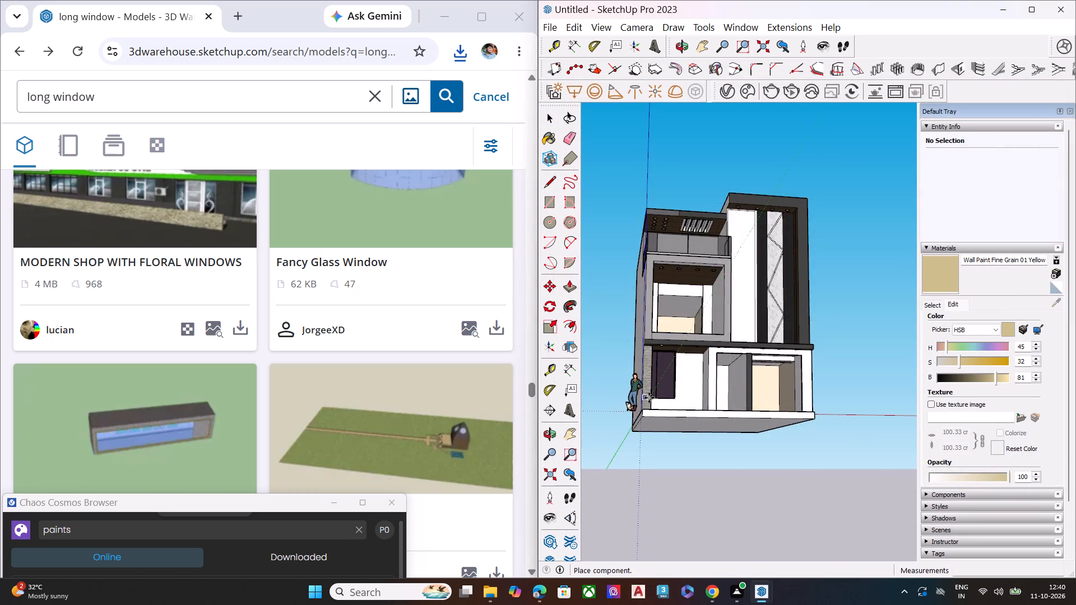
Place the imported door at the lower corner of the back wall in the narrow ground-floor passage.
{"action": "scroll", "coordinate": [652, 397], "scroll_direction": "down", "scroll_amount": 7}
{"action": "middle_click_drag", "start_coordinate": [717, 417], "coordinate": [690, 441]}
{"action": "middle_click_drag", "start_coordinate": [690, 409], "coordinate": [701, 393]}
{"action": "scroll", "coordinate": [704, 388], "scroll_direction": "up", "scroll_amount": 11}
{"action": "middle_click", "coordinate": [704, 387]}
{"action": "middle_click", "coordinate": [705, 387]}
{"action": "middle_click_drag", "start_coordinate": [758, 366], "coordinate": [711, 496]}
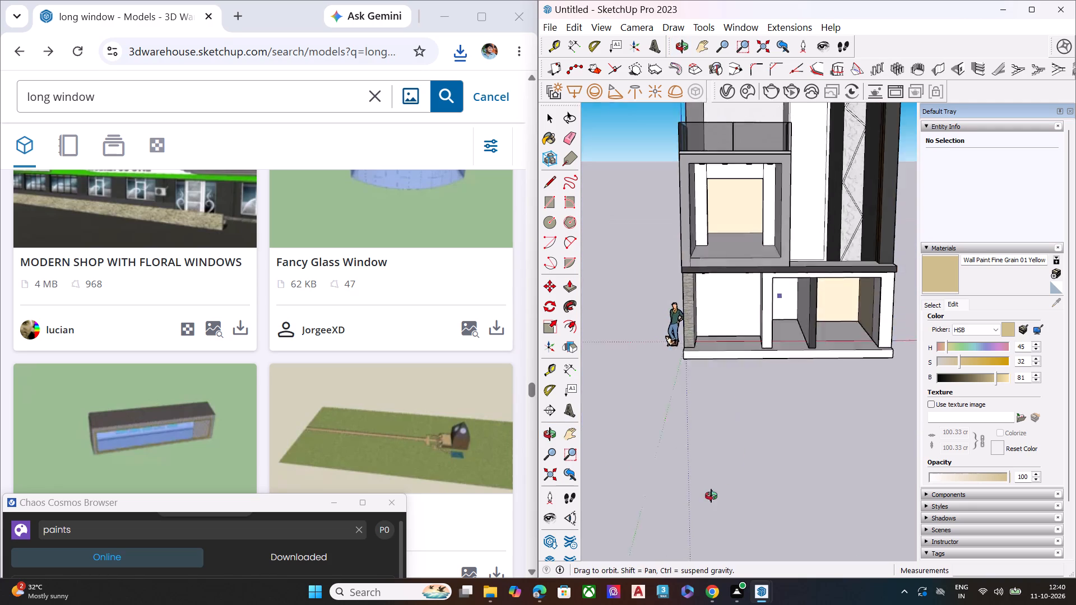
{"action": "middle_click_drag", "start_coordinate": [711, 496], "coordinate": [701, 499]}
{"action": "middle_click_drag", "start_coordinate": [768, 378], "coordinate": [768, 333]}
{"action": "scroll", "coordinate": [768, 377], "scroll_direction": "up", "scroll_amount": 8}
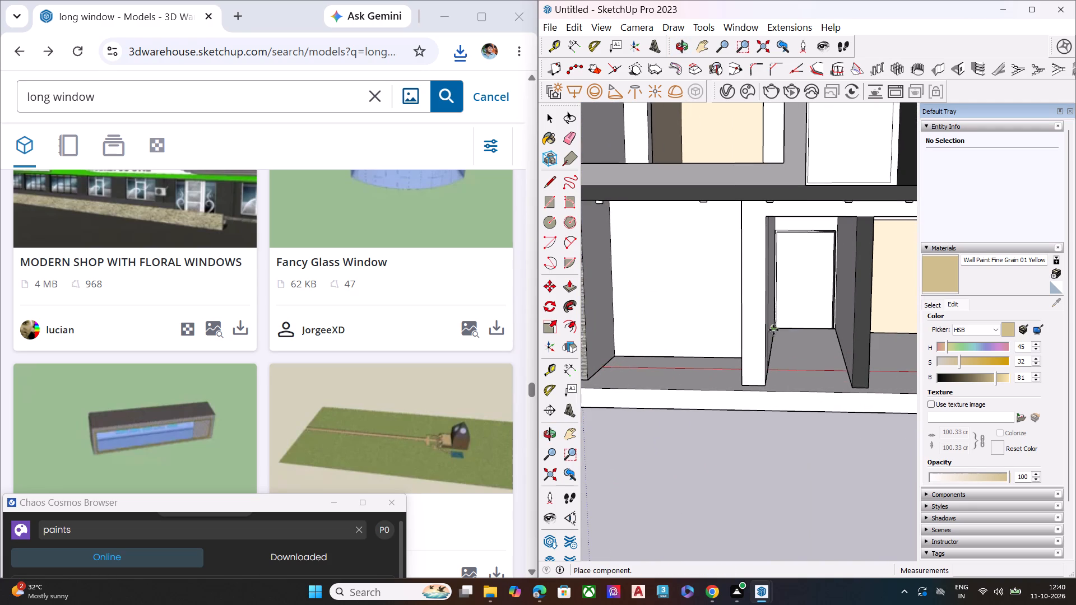
{"action": "left_click", "coordinate": [773, 330]}
{"action": "key", "text": "space"}
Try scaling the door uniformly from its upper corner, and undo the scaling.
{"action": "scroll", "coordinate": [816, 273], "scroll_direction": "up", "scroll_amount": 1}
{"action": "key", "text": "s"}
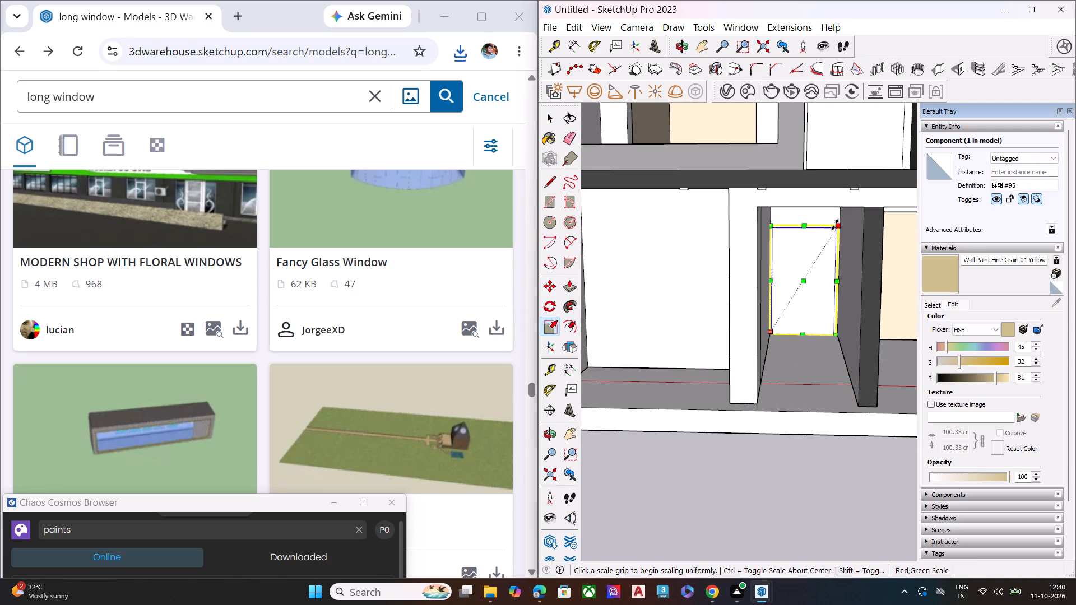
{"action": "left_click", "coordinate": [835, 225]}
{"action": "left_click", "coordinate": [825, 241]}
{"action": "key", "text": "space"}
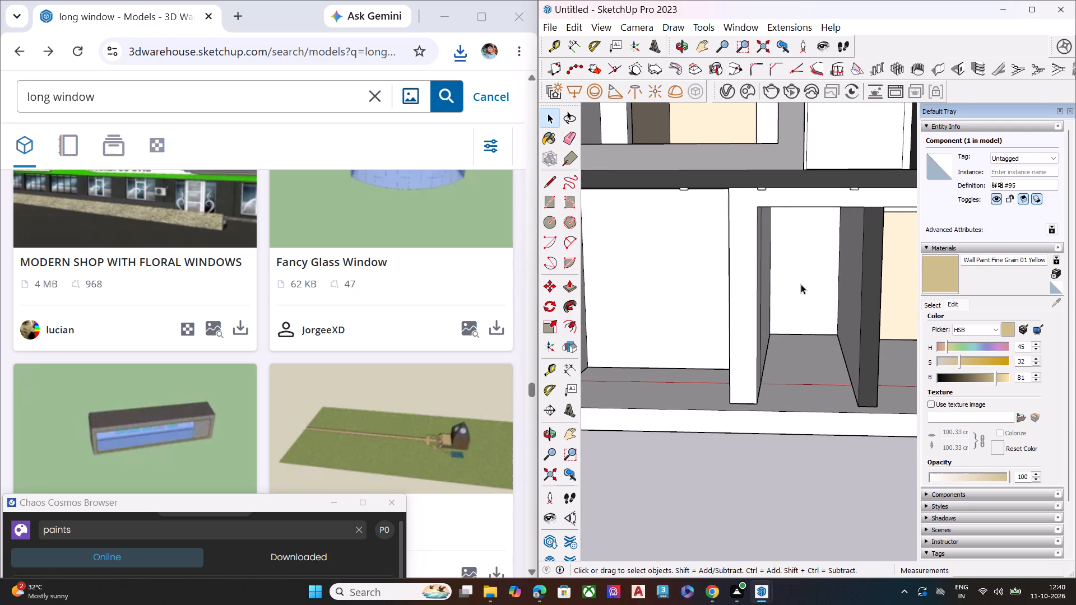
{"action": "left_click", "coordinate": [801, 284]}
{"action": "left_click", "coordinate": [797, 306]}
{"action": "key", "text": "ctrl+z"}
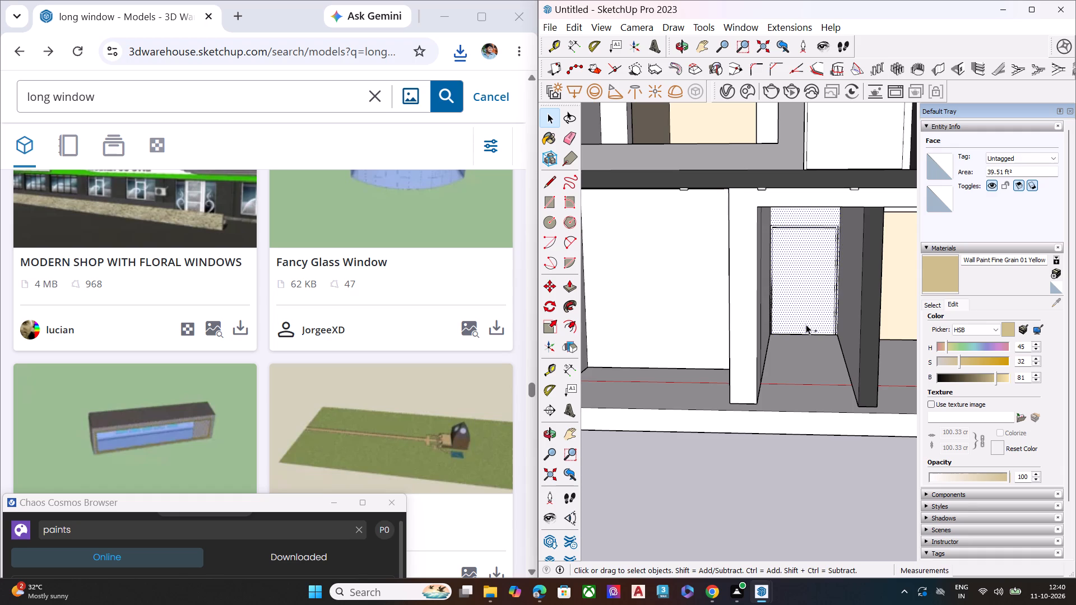
Move the door forward out of the passage's back wall.
{"action": "left_click", "coordinate": [807, 284]}
{"action": "left_click", "coordinate": [827, 225]}
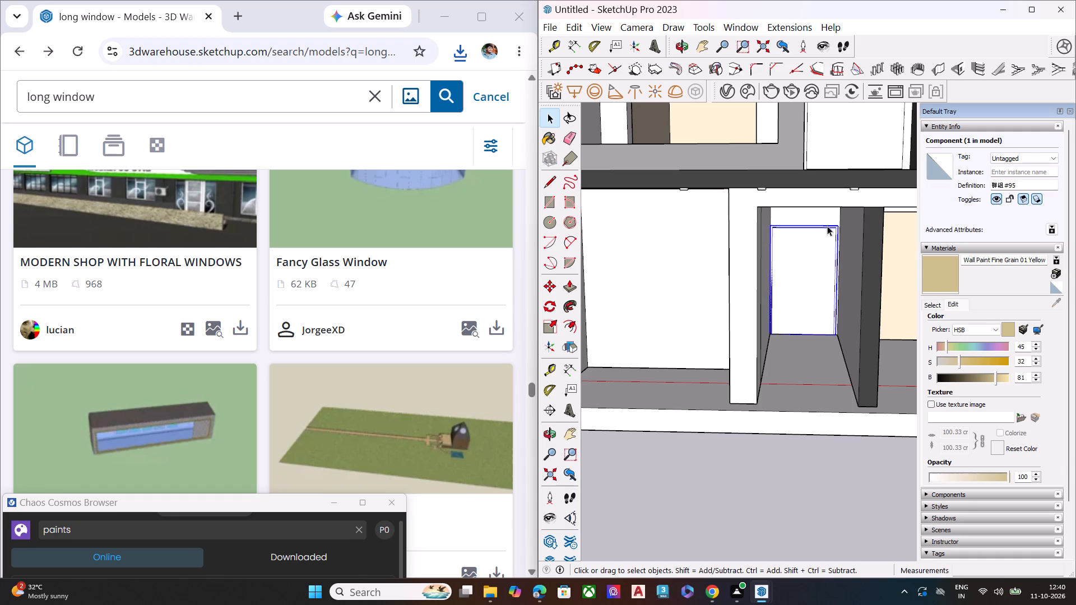
{"action": "key", "text": "m"}
{"action": "left_click", "coordinate": [821, 249]}
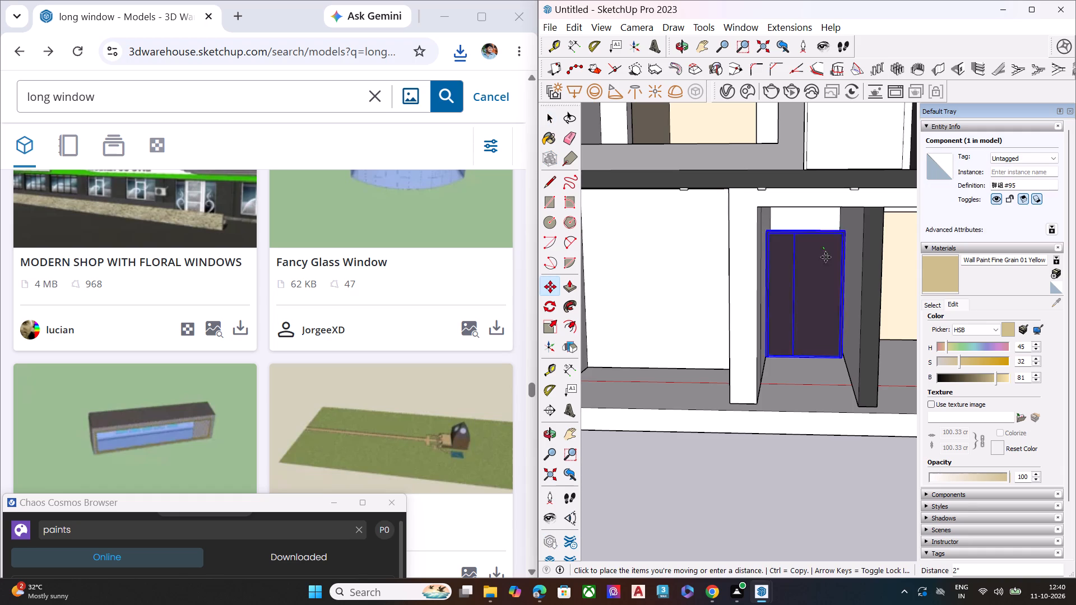
{"action": "left_click", "coordinate": [821, 257]}
{"action": "key", "text": "space"}
Scale the door from its narrow-leaf side edge to about 0.87 along red and 0.50 along green.
{"action": "middle_click_drag", "start_coordinate": [808, 281], "coordinate": [805, 259]}
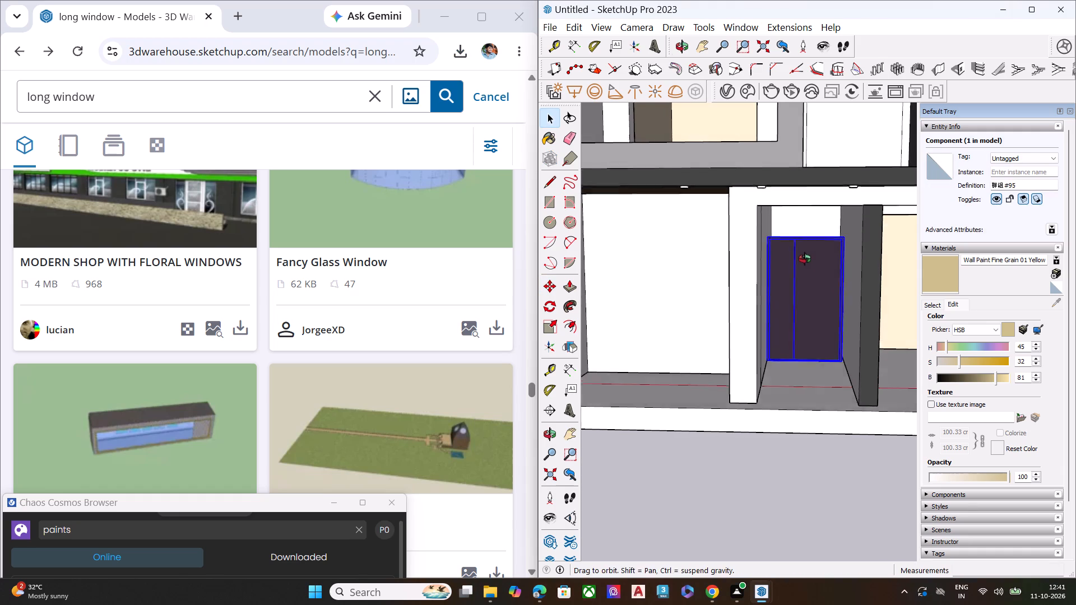
{"action": "middle_click_drag", "start_coordinate": [805, 259], "coordinate": [804, 257]}
{"action": "scroll", "coordinate": [804, 257], "scroll_direction": "up", "scroll_amount": 5}
{"action": "key", "text": "s"}
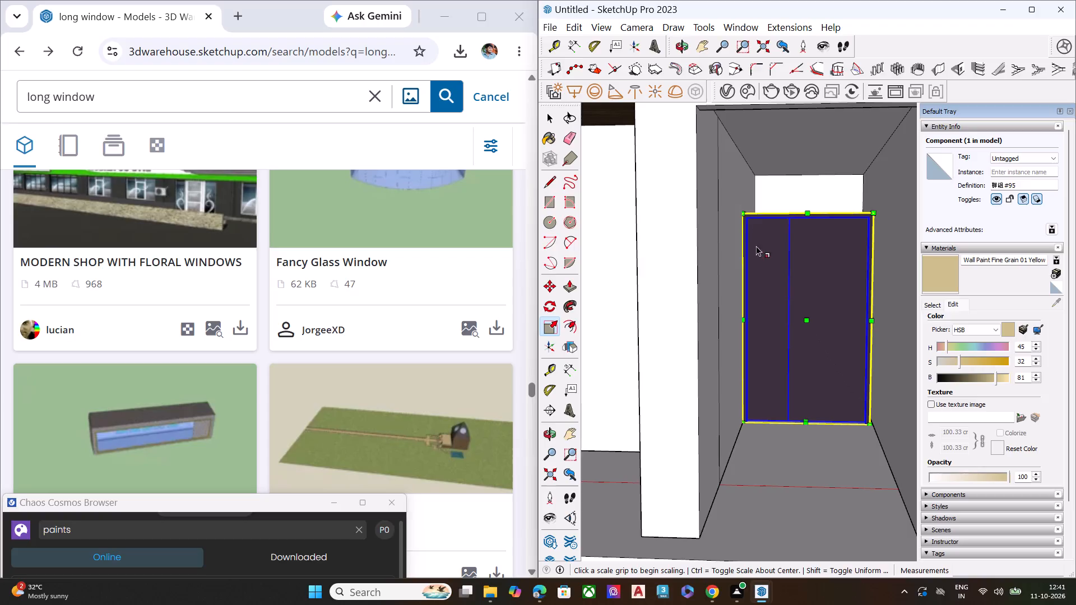
{"action": "left_click", "coordinate": [750, 319]}
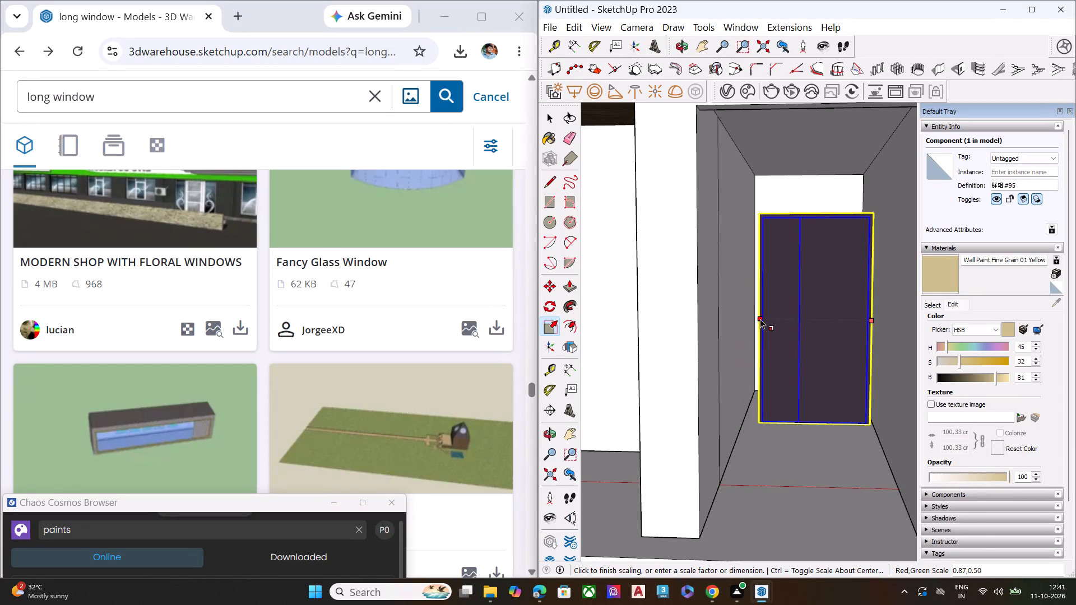
{"action": "left_click", "coordinate": [759, 320]}
Scale the door narrower from its wide-leaf side edge to fit the passage width.
{"action": "scroll", "coordinate": [879, 318], "scroll_direction": "up", "scroll_amount": 2}
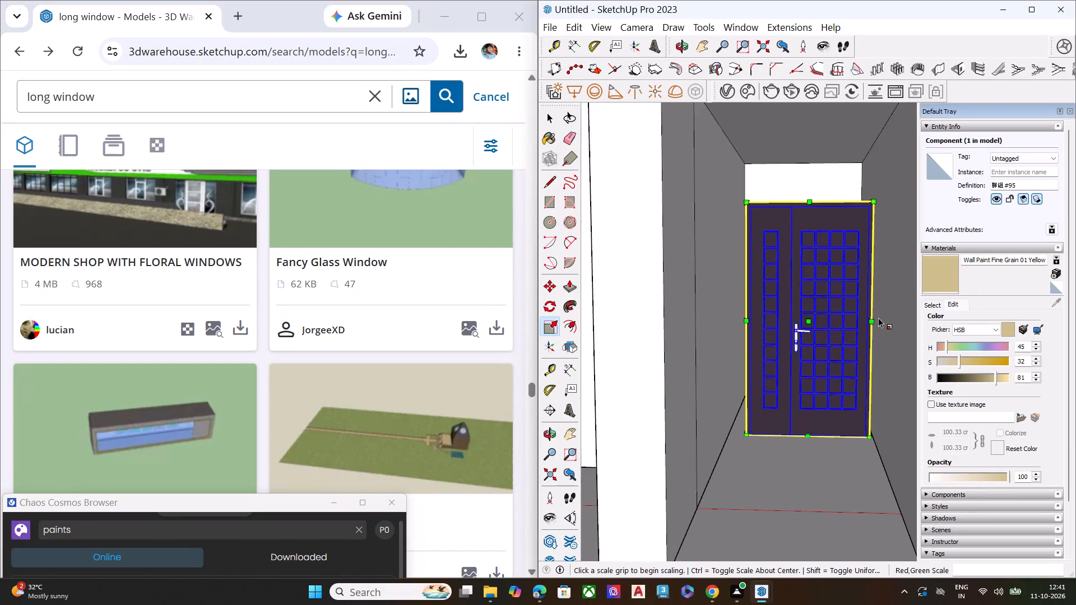
{"action": "scroll", "coordinate": [878, 318], "scroll_direction": "up", "scroll_amount": 4}
{"action": "scroll", "coordinate": [878, 318], "scroll_direction": "down", "scroll_amount": 1}
{"action": "scroll", "coordinate": [878, 318], "scroll_direction": "up", "scroll_amount": 8}
{"action": "scroll", "coordinate": [869, 319], "scroll_direction": "down", "scroll_amount": 3}
{"action": "scroll", "coordinate": [869, 319], "scroll_direction": "up", "scroll_amount": 4}
{"action": "scroll", "coordinate": [864, 325], "scroll_direction": "down", "scroll_amount": 1}
{"action": "middle_click_drag", "start_coordinate": [875, 335], "coordinate": [893, 367]}
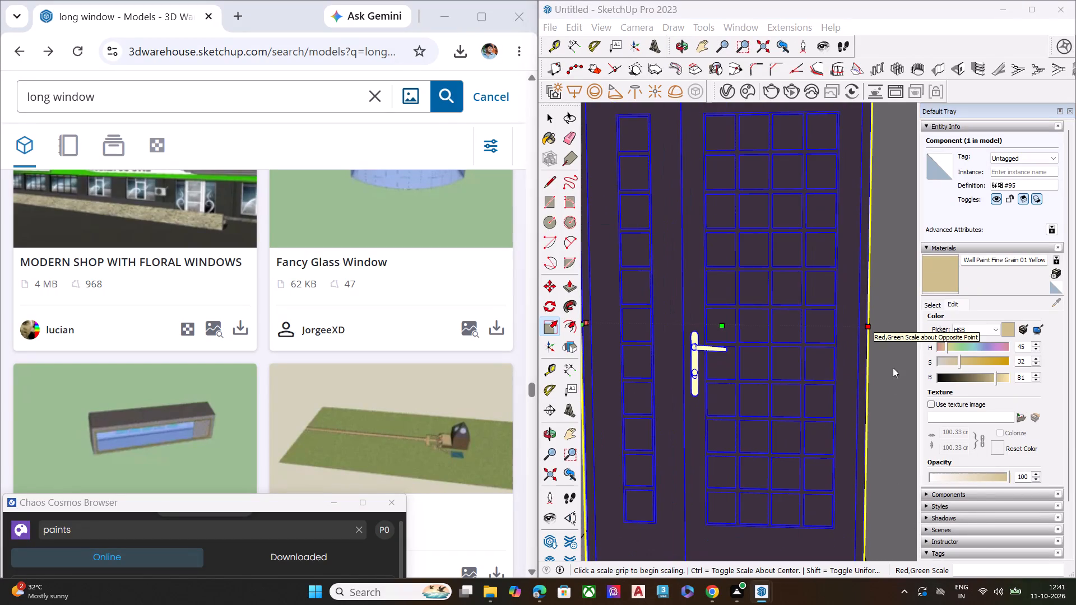
{"action": "middle_click_drag", "start_coordinate": [893, 367], "coordinate": [887, 425]}
{"action": "scroll", "coordinate": [832, 386], "scroll_direction": "up", "scroll_amount": 1}
{"action": "scroll", "coordinate": [787, 307], "scroll_direction": "down", "scroll_amount": 4}
{"action": "middle_click_drag", "start_coordinate": [797, 322], "coordinate": [864, 366]}
{"action": "scroll", "coordinate": [874, 338], "scroll_direction": "up", "scroll_amount": 8}
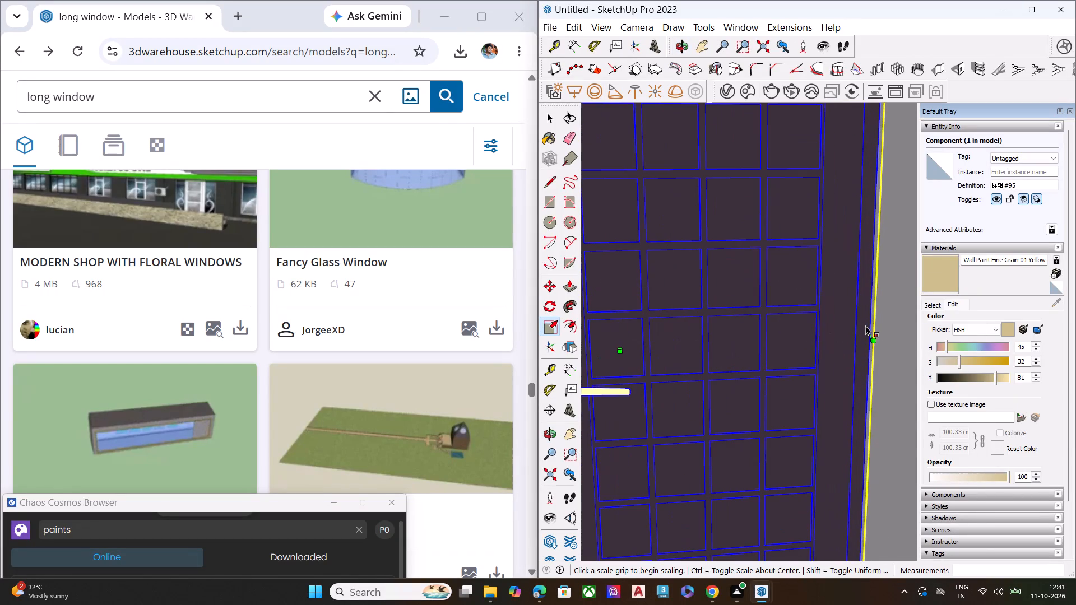
{"action": "left_click", "coordinate": [869, 333]}
{"action": "left_click", "coordinate": [848, 339]}
Move the door up and back so its lower corner snaps to the passage's rear floor corner.
{"action": "scroll", "coordinate": [758, 314], "scroll_direction": "down", "scroll_amount": 3}
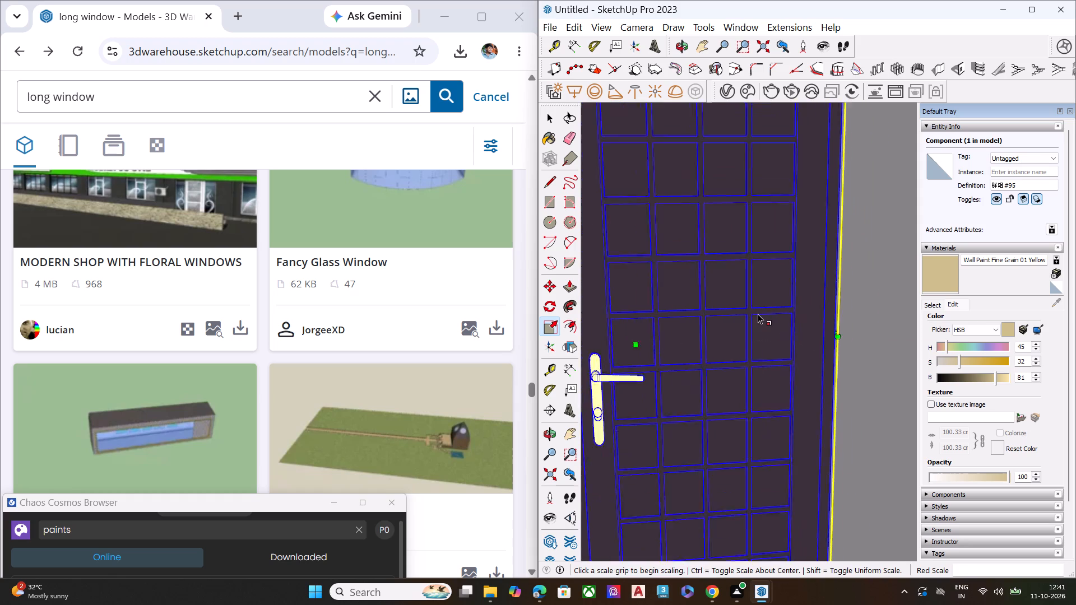
{"action": "scroll", "coordinate": [758, 314], "scroll_direction": "down", "scroll_amount": 17}
{"action": "middle_click_drag", "start_coordinate": [758, 364], "coordinate": [725, 348]}
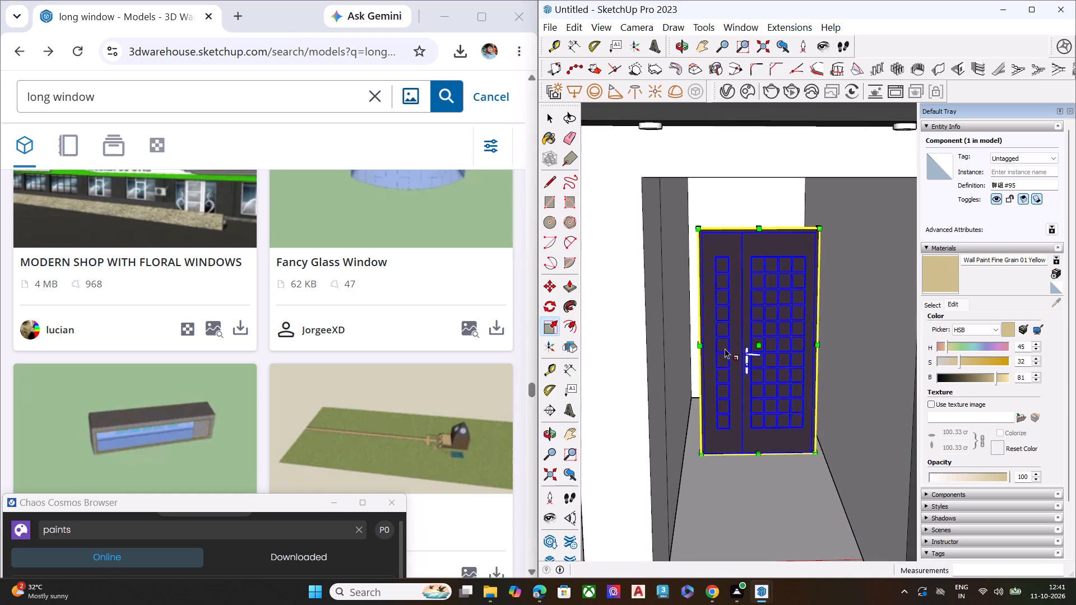
{"action": "key", "text": "m"}
{"action": "left_click", "coordinate": [699, 231]}
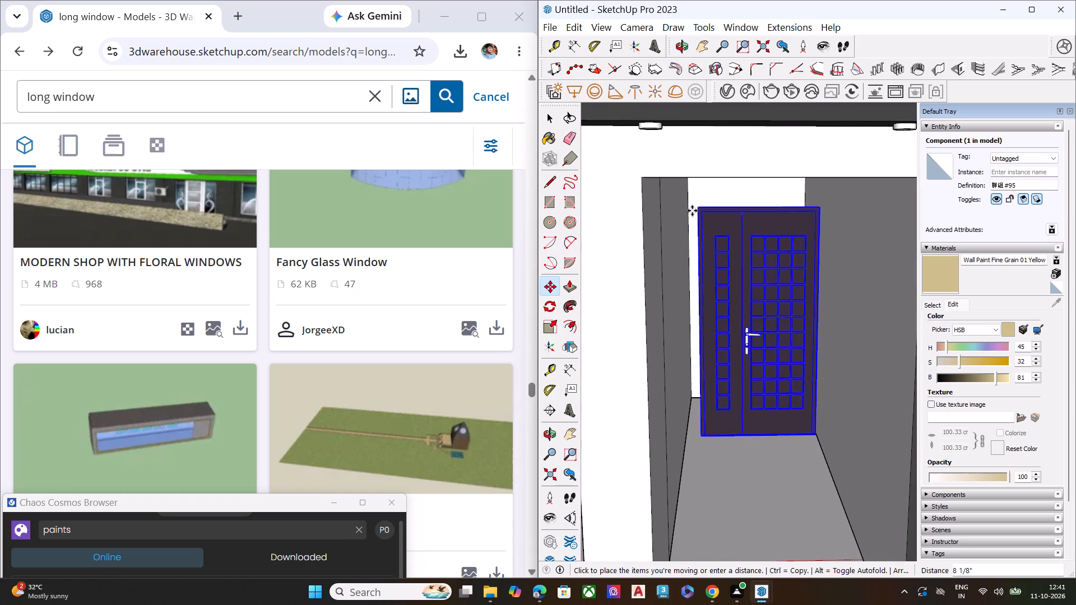
{"action": "left_click", "coordinate": [693, 211]}
{"action": "middle_click_drag", "start_coordinate": [734, 240], "coordinate": [746, 260]}
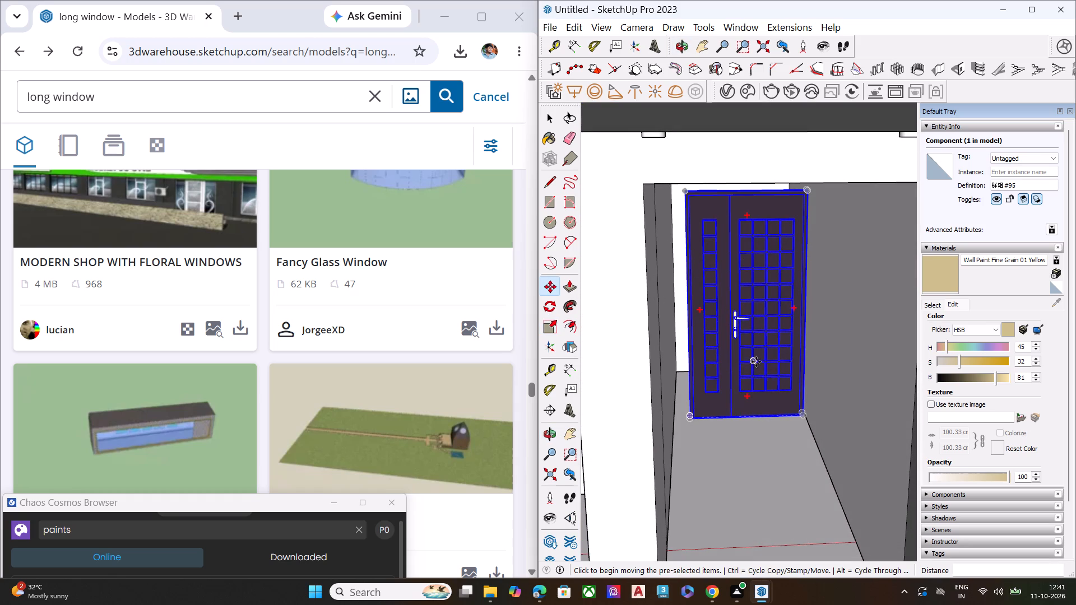
{"action": "left_click", "coordinate": [806, 417]}
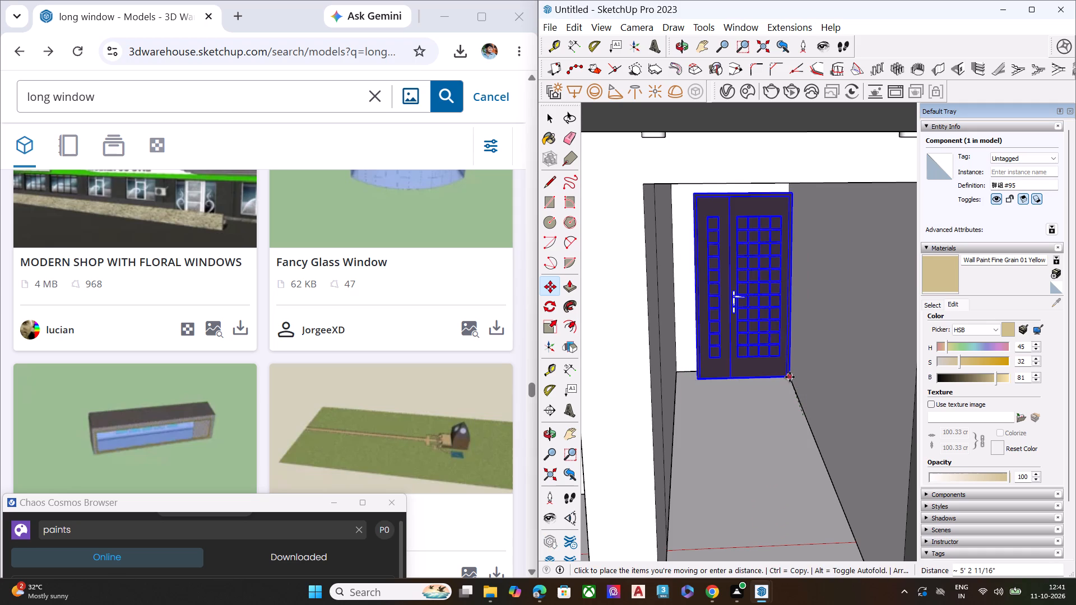
{"action": "left_click", "coordinate": [790, 377]}
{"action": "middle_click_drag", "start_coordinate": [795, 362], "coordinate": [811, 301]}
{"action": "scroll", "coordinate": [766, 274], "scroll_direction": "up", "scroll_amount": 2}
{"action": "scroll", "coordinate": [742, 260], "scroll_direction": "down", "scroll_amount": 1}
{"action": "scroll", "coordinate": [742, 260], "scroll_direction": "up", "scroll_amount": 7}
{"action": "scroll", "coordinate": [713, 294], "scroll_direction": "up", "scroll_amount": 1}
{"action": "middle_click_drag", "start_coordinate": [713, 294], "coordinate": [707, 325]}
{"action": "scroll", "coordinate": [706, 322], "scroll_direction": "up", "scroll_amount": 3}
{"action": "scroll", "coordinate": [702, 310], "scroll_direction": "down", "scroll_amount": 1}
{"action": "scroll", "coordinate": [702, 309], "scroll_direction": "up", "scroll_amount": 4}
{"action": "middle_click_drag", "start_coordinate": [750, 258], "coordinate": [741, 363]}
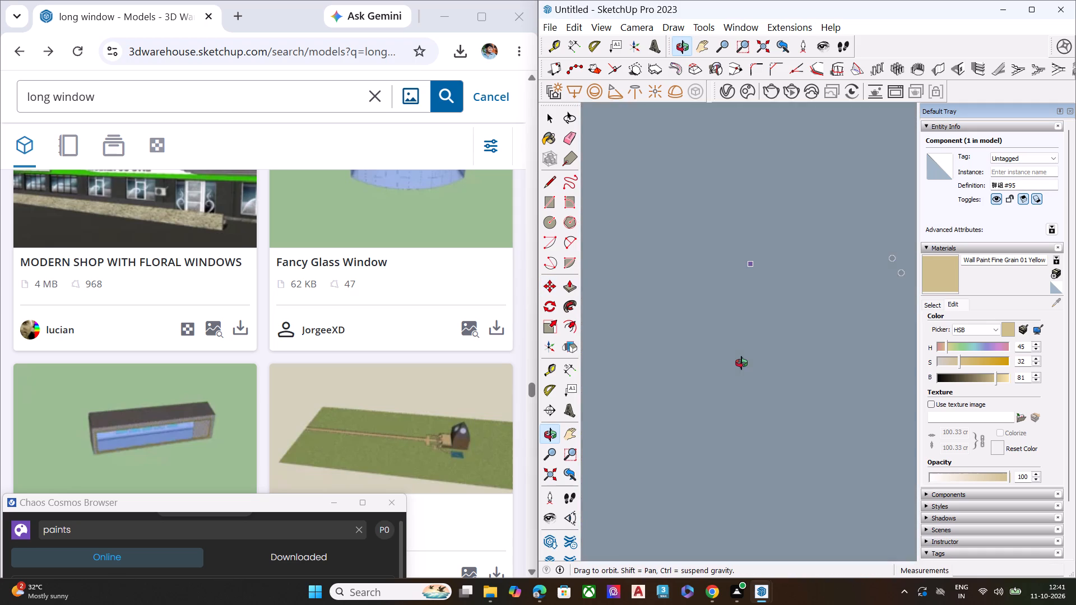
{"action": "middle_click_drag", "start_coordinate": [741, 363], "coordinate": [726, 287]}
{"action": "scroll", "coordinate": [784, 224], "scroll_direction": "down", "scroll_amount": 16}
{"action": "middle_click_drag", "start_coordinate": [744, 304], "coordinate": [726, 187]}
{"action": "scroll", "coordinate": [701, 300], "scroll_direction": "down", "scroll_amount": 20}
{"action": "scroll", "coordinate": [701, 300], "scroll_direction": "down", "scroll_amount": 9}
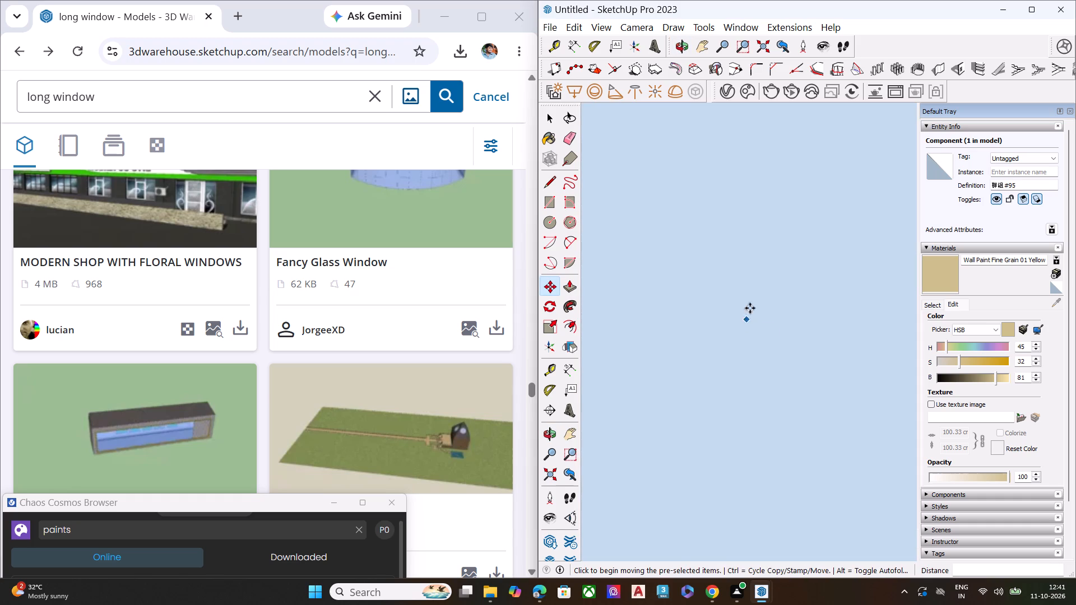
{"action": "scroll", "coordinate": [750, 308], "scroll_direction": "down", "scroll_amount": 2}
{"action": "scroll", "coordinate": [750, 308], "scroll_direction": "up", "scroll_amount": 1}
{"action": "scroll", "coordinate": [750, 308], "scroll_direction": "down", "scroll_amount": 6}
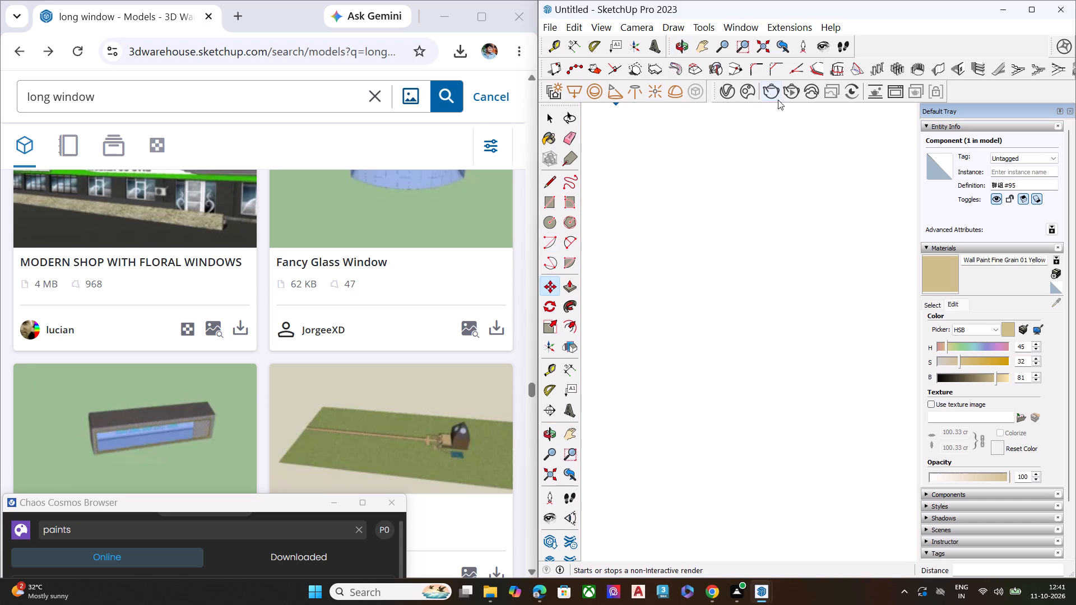
Shift the entrance door sideways by about 2" at the passage's rear floor corner so it clears the side wall.
{"action": "left_click", "coordinate": [552, 476]}
{"action": "scroll", "coordinate": [769, 484], "scroll_direction": "up", "scroll_amount": 11}
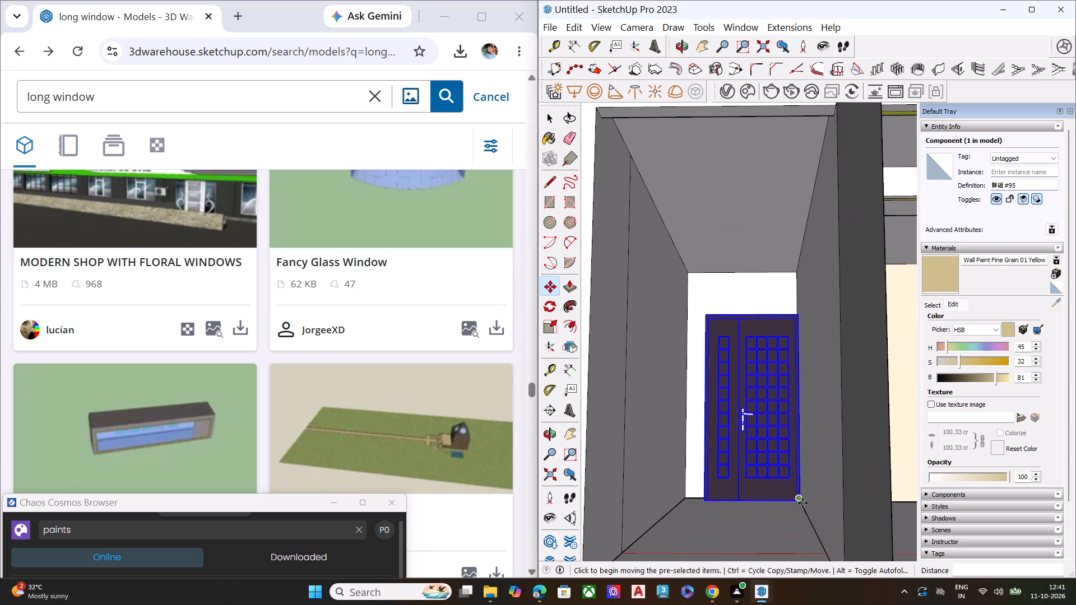
{"action": "left_click", "coordinate": [803, 503]}
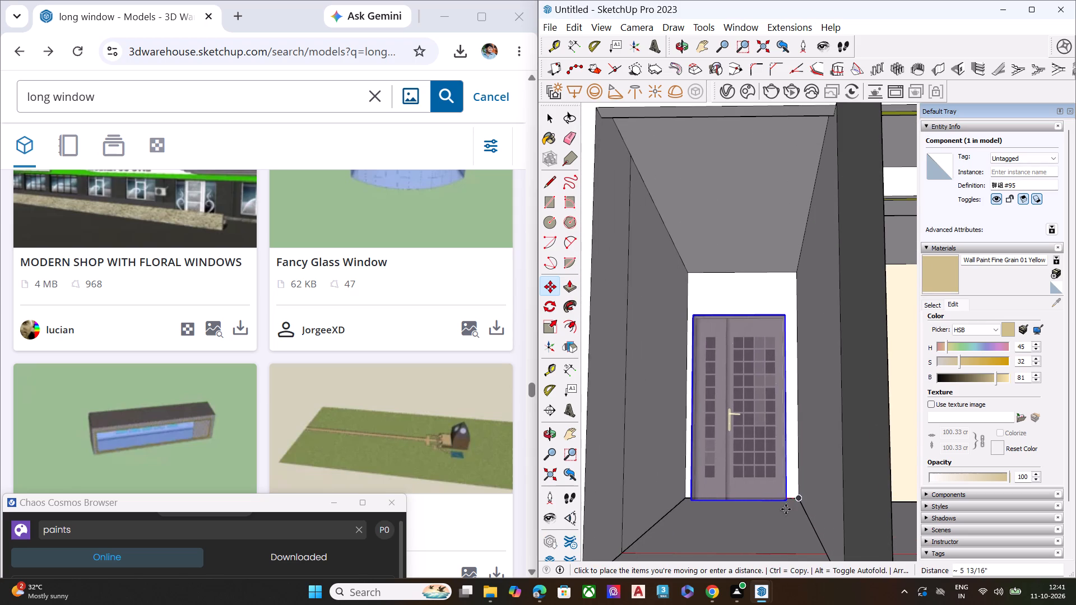
{"action": "left_click", "coordinate": [799, 505]}
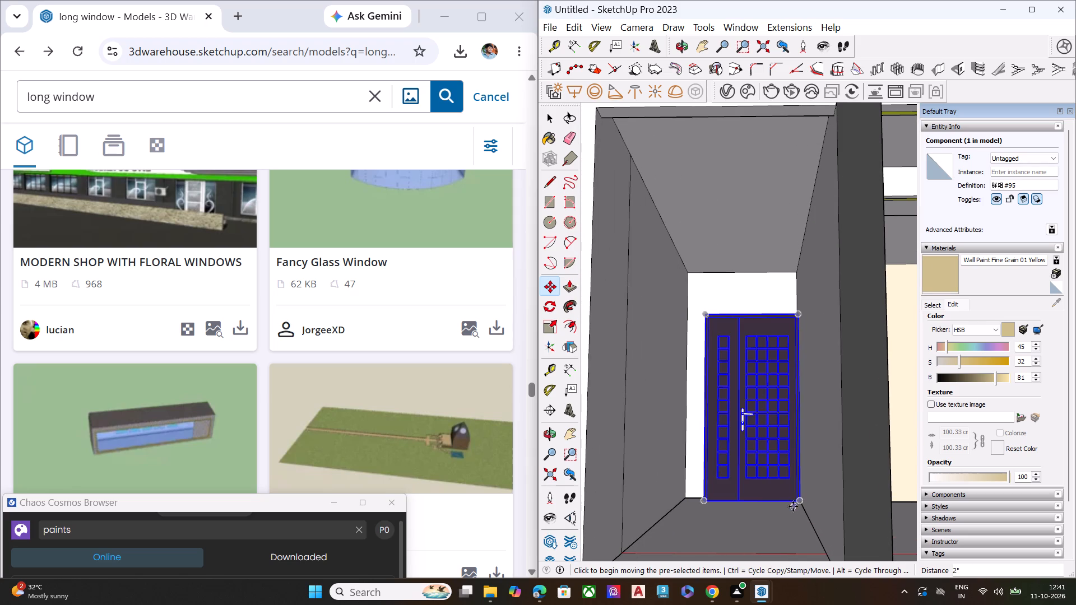
{"action": "scroll", "coordinate": [788, 492], "scroll_direction": "up", "scroll_amount": 2}
{"action": "key", "text": "m"}
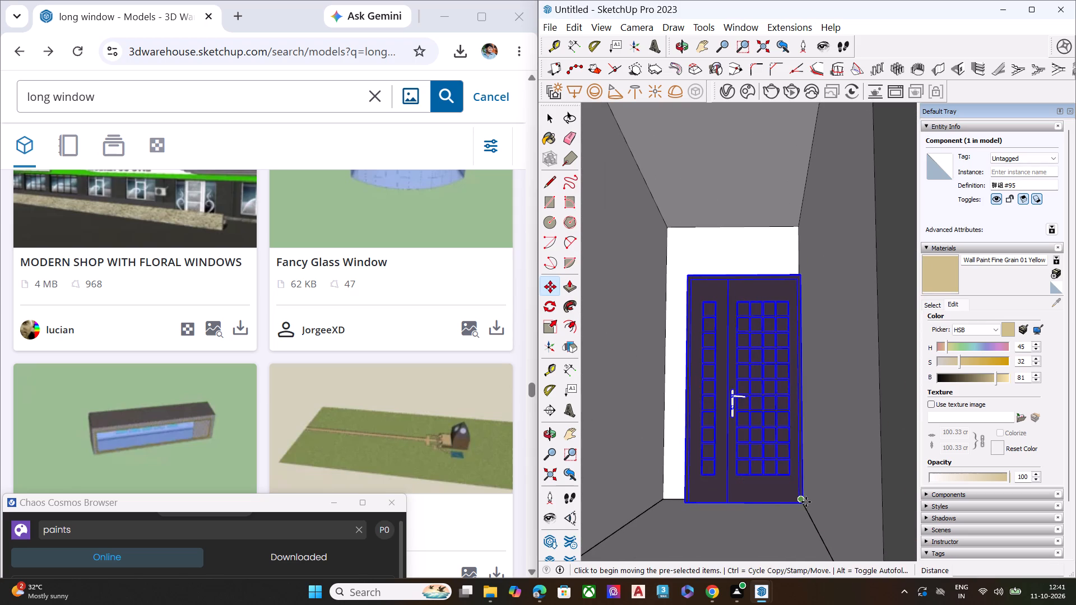
{"action": "left_click", "coordinate": [806, 502]}
{"action": "left_click", "coordinate": [790, 505]}
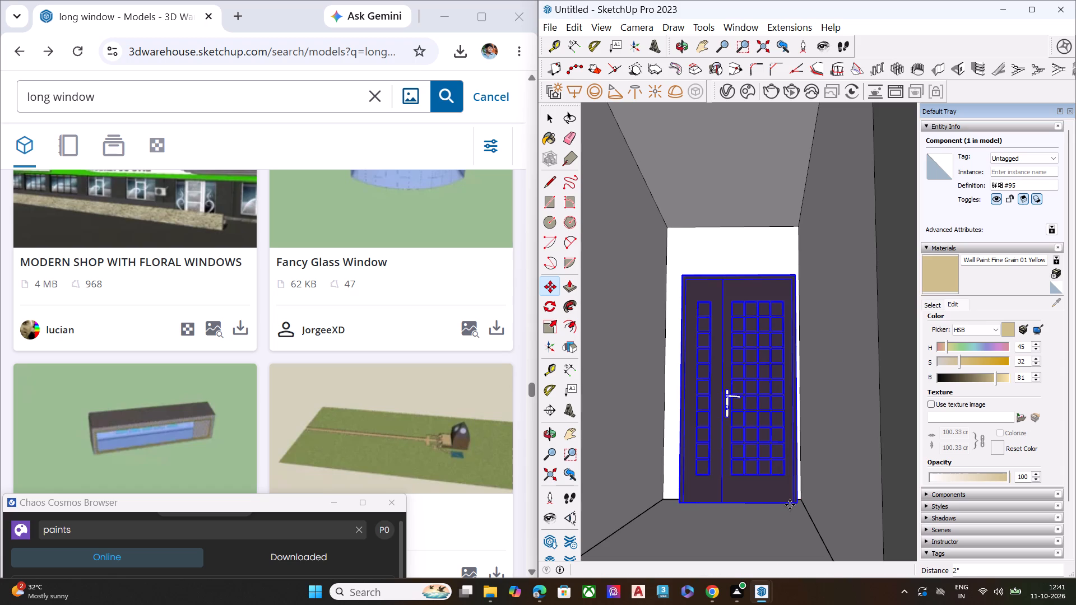
{"action": "left_click", "coordinate": [798, 504]}
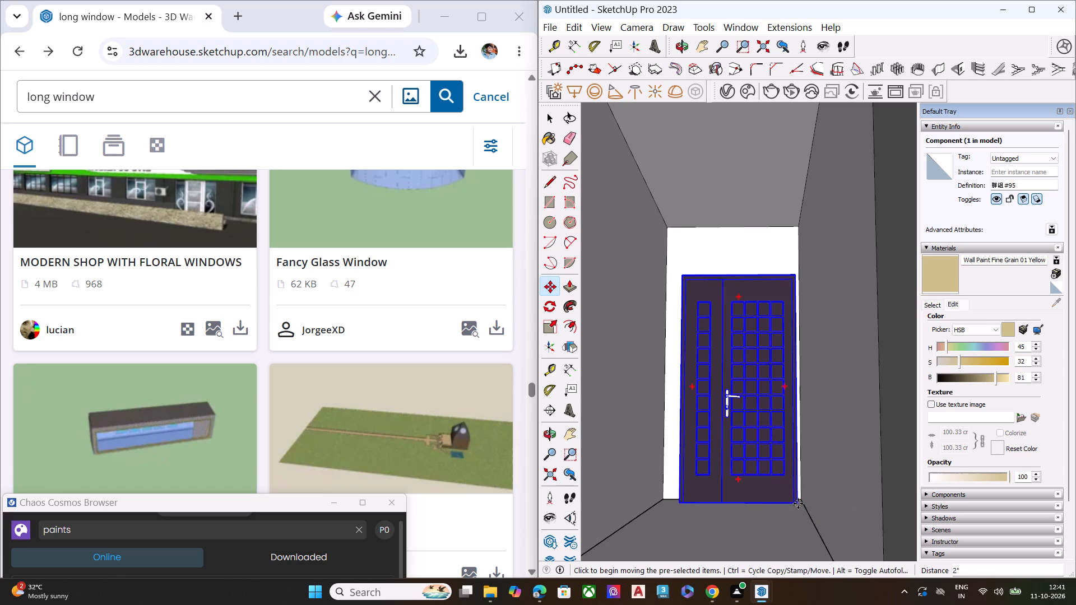
{"action": "left_click", "coordinate": [789, 504]}
Examine the placed entrance door up close and within the whole facade from several angles.
{"action": "scroll", "coordinate": [781, 399], "scroll_direction": "up", "scroll_amount": 9}
{"action": "middle_click_drag", "start_coordinate": [801, 355], "coordinate": [801, 440]}
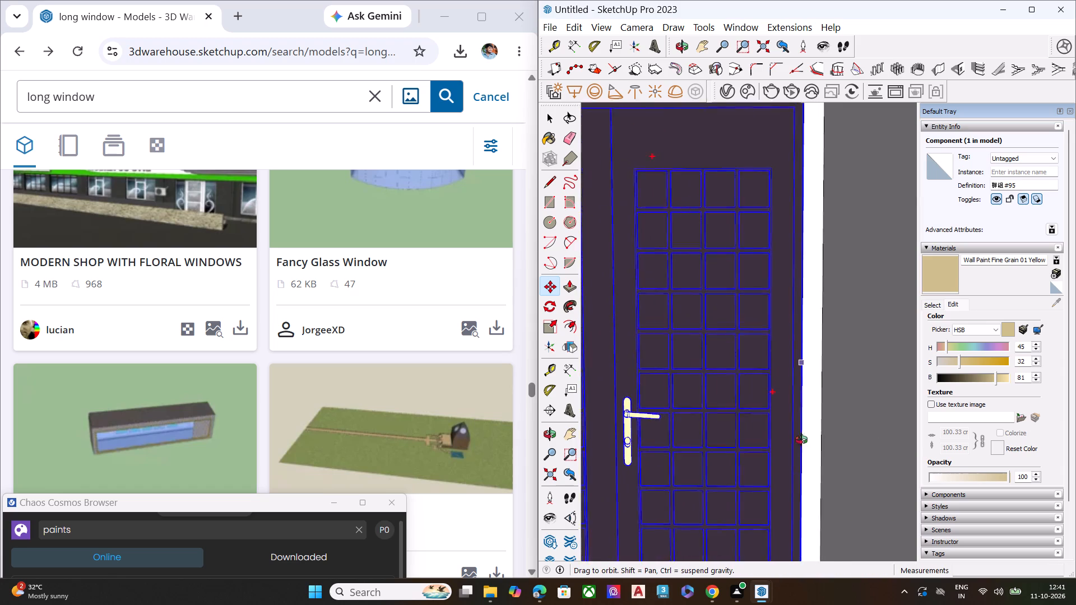
{"action": "middle_click_drag", "start_coordinate": [801, 440], "coordinate": [806, 505]}
{"action": "scroll", "coordinate": [803, 487], "scroll_direction": "up", "scroll_amount": 2}
{"action": "scroll", "coordinate": [801, 473], "scroll_direction": "down", "scroll_amount": 8}
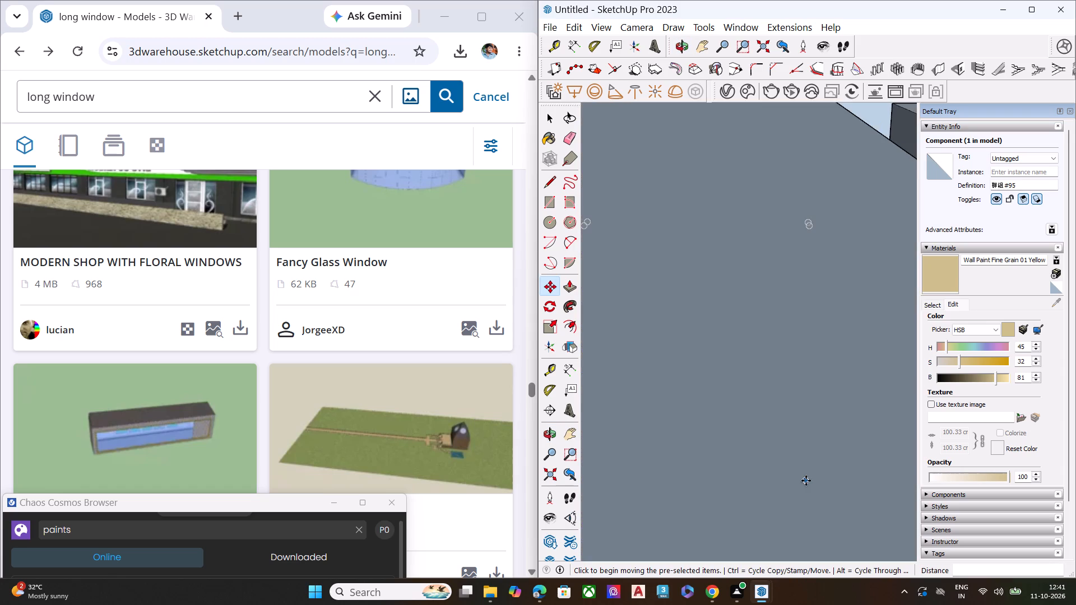
{"action": "middle_click_drag", "start_coordinate": [806, 481], "coordinate": [785, 421]}
{"action": "left_click", "coordinate": [555, 476]}
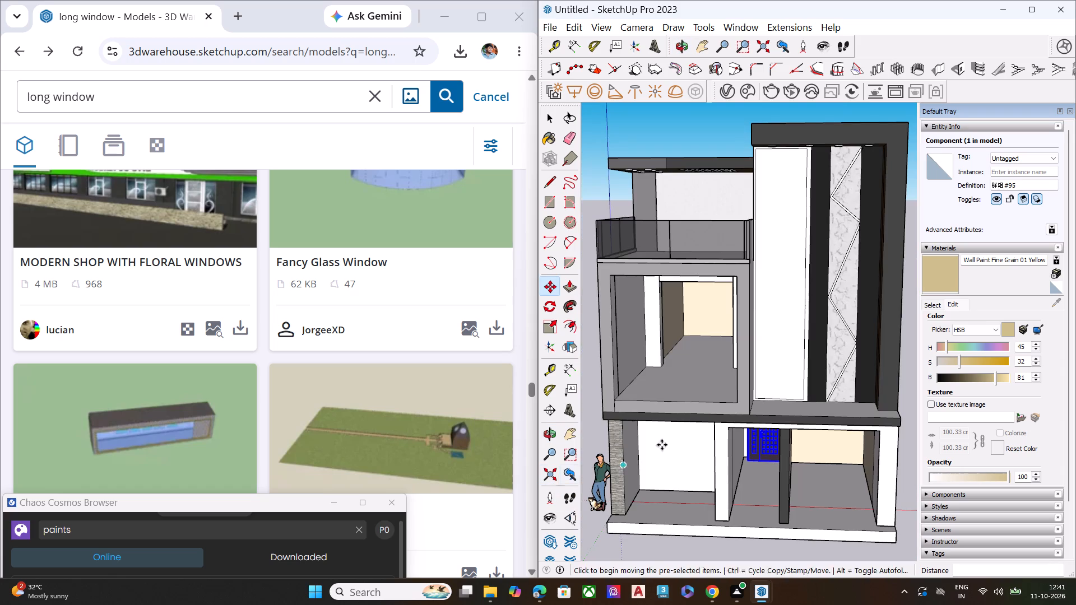
{"action": "middle_click_drag", "start_coordinate": [756, 459], "coordinate": [773, 409]}
{"action": "key", "text": "space"}
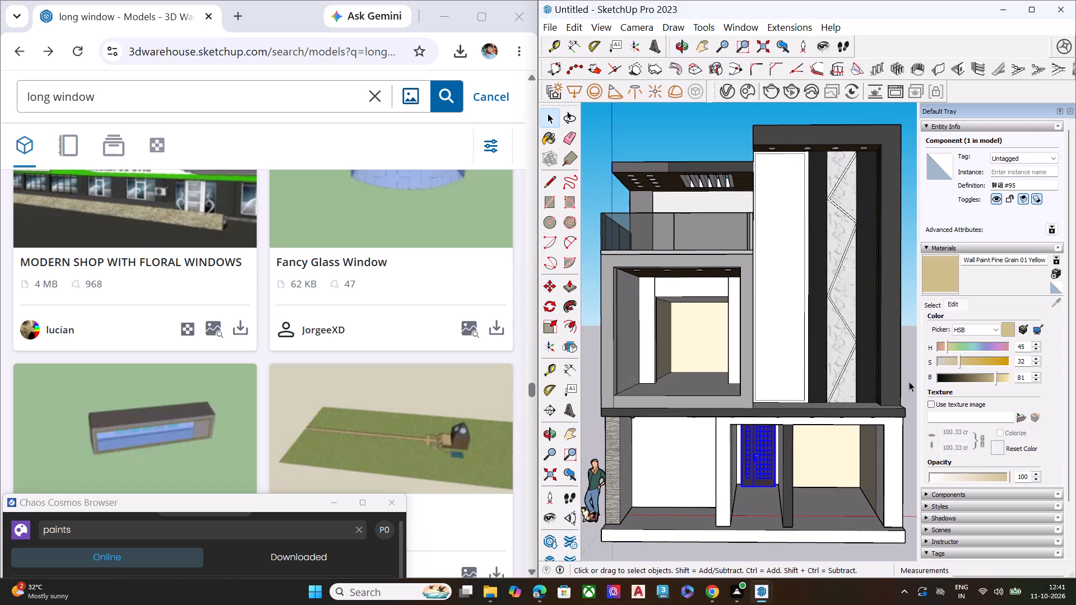
{"action": "left_click", "coordinate": [909, 381]}
{"action": "scroll", "coordinate": [717, 392], "scroll_direction": "down", "scroll_amount": 7}
{"action": "middle_click_drag", "start_coordinate": [727, 457], "coordinate": [783, 446]}
{"action": "scroll", "coordinate": [727, 457], "scroll_direction": "up", "scroll_amount": 1}
{"action": "scroll", "coordinate": [787, 445], "scroll_direction": "up", "scroll_amount": 6}
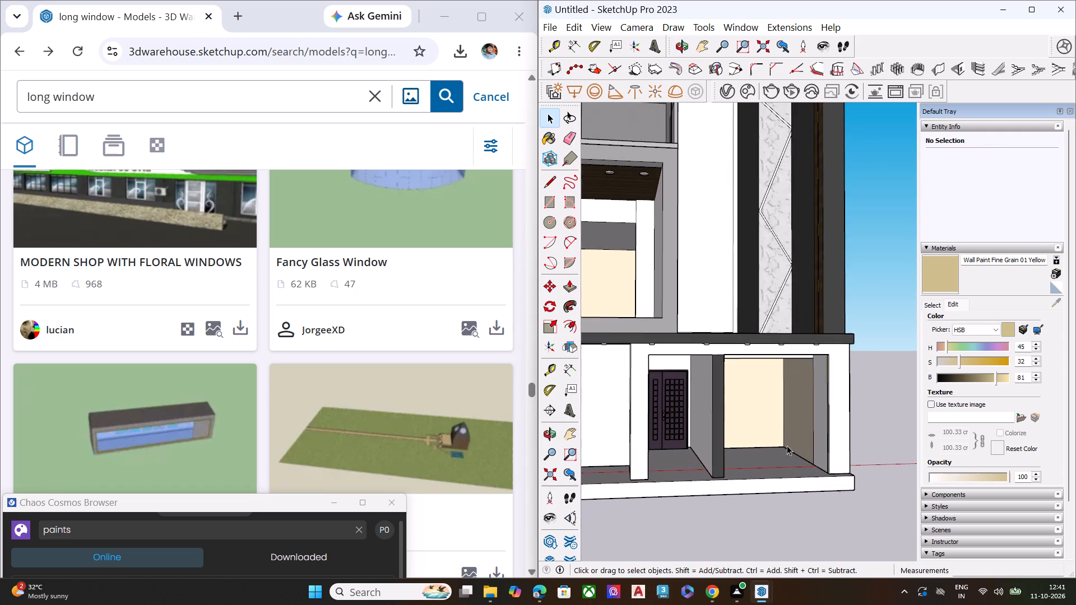
{"action": "scroll", "coordinate": [832, 450], "scroll_direction": "down", "scroll_amount": 7}
{"action": "middle_click_drag", "start_coordinate": [739, 472], "coordinate": [770, 426]}
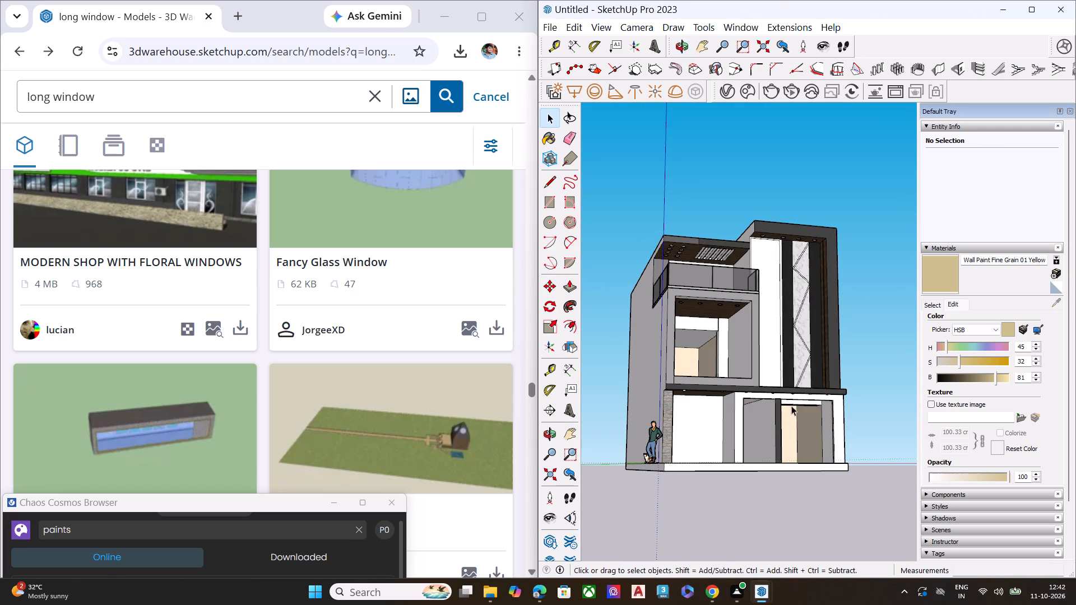
{"action": "scroll", "coordinate": [772, 384], "scroll_direction": "up", "scroll_amount": 4}
{"action": "scroll", "coordinate": [746, 401], "scroll_direction": "down", "scroll_amount": 2}
{"action": "scroll", "coordinate": [729, 412], "scroll_direction": "up", "scroll_amount": 1}
{"action": "scroll", "coordinate": [729, 412], "scroll_direction": "down", "scroll_amount": 5}
{"action": "scroll", "coordinate": [748, 413], "scroll_direction": "up", "scroll_amount": 1}
{"action": "middle_click_drag", "start_coordinate": [748, 413], "coordinate": [601, 427]}
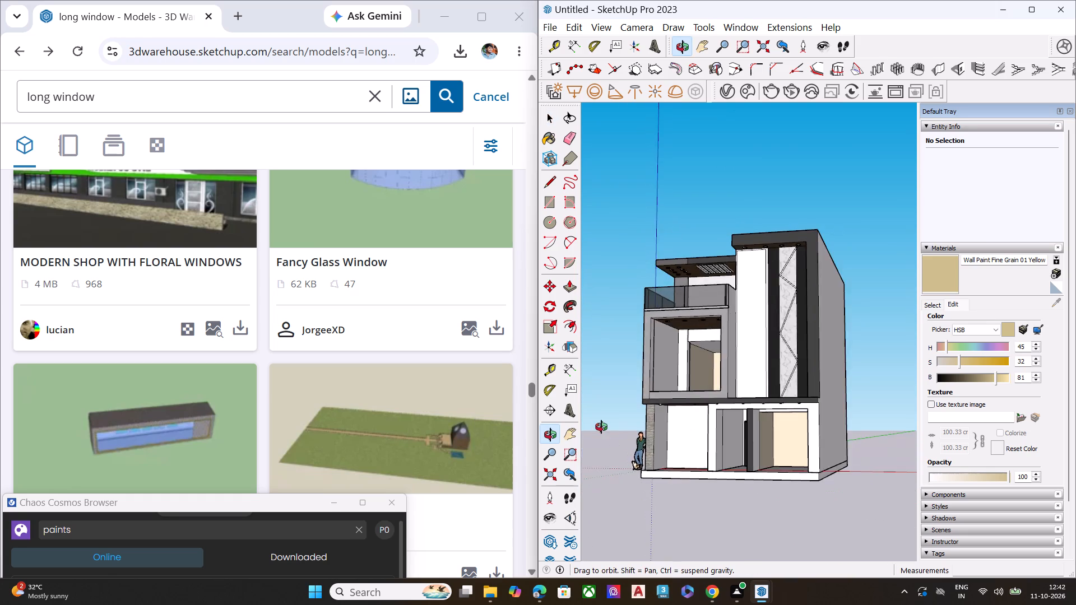
{"action": "middle_click_drag", "start_coordinate": [601, 427], "coordinate": [693, 384]}
{"action": "scroll", "coordinate": [773, 401], "scroll_direction": "up", "scroll_amount": 4}
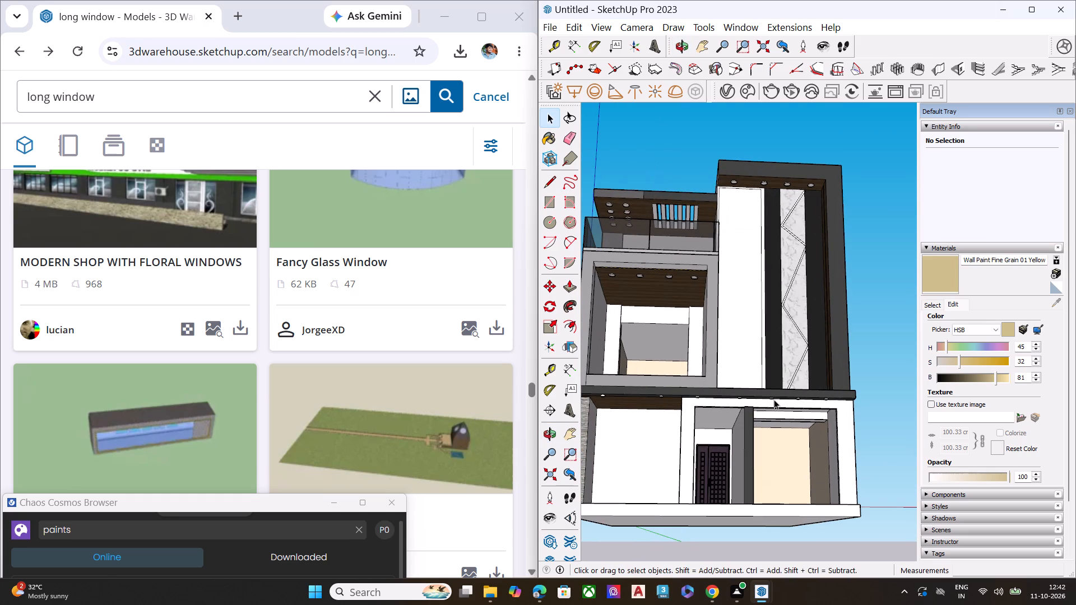
Paint the entrance passage's ceiling, side walls and front inner reveal with Wall Paint Fine Grain 01 Yellow.
{"action": "left_click", "coordinate": [947, 270]}
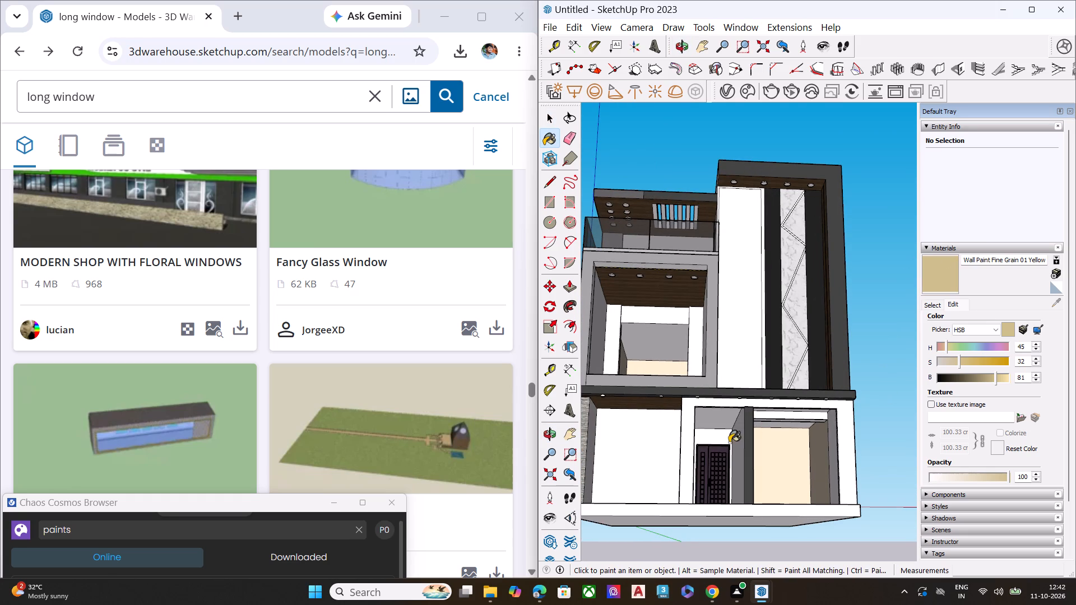
{"action": "scroll", "coordinate": [729, 443], "scroll_direction": "up", "scroll_amount": 6}
{"action": "left_click", "coordinate": [712, 391]}
{"action": "left_click", "coordinate": [752, 434]}
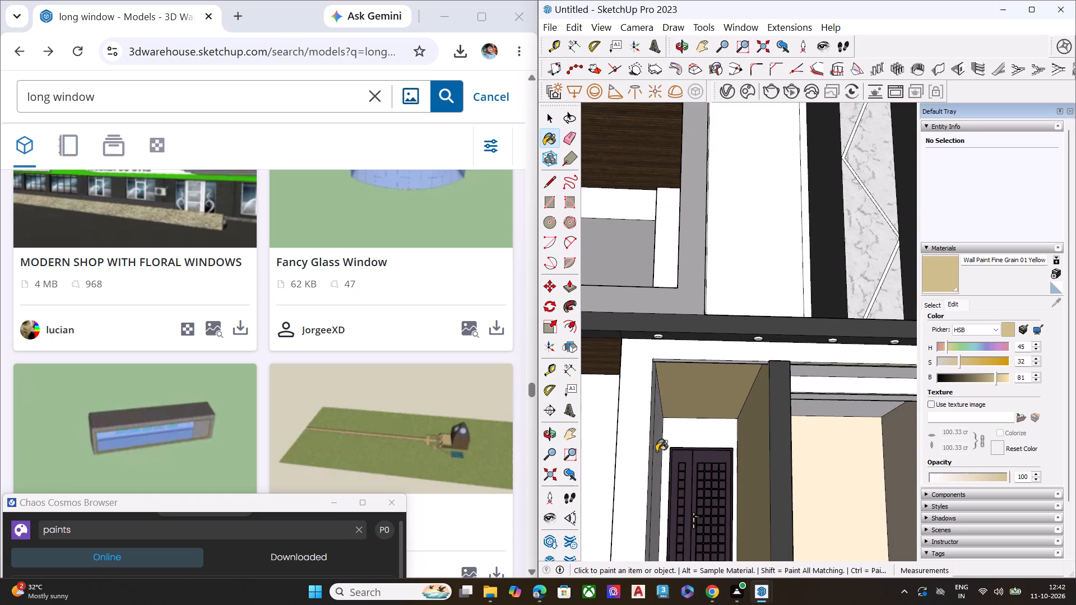
{"action": "left_click", "coordinate": [656, 452]}
{"action": "middle_click_drag", "start_coordinate": [698, 438], "coordinate": [605, 412]}
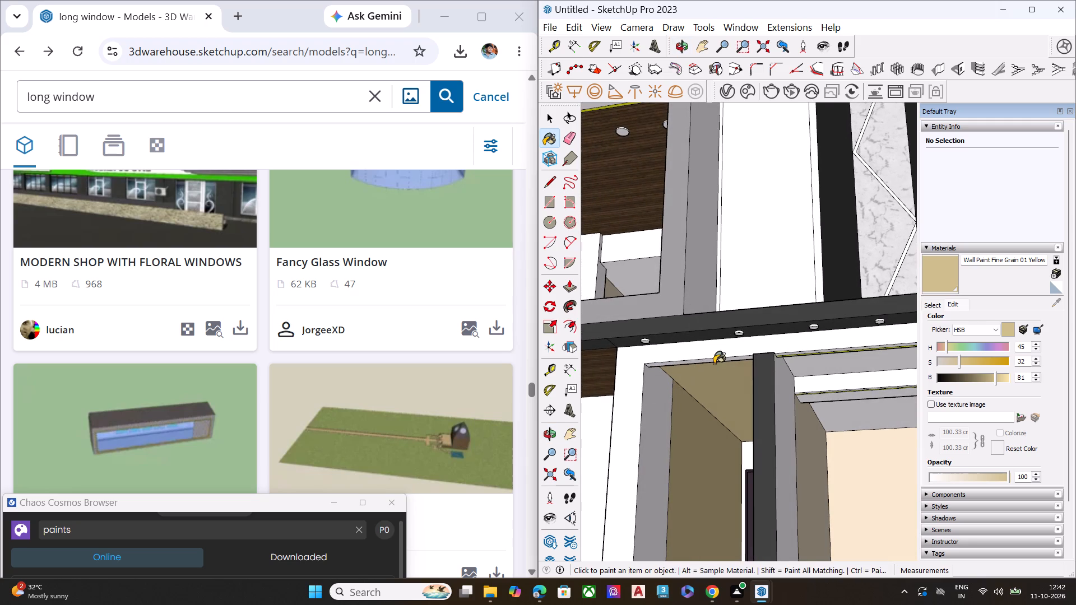
{"action": "middle_click_drag", "start_coordinate": [717, 361], "coordinate": [679, 394]}
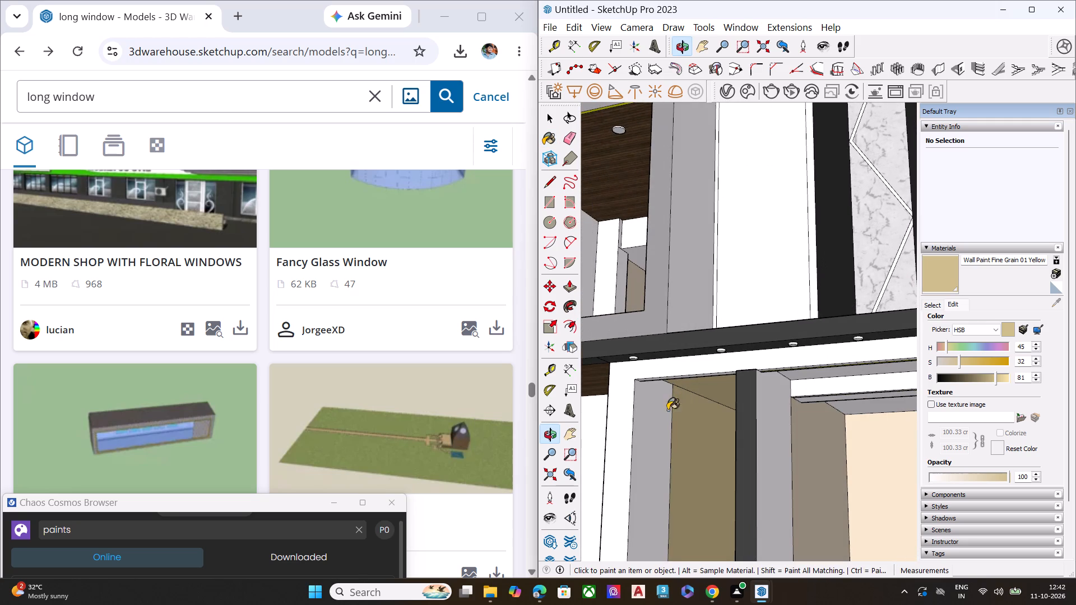
{"action": "left_click", "coordinate": [657, 422]}
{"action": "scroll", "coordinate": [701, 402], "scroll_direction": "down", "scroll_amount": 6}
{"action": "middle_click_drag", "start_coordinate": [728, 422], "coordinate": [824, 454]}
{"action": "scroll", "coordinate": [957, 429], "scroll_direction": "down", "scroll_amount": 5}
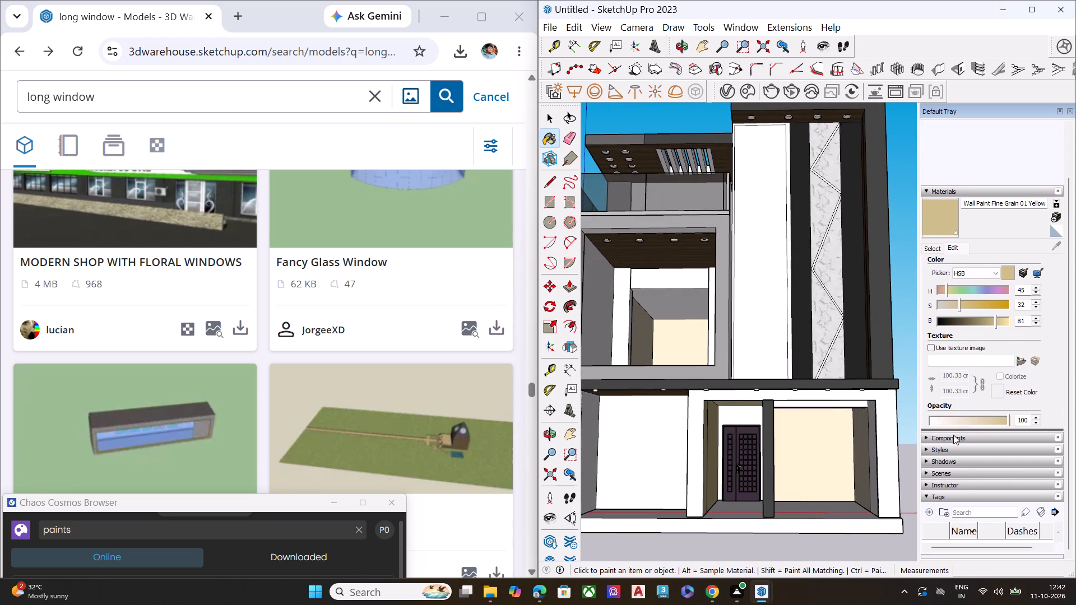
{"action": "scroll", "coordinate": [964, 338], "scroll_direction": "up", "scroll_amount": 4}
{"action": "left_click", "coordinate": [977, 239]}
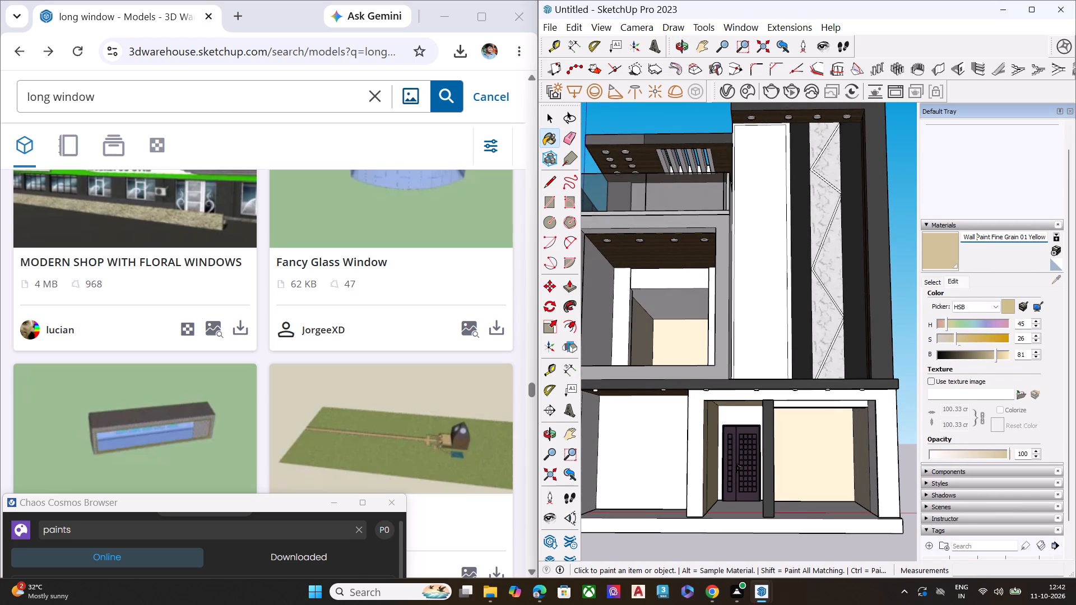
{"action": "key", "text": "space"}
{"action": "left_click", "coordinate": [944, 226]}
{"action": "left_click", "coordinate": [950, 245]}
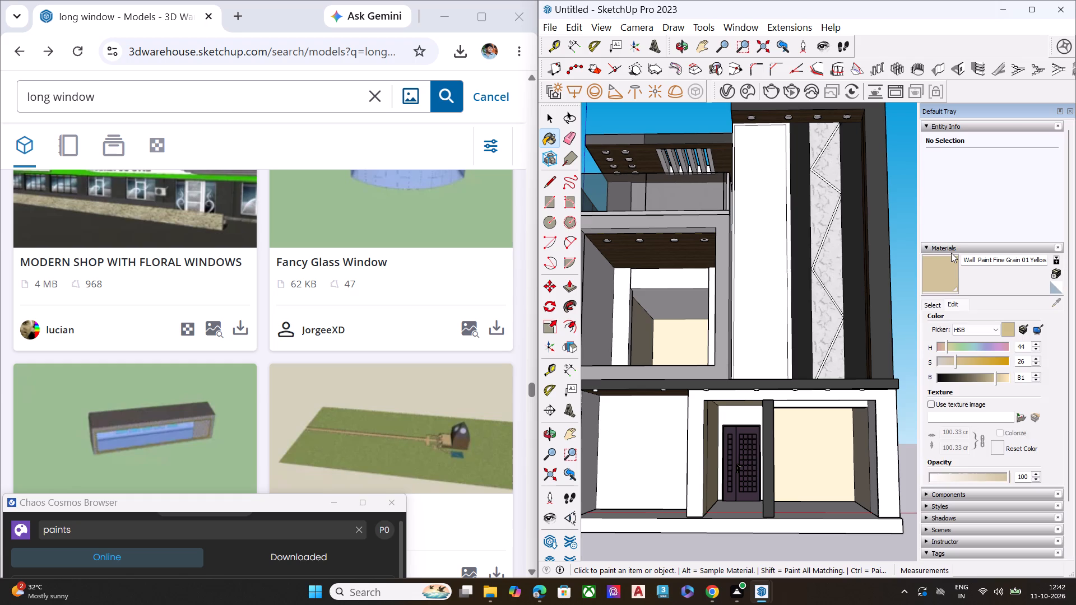
Paint the rear wall and both side walls of the ground-floor bay beside the stone pillar with Color C02.
{"action": "left_click", "coordinate": [928, 306]}
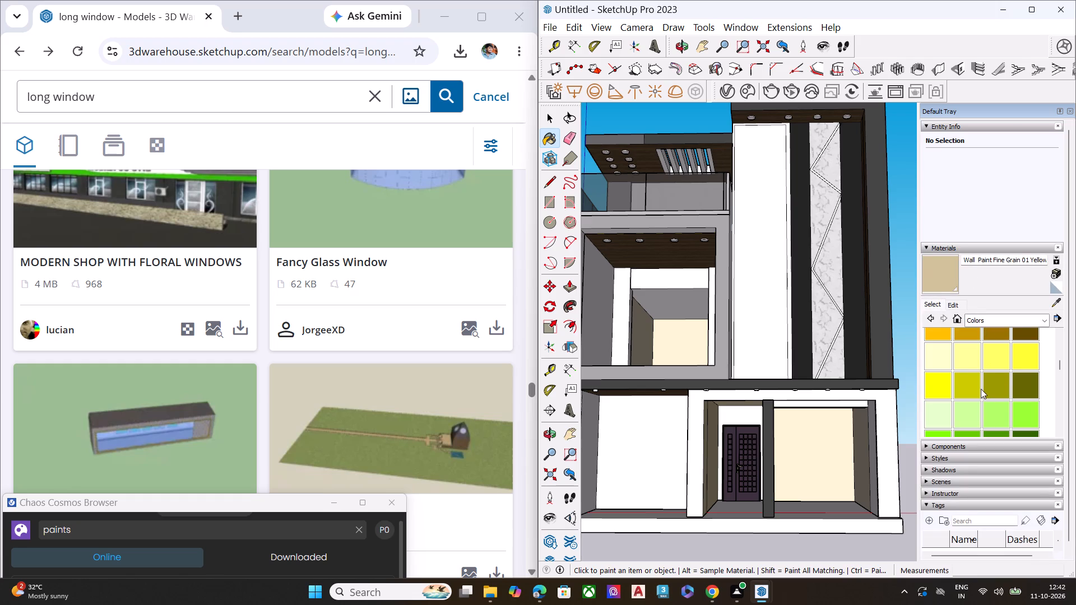
{"action": "scroll", "coordinate": [981, 389], "scroll_direction": "up", "scroll_amount": 2}
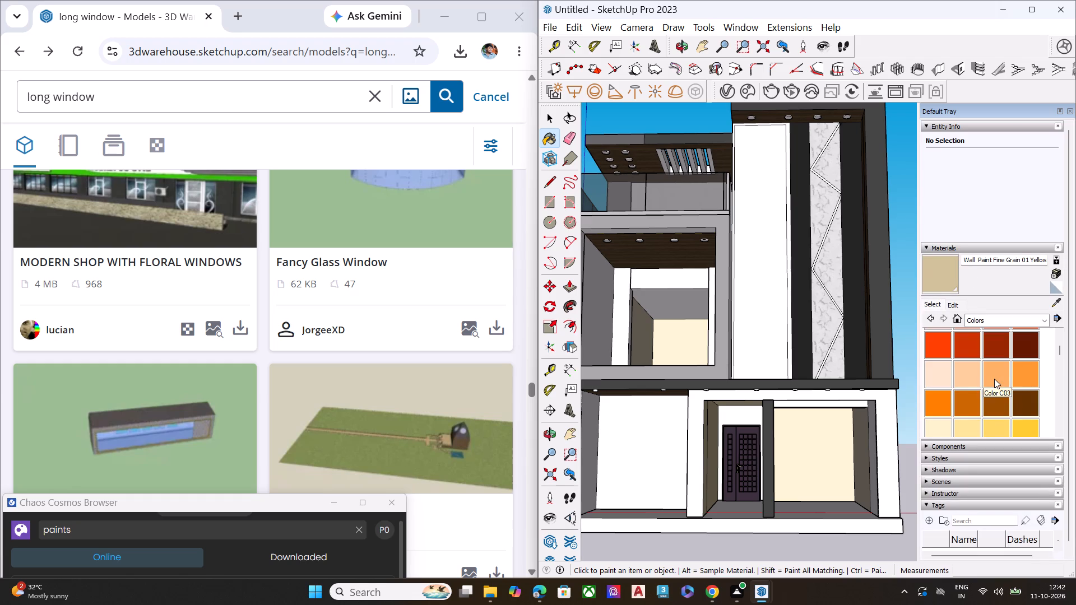
{"action": "left_click", "coordinate": [967, 378]}
{"action": "scroll", "coordinate": [1024, 348], "scroll_direction": "down", "scroll_amount": 1}
{"action": "scroll", "coordinate": [1024, 348], "scroll_direction": "up", "scroll_amount": 1}
{"action": "scroll", "coordinate": [1024, 348], "scroll_direction": "down", "scroll_amount": 6}
{"action": "left_click", "coordinate": [941, 268]}
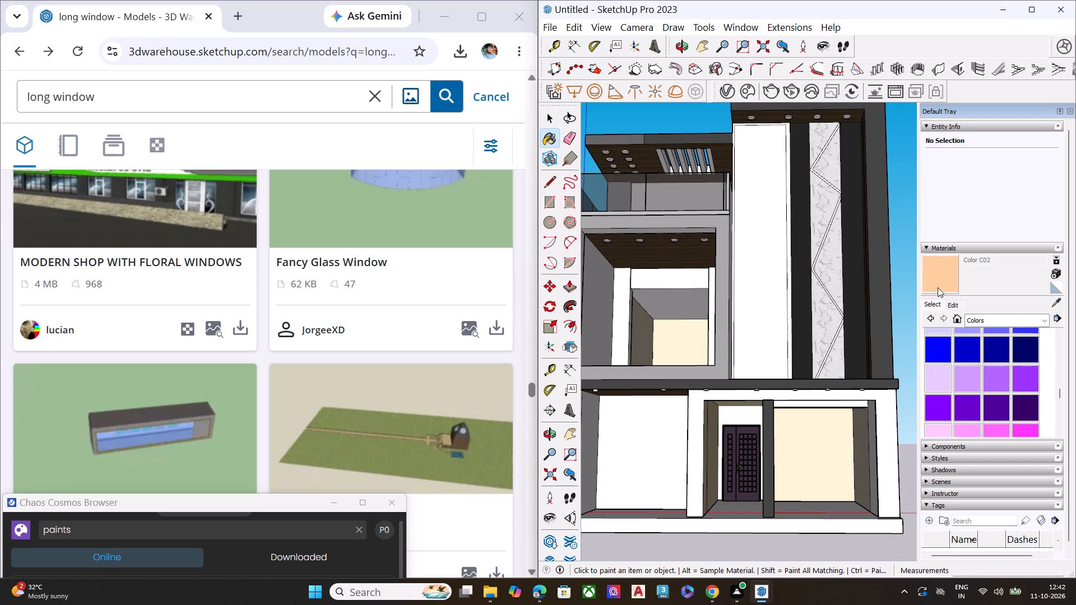
{"action": "scroll", "coordinate": [963, 331], "scroll_direction": "down", "scroll_amount": 6}
{"action": "scroll", "coordinate": [772, 418], "scroll_direction": "down", "scroll_amount": 7}
{"action": "scroll", "coordinate": [716, 427], "scroll_direction": "up", "scroll_amount": 13}
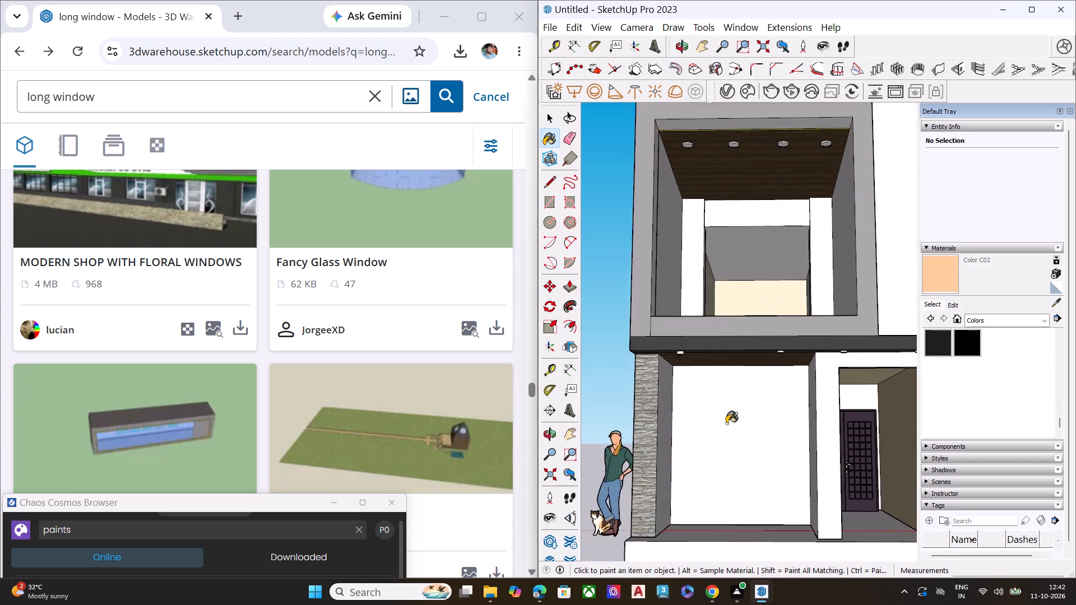
{"action": "scroll", "coordinate": [726, 424], "scroll_direction": "up", "scroll_amount": 3}
{"action": "left_click", "coordinate": [697, 421]}
{"action": "left_click", "coordinate": [639, 403]}
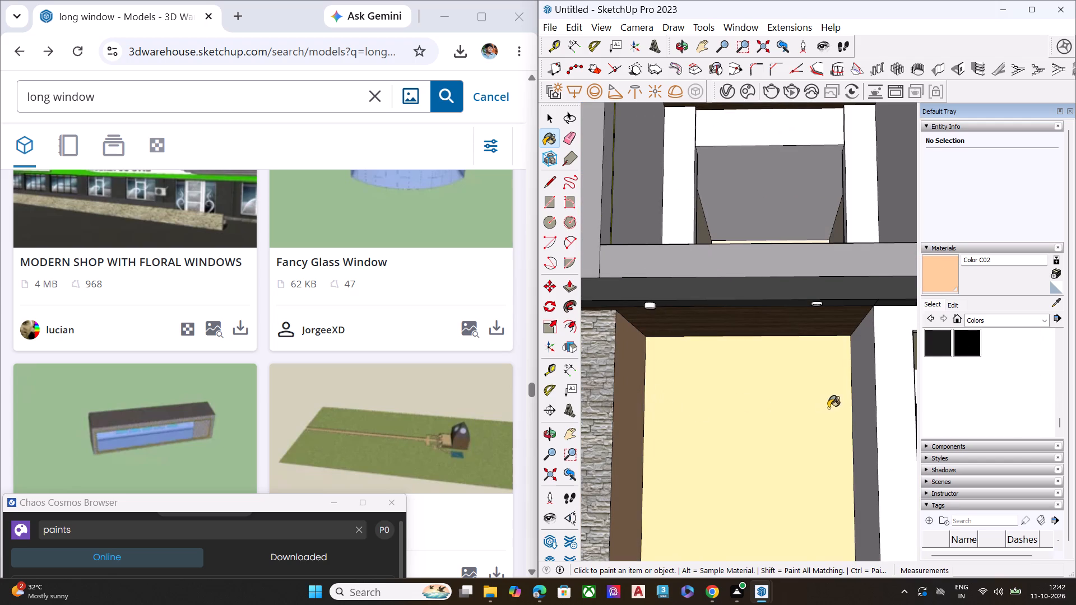
{"action": "left_click", "coordinate": [864, 410]}
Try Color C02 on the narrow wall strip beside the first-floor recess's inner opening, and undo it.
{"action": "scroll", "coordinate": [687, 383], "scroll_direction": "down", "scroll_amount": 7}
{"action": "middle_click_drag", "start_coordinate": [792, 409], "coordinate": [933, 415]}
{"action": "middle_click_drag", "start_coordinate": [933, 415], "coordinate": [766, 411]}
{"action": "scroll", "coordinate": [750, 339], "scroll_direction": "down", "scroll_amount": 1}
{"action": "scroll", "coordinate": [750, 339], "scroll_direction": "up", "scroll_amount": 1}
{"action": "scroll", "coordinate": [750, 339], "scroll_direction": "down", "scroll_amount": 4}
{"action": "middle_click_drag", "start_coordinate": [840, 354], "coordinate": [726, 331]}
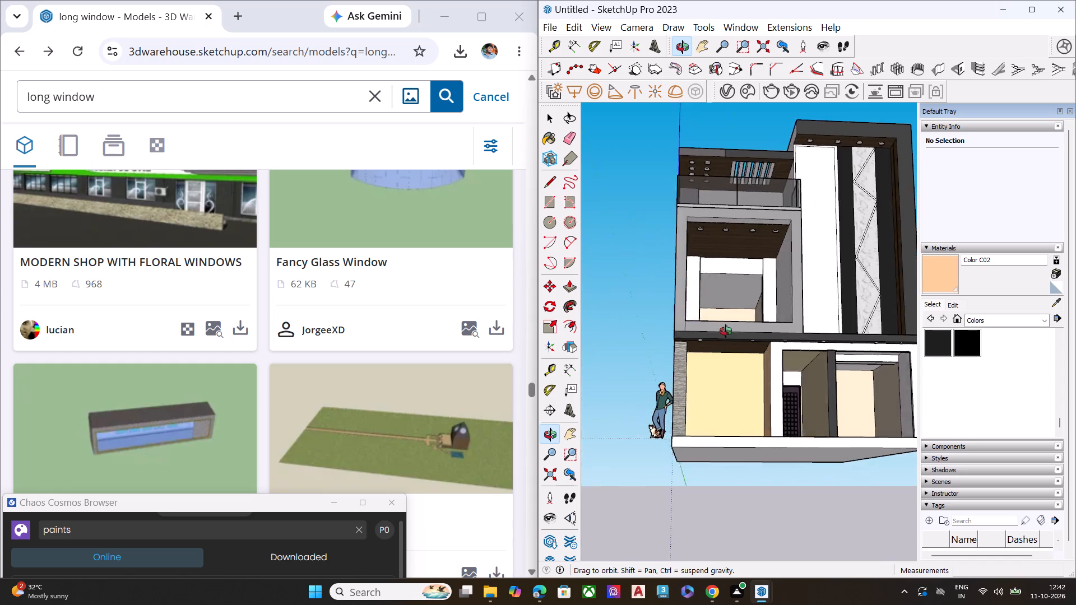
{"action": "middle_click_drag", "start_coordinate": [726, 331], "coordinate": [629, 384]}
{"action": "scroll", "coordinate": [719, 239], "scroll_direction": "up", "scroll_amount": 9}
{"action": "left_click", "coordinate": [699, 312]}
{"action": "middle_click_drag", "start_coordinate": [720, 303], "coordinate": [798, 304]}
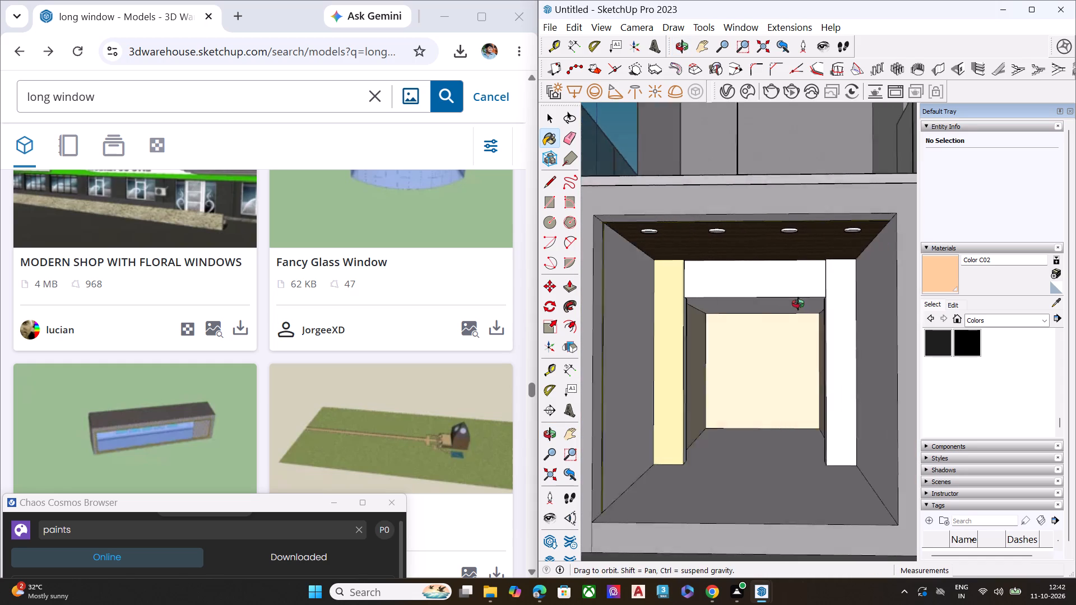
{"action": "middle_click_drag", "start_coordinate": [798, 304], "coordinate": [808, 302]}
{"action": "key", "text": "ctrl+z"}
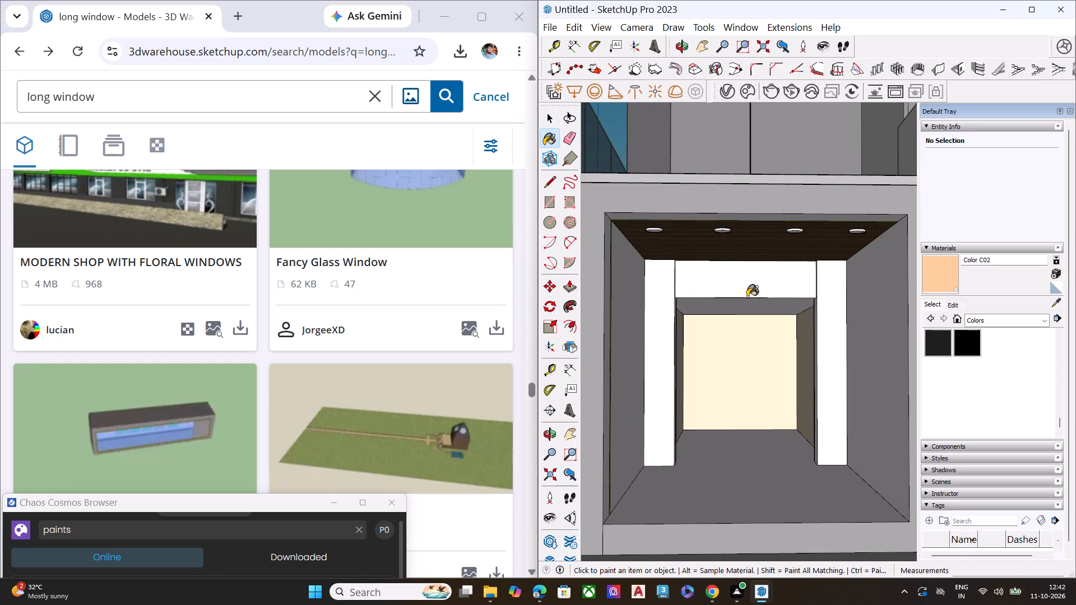
Lighten the diffuse colour of the Brick Wall Grey Stone 01 200cm material to near white in the V-Ray Asset Editor.
{"action": "key", "text": "space"}
{"action": "left_click", "coordinate": [726, 95]}
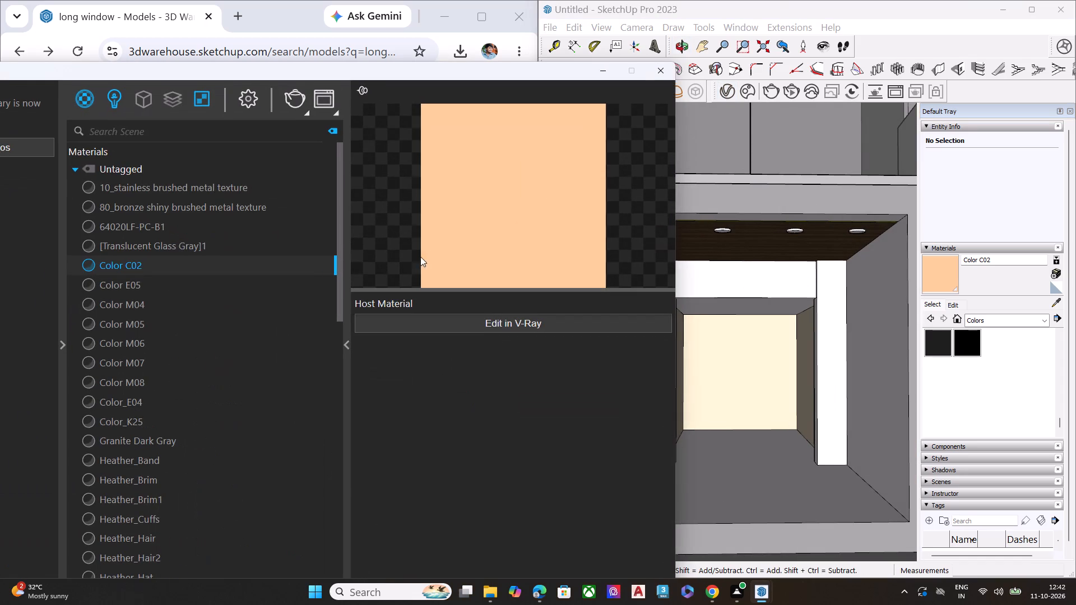
{"action": "scroll", "coordinate": [136, 342], "scroll_direction": "down", "scroll_amount": 8}
{"action": "left_click", "coordinate": [177, 488]}
{"action": "left_click", "coordinate": [183, 478]}
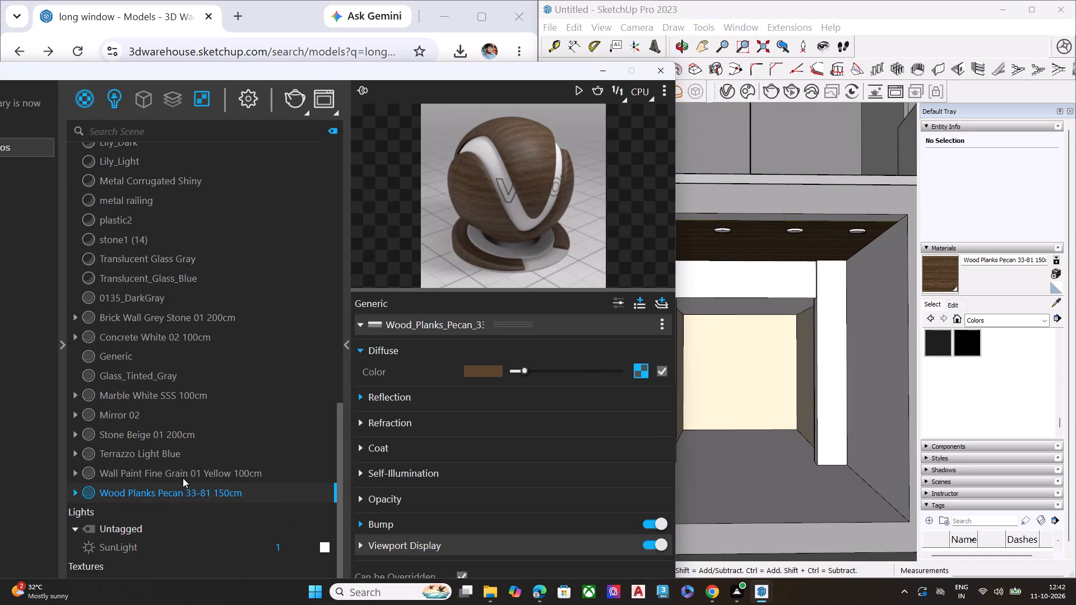
{"action": "left_click", "coordinate": [145, 432]}
{"action": "left_click", "coordinate": [153, 416]}
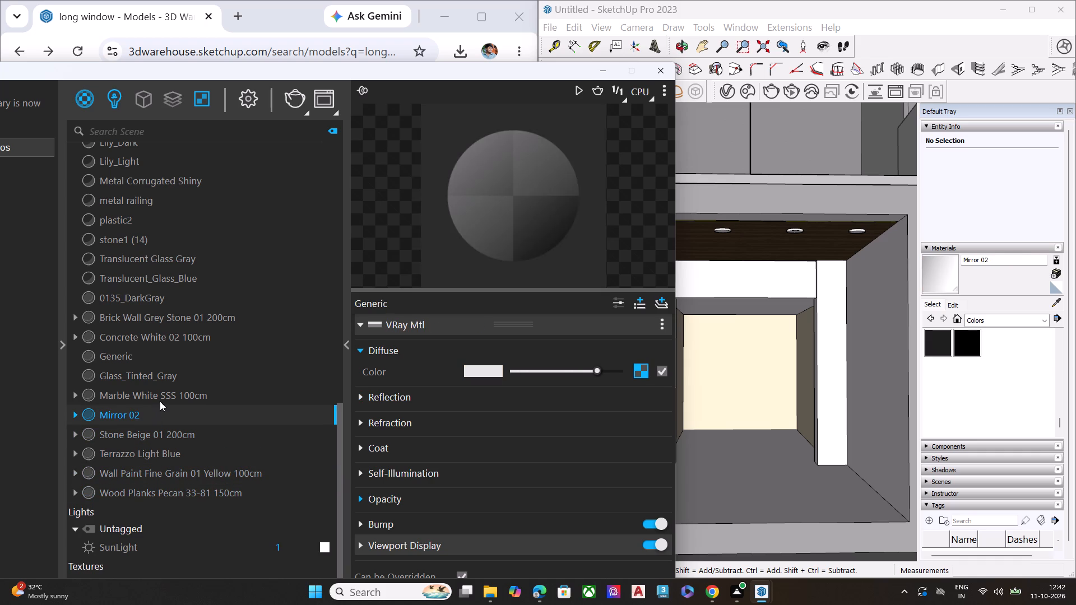
{"action": "left_click", "coordinate": [160, 401]}
{"action": "left_click", "coordinate": [163, 388]}
{"action": "left_click", "coordinate": [166, 382]}
{"action": "left_click", "coordinate": [133, 354]}
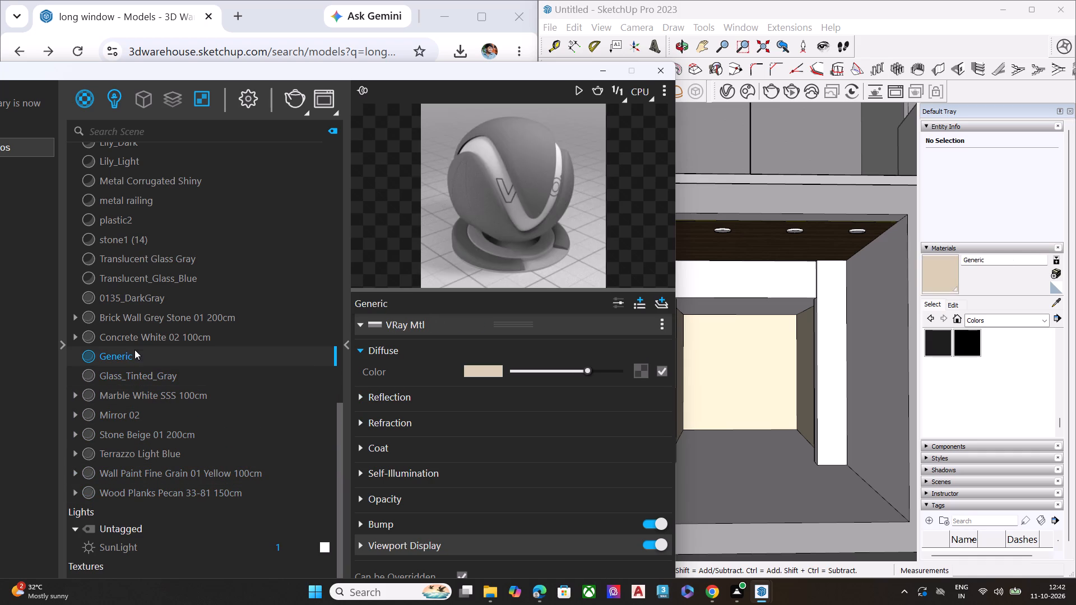
{"action": "left_click", "coordinate": [145, 336]}
{"action": "left_click", "coordinate": [164, 315]}
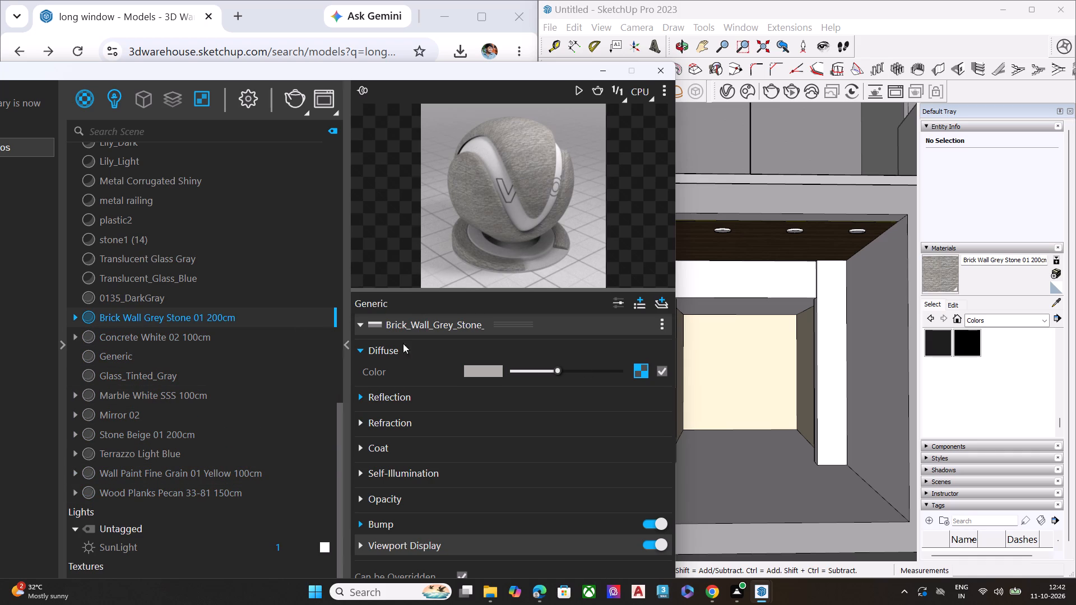
{"action": "left_click_drag", "start_coordinate": [559, 370], "coordinate": [609, 378]}
{"action": "double_click", "coordinate": [609, 378]}
{"action": "left_click", "coordinate": [611, 374]}
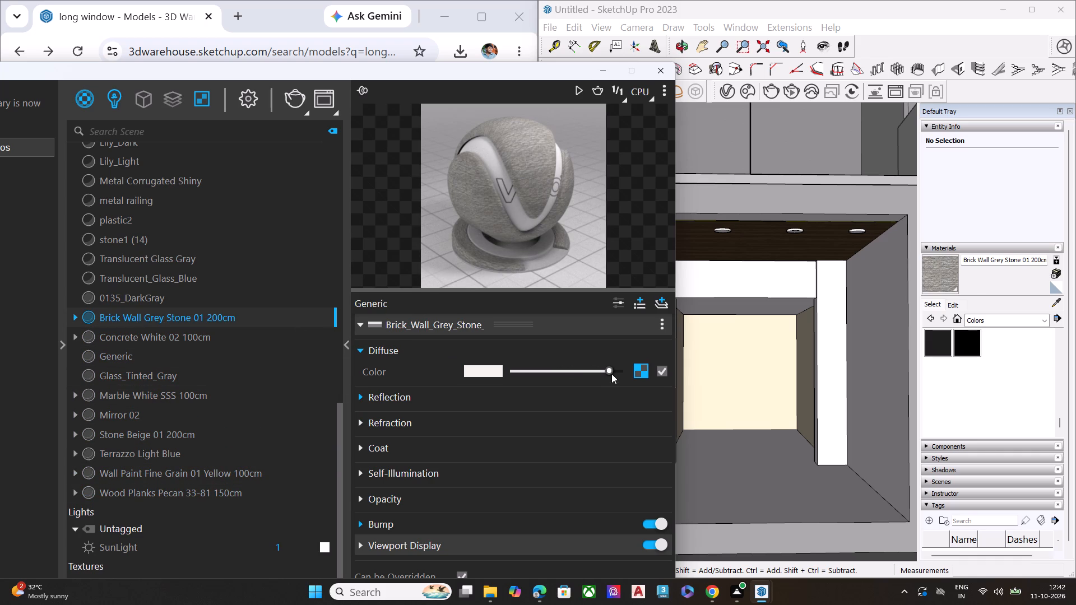
Paint the two side strips and the band above the first-floor recess's inner opening with Brick Wall Grey Stone 01 200cm.
{"action": "left_click", "coordinate": [216, 322]}
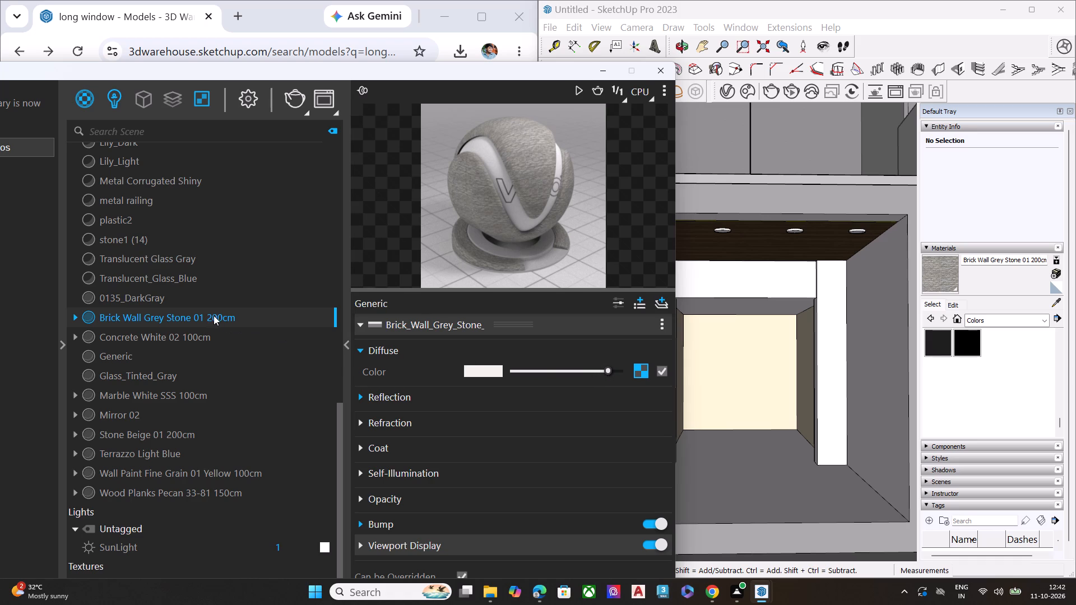
{"action": "left_click", "coordinate": [214, 315]}
{"action": "left_click", "coordinate": [609, 73]}
{"action": "left_click", "coordinate": [948, 276]}
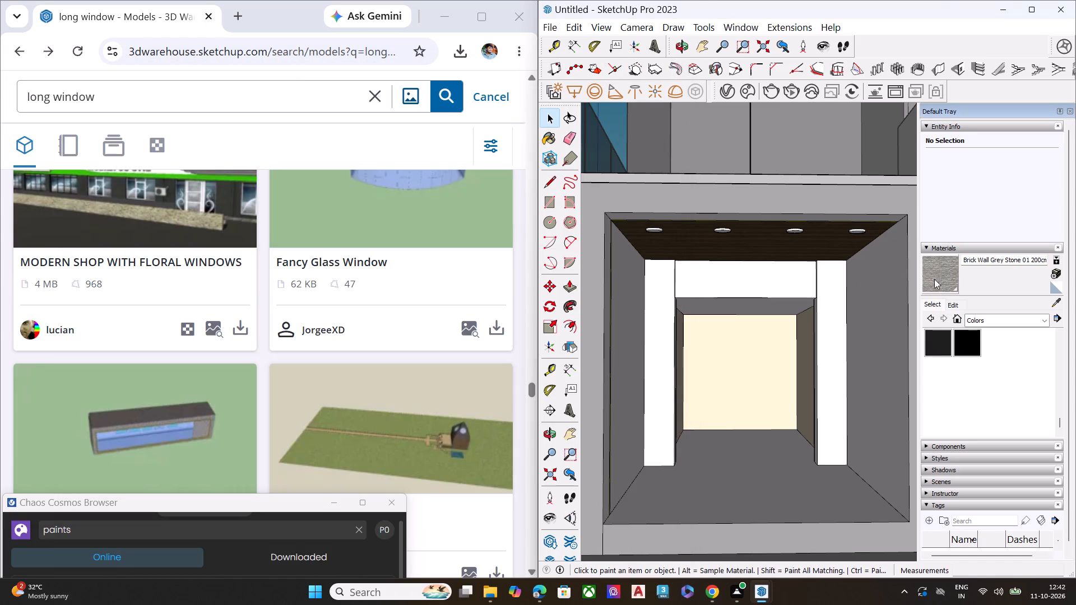
{"action": "left_click", "coordinate": [648, 308]}
{"action": "left_click", "coordinate": [833, 321]}
{"action": "left_click", "coordinate": [753, 280]}
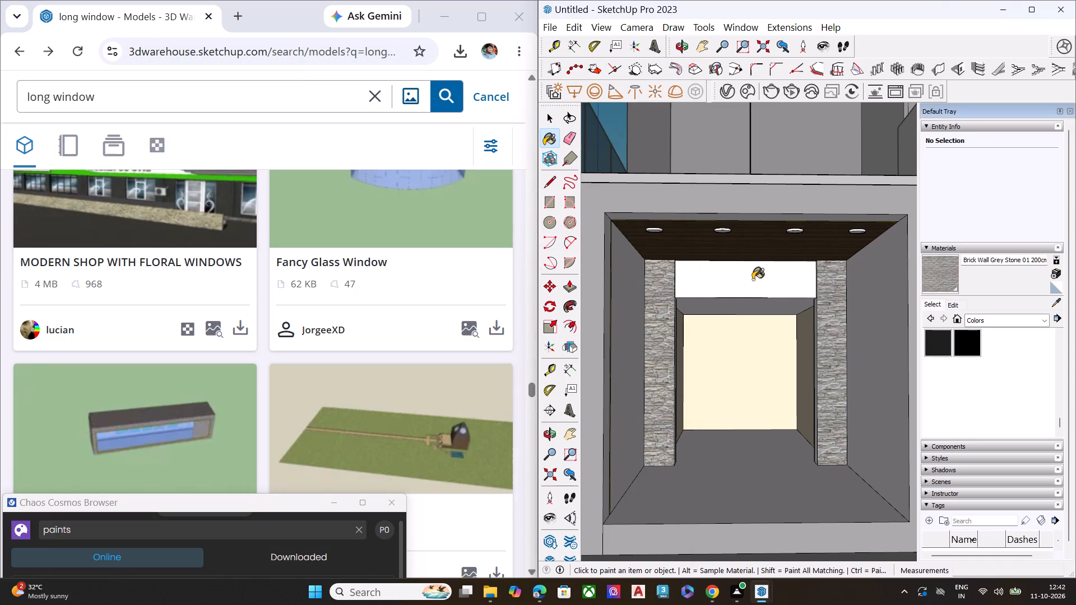
Paint the white front frame around the ground-floor entrance and adjoining bay with Brick Wall Grey Stone 01 200cm.
{"action": "scroll", "coordinate": [726, 291], "scroll_direction": "down", "scroll_amount": 6}
{"action": "scroll", "coordinate": [639, 316], "scroll_direction": "down", "scroll_amount": 6}
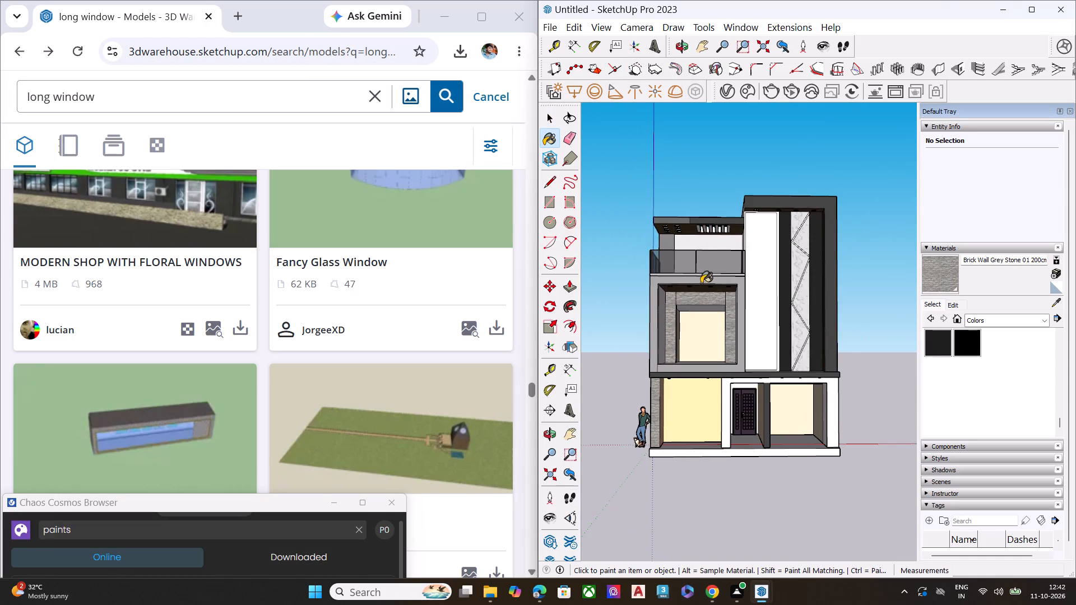
{"action": "middle_click_drag", "start_coordinate": [701, 283], "coordinate": [738, 301]}
{"action": "scroll", "coordinate": [774, 390], "scroll_direction": "up", "scroll_amount": 4}
{"action": "scroll", "coordinate": [775, 390], "scroll_direction": "down", "scroll_amount": 1}
{"action": "scroll", "coordinate": [775, 390], "scroll_direction": "up", "scroll_amount": 2}
{"action": "left_click", "coordinate": [879, 387]}
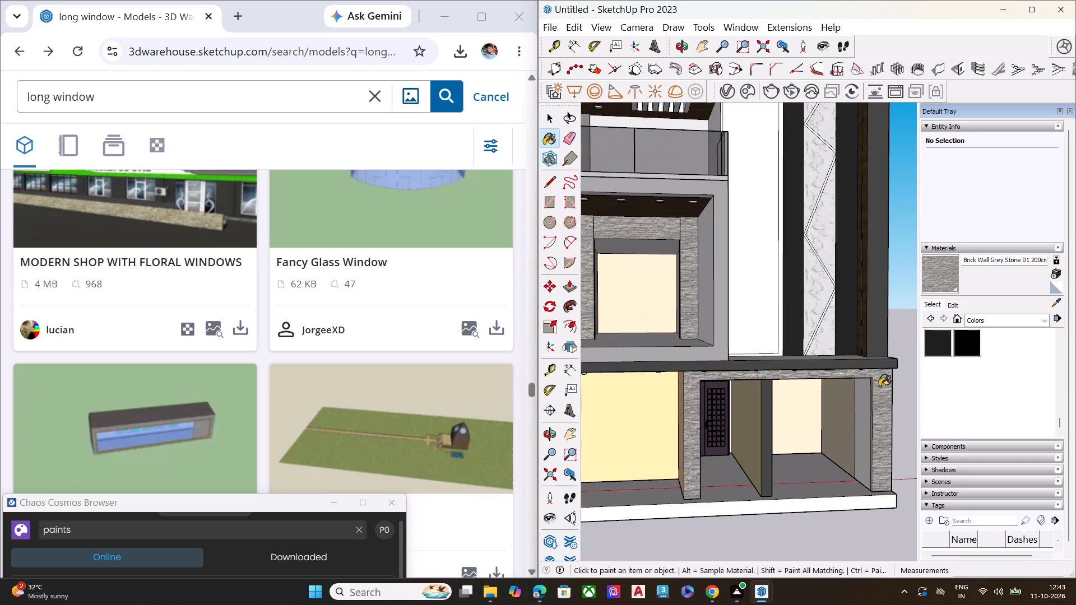
{"action": "key", "text": "space"}
Examine the stone-clad ground-floor frame and entrance up close and within the whole facade from several angles.
{"action": "scroll", "coordinate": [663, 299], "scroll_direction": "down", "scroll_amount": 8}
{"action": "middle_click_drag", "start_coordinate": [746, 381], "coordinate": [693, 370]}
{"action": "scroll", "coordinate": [735, 352], "scroll_direction": "up", "scroll_amount": 2}
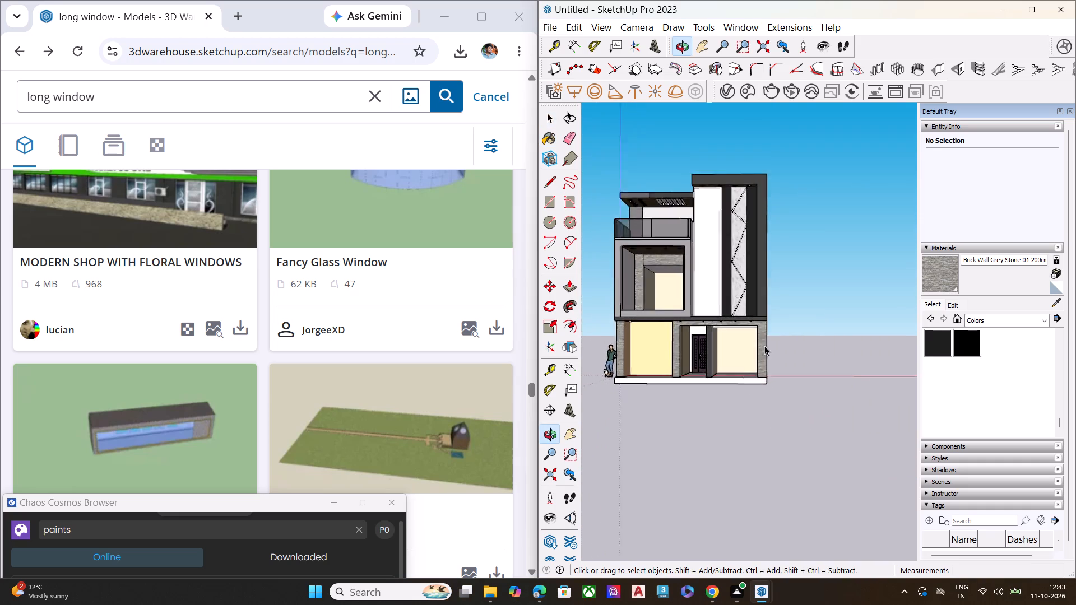
{"action": "scroll", "coordinate": [764, 346], "scroll_direction": "up", "scroll_amount": 6}
{"action": "scroll", "coordinate": [661, 334], "scroll_direction": "up", "scroll_amount": 1}
{"action": "scroll", "coordinate": [661, 334], "scroll_direction": "down", "scroll_amount": 1}
{"action": "scroll", "coordinate": [661, 334], "scroll_direction": "up", "scroll_amount": 7}
{"action": "scroll", "coordinate": [661, 334], "scroll_direction": "down", "scroll_amount": 7}
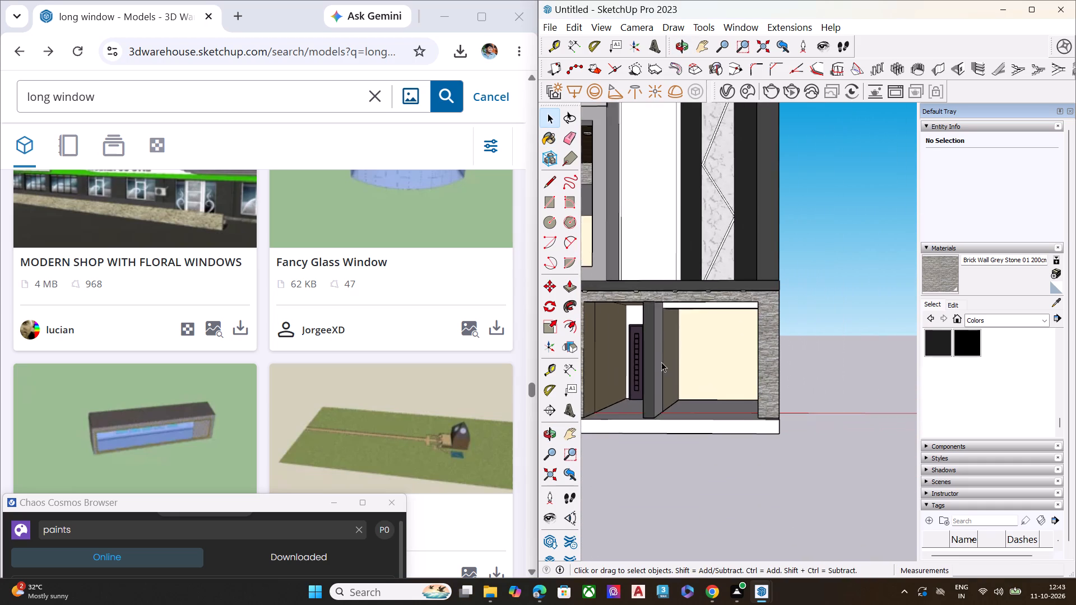
{"action": "scroll", "coordinate": [661, 362], "scroll_direction": "up", "scroll_amount": 1}
{"action": "middle_click_drag", "start_coordinate": [672, 362], "coordinate": [746, 360]}
{"action": "scroll", "coordinate": [750, 318], "scroll_direction": "down", "scroll_amount": 4}
{"action": "middle_click_drag", "start_coordinate": [720, 362], "coordinate": [699, 362]}
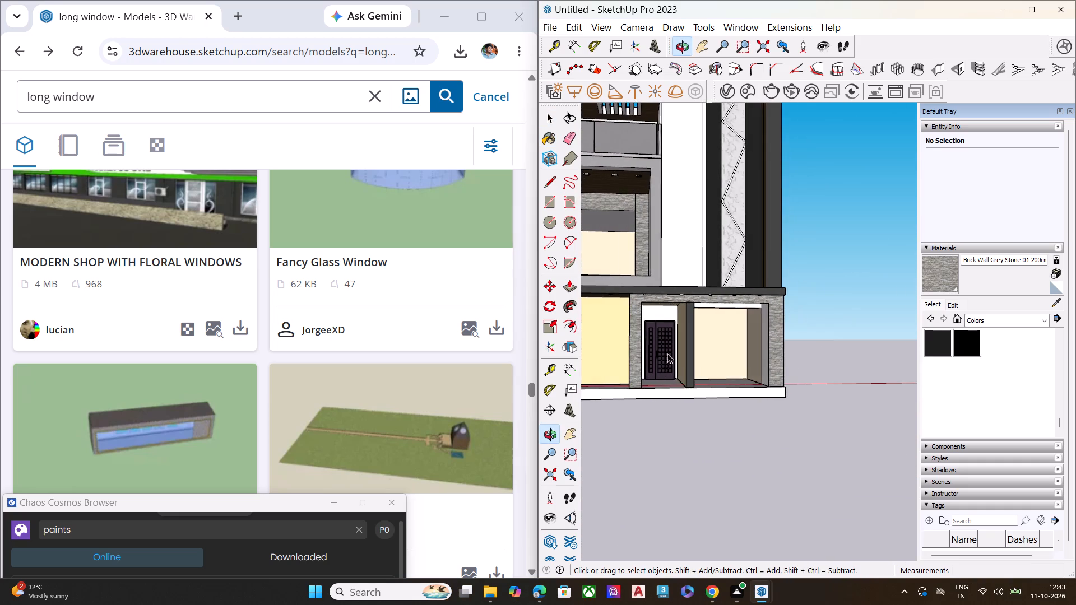
{"action": "scroll", "coordinate": [650, 346], "scroll_direction": "down", "scroll_amount": 2}
{"action": "scroll", "coordinate": [650, 346], "scroll_direction": "up", "scroll_amount": 1}
{"action": "scroll", "coordinate": [650, 346], "scroll_direction": "down", "scroll_amount": 3}
{"action": "scroll", "coordinate": [711, 280], "scroll_direction": "down", "scroll_amount": 6}
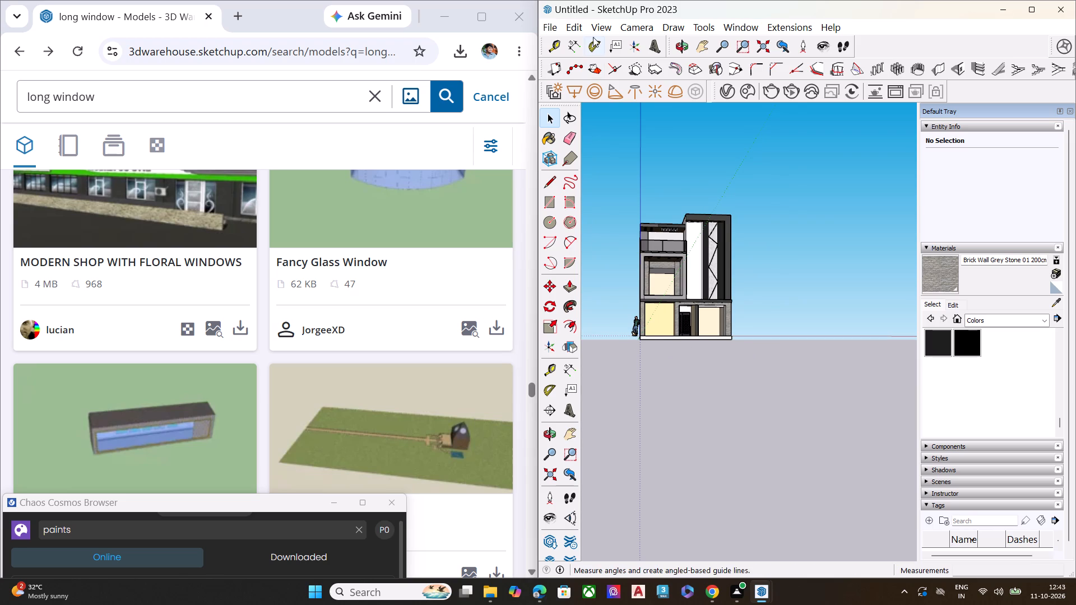
Open the model import and look through the Downloads folder for a suitable window model.
{"action": "left_click", "coordinate": [559, 27]}
{"action": "left_click", "coordinate": [573, 264]}
{"action": "scroll", "coordinate": [614, 247], "scroll_direction": "down", "scroll_amount": 1}
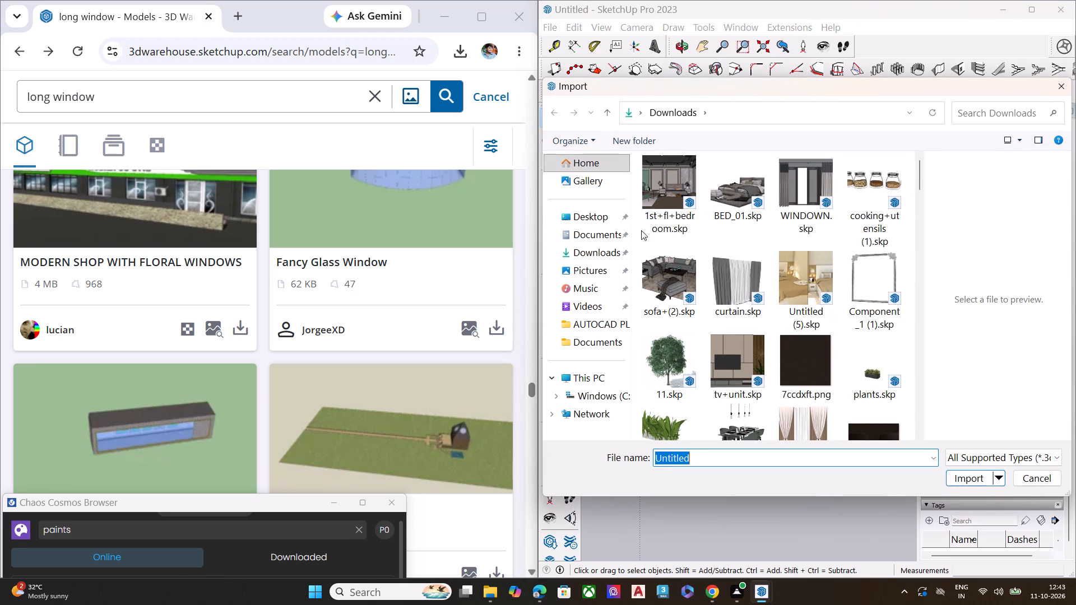
{"action": "scroll", "coordinate": [818, 227], "scroll_direction": "down", "scroll_amount": 1}
{"action": "scroll", "coordinate": [757, 286], "scroll_direction": "down", "scroll_amount": 3}
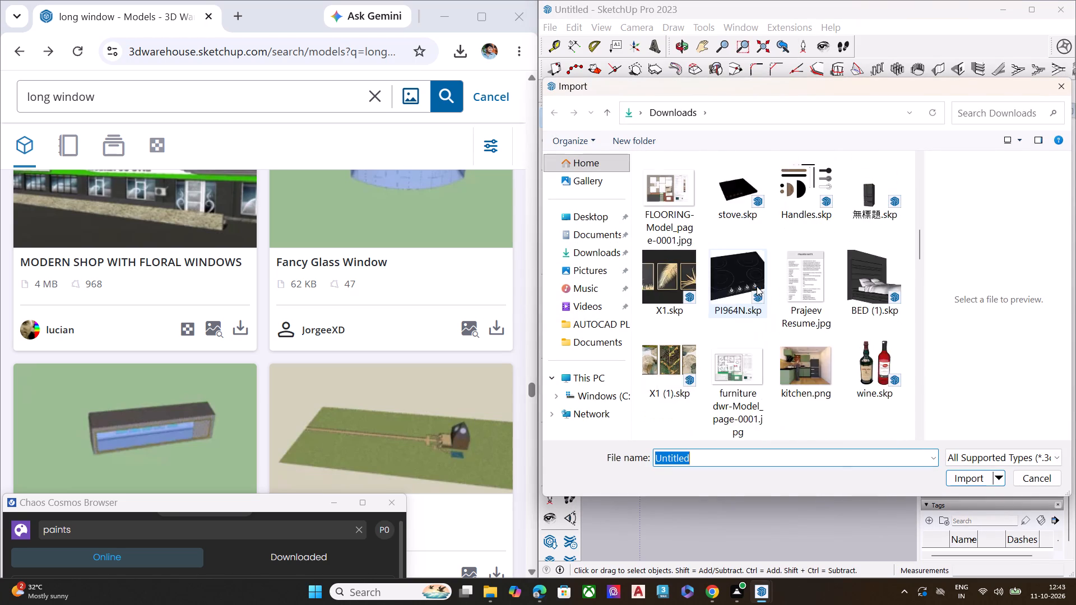
{"action": "scroll", "coordinate": [757, 286], "scroll_direction": "up", "scroll_amount": 3}
{"action": "scroll", "coordinate": [757, 286], "scroll_direction": "down", "scroll_amount": 4}
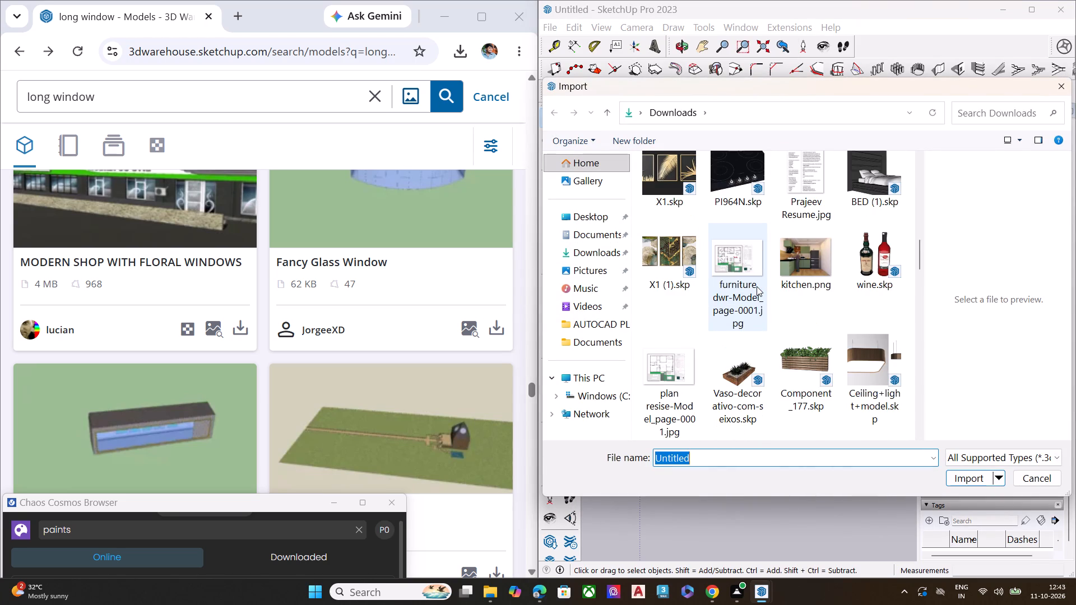
{"action": "scroll", "coordinate": [757, 286], "scroll_direction": "down", "scroll_amount": 5}
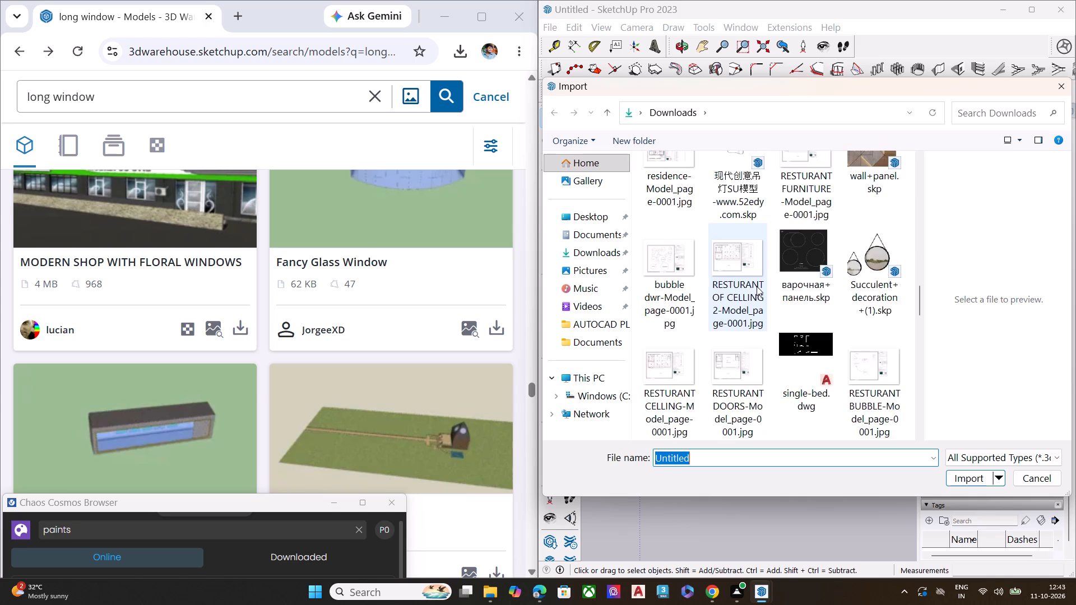
{"action": "scroll", "coordinate": [757, 286], "scroll_direction": "down", "scroll_amount": 2}
{"action": "right_click", "coordinate": [757, 286]}
{"action": "scroll", "coordinate": [757, 286], "scroll_direction": "down", "scroll_amount": 1}
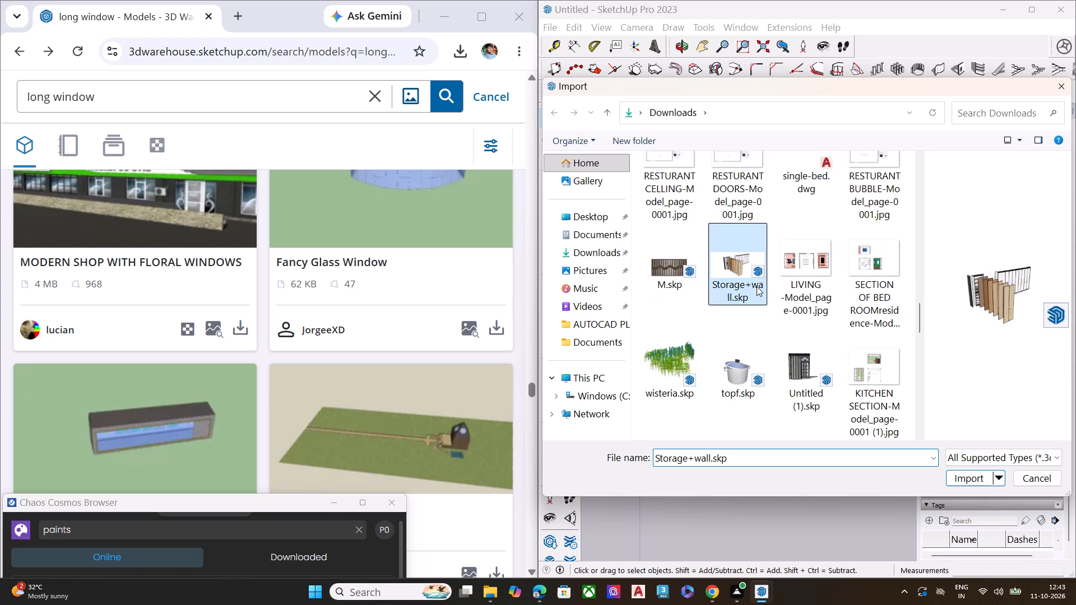
{"action": "scroll", "coordinate": [780, 311], "scroll_direction": "down", "scroll_amount": 1}
{"action": "left_click", "coordinate": [739, 332]}
{"action": "scroll", "coordinate": [757, 321], "scroll_direction": "down", "scroll_amount": 6}
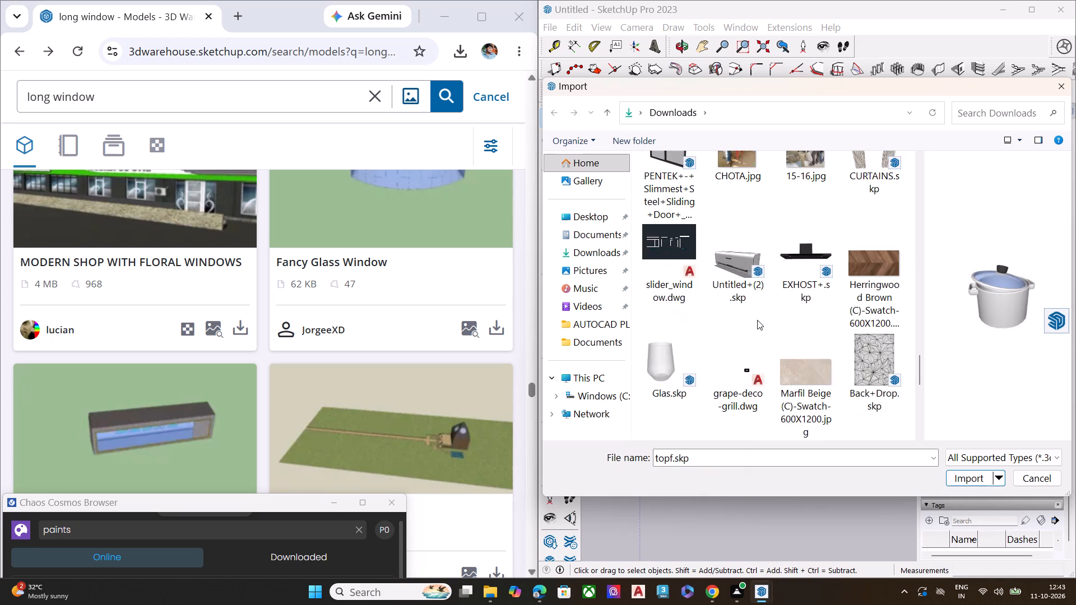
{"action": "scroll", "coordinate": [757, 320], "scroll_direction": "down", "scroll_amount": 2}
{"action": "scroll", "coordinate": [866, 350], "scroll_direction": "down", "scroll_amount": 2}
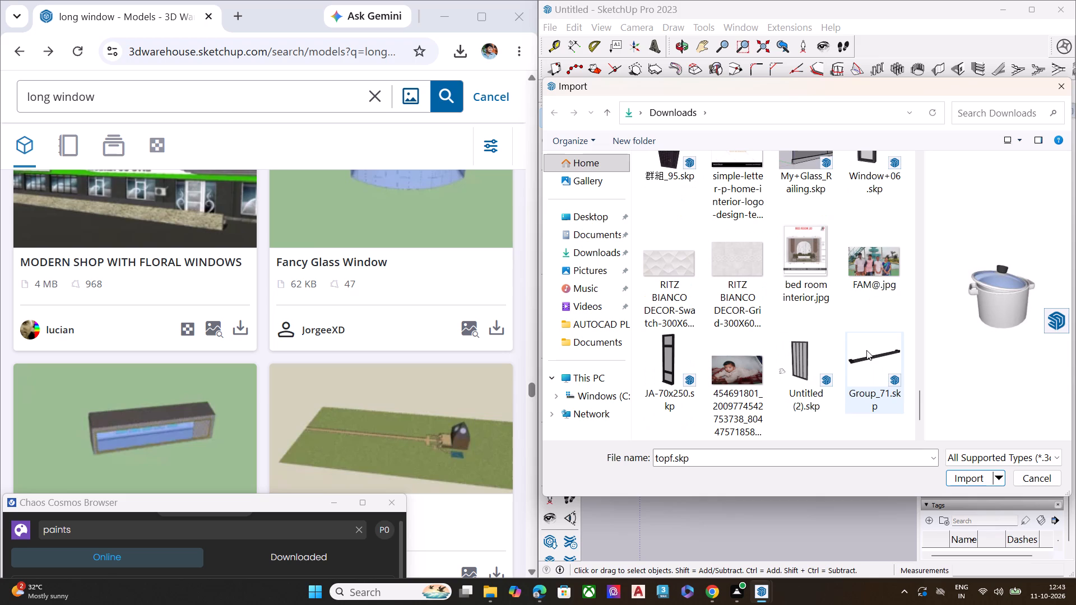
{"action": "scroll", "coordinate": [866, 350], "scroll_direction": "up", "scroll_amount": 1}
{"action": "scroll", "coordinate": [866, 350], "scroll_direction": "down", "scroll_amount": 3}
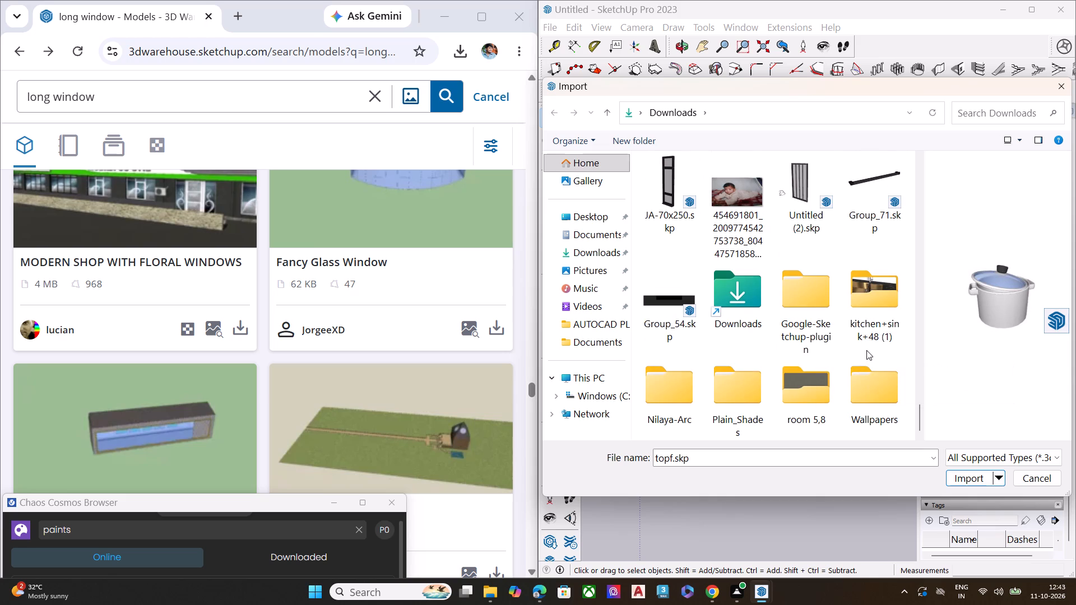
{"action": "scroll", "coordinate": [866, 350], "scroll_direction": "up", "scroll_amount": 4}
Switch to the 3D Warehouse browser window and check the recent download history for a window model.
{"action": "scroll", "coordinate": [304, 301], "scroll_direction": "down", "scroll_amount": 3}
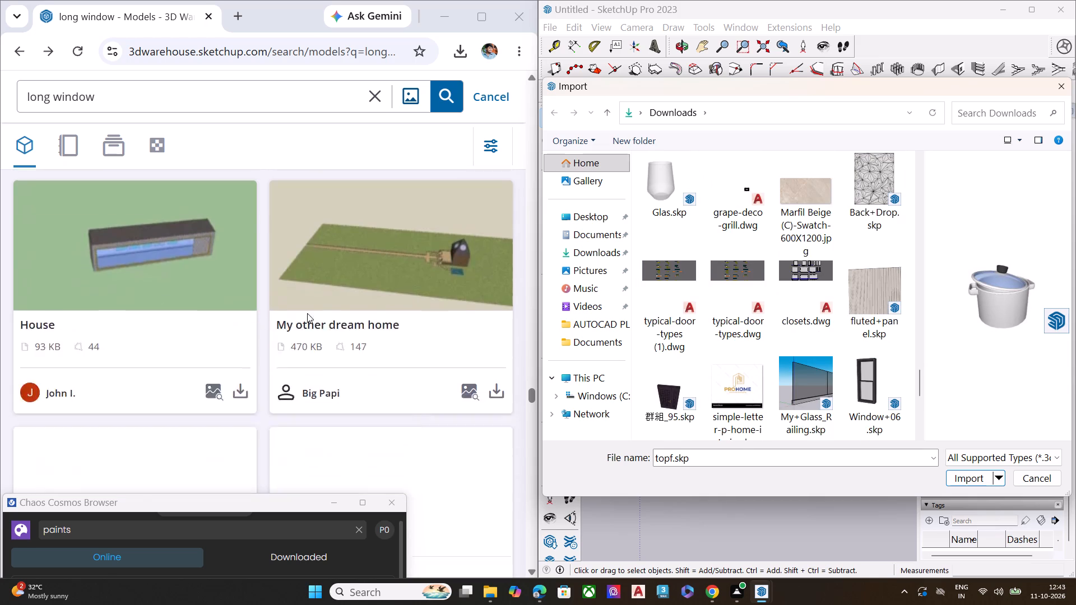
{"action": "scroll", "coordinate": [307, 313], "scroll_direction": "down", "scroll_amount": 2}
{"action": "scroll", "coordinate": [314, 322], "scroll_direction": "up", "scroll_amount": 15}
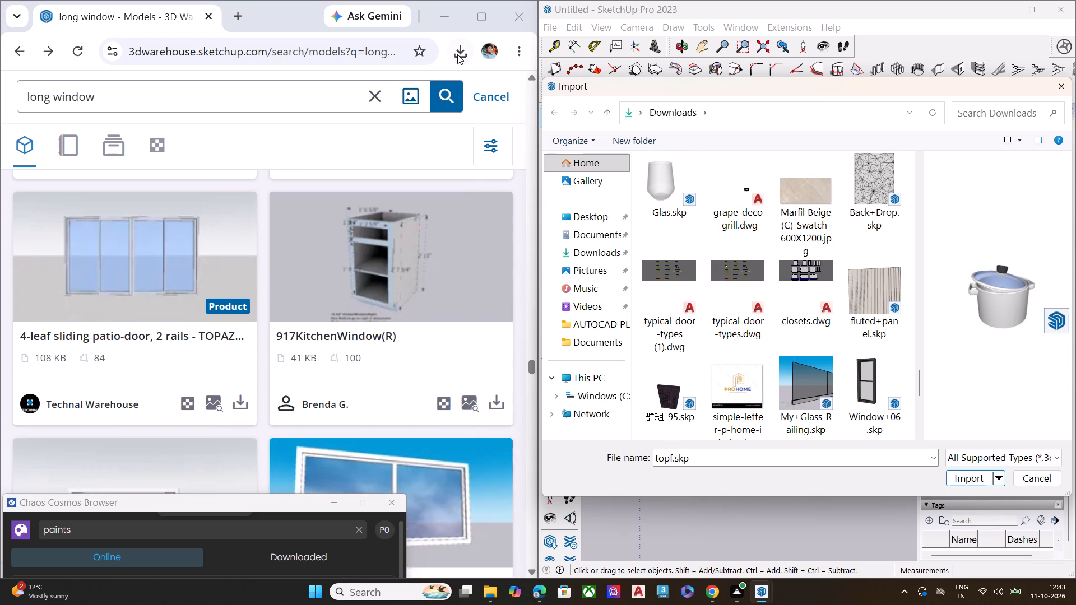
{"action": "left_click", "coordinate": [457, 54]}
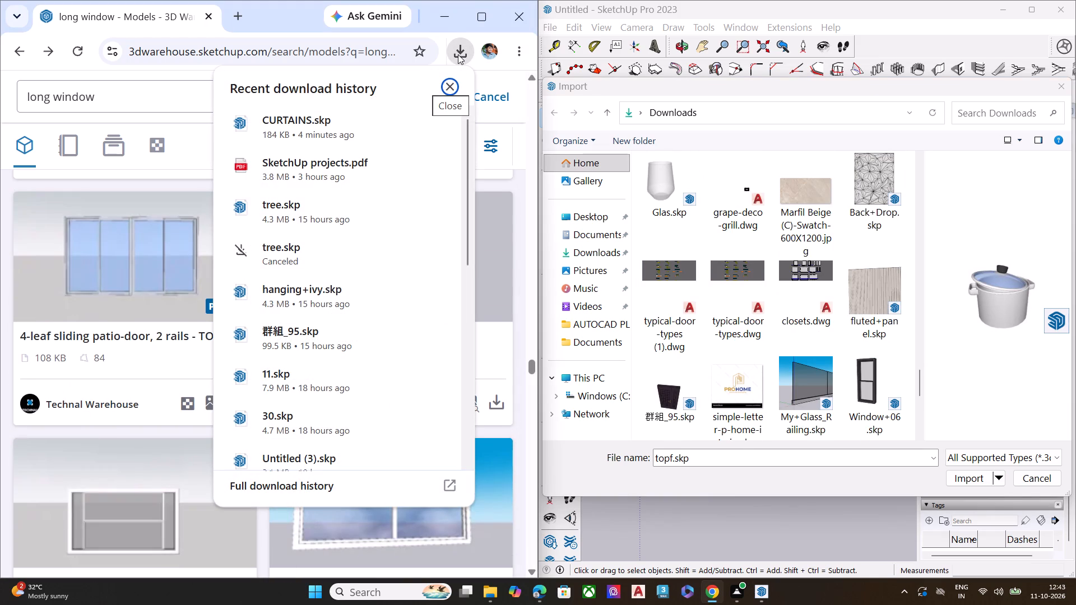
{"action": "left_click", "coordinate": [195, 125]}
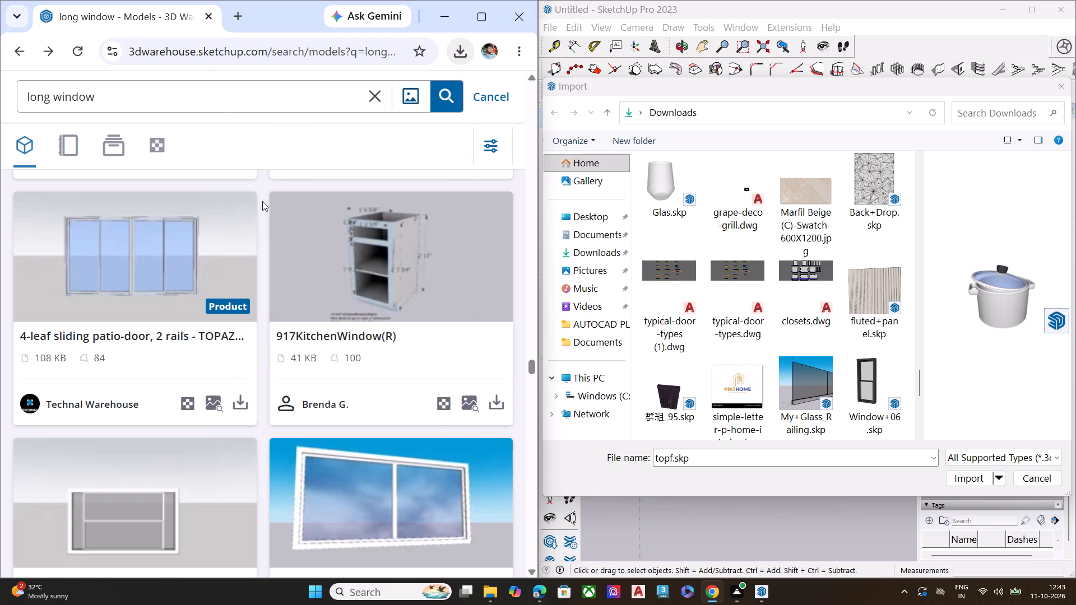
Look through the "long window" search results for a model suited to the facade openings and load more results.
{"action": "scroll", "coordinate": [298, 260], "scroll_direction": "down", "scroll_amount": 5}
{"action": "scroll", "coordinate": [363, 283], "scroll_direction": "down", "scroll_amount": 11}
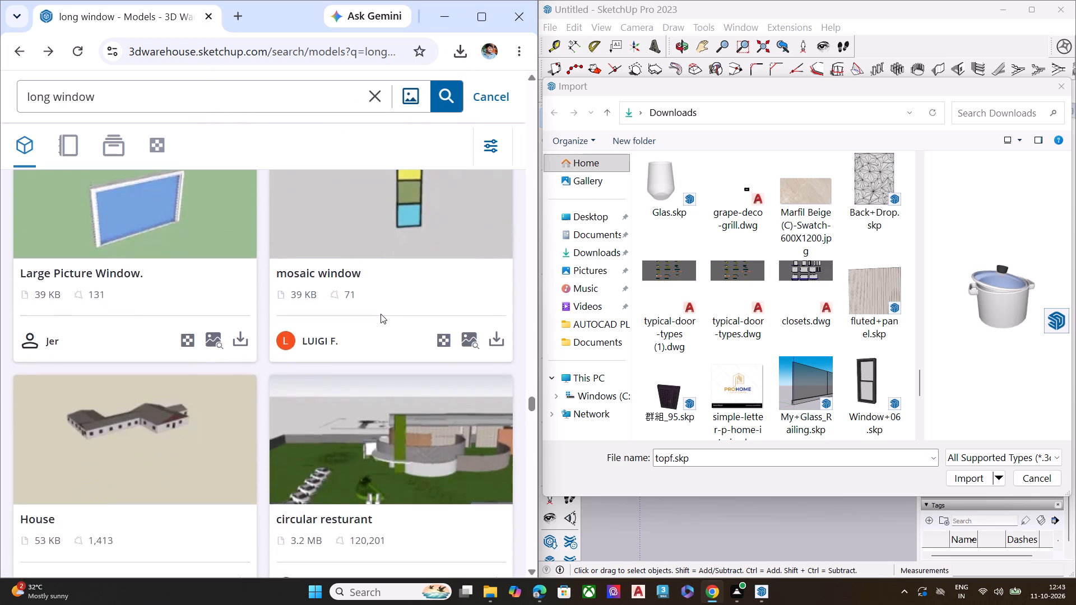
{"action": "scroll", "coordinate": [381, 314], "scroll_direction": "down", "scroll_amount": 11}
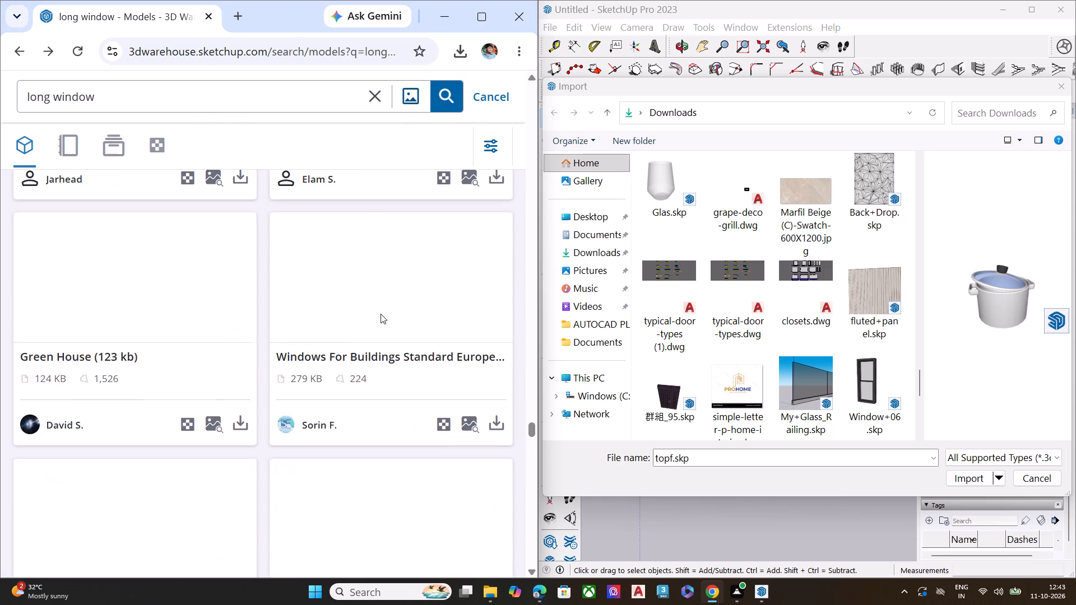
{"action": "scroll", "coordinate": [381, 314], "scroll_direction": "down", "scroll_amount": 7}
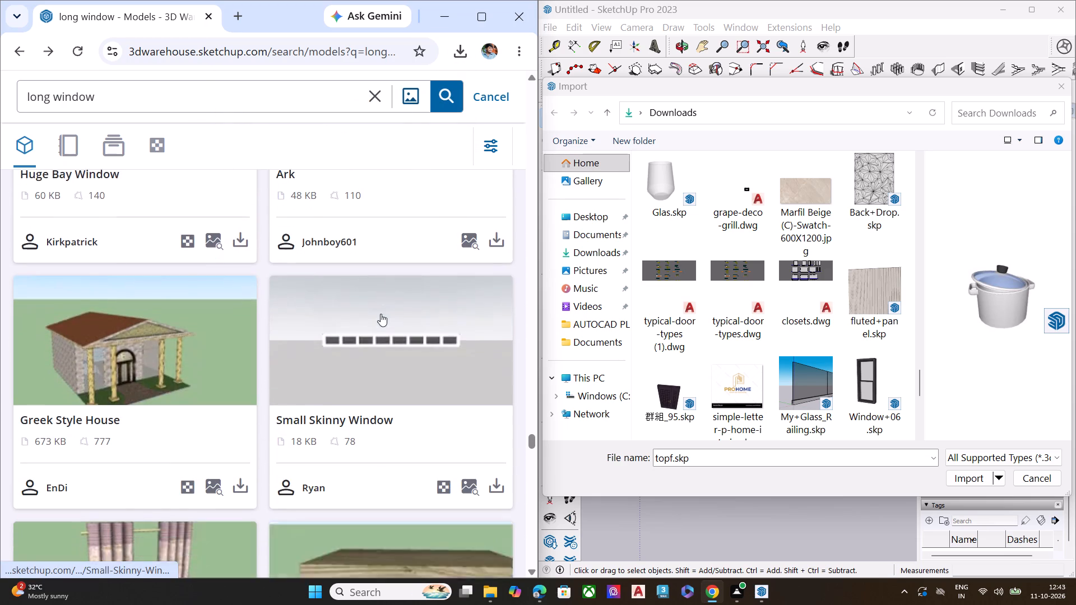
{"action": "scroll", "coordinate": [381, 314], "scroll_direction": "down", "scroll_amount": 11}
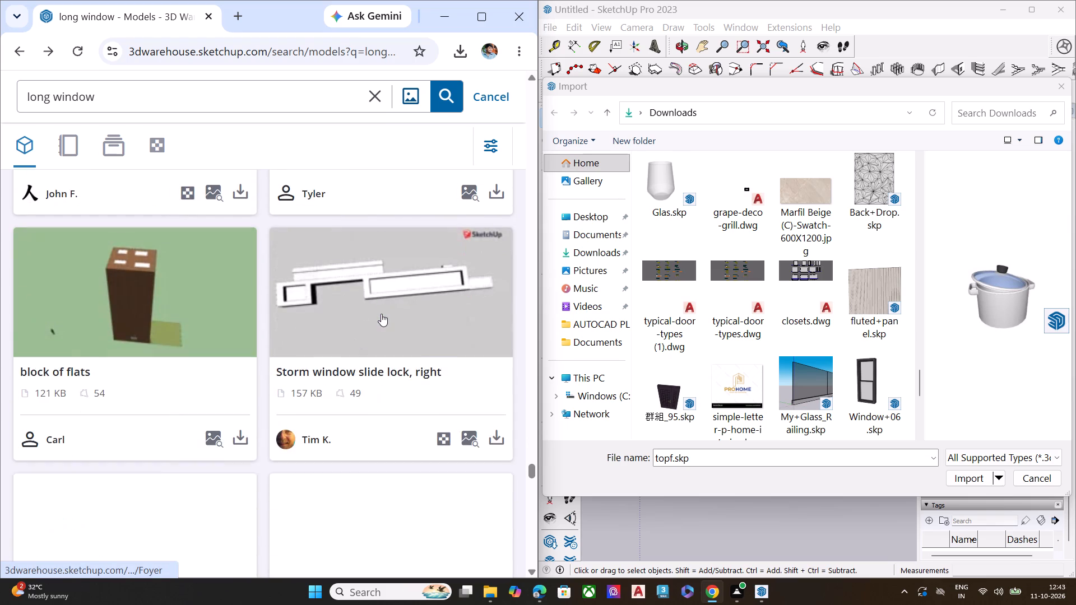
{"action": "scroll", "coordinate": [381, 314], "scroll_direction": "down", "scroll_amount": 11}
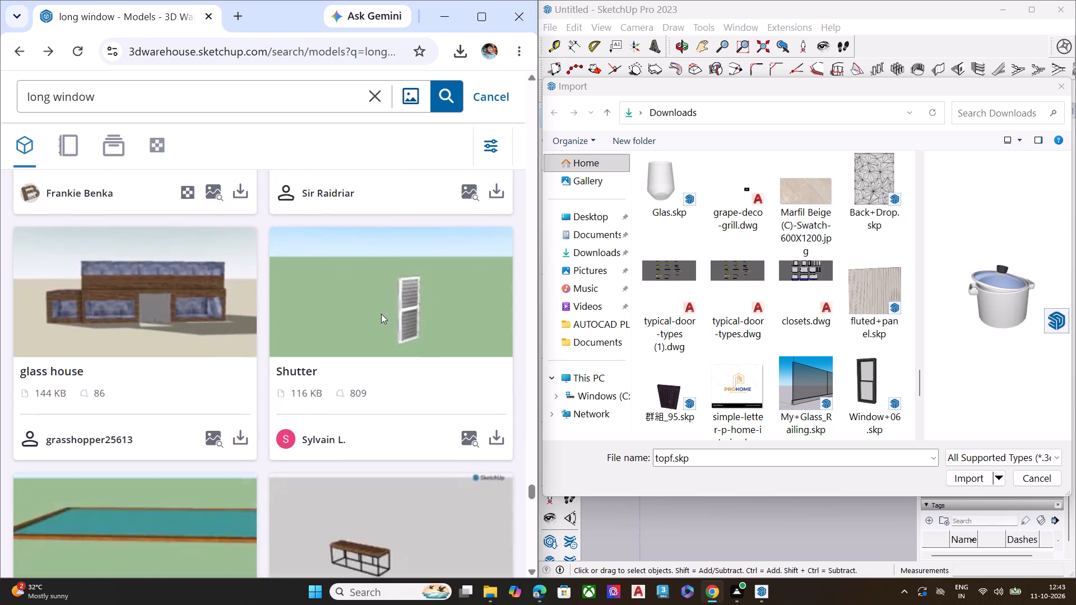
{"action": "scroll", "coordinate": [381, 314], "scroll_direction": "down", "scroll_amount": 10}
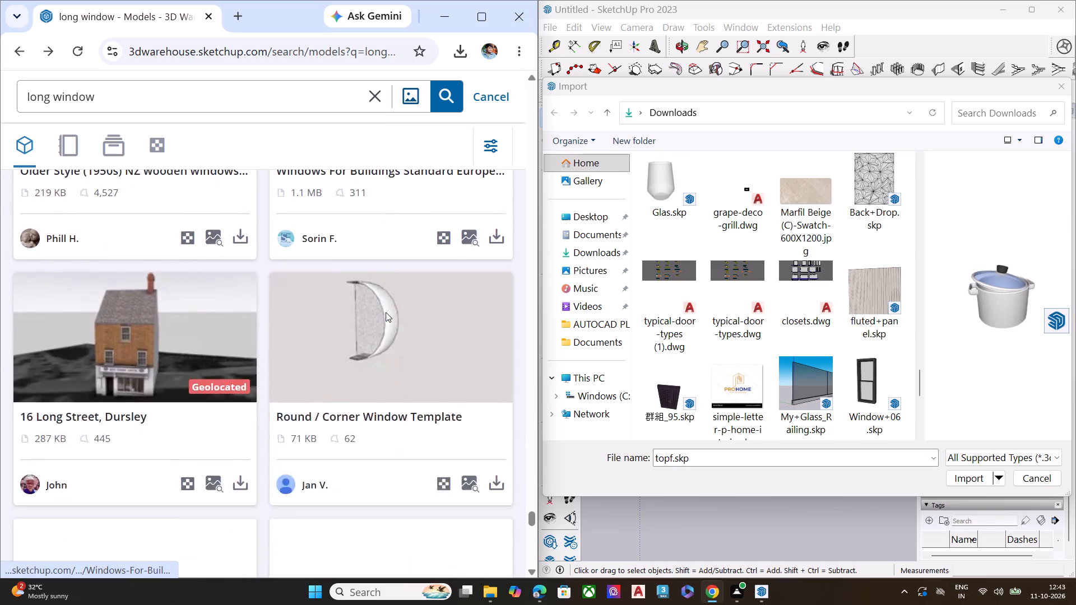
{"action": "scroll", "coordinate": [386, 312], "scroll_direction": "down", "scroll_amount": 9}
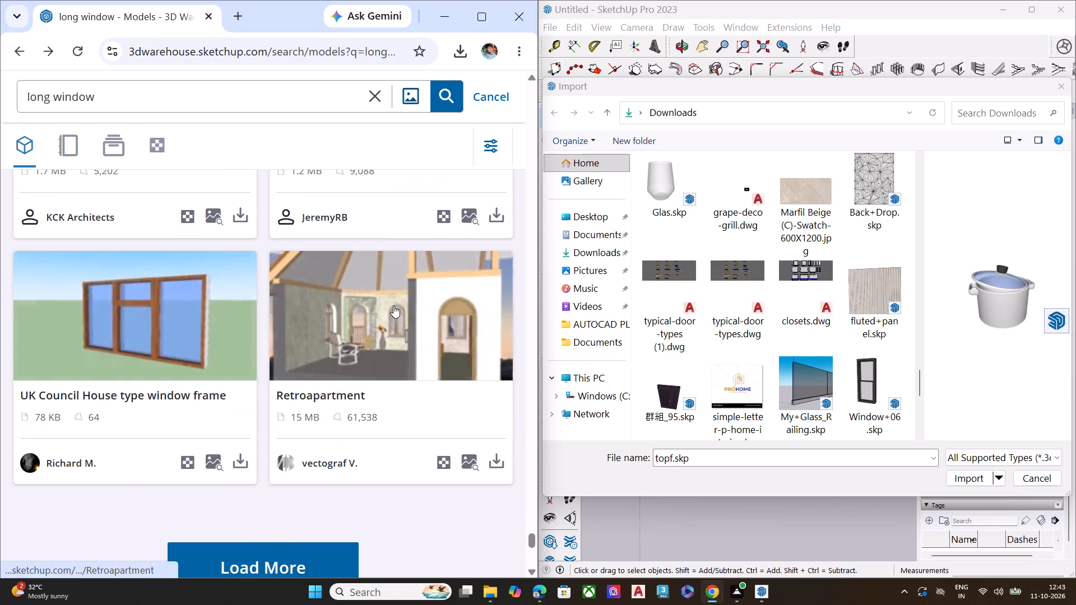
{"action": "scroll", "coordinate": [393, 305], "scroll_direction": "down", "scroll_amount": 2}
{"action": "left_click", "coordinate": [331, 390]}
{"action": "scroll", "coordinate": [360, 333], "scroll_direction": "down", "scroll_amount": 1}
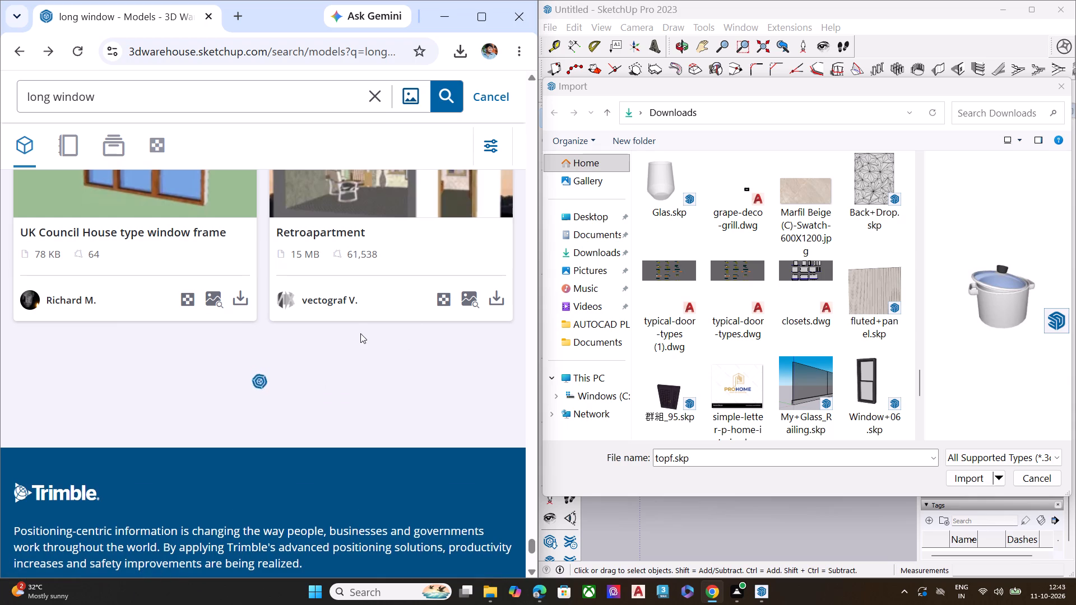
Look through the additionally loaded "long window" results for a usable window model.
{"action": "scroll", "coordinate": [360, 333], "scroll_direction": "down", "scroll_amount": 1}
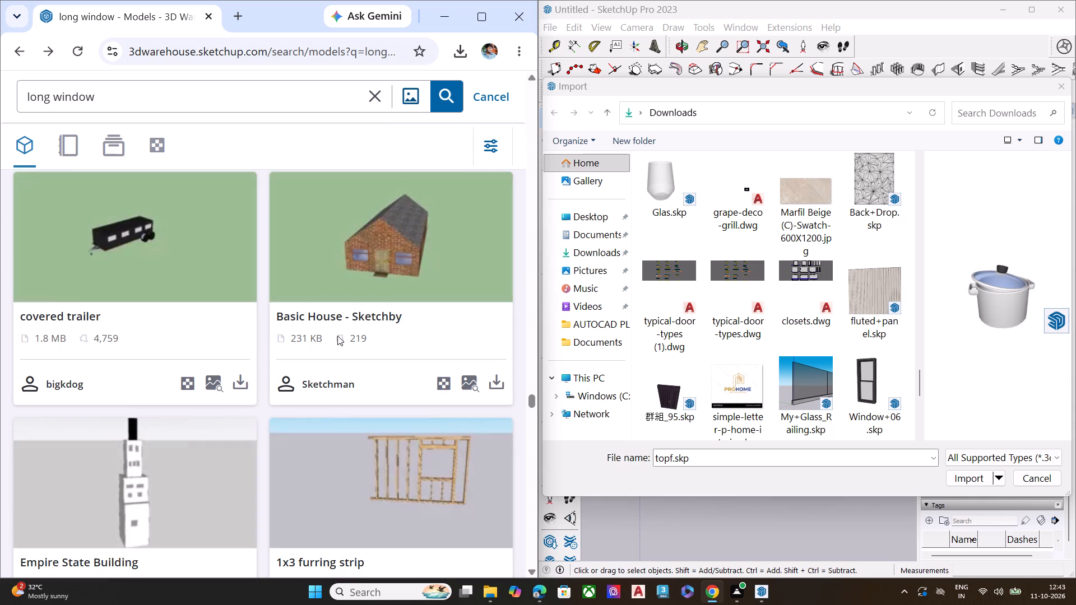
{"action": "scroll", "coordinate": [318, 338], "scroll_direction": "down", "scroll_amount": 7}
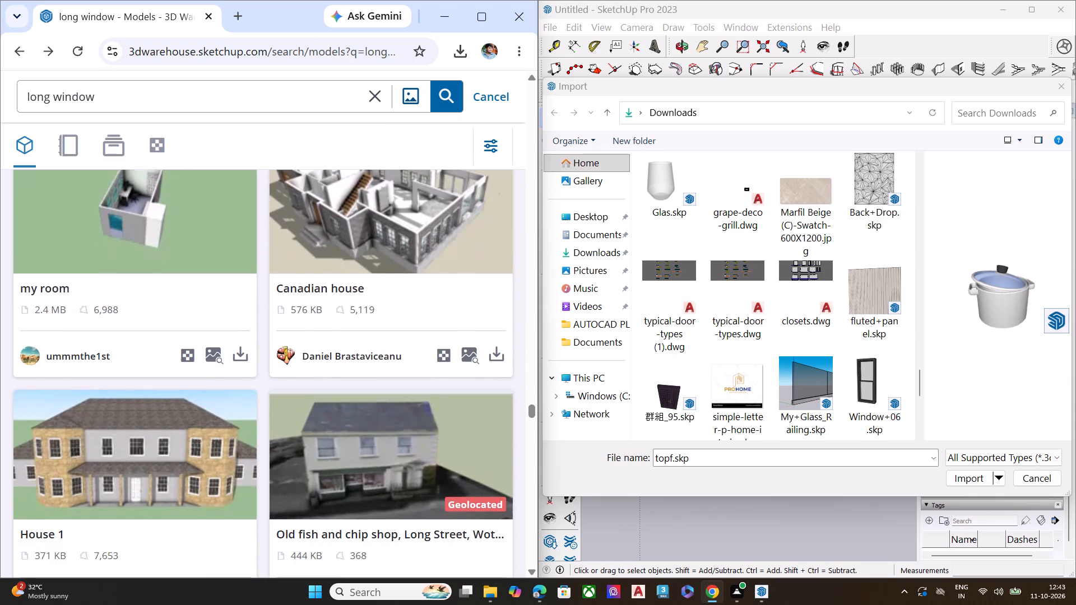
{"action": "scroll", "coordinate": [318, 339], "scroll_direction": "down", "scroll_amount": 3}
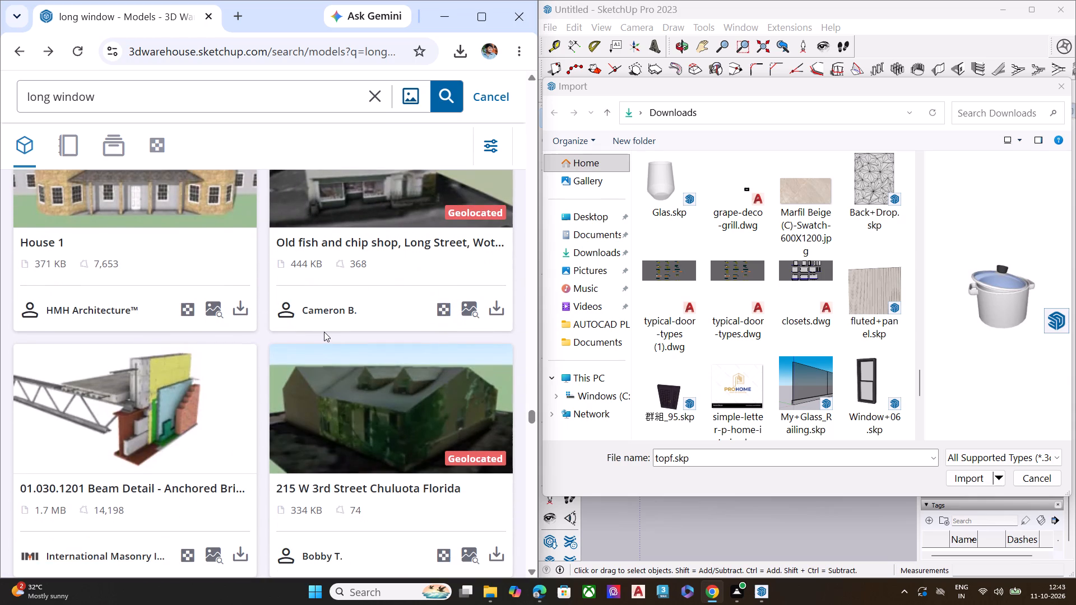
{"action": "scroll", "coordinate": [324, 332], "scroll_direction": "down", "scroll_amount": 4}
Go back through the earlier "long window" results and re-examine the tall, narrow window models near the start.
{"action": "scroll", "coordinate": [324, 332], "scroll_direction": "up", "scroll_amount": 18}
{"action": "scroll", "coordinate": [324, 332], "scroll_direction": "down", "scroll_amount": 1}
{"action": "scroll", "coordinate": [324, 332], "scroll_direction": "up", "scroll_amount": 2}
{"action": "scroll", "coordinate": [324, 332], "scroll_direction": "down", "scroll_amount": 1}
{"action": "scroll", "coordinate": [324, 332], "scroll_direction": "up", "scroll_amount": 2}
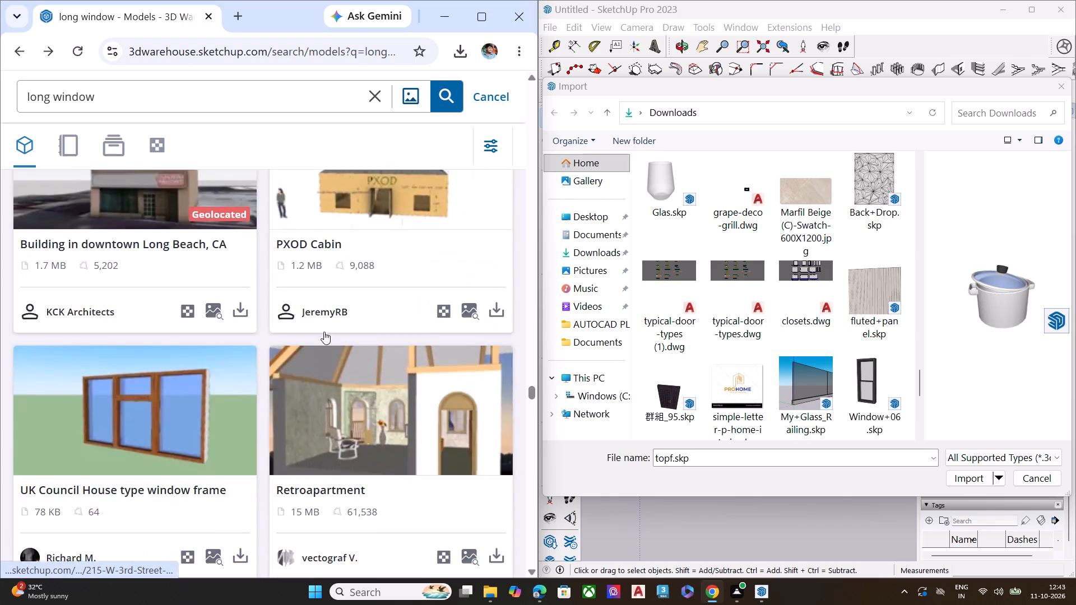
{"action": "scroll", "coordinate": [324, 332], "scroll_direction": "down", "scroll_amount": 2}
{"action": "scroll", "coordinate": [324, 332], "scroll_direction": "up", "scroll_amount": 2}
{"action": "scroll", "coordinate": [324, 332], "scroll_direction": "down", "scroll_amount": 1}
{"action": "scroll", "coordinate": [324, 332], "scroll_direction": "up", "scroll_amount": 10}
{"action": "scroll", "coordinate": [324, 332], "scroll_direction": "down", "scroll_amount": 2}
{"action": "scroll", "coordinate": [324, 332], "scroll_direction": "up", "scroll_amount": 3}
{"action": "scroll", "coordinate": [324, 332], "scroll_direction": "down", "scroll_amount": 1}
{"action": "scroll", "coordinate": [324, 332], "scroll_direction": "up", "scroll_amount": 3}
{"action": "scroll", "coordinate": [324, 332], "scroll_direction": "down", "scroll_amount": 3}
{"action": "scroll", "coordinate": [324, 332], "scroll_direction": "up", "scroll_amount": 2}
{"action": "scroll", "coordinate": [324, 332], "scroll_direction": "down", "scroll_amount": 2}
{"action": "scroll", "coordinate": [324, 332], "scroll_direction": "up", "scroll_amount": 10}
{"action": "scroll", "coordinate": [324, 332], "scroll_direction": "down", "scroll_amount": 2}
{"action": "scroll", "coordinate": [324, 332], "scroll_direction": "up", "scroll_amount": 1}
{"action": "scroll", "coordinate": [324, 332], "scroll_direction": "down", "scroll_amount": 1}
{"action": "scroll", "coordinate": [324, 332], "scroll_direction": "up", "scroll_amount": 1}
{"action": "scroll", "coordinate": [324, 332], "scroll_direction": "down", "scroll_amount": 1}
{"action": "scroll", "coordinate": [324, 332], "scroll_direction": "up", "scroll_amount": 3}
{"action": "scroll", "coordinate": [324, 332], "scroll_direction": "down", "scroll_amount": 1}
{"action": "scroll", "coordinate": [324, 332], "scroll_direction": "up", "scroll_amount": 1}
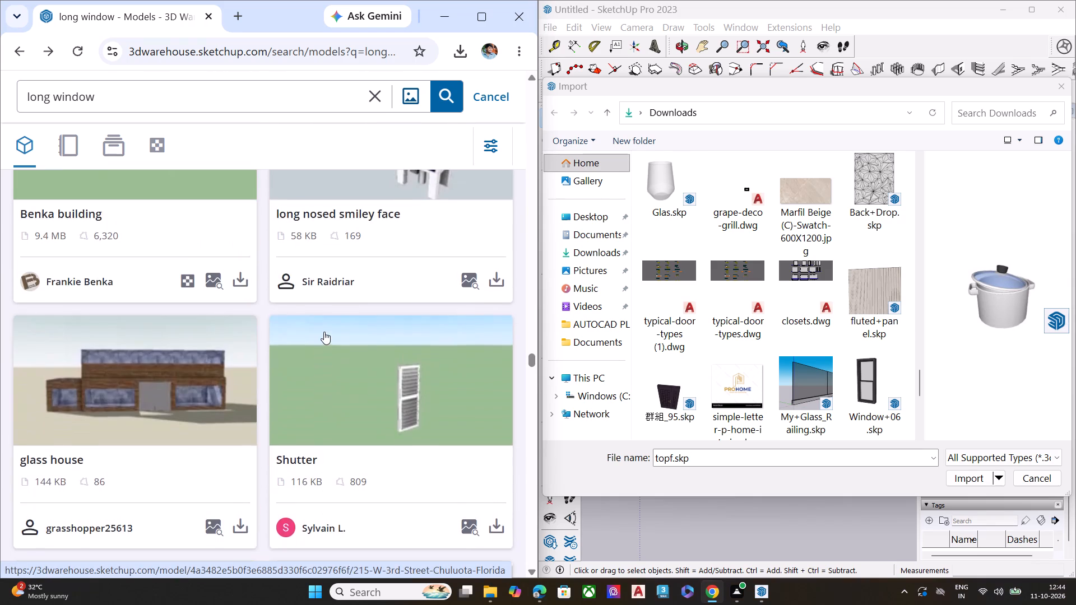
{"action": "scroll", "coordinate": [324, 332], "scroll_direction": "up", "scroll_amount": 12}
{"action": "scroll", "coordinate": [324, 332], "scroll_direction": "up", "scroll_amount": 12}
{"action": "scroll", "coordinate": [324, 332], "scroll_direction": "up", "scroll_amount": 13}
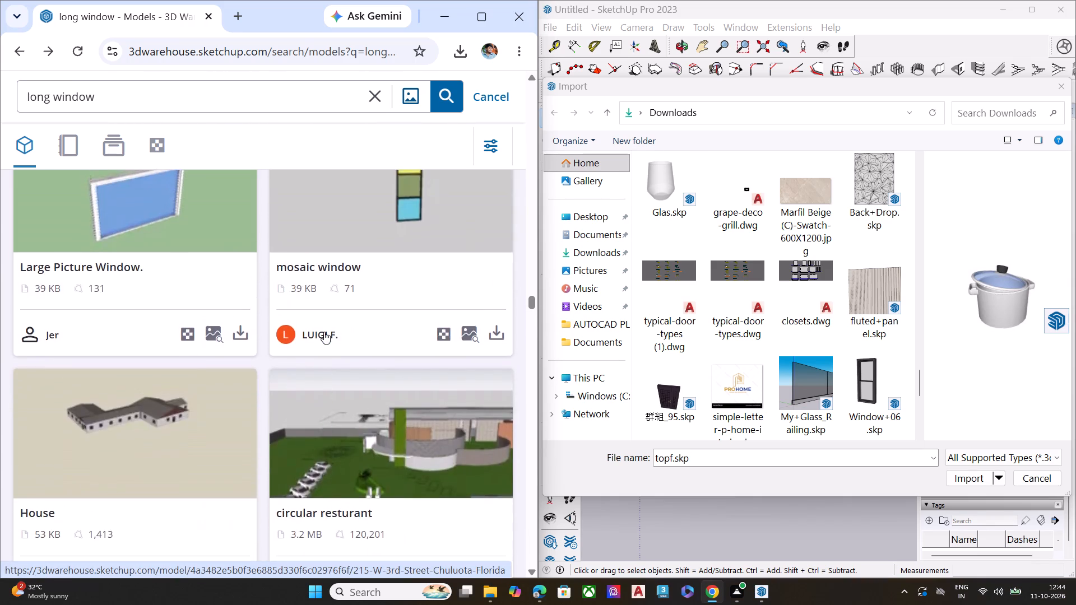
{"action": "scroll", "coordinate": [324, 332], "scroll_direction": "up", "scroll_amount": 19}
{"action": "scroll", "coordinate": [324, 332], "scroll_direction": "up", "scroll_amount": 11}
{"action": "scroll", "coordinate": [324, 332], "scroll_direction": "down", "scroll_amount": 1}
{"action": "scroll", "coordinate": [324, 332], "scroll_direction": "up", "scroll_amount": 8}
{"action": "scroll", "coordinate": [324, 332], "scroll_direction": "down", "scroll_amount": 5}
{"action": "scroll", "coordinate": [324, 332], "scroll_direction": "up", "scroll_amount": 3}
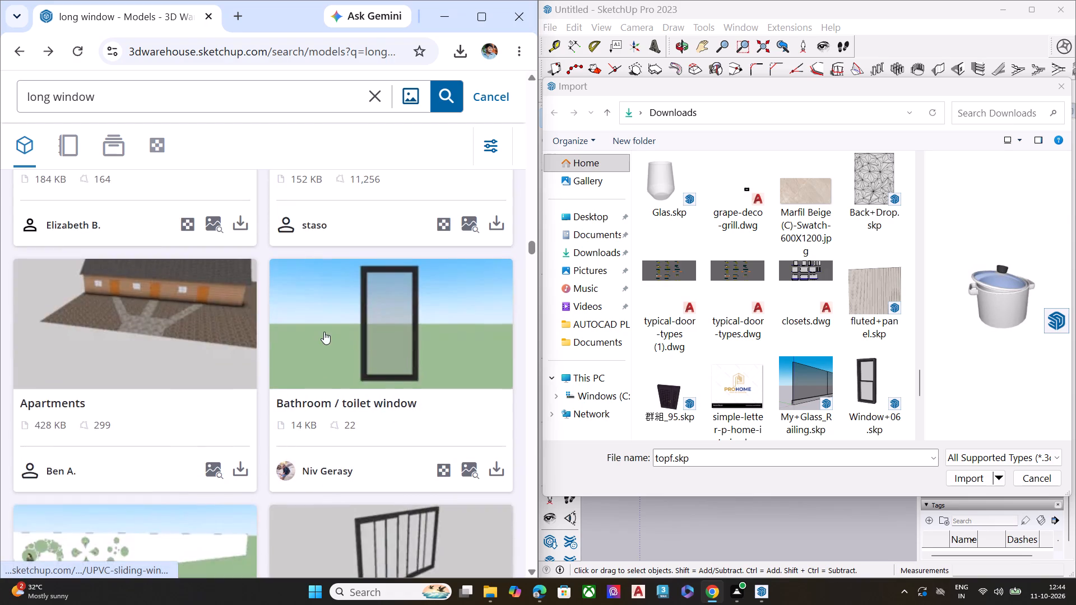
{"action": "scroll", "coordinate": [324, 332], "scroll_direction": "up", "scroll_amount": 17}
{"action": "scroll", "coordinate": [324, 332], "scroll_direction": "down", "scroll_amount": 1}
{"action": "scroll", "coordinate": [324, 332], "scroll_direction": "up", "scroll_amount": 6}
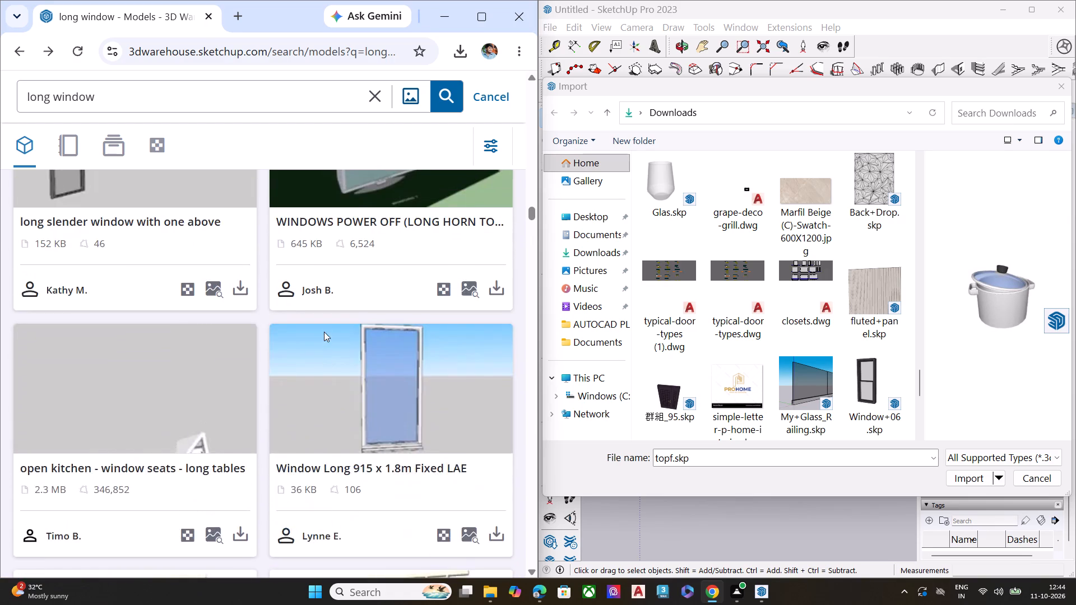
{"action": "scroll", "coordinate": [324, 332], "scroll_direction": "up", "scroll_amount": 9}
{"action": "scroll", "coordinate": [324, 332], "scroll_direction": "down", "scroll_amount": 2}
{"action": "scroll", "coordinate": [324, 332], "scroll_direction": "up", "scroll_amount": 11}
{"action": "scroll", "coordinate": [324, 332], "scroll_direction": "down", "scroll_amount": 1}
{"action": "scroll", "coordinate": [324, 332], "scroll_direction": "up", "scroll_amount": 9}
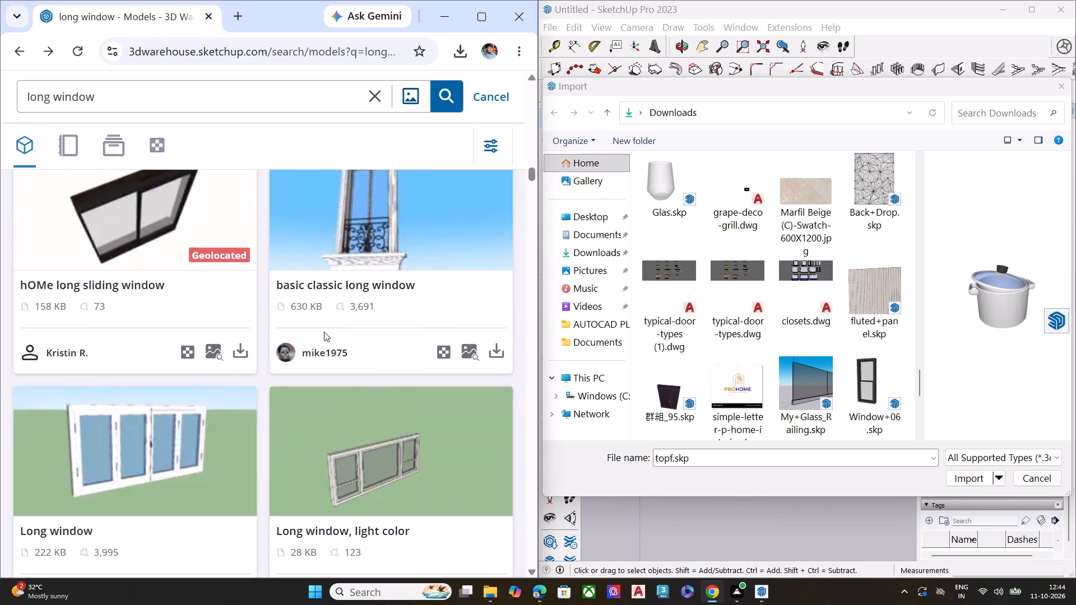
{"action": "scroll", "coordinate": [324, 332], "scroll_direction": "up", "scroll_amount": 5}
{"action": "scroll", "coordinate": [324, 332], "scroll_direction": "down", "scroll_amount": 3}
{"action": "scroll", "coordinate": [324, 332], "scroll_direction": "up", "scroll_amount": 4}
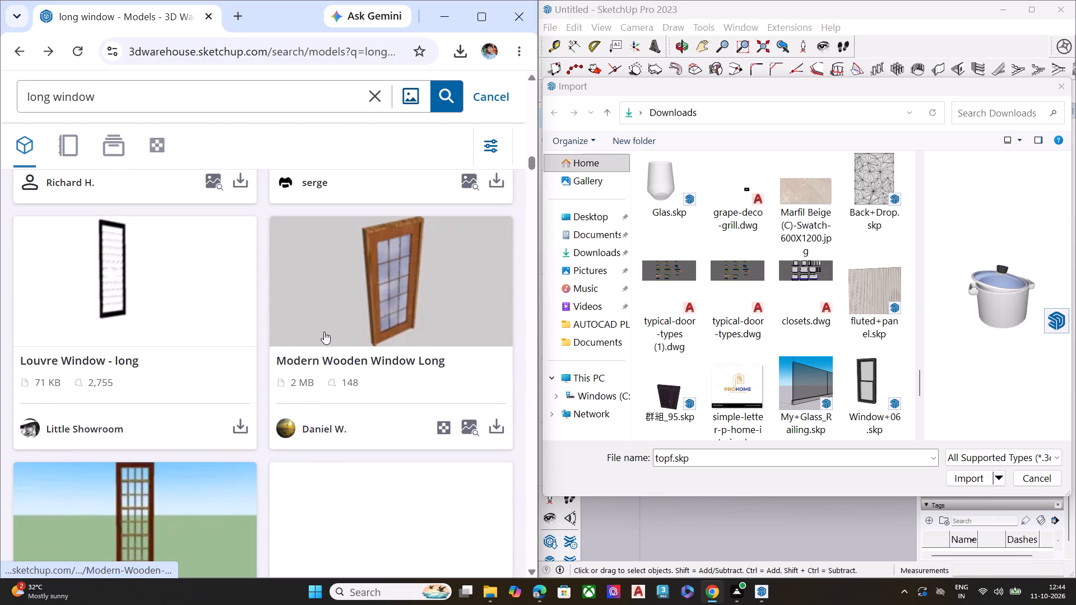
{"action": "scroll", "coordinate": [324, 332], "scroll_direction": "up", "scroll_amount": 14}
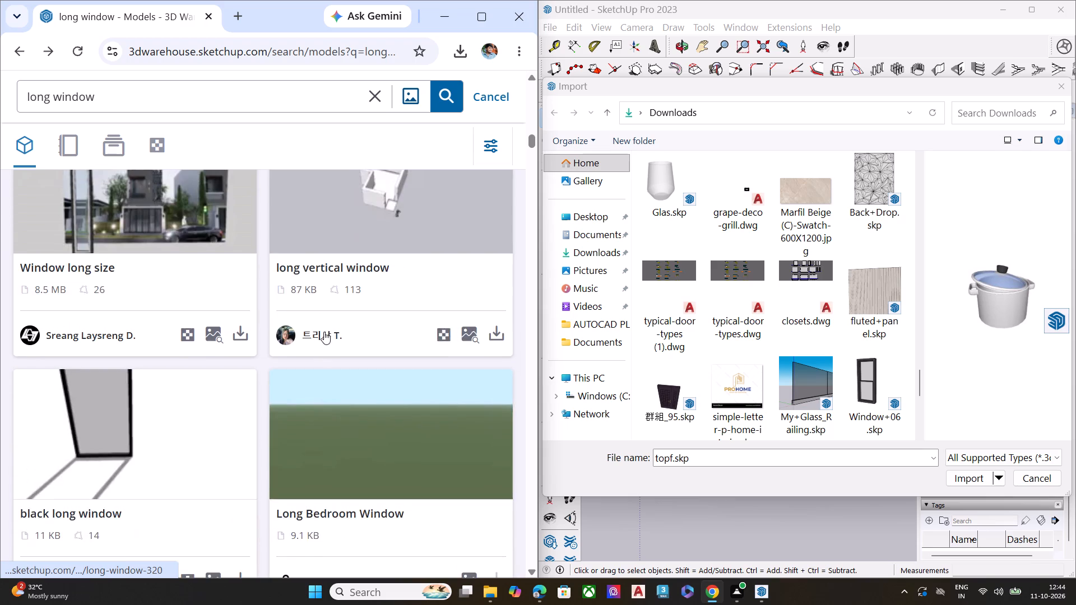
{"action": "scroll", "coordinate": [324, 332], "scroll_direction": "up", "scroll_amount": 6}
{"action": "scroll", "coordinate": [324, 332], "scroll_direction": "down", "scroll_amount": 5}
{"action": "scroll", "coordinate": [199, 350], "scroll_direction": "down", "scroll_amount": 2}
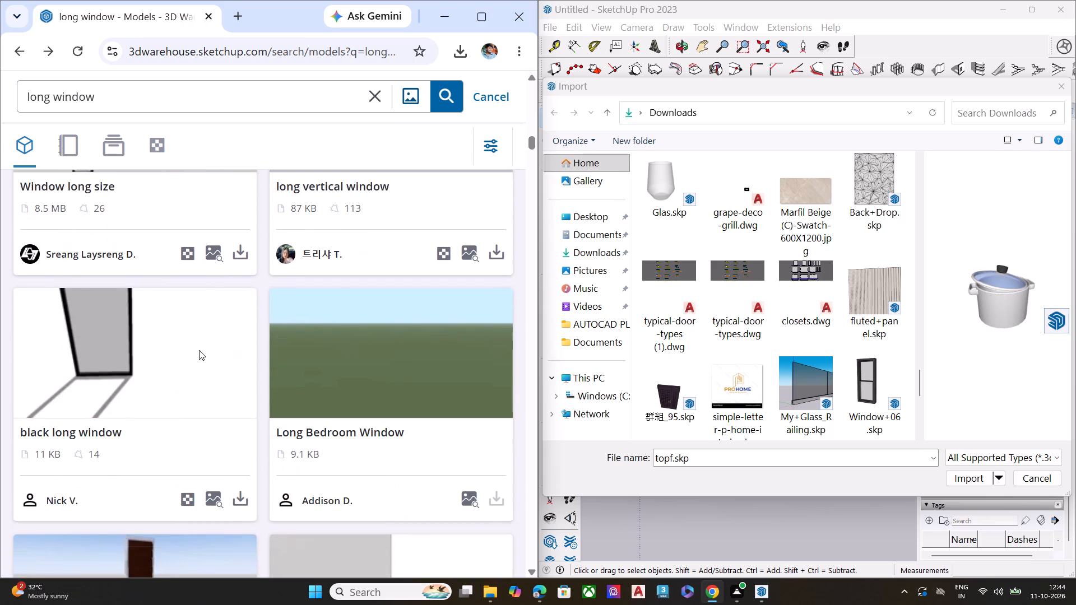
Open the "black long window" model, preview it and download it as a SketchUp file.
{"action": "left_click", "coordinate": [145, 350]}
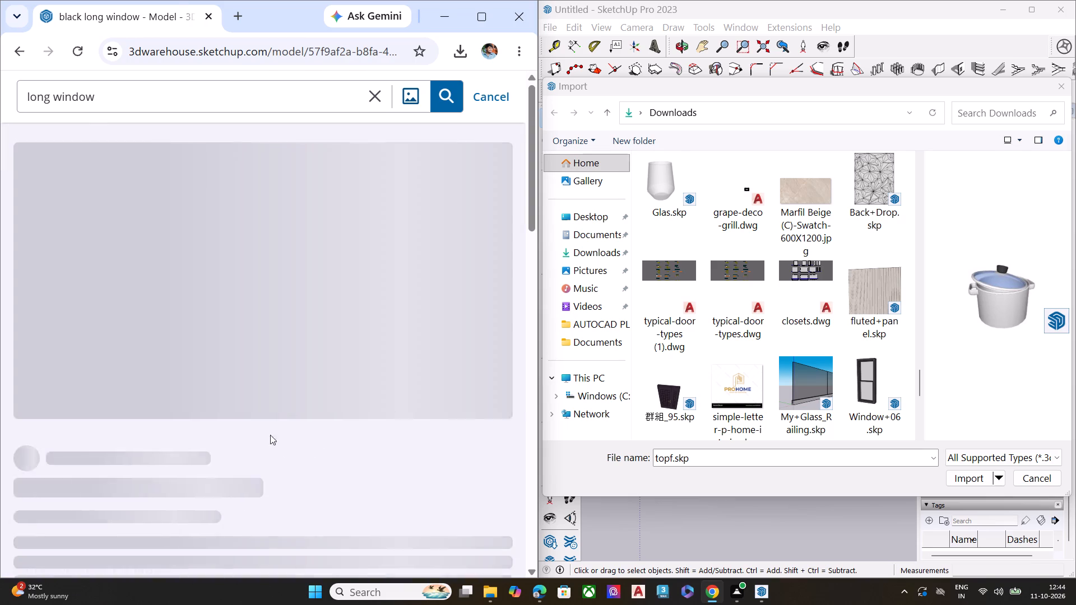
{"action": "left_click", "coordinate": [468, 365]}
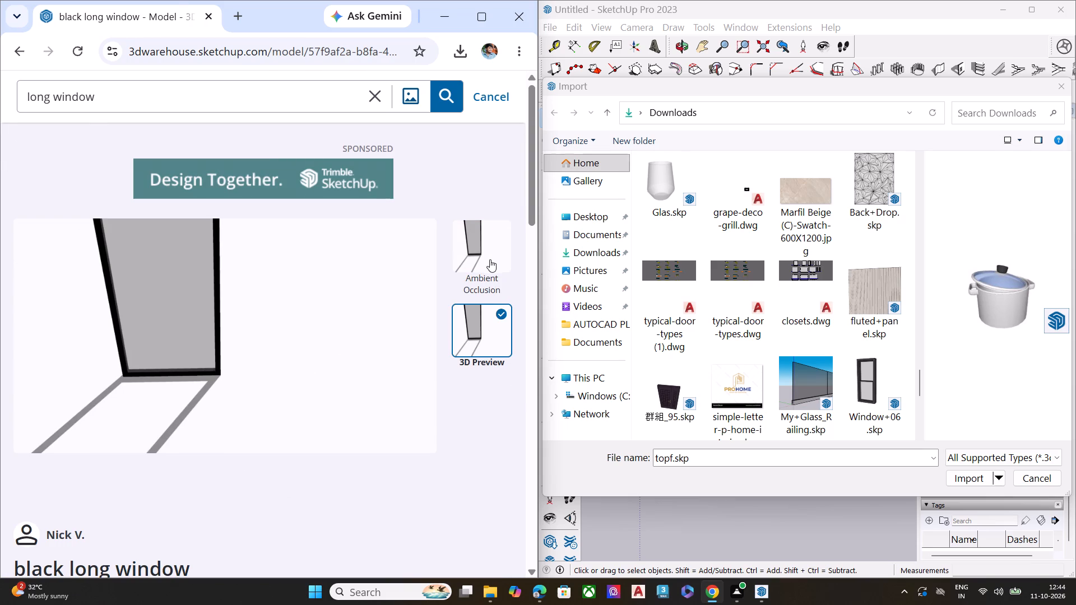
{"action": "left_click", "coordinate": [491, 255]}
{"action": "scroll", "coordinate": [278, 361], "scroll_direction": "down", "scroll_amount": 7}
{"action": "scroll", "coordinate": [332, 217], "scroll_direction": "up", "scroll_amount": 3}
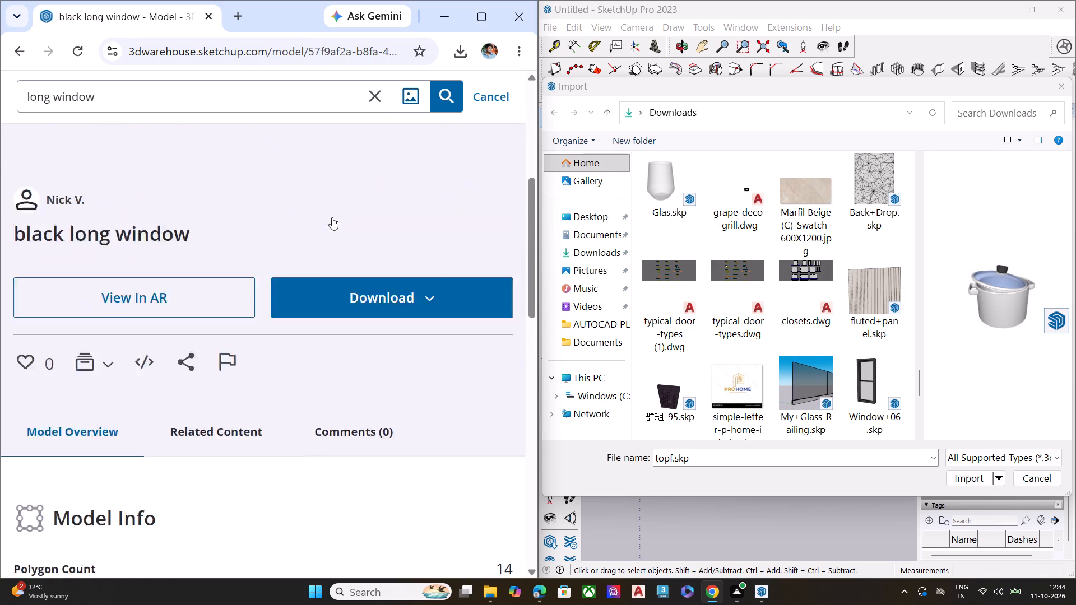
{"action": "left_click", "coordinate": [374, 309]}
{"action": "left_click", "coordinate": [348, 362]}
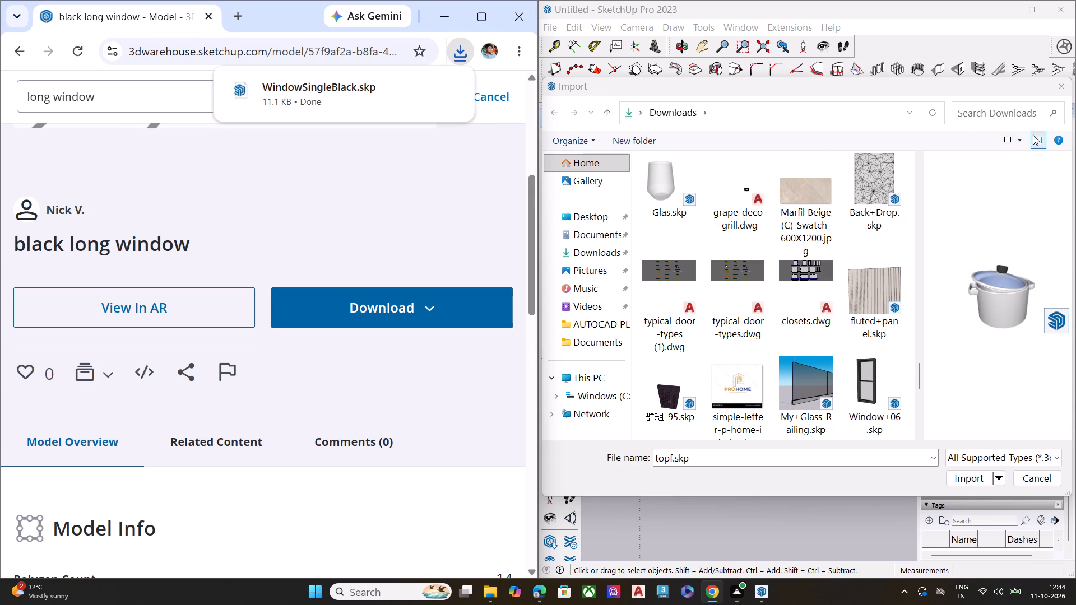
Return to SketchUp, dismiss the open model import and examine the facade's window openings from the side and front.
{"action": "scroll", "coordinate": [727, 182], "scroll_direction": "up", "scroll_amount": 3}
{"action": "left_click", "coordinate": [1064, 86]}
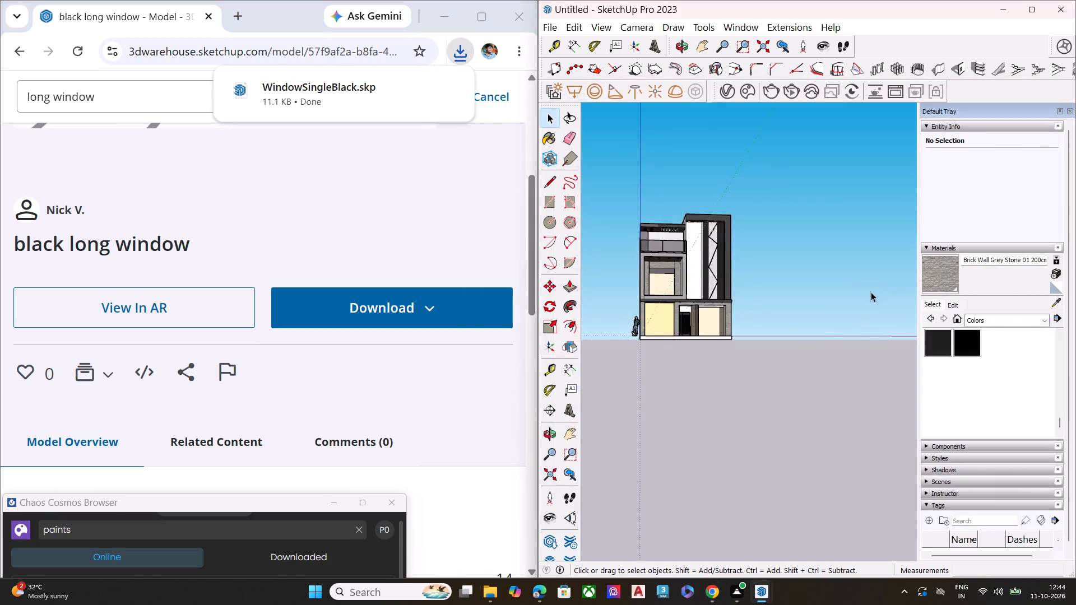
{"action": "scroll", "coordinate": [781, 330], "scroll_direction": "down", "scroll_amount": 6}
{"action": "scroll", "coordinate": [723, 341], "scroll_direction": "up", "scroll_amount": 18}
{"action": "middle_click_drag", "start_coordinate": [694, 281], "coordinate": [817, 276]}
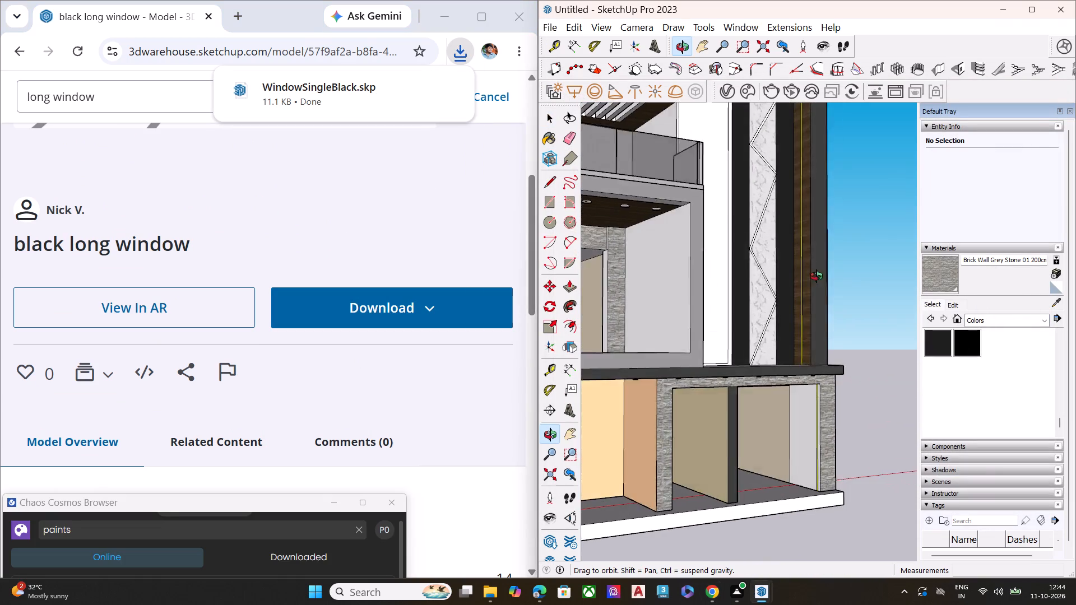
{"action": "middle_click_drag", "start_coordinate": [817, 276], "coordinate": [625, 300]}
{"action": "scroll", "coordinate": [623, 301], "scroll_direction": "up", "scroll_amount": 1}
{"action": "scroll", "coordinate": [750, 282], "scroll_direction": "down", "scroll_amount": 6}
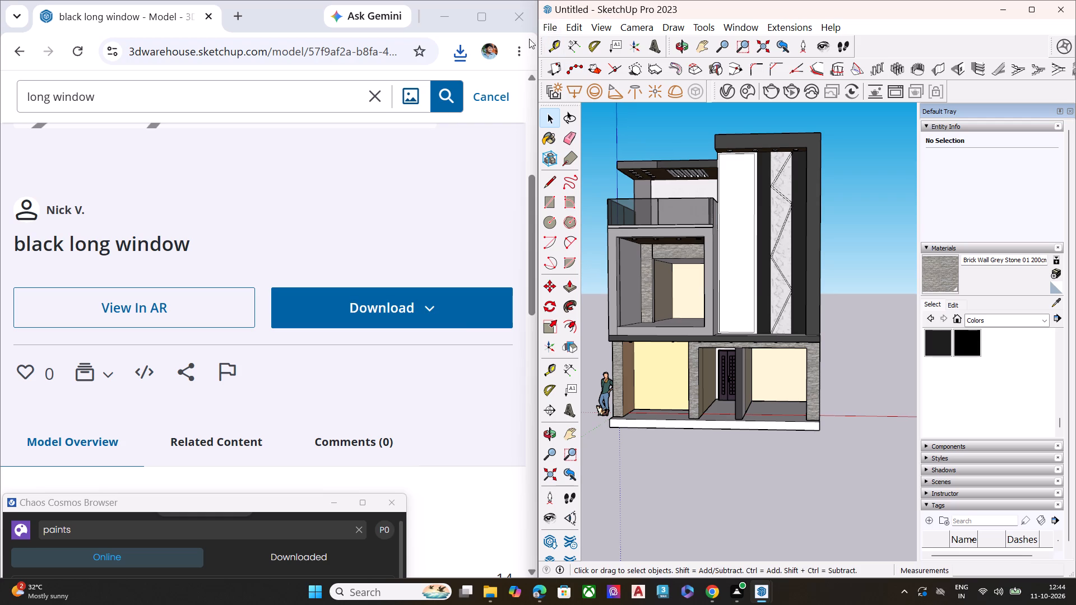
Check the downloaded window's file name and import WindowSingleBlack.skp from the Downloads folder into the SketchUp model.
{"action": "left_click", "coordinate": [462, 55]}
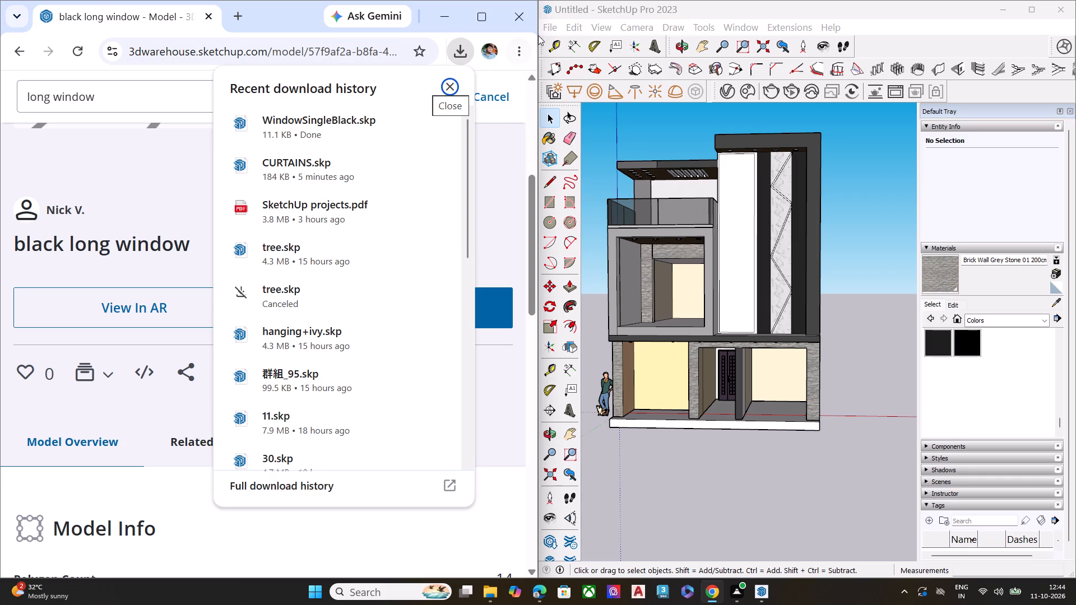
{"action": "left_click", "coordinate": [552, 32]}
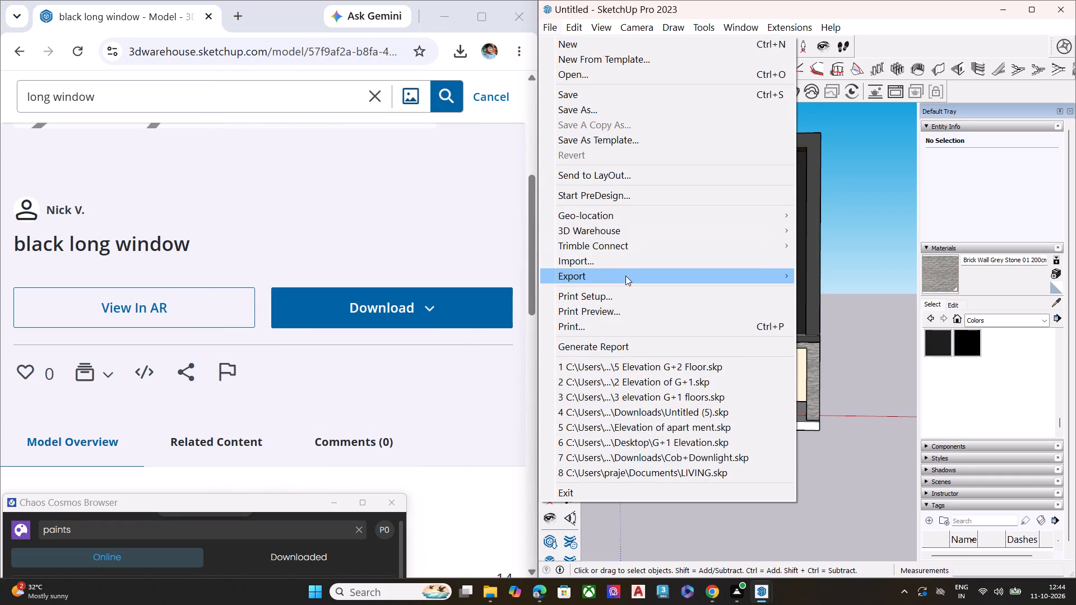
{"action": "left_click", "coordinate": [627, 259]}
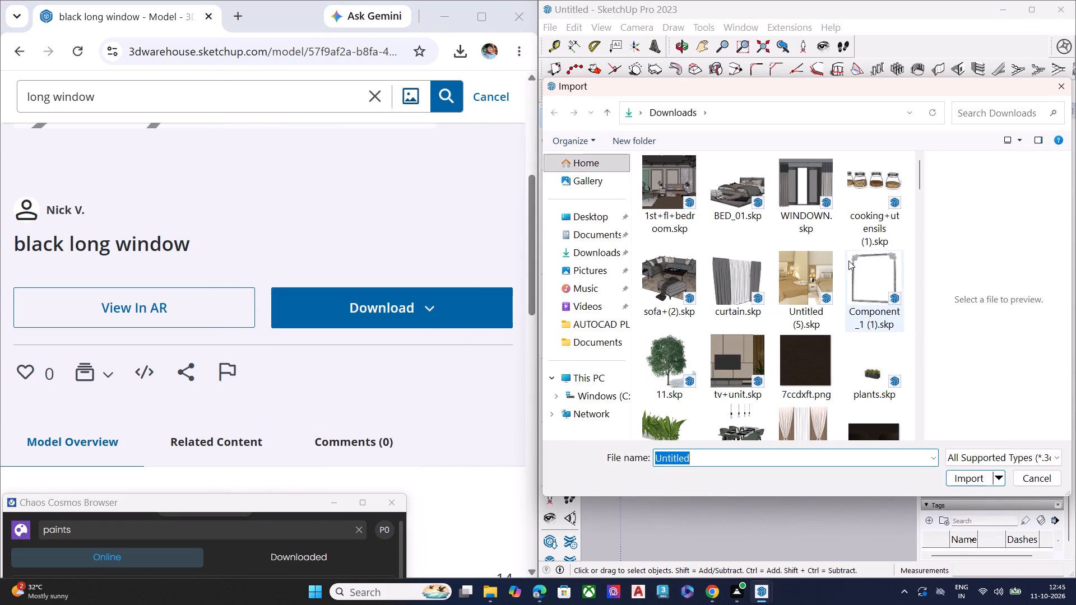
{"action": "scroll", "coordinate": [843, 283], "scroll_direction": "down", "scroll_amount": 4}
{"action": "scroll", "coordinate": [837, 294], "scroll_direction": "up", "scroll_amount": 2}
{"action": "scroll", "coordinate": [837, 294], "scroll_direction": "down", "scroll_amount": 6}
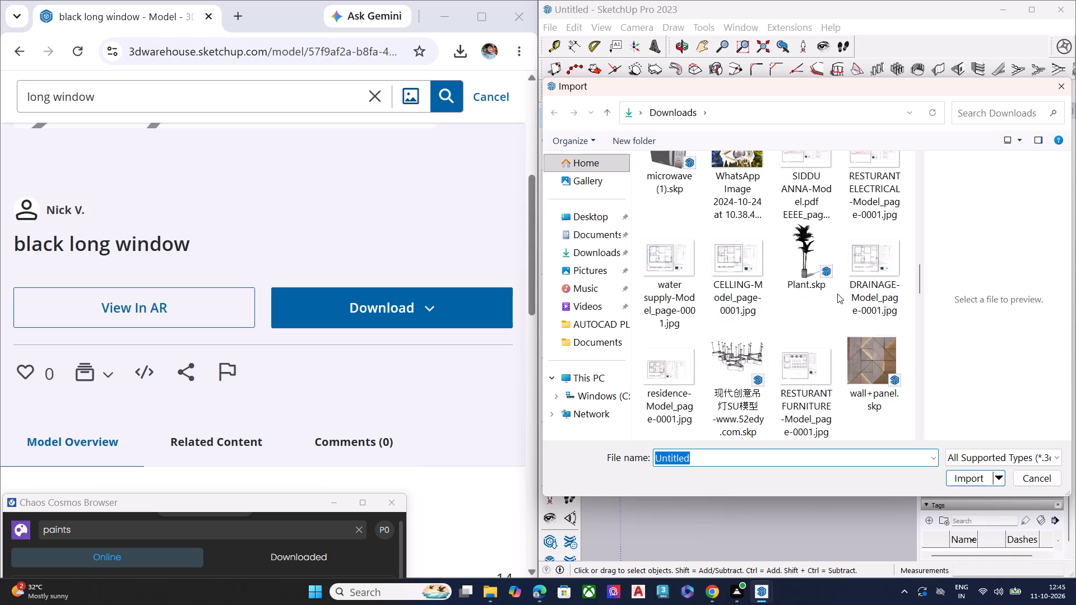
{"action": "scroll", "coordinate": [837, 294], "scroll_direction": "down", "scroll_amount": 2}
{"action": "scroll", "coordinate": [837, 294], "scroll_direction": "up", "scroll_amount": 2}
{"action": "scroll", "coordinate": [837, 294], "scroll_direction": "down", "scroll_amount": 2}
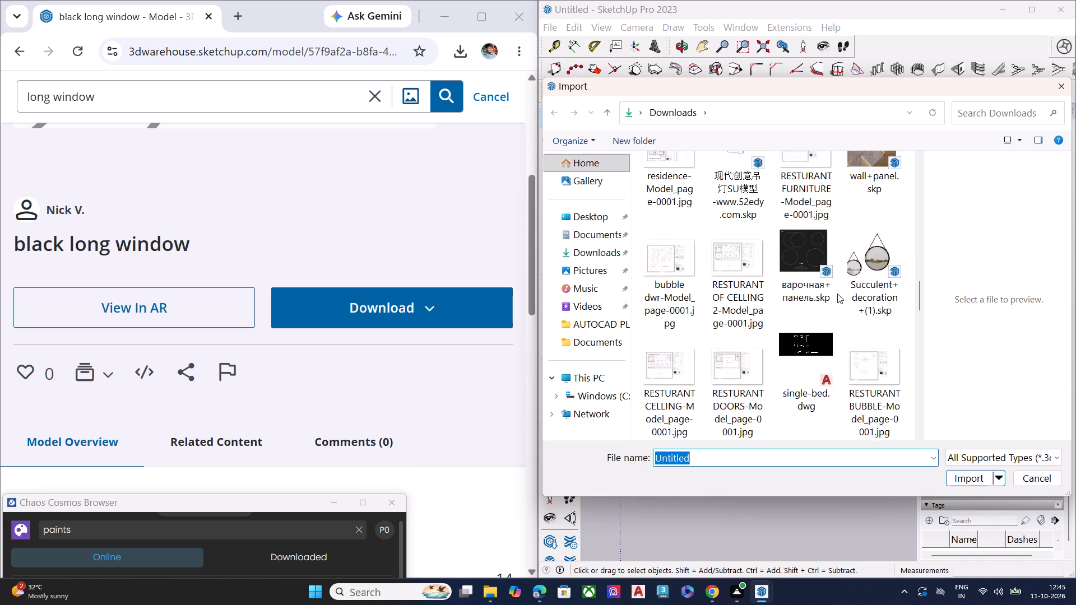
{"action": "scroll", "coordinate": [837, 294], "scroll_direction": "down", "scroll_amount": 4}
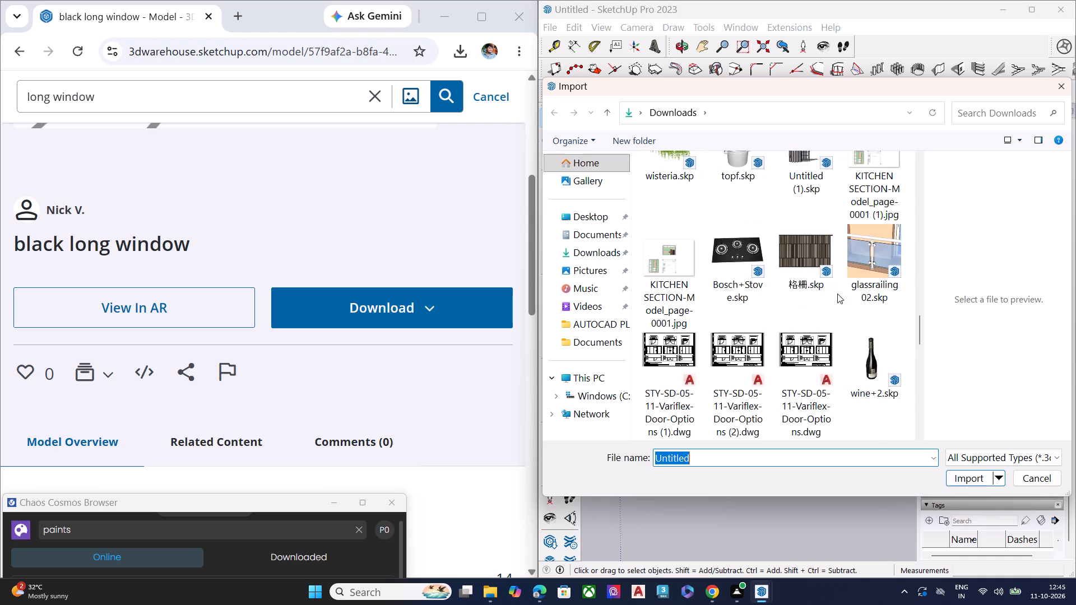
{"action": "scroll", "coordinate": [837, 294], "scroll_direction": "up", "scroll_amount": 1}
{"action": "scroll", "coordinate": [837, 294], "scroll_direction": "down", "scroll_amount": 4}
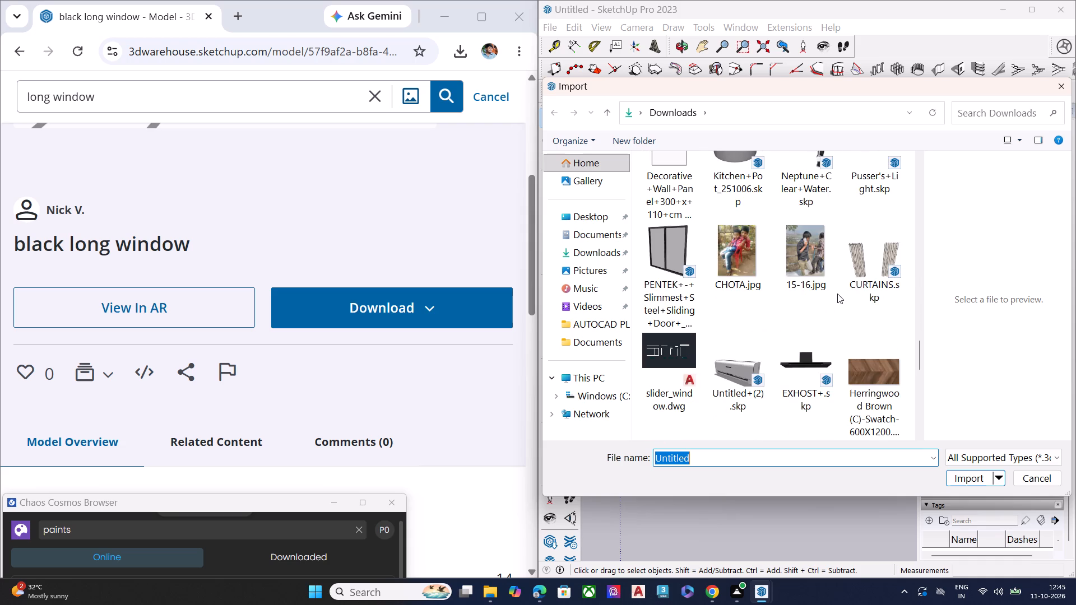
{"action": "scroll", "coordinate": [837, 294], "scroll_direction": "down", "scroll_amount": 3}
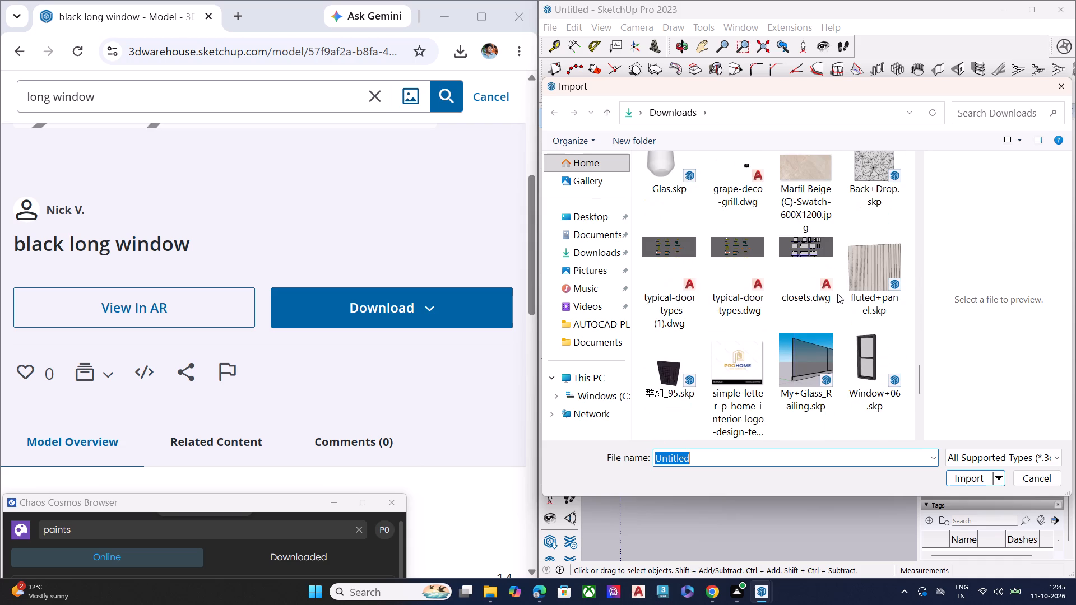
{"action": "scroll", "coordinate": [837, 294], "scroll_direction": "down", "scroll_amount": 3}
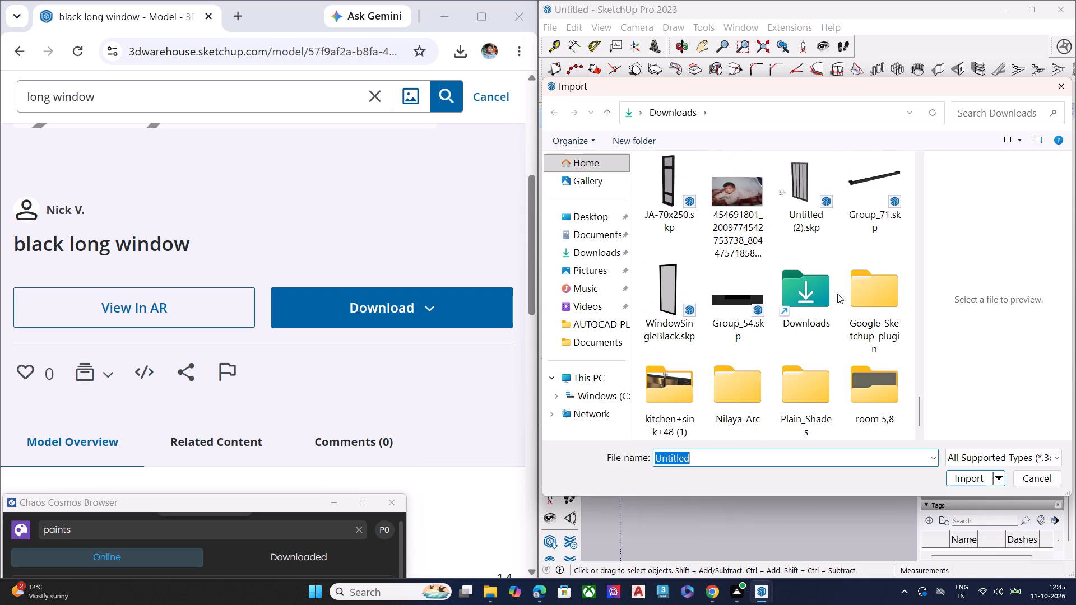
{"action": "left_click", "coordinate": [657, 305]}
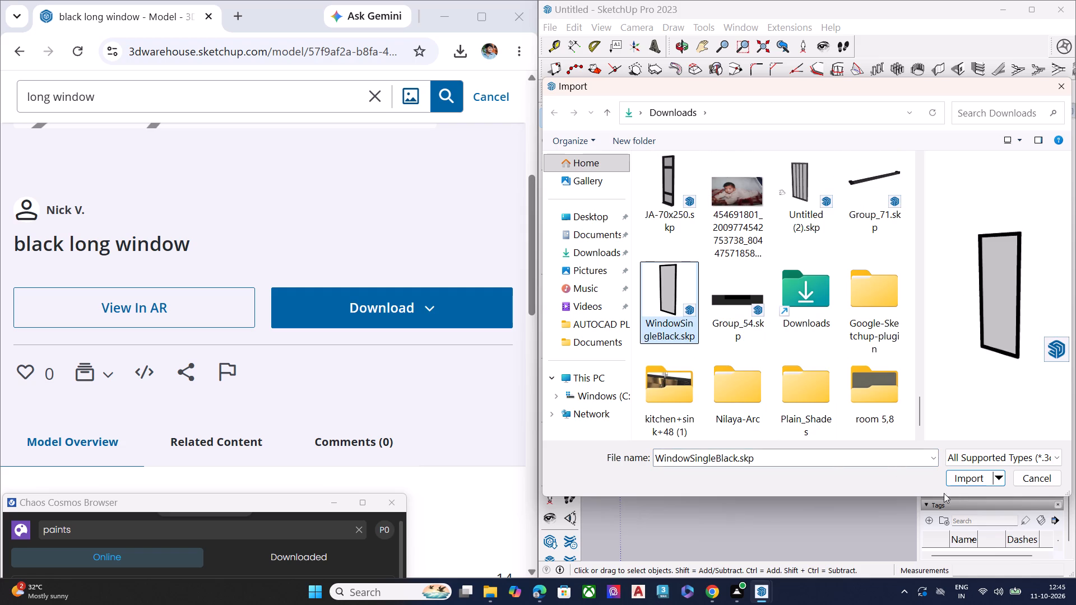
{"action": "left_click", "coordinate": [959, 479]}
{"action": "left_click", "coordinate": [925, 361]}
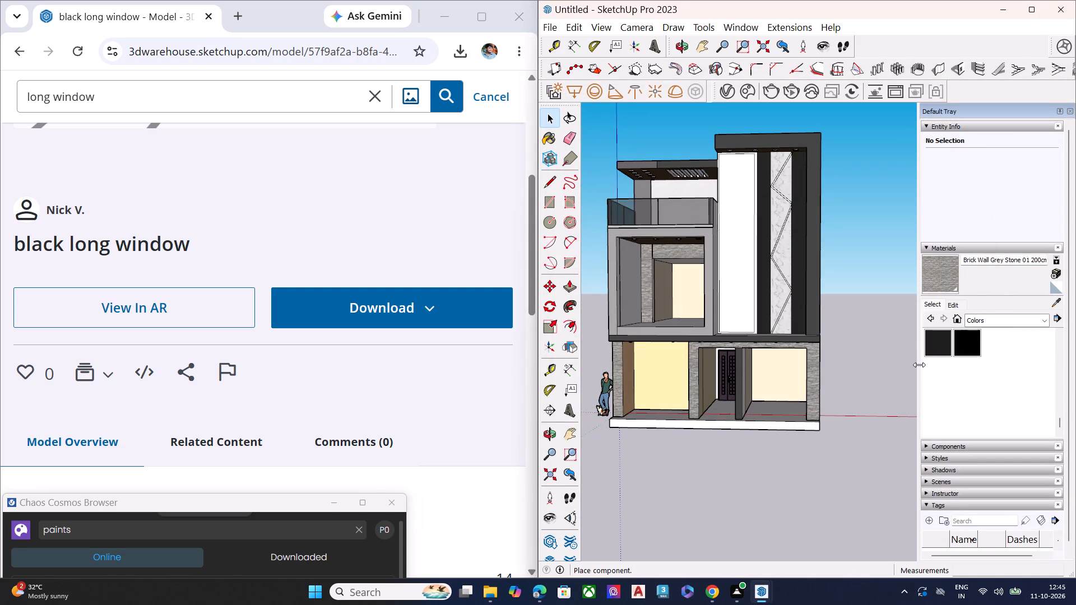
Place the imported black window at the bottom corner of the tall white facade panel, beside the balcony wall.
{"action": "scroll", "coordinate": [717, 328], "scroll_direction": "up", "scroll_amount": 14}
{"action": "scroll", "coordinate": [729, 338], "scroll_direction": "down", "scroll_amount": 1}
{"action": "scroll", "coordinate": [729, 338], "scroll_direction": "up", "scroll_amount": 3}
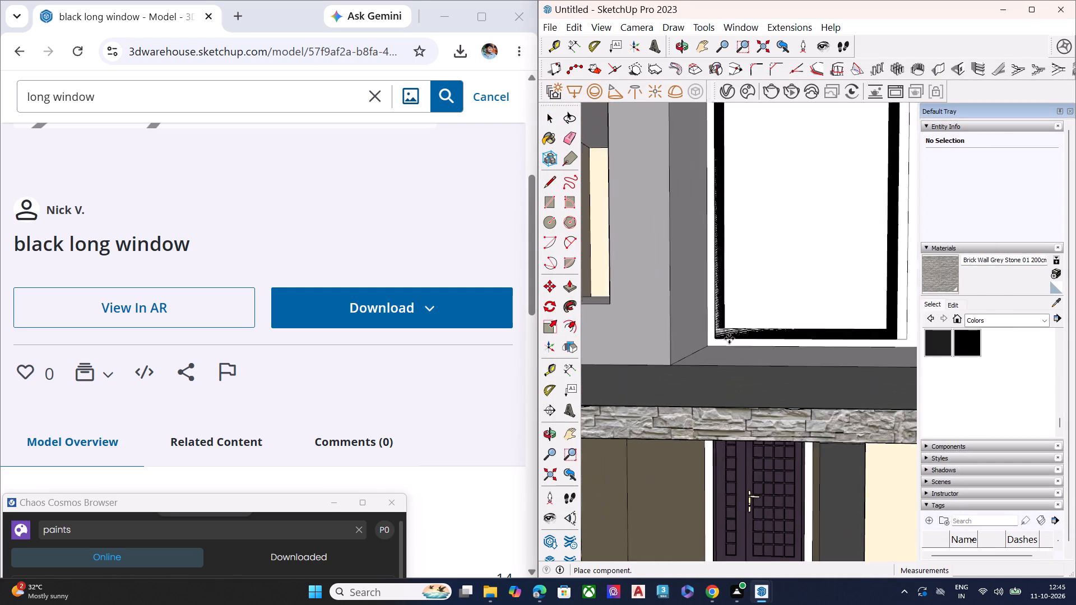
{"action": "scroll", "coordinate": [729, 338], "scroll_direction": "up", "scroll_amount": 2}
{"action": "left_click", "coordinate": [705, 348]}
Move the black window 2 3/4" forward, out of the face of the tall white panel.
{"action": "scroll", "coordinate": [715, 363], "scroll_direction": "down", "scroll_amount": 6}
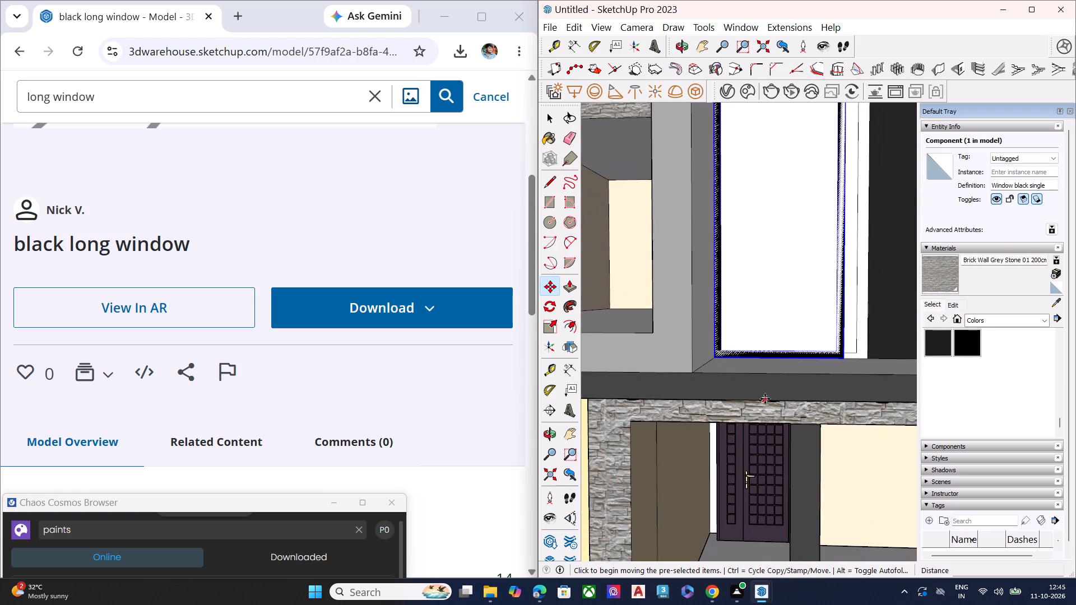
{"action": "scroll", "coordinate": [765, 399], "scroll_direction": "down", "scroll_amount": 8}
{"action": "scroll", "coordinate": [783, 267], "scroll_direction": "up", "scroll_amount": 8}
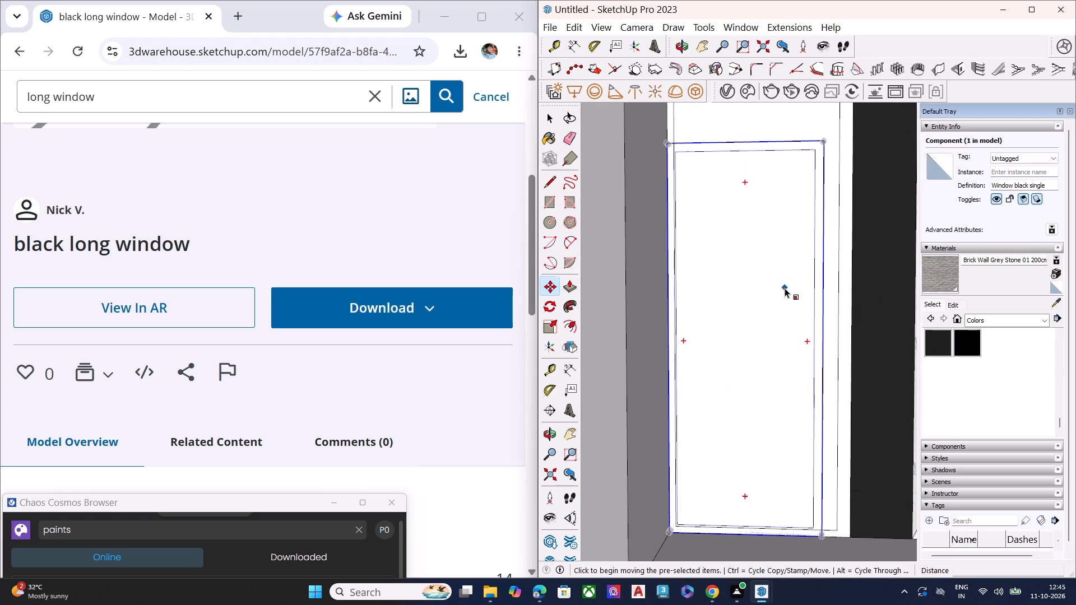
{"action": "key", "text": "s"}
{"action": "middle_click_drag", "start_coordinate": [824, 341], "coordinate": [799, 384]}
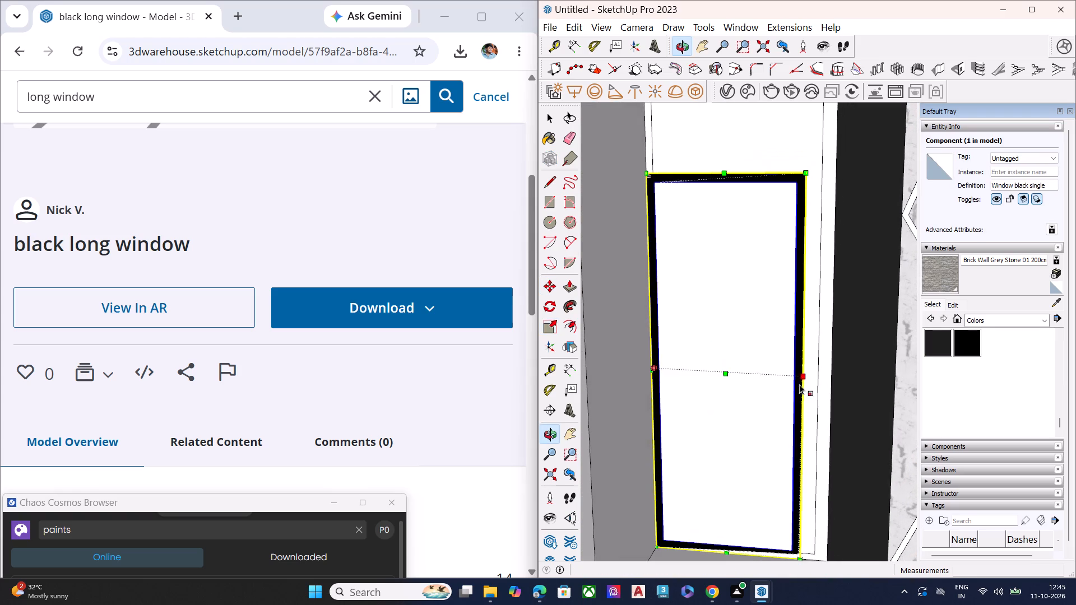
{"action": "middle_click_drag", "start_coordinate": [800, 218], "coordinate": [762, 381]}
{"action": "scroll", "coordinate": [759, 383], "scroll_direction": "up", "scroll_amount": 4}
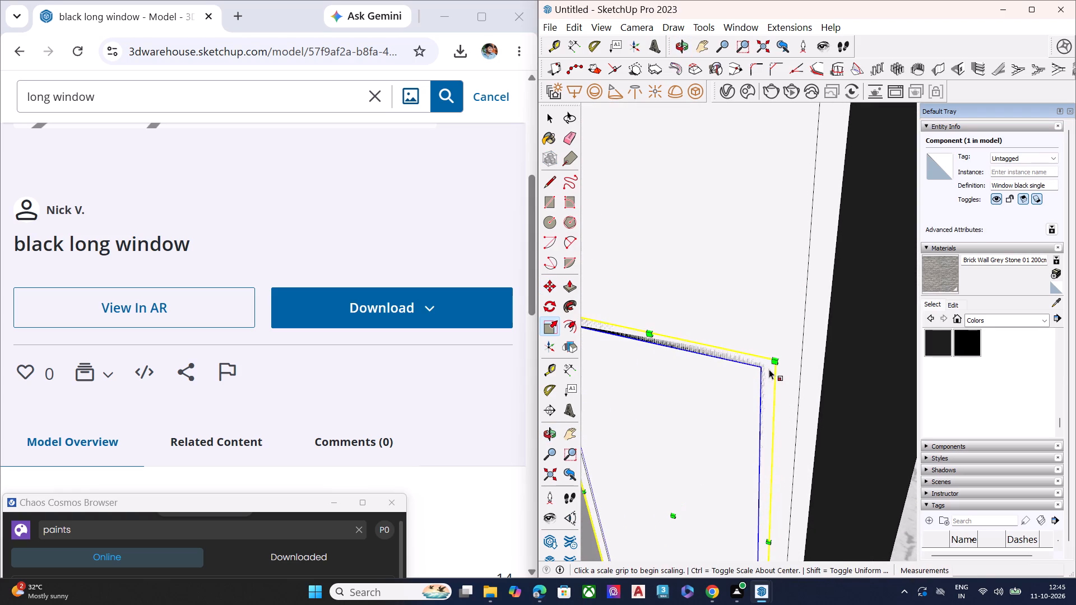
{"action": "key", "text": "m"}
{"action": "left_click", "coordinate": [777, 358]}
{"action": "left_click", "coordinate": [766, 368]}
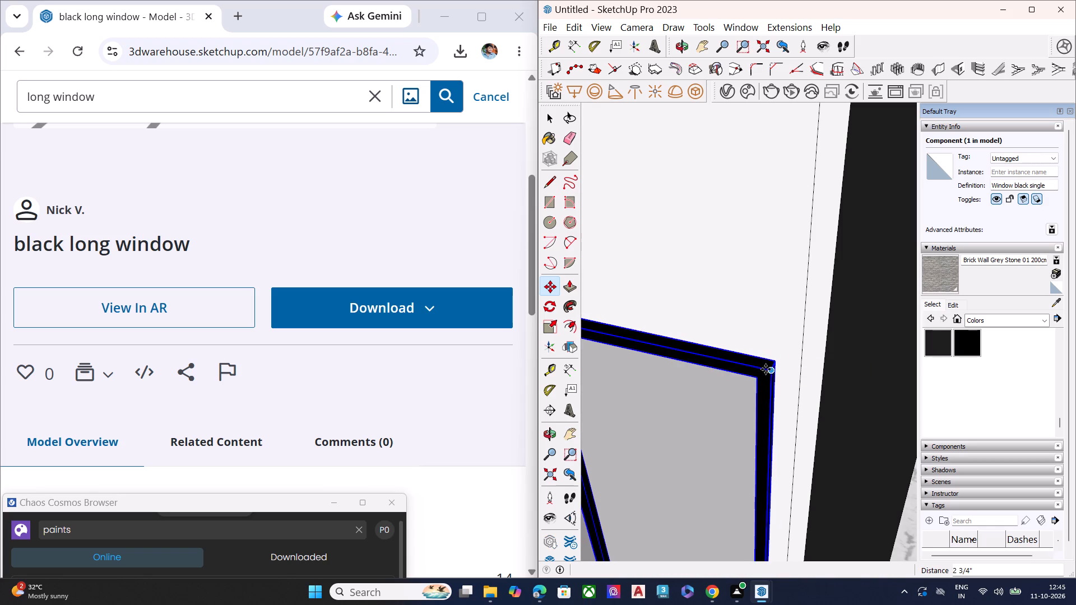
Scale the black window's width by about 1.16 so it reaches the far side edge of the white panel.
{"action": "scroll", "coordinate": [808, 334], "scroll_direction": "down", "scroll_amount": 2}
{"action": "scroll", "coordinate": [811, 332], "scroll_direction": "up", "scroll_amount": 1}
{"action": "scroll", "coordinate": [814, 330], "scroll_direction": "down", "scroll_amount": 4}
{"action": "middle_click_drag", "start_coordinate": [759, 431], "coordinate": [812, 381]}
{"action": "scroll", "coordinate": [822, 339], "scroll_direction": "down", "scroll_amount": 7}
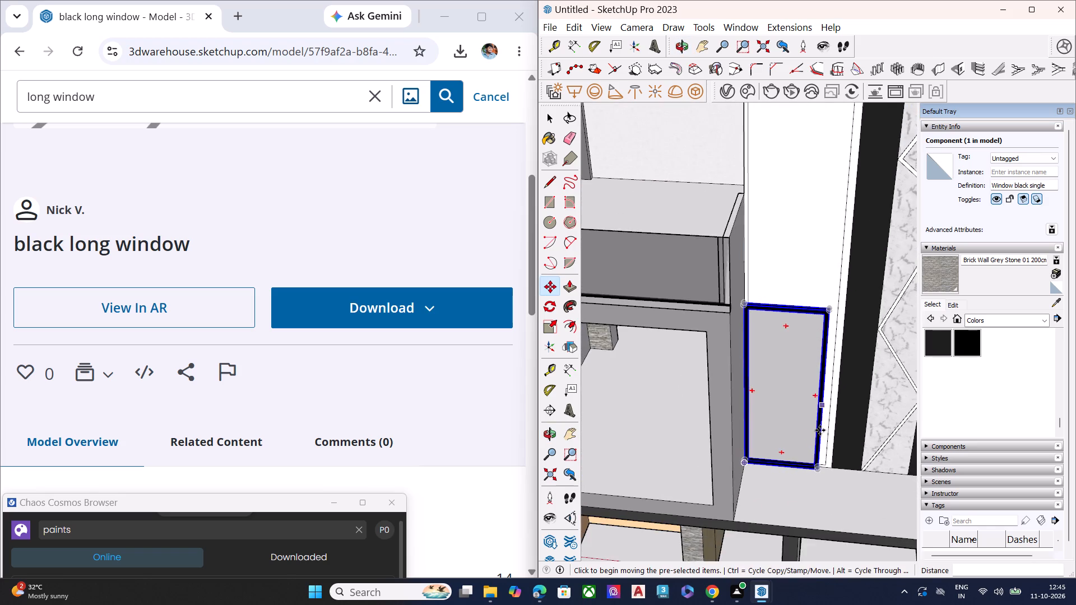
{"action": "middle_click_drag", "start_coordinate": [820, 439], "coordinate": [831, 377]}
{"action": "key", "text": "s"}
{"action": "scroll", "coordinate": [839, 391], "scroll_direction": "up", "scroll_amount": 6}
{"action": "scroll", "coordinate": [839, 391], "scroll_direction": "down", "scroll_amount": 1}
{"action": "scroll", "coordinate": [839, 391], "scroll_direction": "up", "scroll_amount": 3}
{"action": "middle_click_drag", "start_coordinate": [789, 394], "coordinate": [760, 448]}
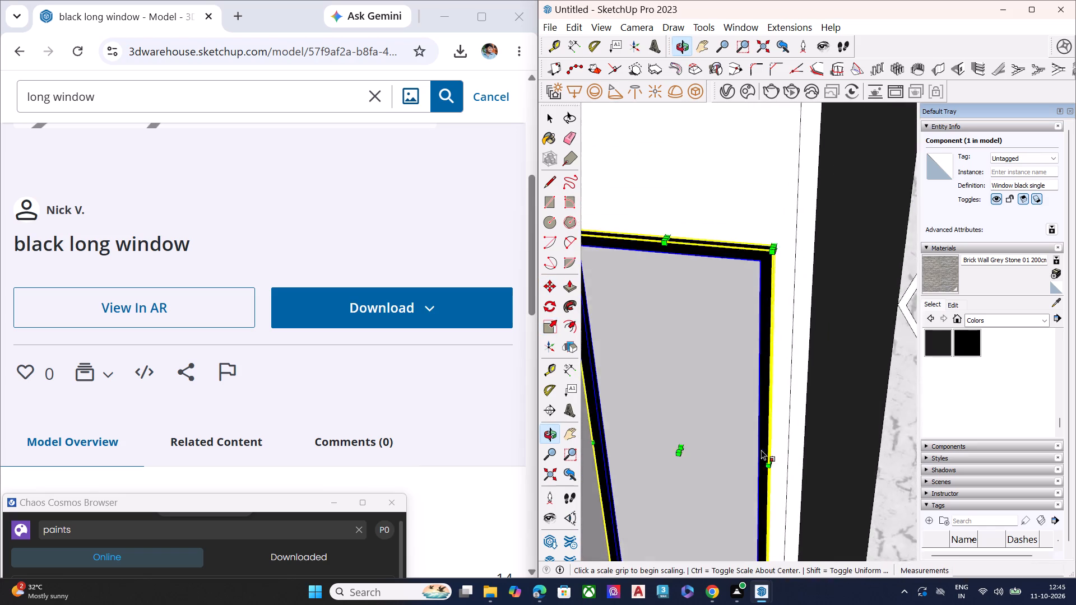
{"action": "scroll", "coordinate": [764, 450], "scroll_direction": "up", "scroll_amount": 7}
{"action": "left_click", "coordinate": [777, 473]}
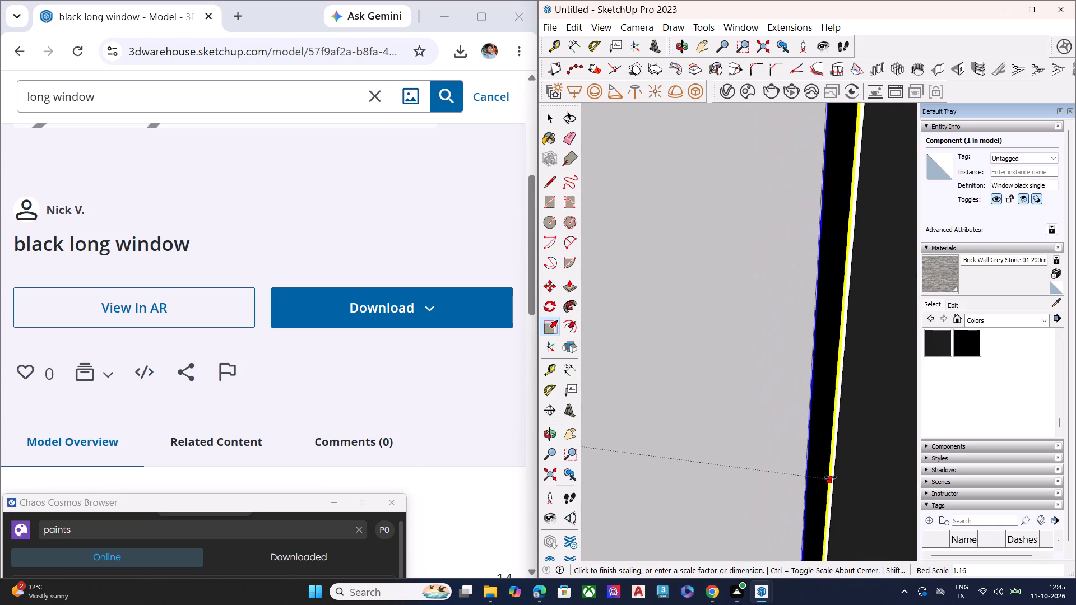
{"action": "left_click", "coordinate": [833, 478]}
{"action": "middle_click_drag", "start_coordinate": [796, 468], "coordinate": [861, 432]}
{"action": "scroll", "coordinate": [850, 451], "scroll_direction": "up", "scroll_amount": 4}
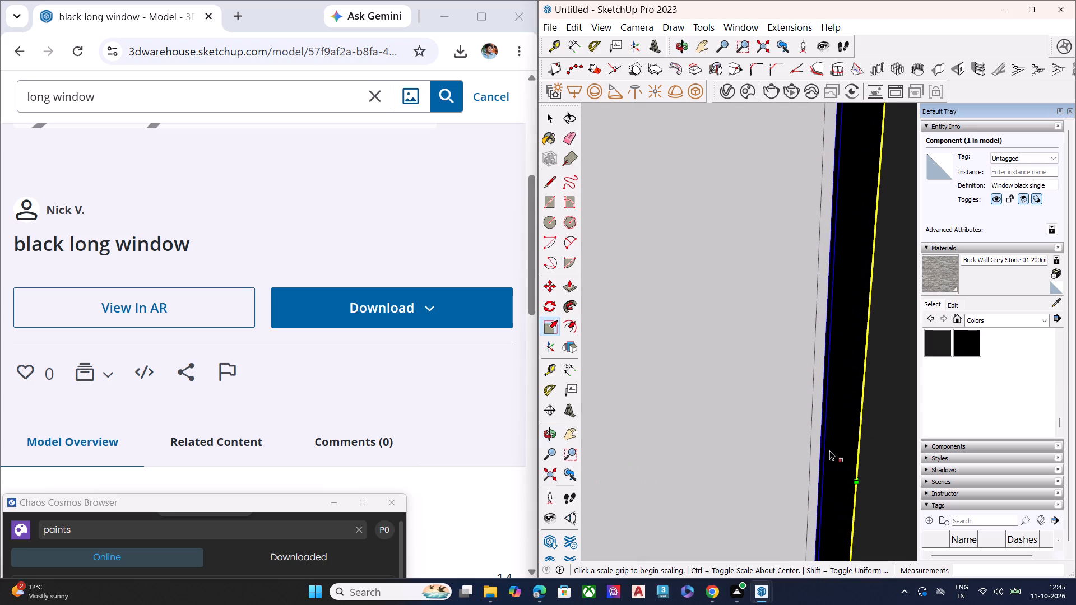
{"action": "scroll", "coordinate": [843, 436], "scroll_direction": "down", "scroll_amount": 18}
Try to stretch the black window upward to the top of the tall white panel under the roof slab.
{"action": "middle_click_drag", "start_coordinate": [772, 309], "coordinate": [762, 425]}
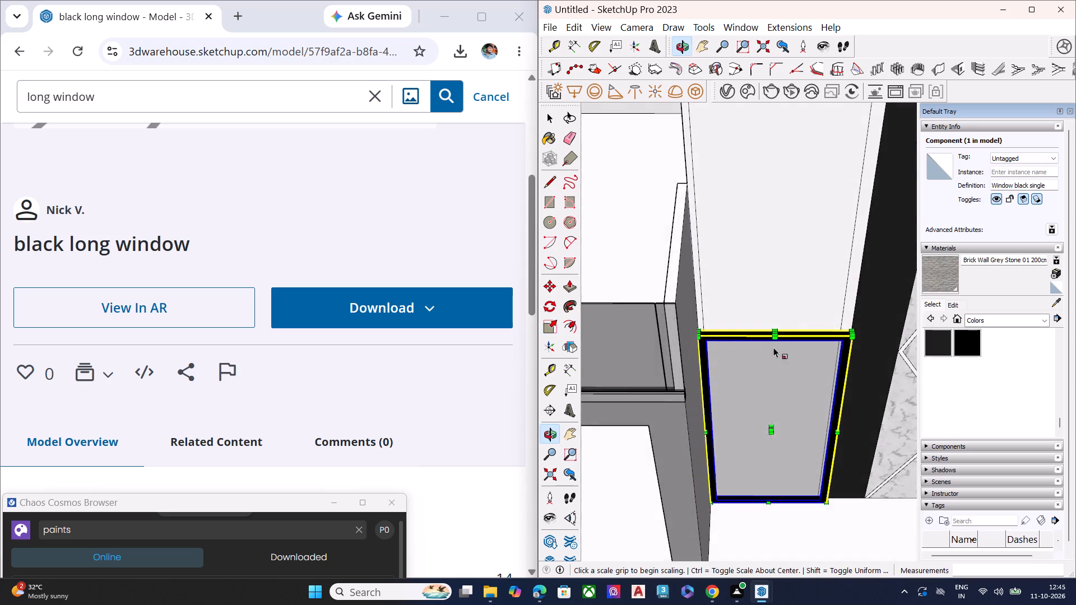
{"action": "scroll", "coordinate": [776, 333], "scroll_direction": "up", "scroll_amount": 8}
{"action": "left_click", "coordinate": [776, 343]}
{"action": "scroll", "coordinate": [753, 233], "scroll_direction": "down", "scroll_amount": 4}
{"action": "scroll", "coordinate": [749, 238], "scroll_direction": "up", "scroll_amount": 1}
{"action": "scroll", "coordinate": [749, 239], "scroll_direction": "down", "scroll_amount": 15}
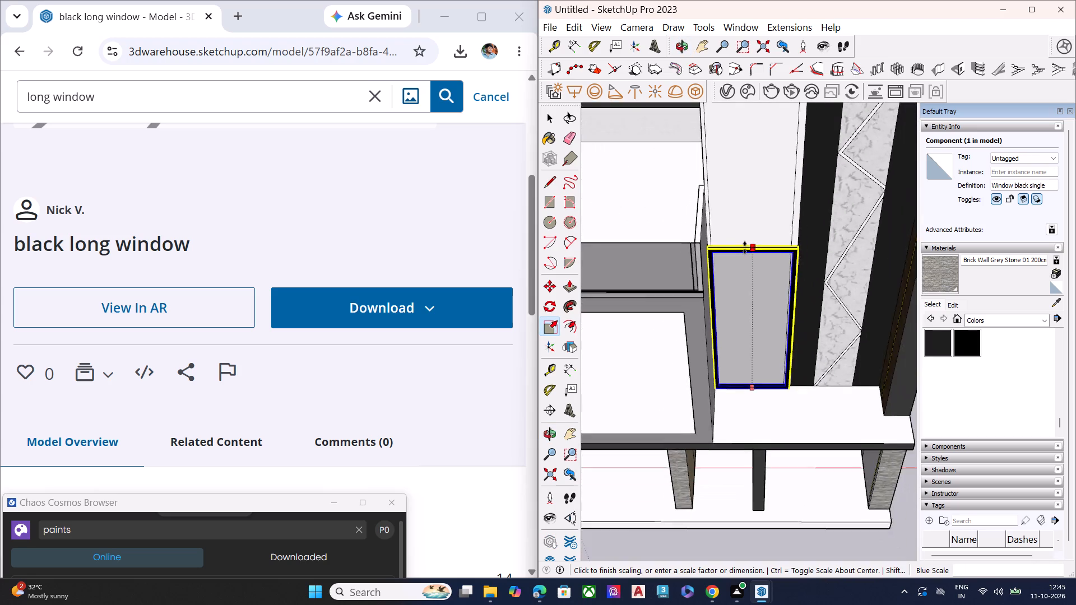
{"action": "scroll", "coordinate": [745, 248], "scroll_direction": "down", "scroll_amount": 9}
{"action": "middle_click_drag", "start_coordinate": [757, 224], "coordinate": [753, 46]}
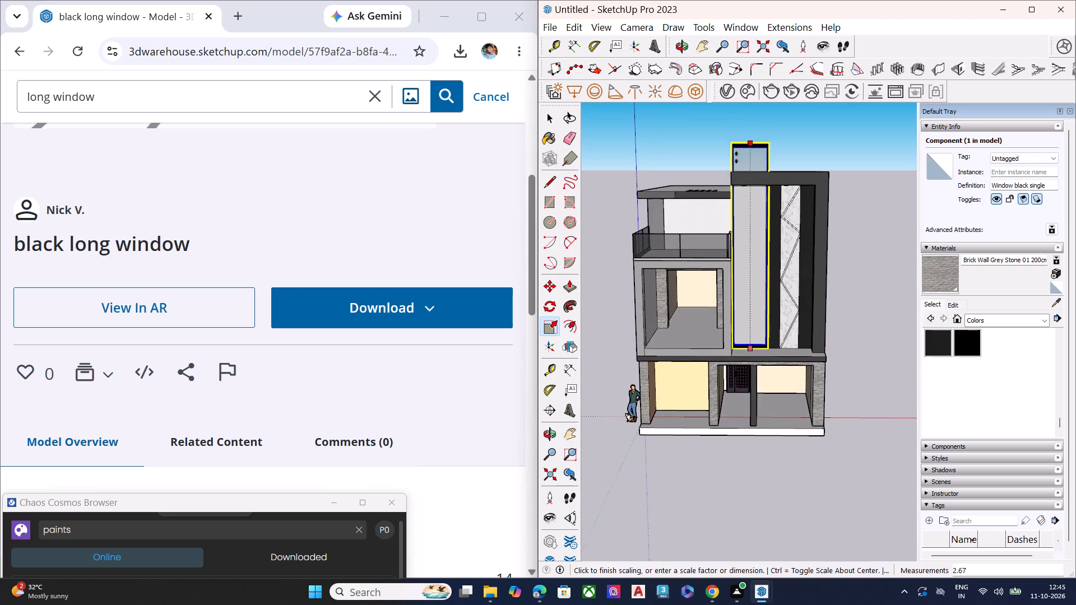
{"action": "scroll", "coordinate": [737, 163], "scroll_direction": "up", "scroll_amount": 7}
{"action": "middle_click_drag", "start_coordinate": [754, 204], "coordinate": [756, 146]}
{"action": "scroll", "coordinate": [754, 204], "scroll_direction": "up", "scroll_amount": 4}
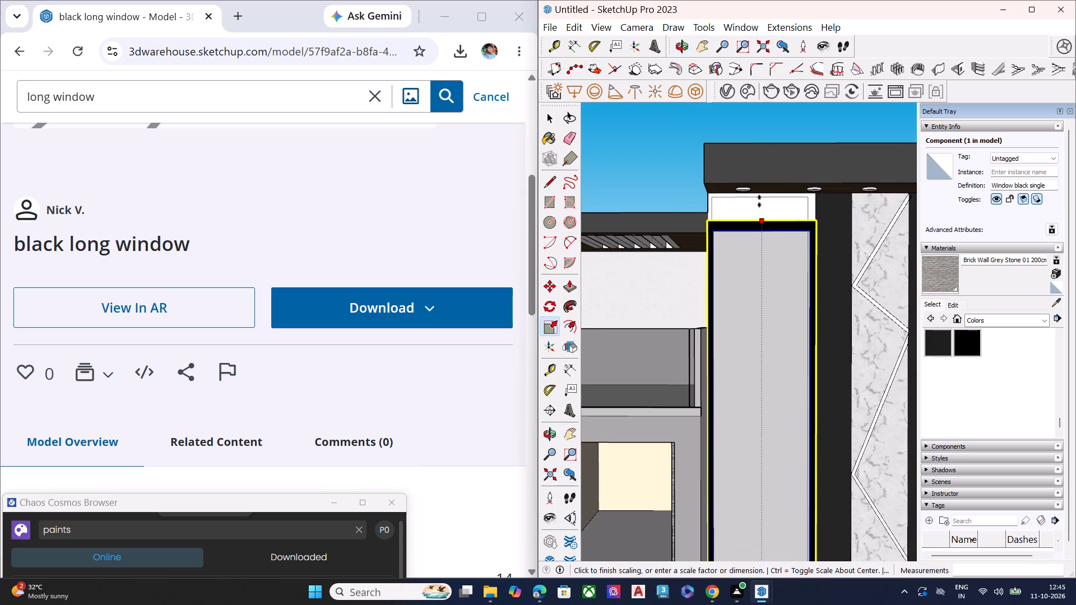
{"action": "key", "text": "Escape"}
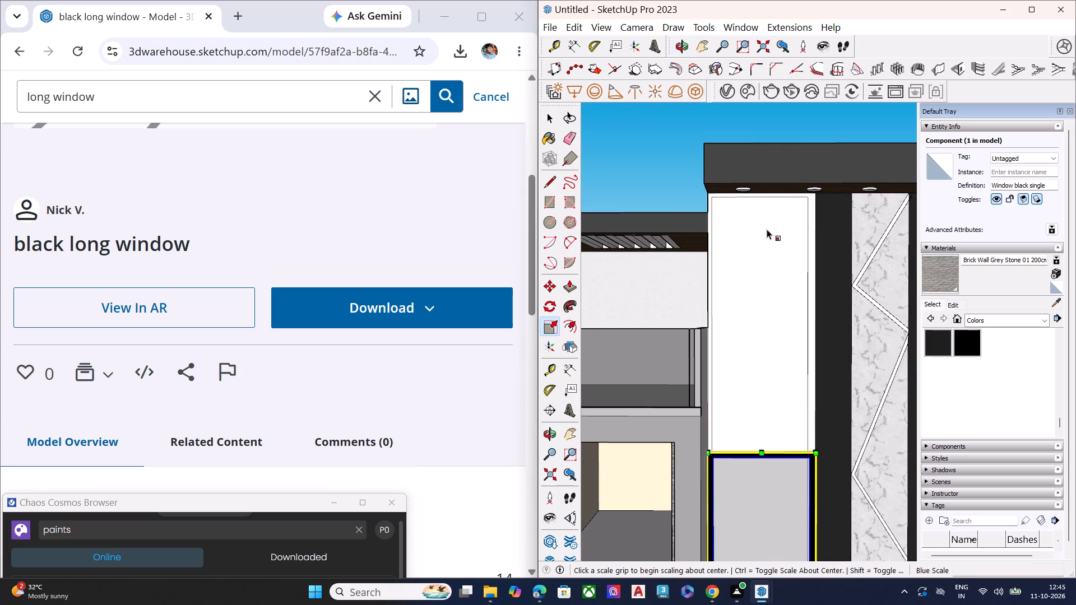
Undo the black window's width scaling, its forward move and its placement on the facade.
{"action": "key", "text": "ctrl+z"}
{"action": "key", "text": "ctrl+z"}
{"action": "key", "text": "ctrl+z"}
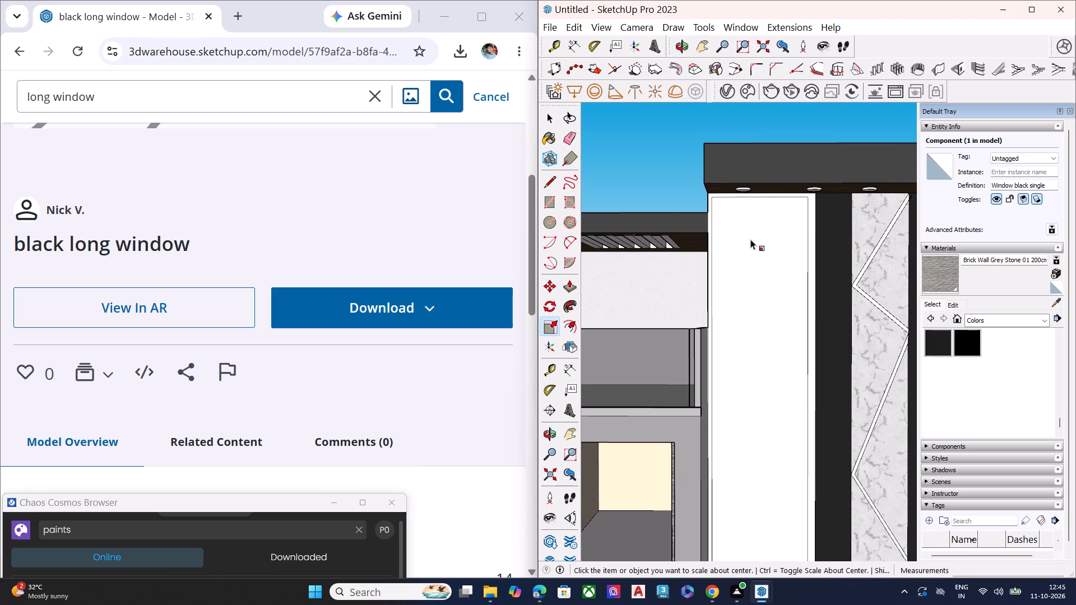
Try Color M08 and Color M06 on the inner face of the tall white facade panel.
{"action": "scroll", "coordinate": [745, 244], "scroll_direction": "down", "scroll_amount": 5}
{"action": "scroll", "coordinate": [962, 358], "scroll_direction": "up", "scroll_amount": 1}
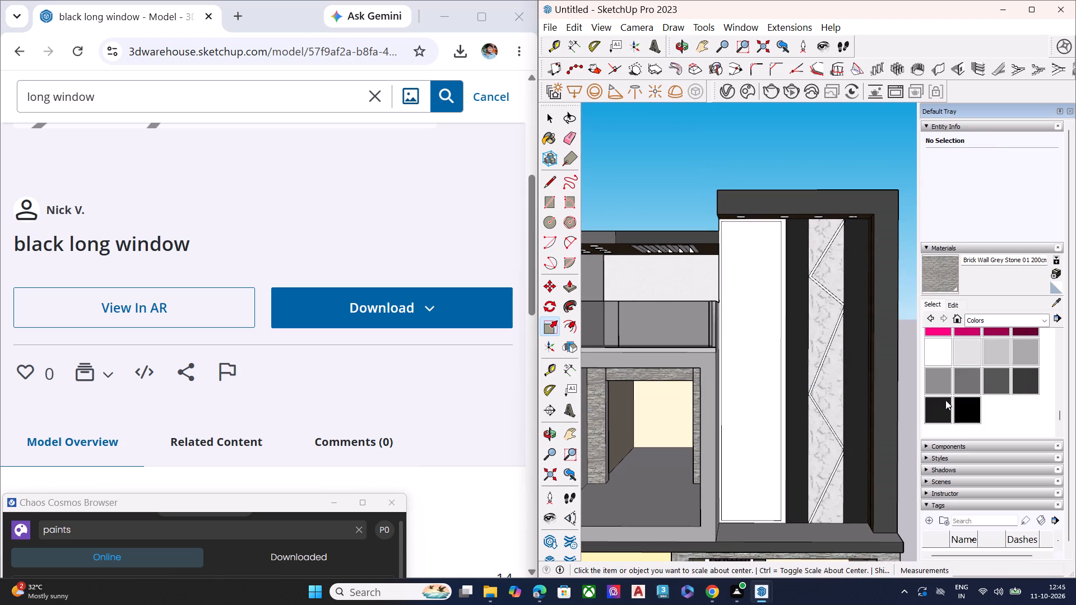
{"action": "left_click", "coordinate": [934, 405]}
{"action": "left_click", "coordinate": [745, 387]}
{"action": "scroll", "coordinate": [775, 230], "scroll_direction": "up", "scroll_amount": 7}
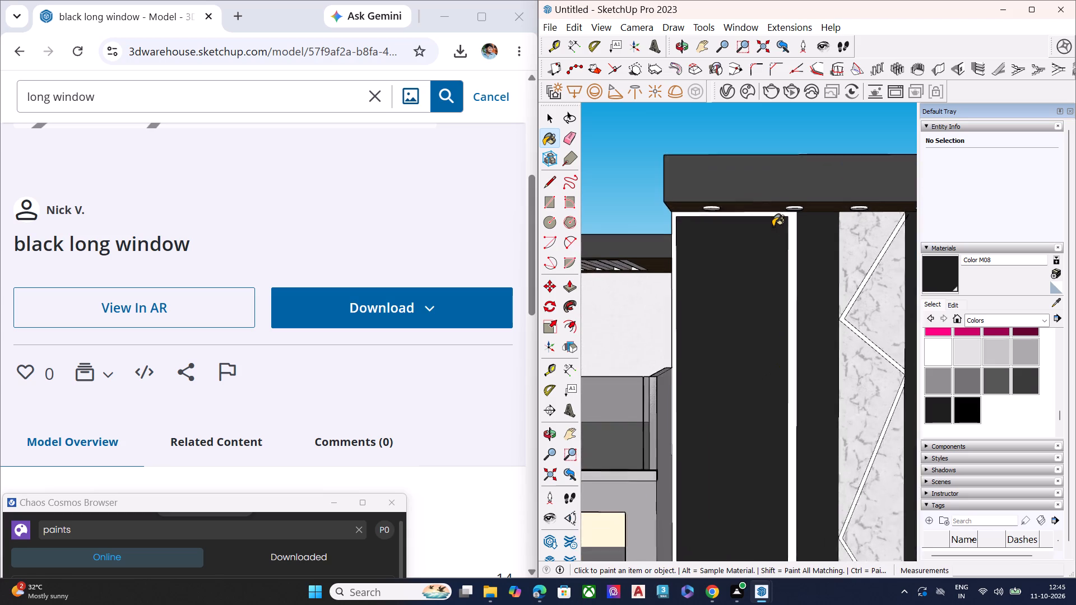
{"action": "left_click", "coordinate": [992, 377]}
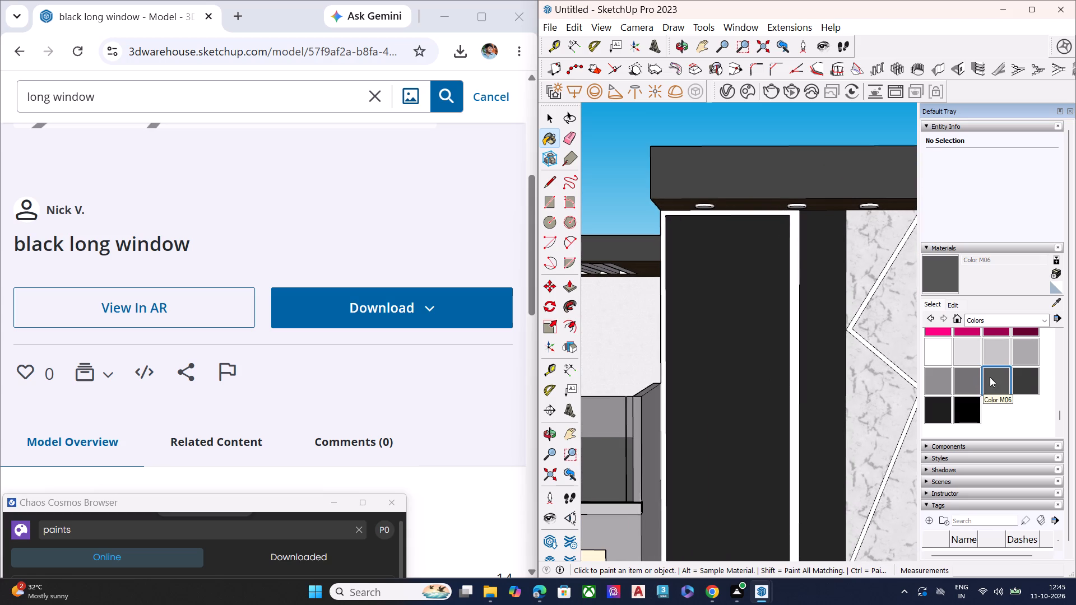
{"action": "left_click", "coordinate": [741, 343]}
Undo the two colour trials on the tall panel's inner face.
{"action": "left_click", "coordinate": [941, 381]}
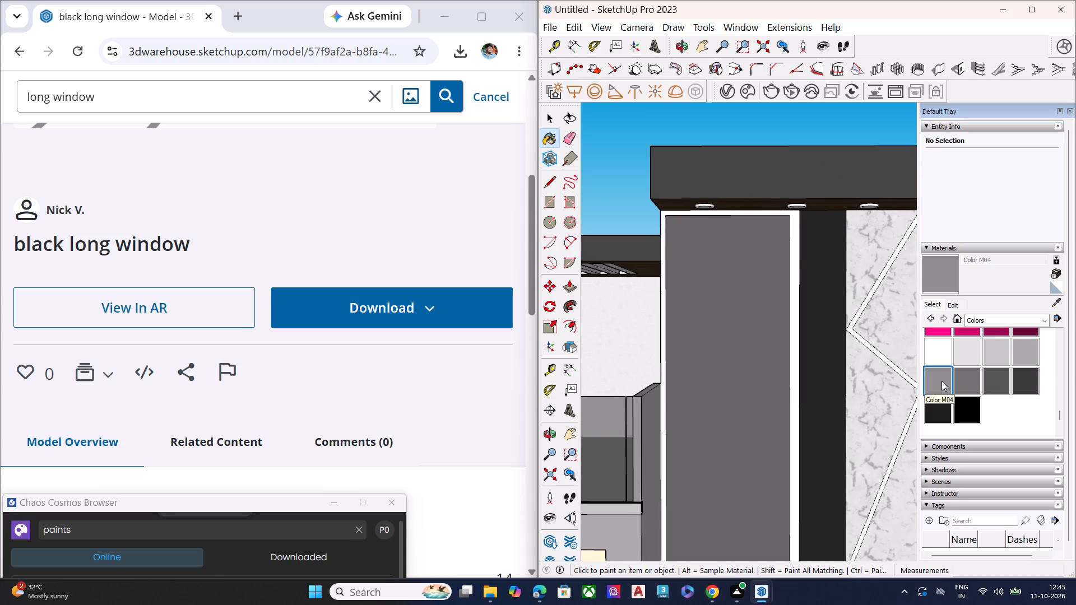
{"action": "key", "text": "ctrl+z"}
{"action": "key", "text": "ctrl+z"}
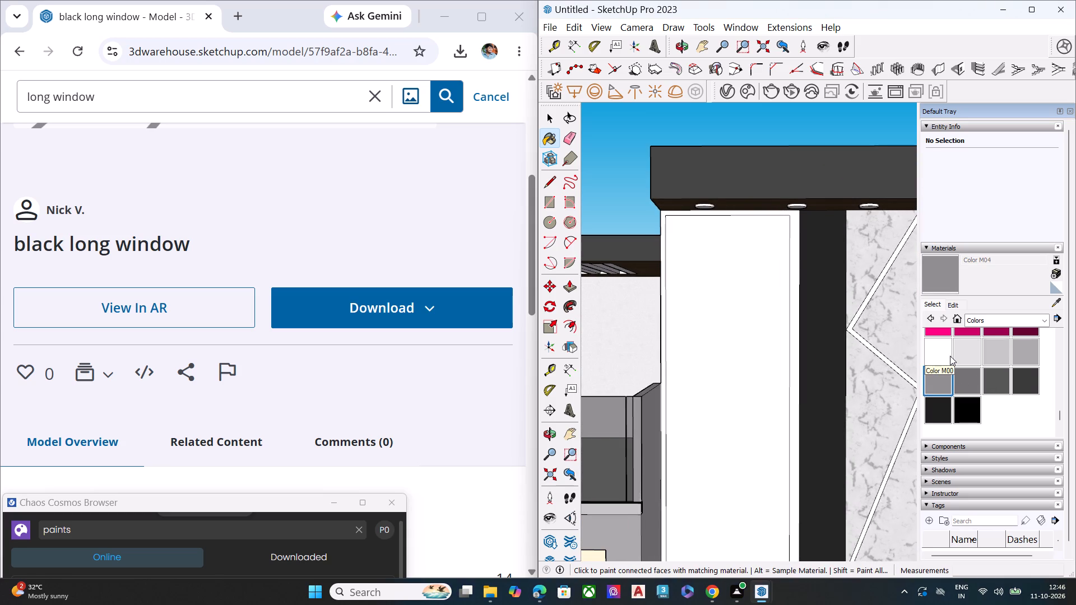
Paint the tall white facade panel, both its inner face and its surrounding border, with Color M05.
{"action": "left_click", "coordinate": [971, 383]}
{"action": "left_click", "coordinate": [689, 357]}
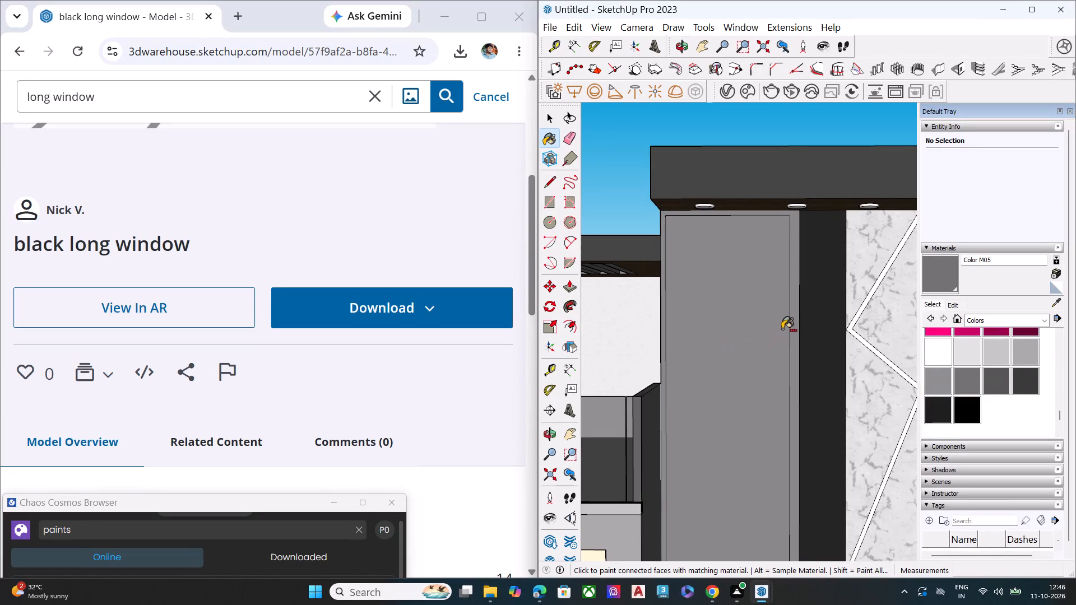
{"action": "key", "text": "ctrl+z"}
{"action": "left_click", "coordinate": [763, 317]}
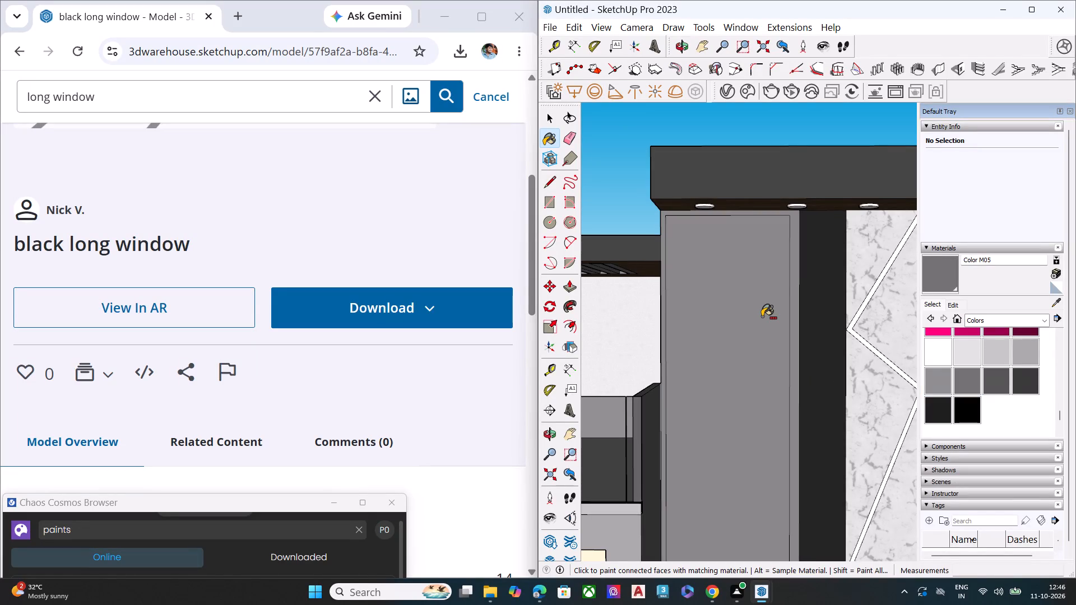
{"action": "key", "text": "ctrl+z"}
{"action": "left_click", "coordinate": [763, 316]}
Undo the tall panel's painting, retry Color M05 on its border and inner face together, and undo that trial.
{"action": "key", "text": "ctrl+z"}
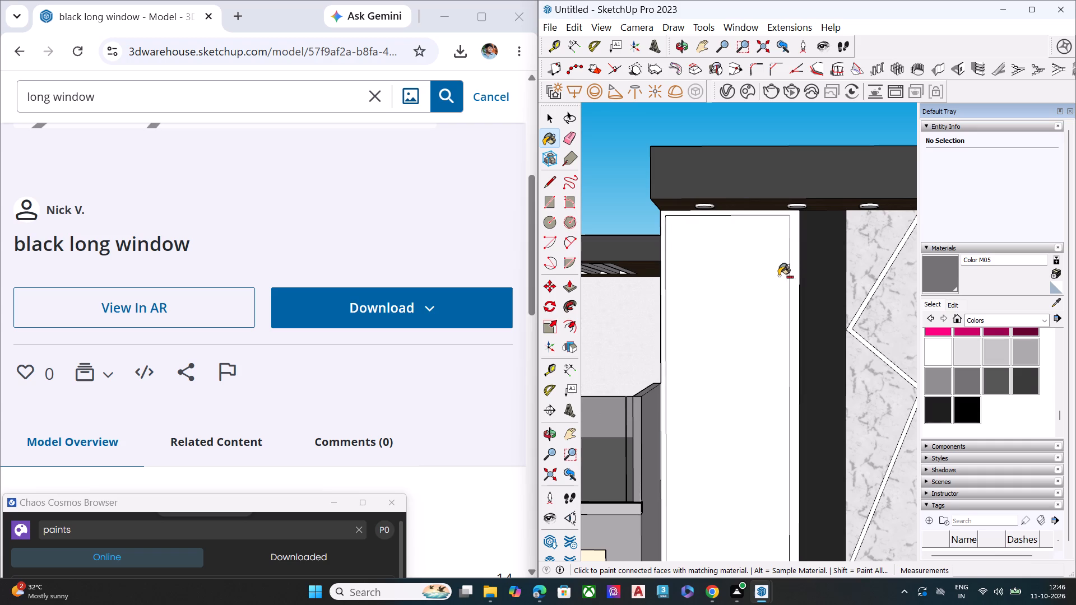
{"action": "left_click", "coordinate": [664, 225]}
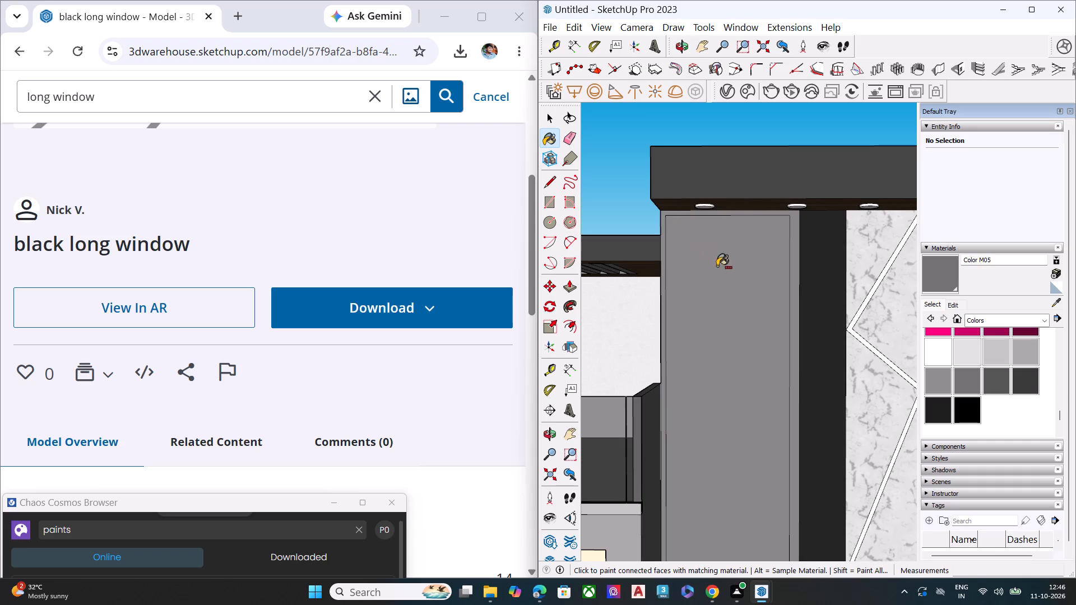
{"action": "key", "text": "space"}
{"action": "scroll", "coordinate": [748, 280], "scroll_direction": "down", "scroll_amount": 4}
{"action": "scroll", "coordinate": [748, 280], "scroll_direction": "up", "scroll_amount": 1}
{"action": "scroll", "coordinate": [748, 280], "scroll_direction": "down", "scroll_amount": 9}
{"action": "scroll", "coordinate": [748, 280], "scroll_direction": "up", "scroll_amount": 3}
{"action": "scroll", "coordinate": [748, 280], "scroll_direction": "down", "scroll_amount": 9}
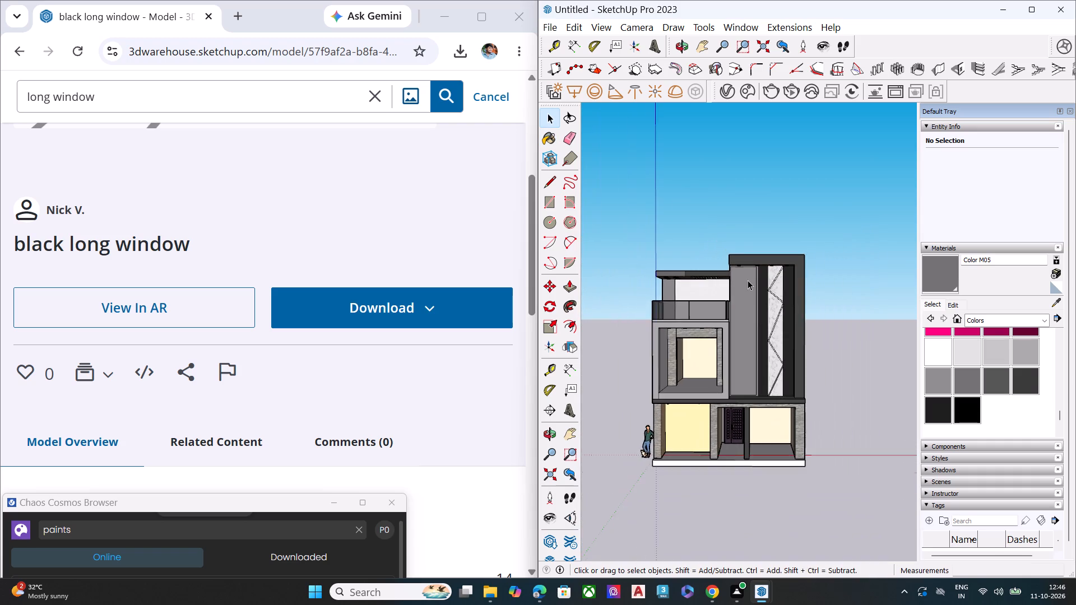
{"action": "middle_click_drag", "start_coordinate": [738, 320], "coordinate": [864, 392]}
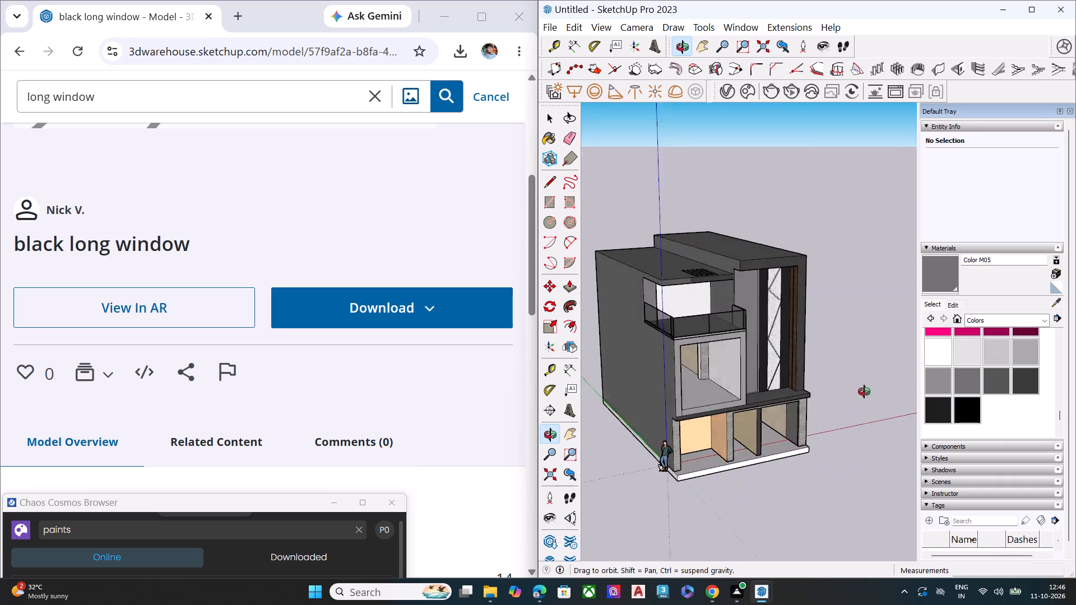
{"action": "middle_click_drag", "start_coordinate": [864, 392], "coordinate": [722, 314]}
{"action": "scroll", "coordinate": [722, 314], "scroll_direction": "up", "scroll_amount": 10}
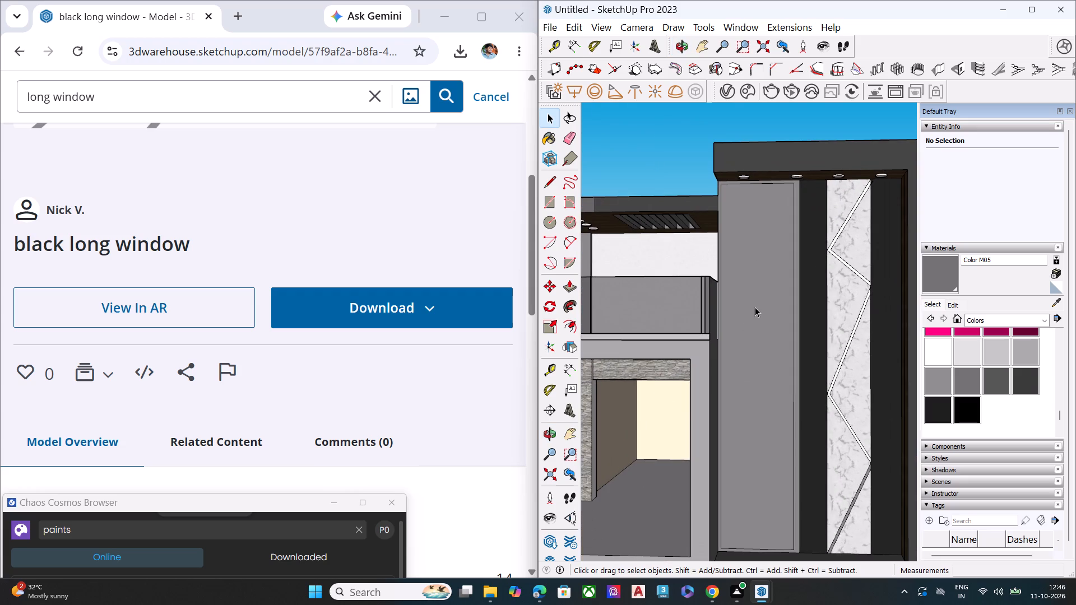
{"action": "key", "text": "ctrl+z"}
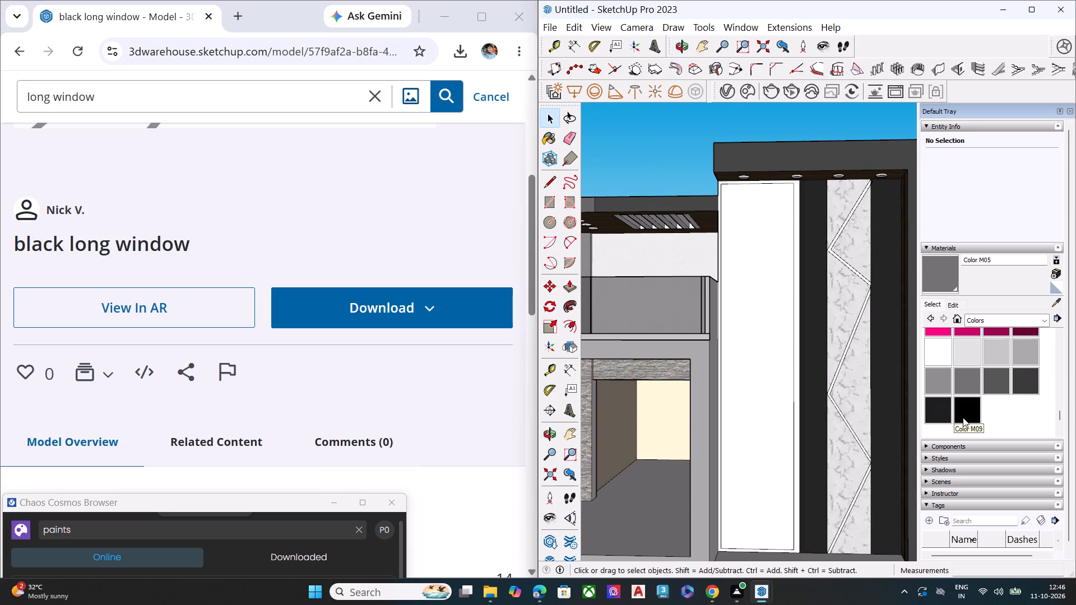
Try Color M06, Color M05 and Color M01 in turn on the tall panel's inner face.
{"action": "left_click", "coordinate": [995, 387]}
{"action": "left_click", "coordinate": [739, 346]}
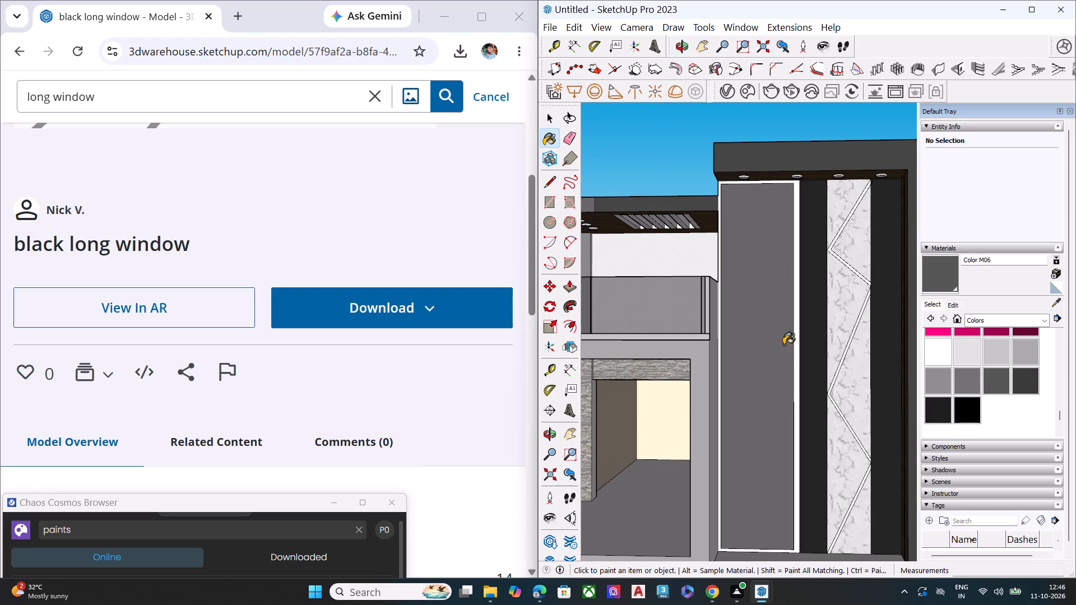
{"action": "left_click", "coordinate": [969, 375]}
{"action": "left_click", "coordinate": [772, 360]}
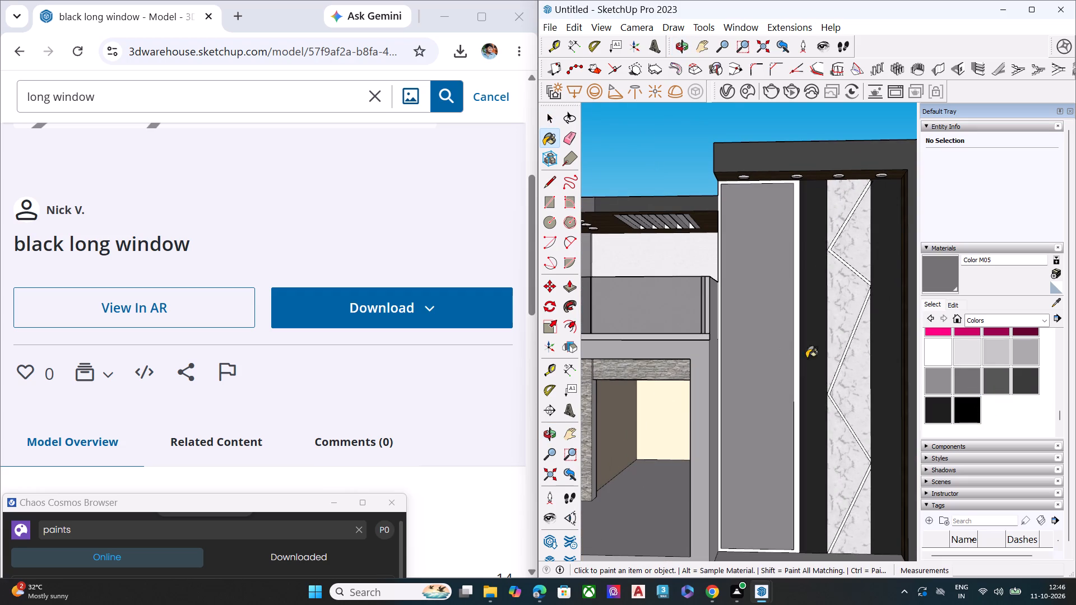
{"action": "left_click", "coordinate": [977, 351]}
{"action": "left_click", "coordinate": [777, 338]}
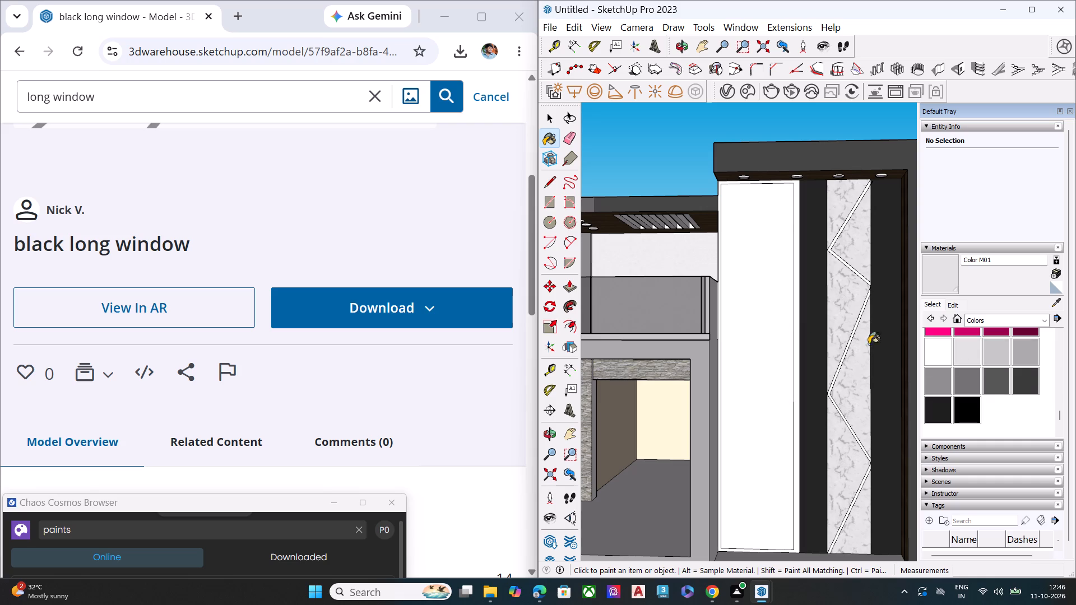
Paint only the tall panel's inner face with Color M05, leaving the border white.
{"action": "left_click", "coordinate": [961, 382]}
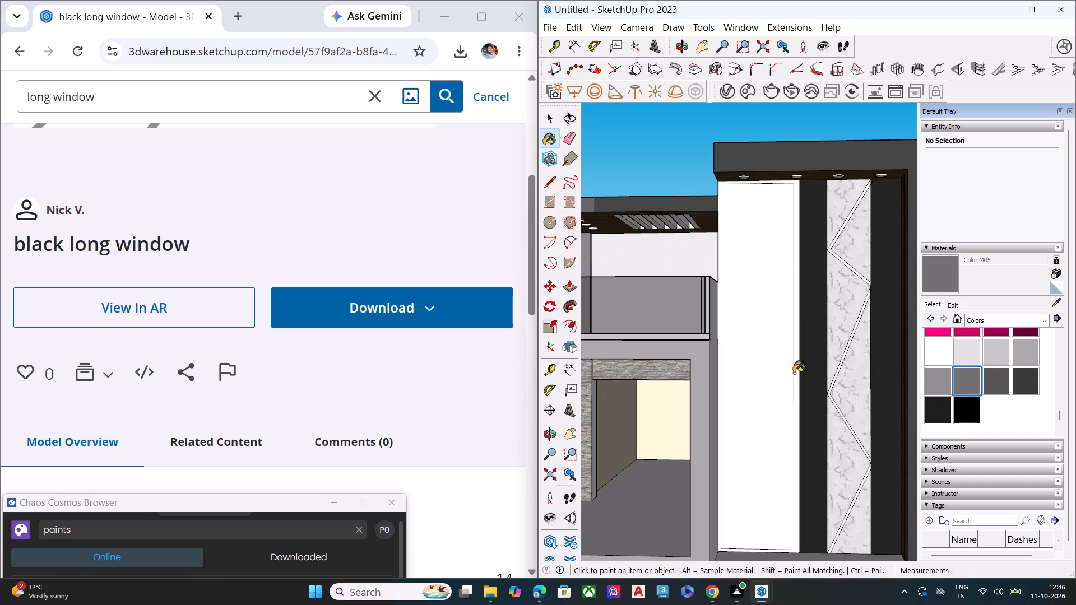
{"action": "left_click", "coordinate": [776, 368]}
{"action": "key", "text": "Escape"}
{"action": "key", "text": "space"}
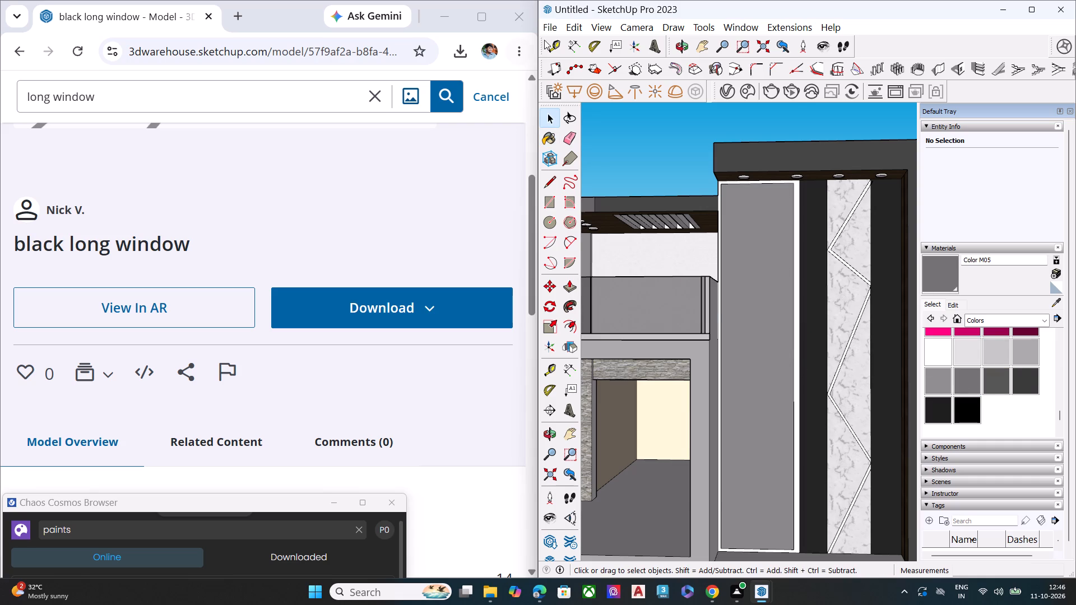
Import WindowSingleBlack.skp from Downloads and place it at the tall panel's bottom-left corner.
{"action": "left_click", "coordinate": [559, 25]}
{"action": "left_click", "coordinate": [628, 263]}
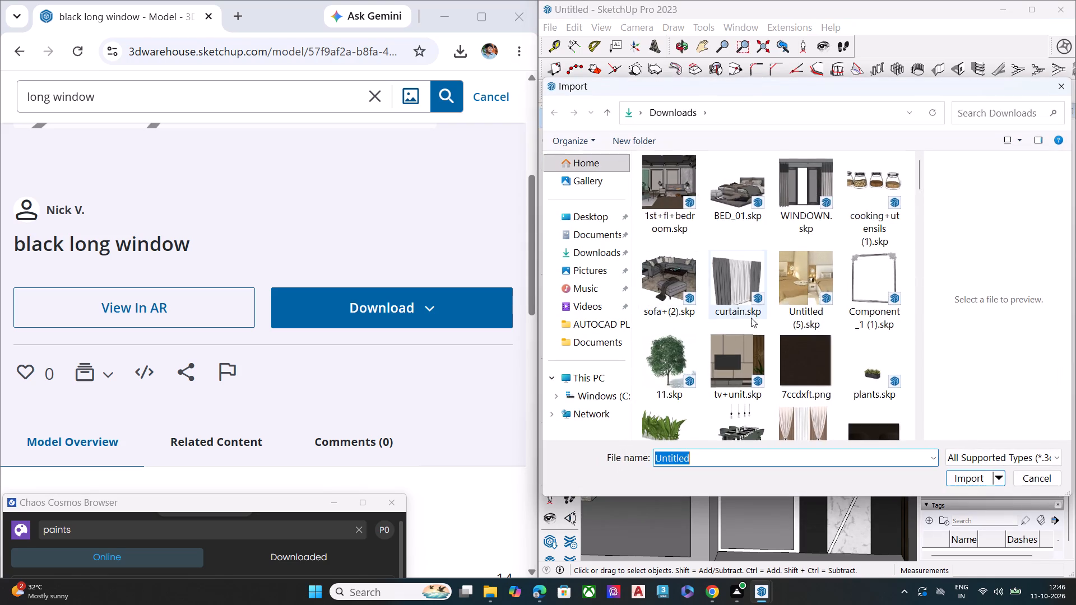
{"action": "scroll", "coordinate": [751, 318], "scroll_direction": "down", "scroll_amount": 13}
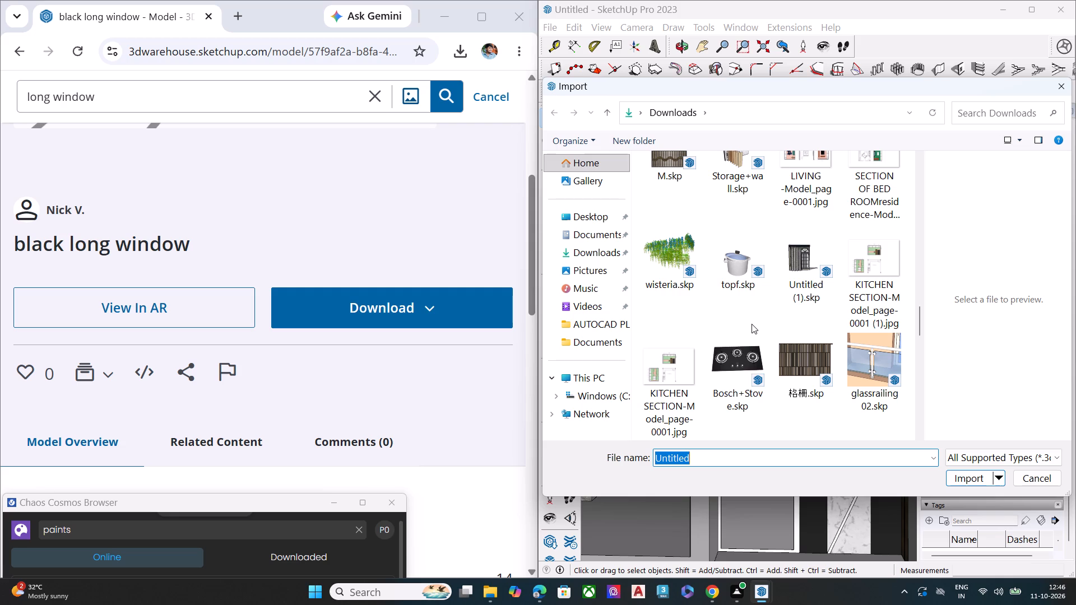
{"action": "scroll", "coordinate": [722, 329], "scroll_direction": "down", "scroll_amount": 12}
{"action": "scroll", "coordinate": [723, 330], "scroll_direction": "up", "scroll_amount": 1}
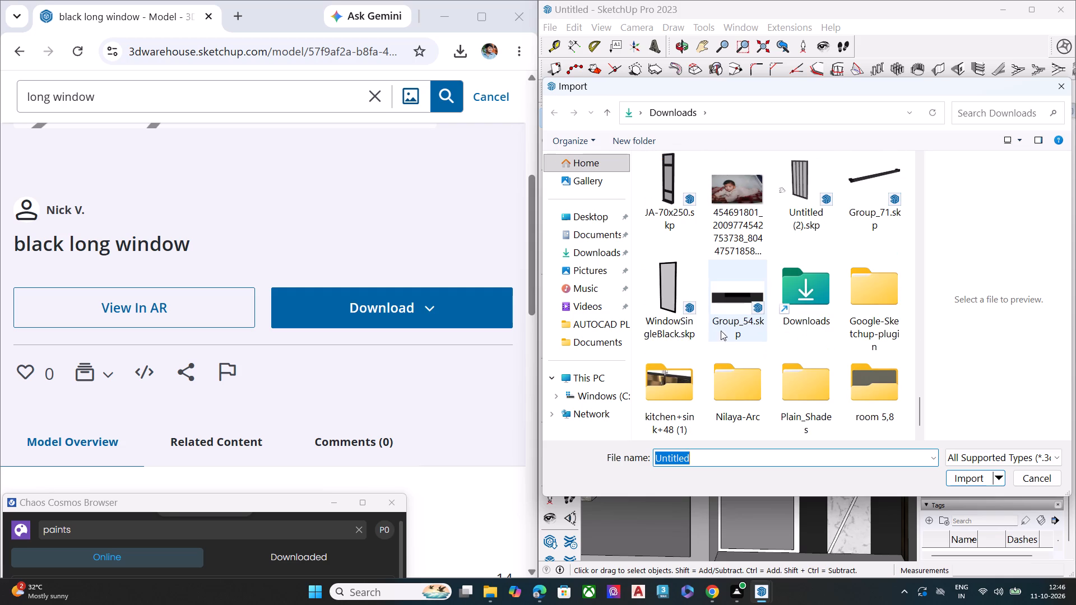
{"action": "left_click", "coordinate": [675, 280]}
{"action": "left_click", "coordinate": [972, 476]}
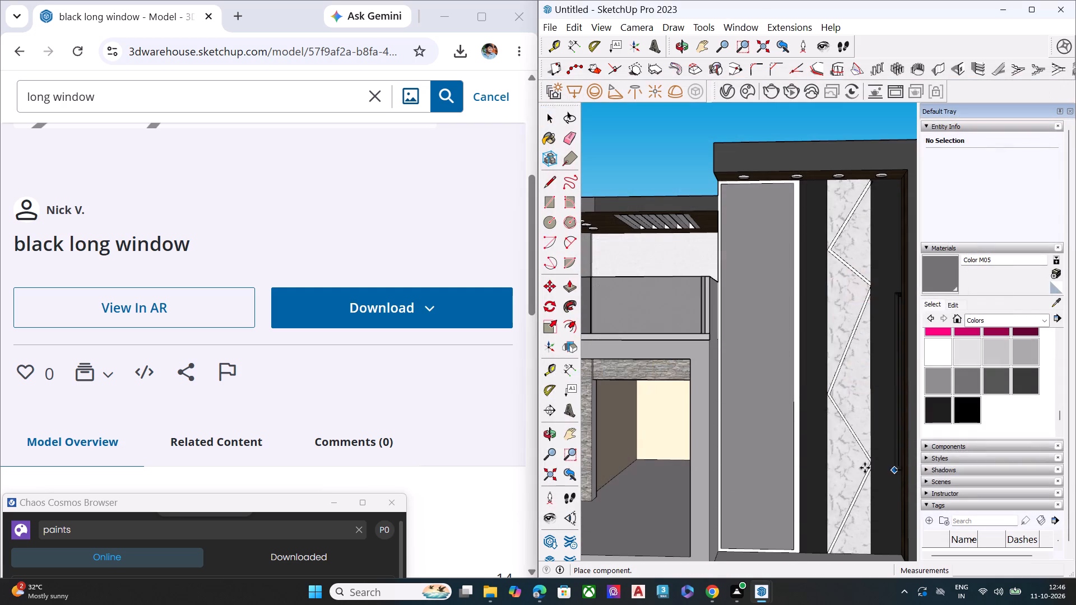
{"action": "scroll", "coordinate": [729, 489], "scroll_direction": "down", "scroll_amount": 5}
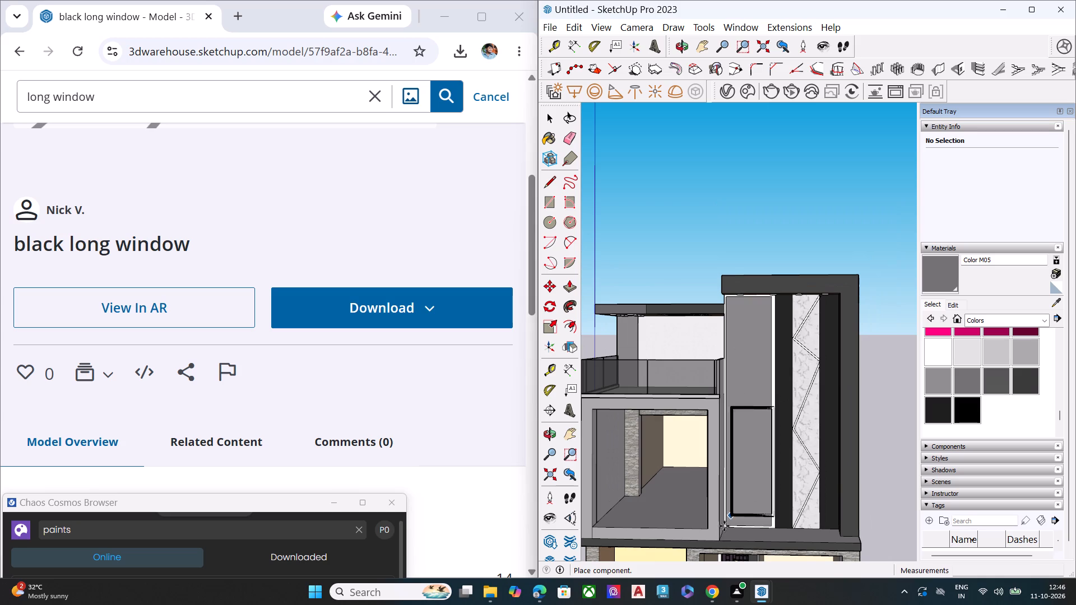
{"action": "left_click", "coordinate": [723, 529]}
Move the black window forward out of the panel so its frame sits in front of the face.
{"action": "scroll", "coordinate": [776, 474], "scroll_direction": "up", "scroll_amount": 8}
{"action": "middle_click_drag", "start_coordinate": [760, 373], "coordinate": [725, 555]}
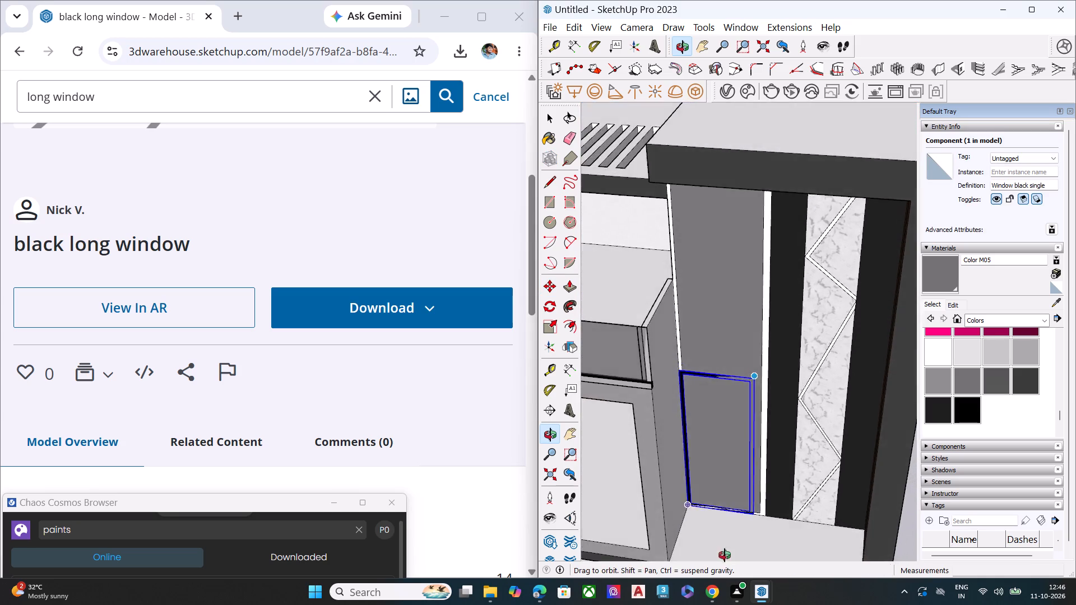
{"action": "middle_click_drag", "start_coordinate": [725, 555], "coordinate": [718, 589]}
{"action": "scroll", "coordinate": [748, 429], "scroll_direction": "up", "scroll_amount": 5}
{"action": "key", "text": "m"}
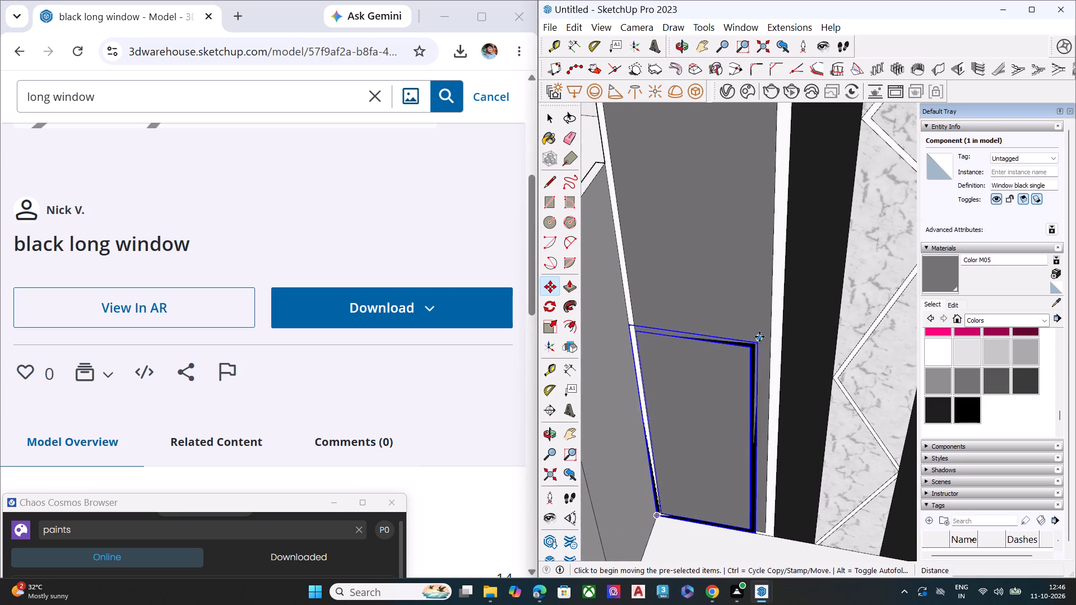
{"action": "left_click", "coordinate": [759, 337]}
{"action": "left_click", "coordinate": [756, 346]}
{"action": "middle_click_drag", "start_coordinate": [756, 391], "coordinate": [790, 355]}
{"action": "middle_click_drag", "start_coordinate": [778, 348], "coordinate": [761, 414]}
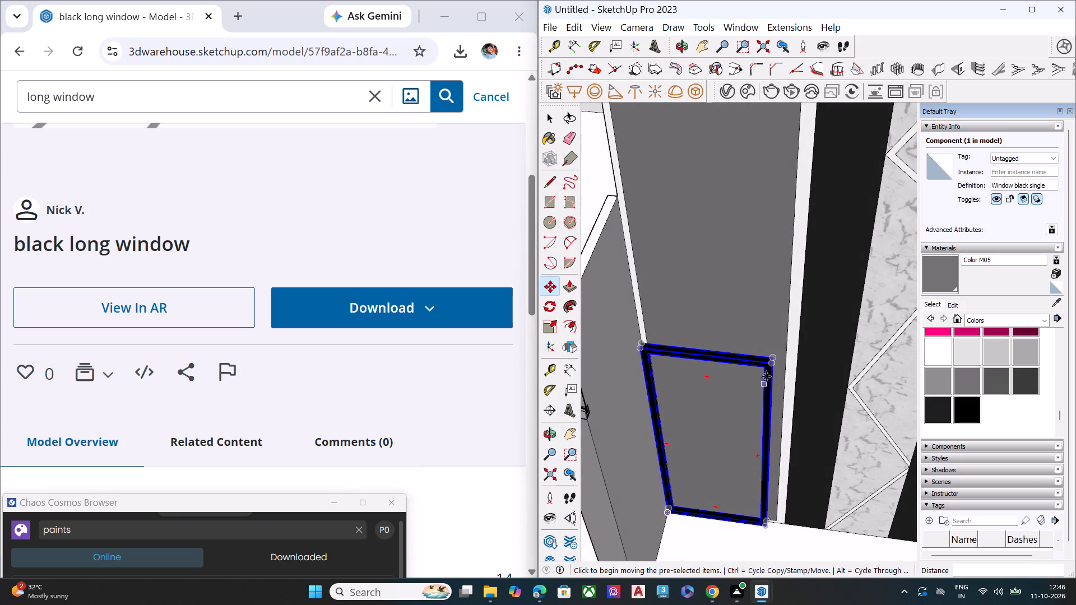
{"action": "left_click", "coordinate": [776, 356]}
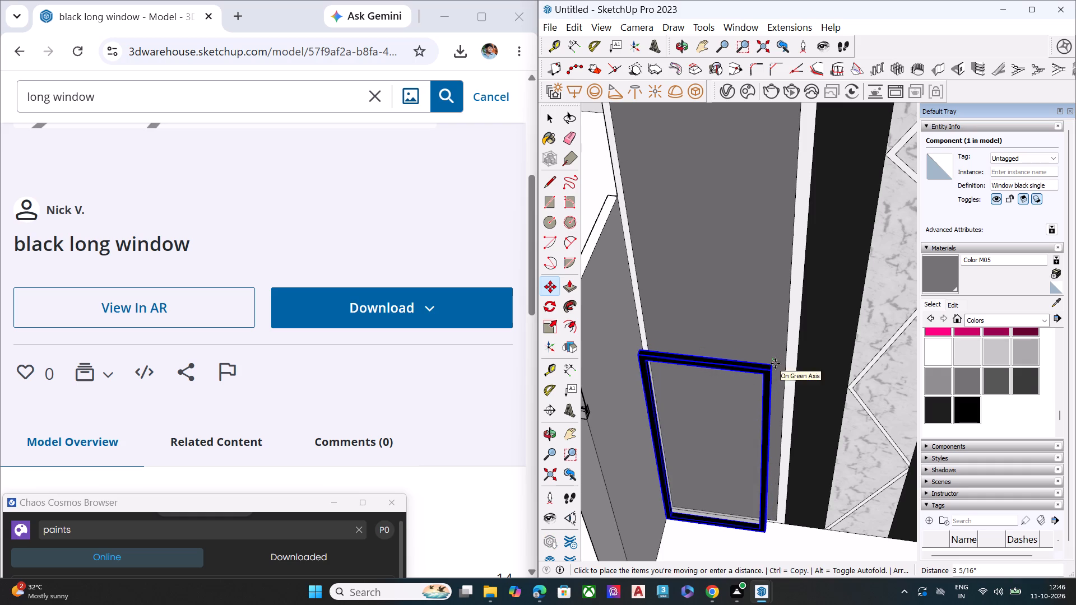
{"action": "left_click", "coordinate": [775, 363]}
Scale the black window's width to the right until it reaches the tall panel's outer right edge.
{"action": "key", "text": "s"}
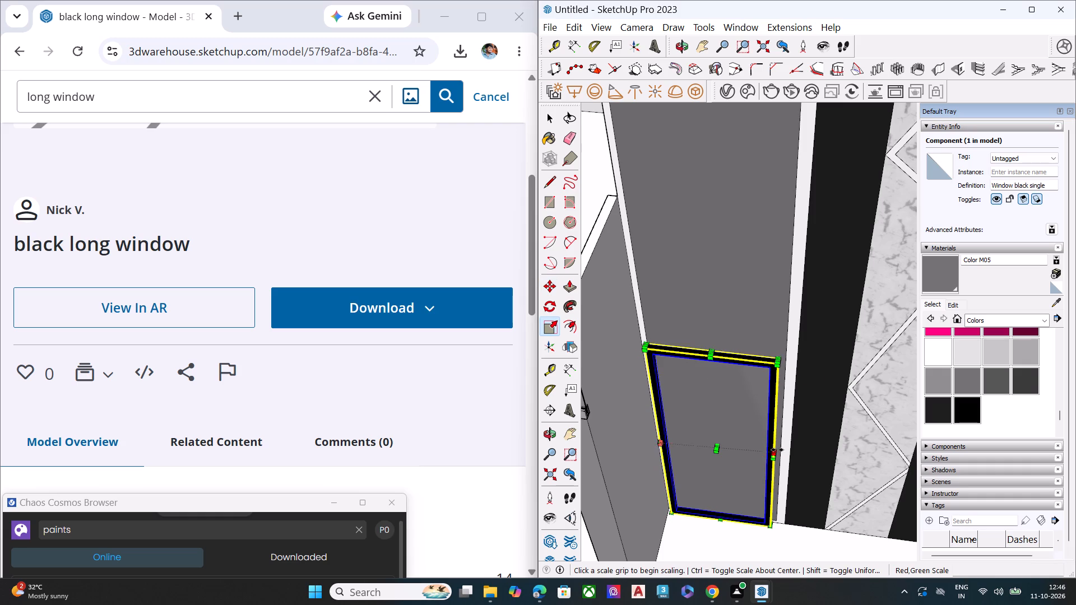
{"action": "left_click", "coordinate": [779, 456]}
{"action": "left_click", "coordinate": [791, 456]}
{"action": "middle_click_drag", "start_coordinate": [776, 446], "coordinate": [806, 416]}
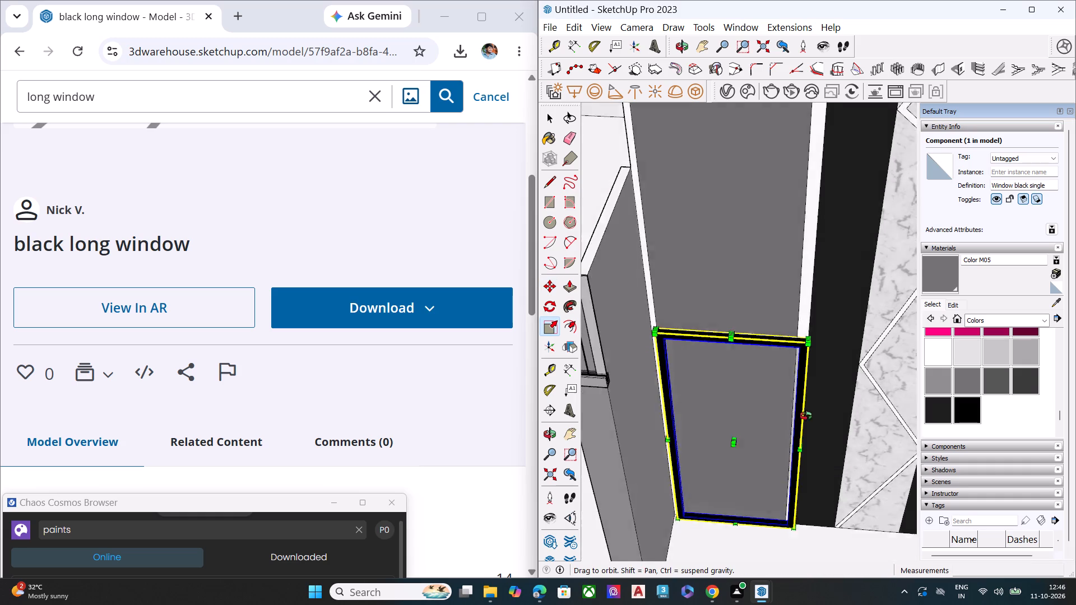
{"action": "middle_click_drag", "start_coordinate": [806, 416], "coordinate": [833, 378]}
{"action": "scroll", "coordinate": [836, 356], "scroll_direction": "up", "scroll_amount": 6}
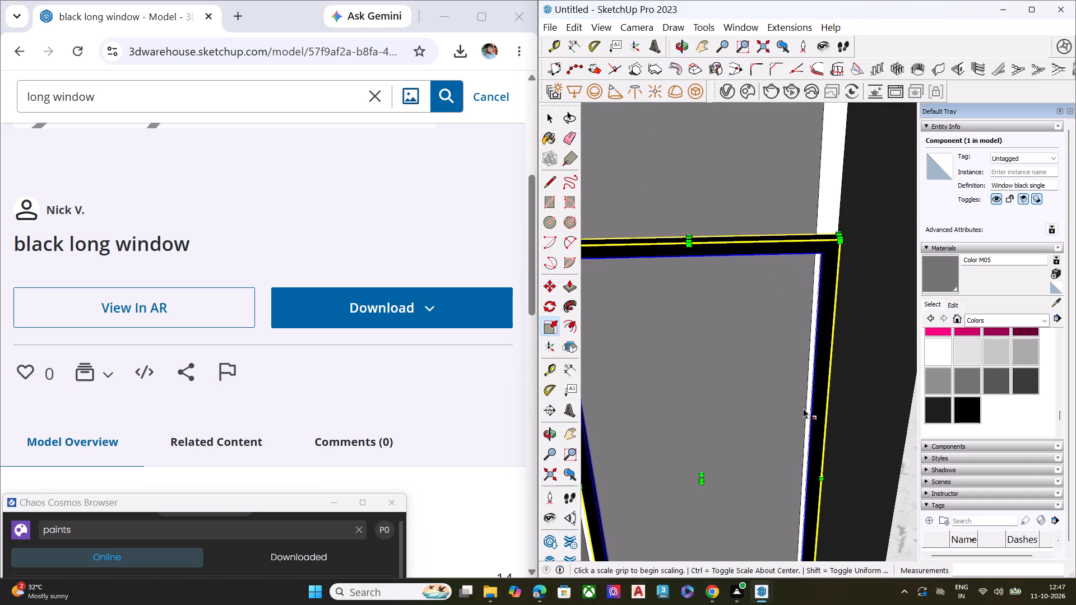
{"action": "scroll", "coordinate": [780, 403], "scroll_direction": "down", "scroll_amount": 5}
Move the tall panel's inner right vertical edge outward so it sits behind the window's frame.
{"action": "key", "text": "space"}
{"action": "left_click", "coordinate": [801, 289]}
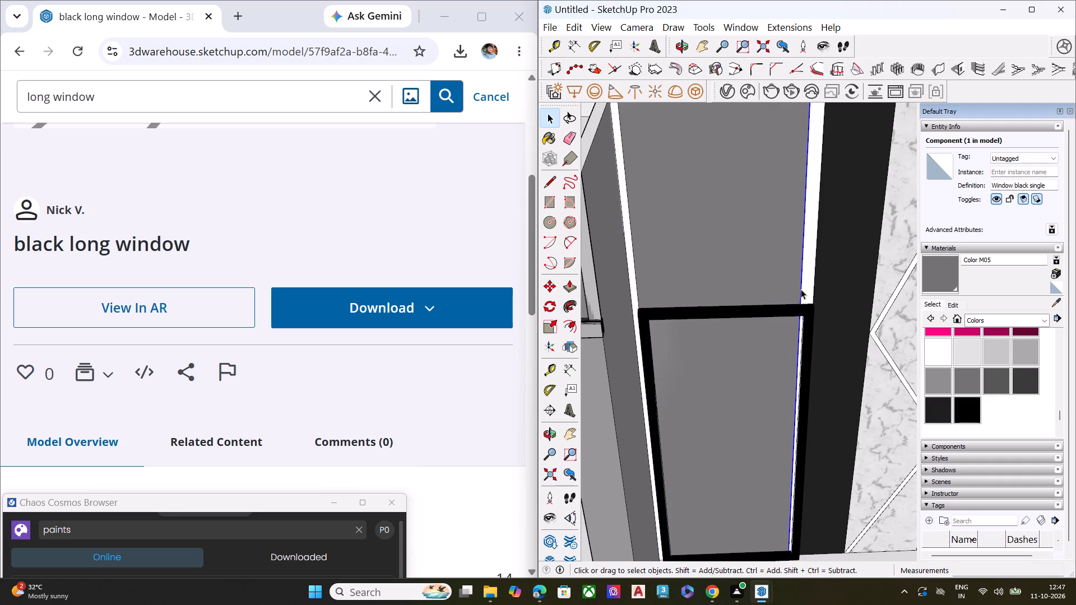
{"action": "key", "text": "m"}
{"action": "left_click", "coordinate": [801, 289]}
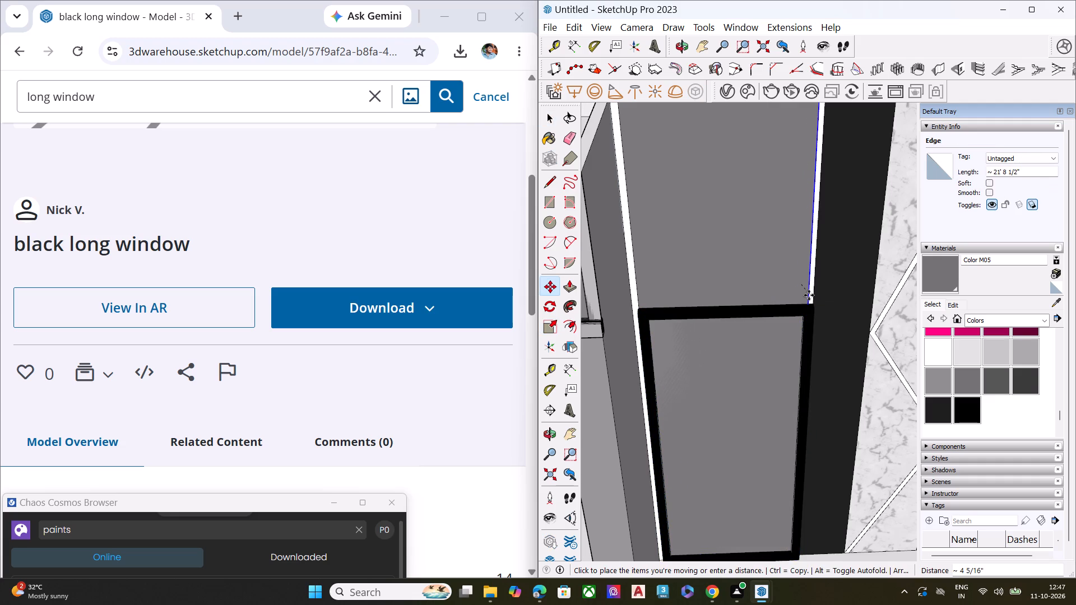
{"action": "left_click", "coordinate": [806, 312]}
{"action": "key", "text": "space"}
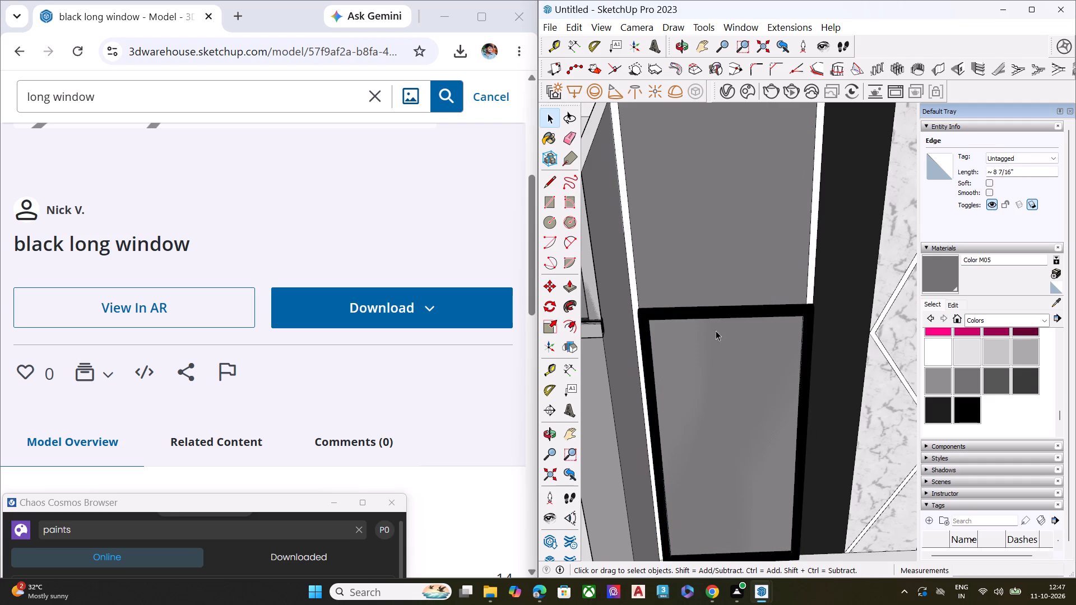
Scale the black window's width by about 1.02 toward the panel's left side to meet the adjoining wall.
{"action": "key", "text": "space"}
{"action": "left_click", "coordinate": [648, 357]}
{"action": "key", "text": "s"}
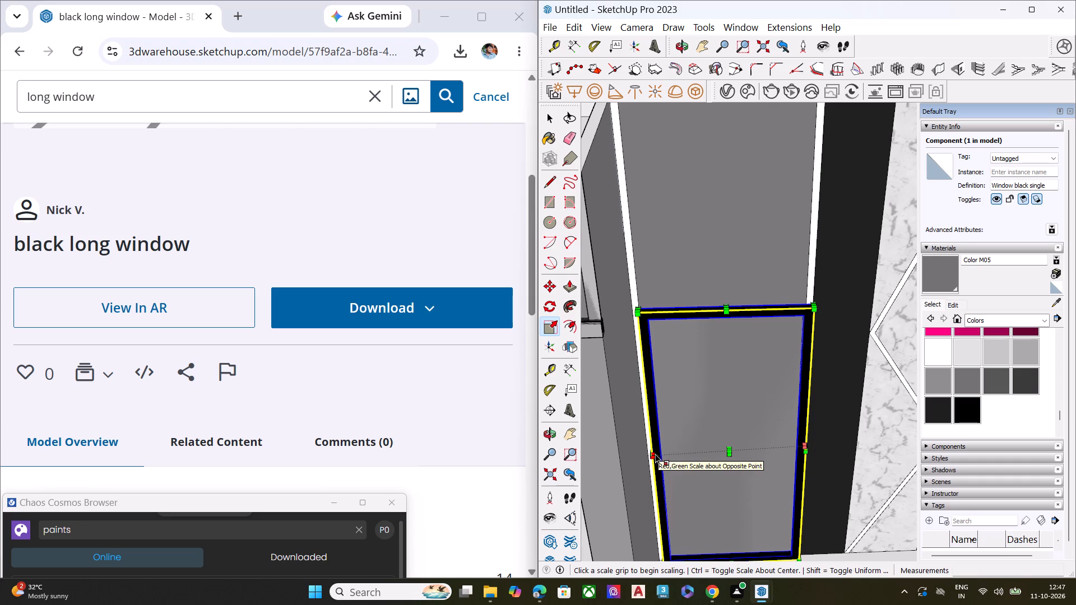
{"action": "scroll", "coordinate": [655, 454], "scroll_direction": "up", "scroll_amount": 9}
{"action": "left_click", "coordinate": [660, 448]}
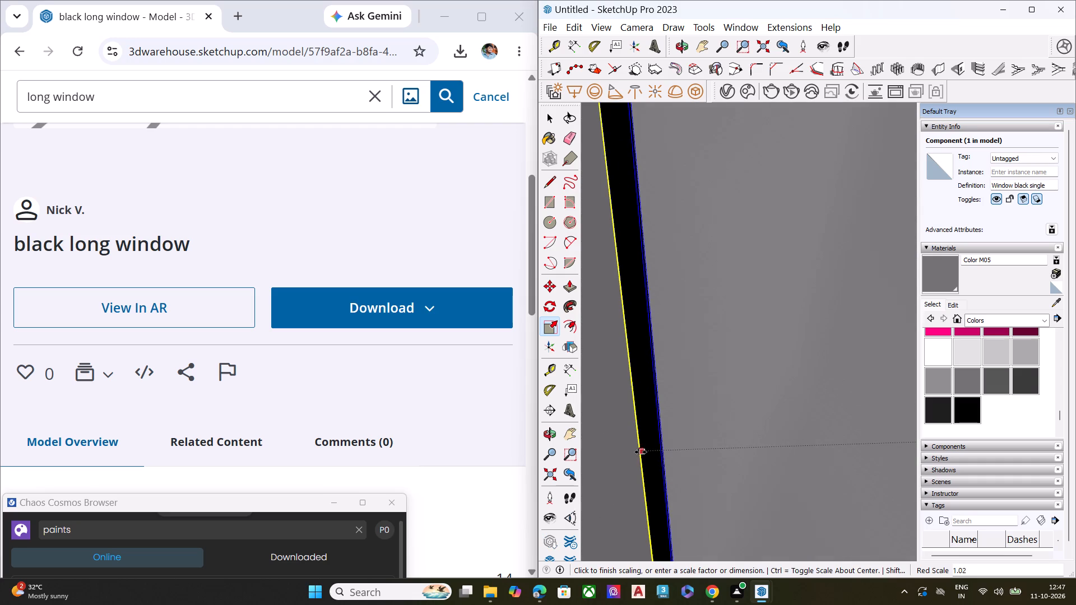
{"action": "left_click", "coordinate": [641, 452]}
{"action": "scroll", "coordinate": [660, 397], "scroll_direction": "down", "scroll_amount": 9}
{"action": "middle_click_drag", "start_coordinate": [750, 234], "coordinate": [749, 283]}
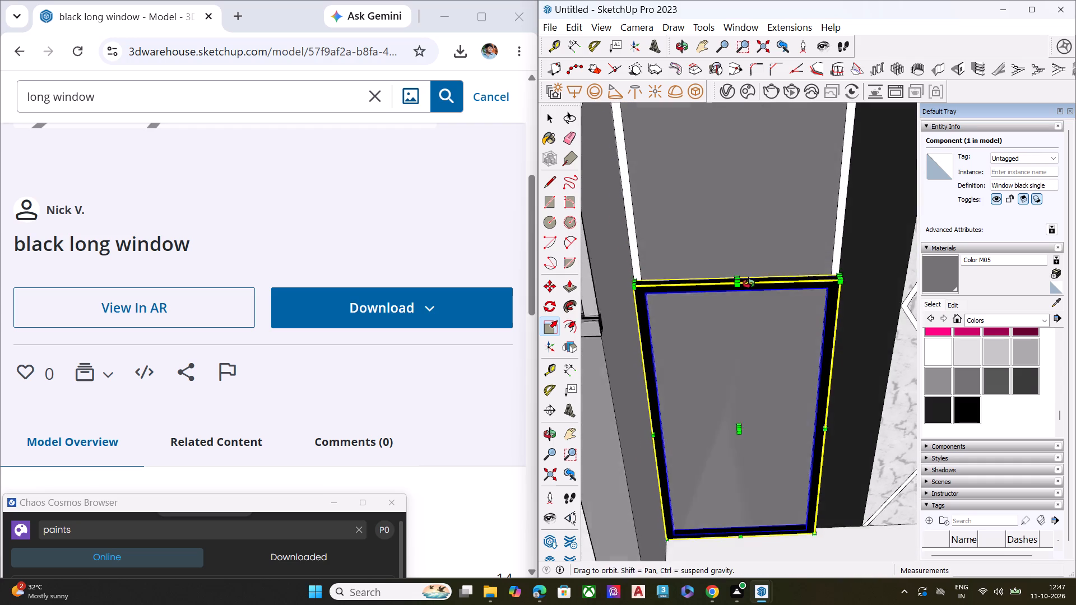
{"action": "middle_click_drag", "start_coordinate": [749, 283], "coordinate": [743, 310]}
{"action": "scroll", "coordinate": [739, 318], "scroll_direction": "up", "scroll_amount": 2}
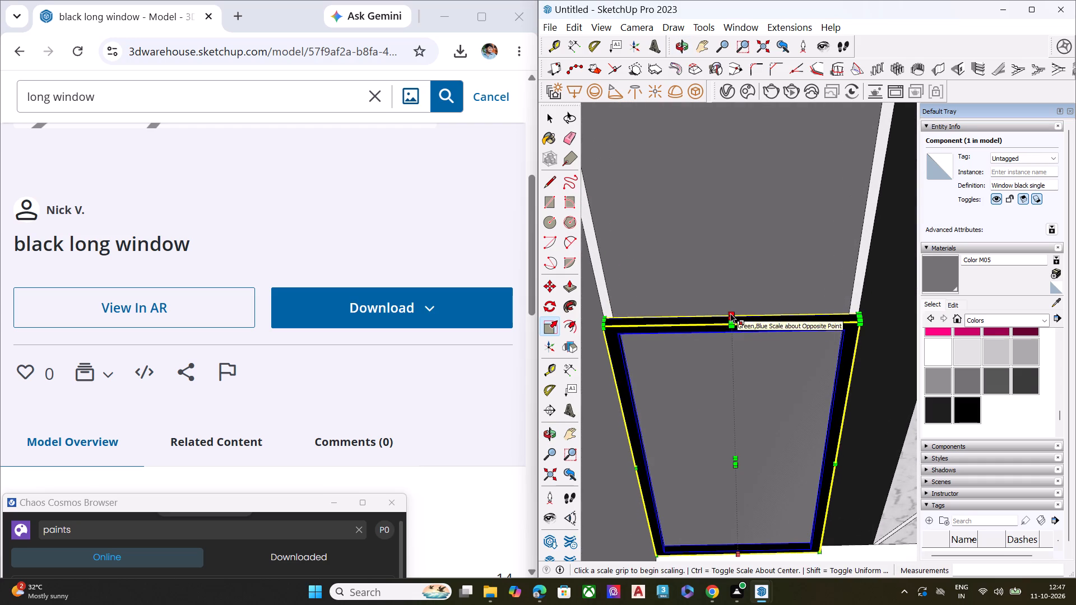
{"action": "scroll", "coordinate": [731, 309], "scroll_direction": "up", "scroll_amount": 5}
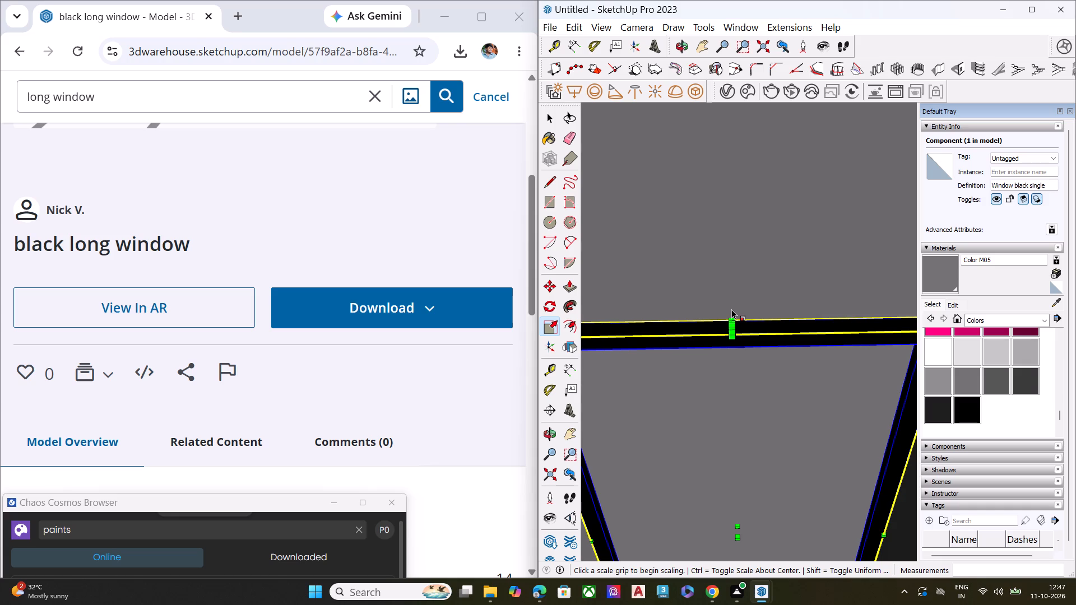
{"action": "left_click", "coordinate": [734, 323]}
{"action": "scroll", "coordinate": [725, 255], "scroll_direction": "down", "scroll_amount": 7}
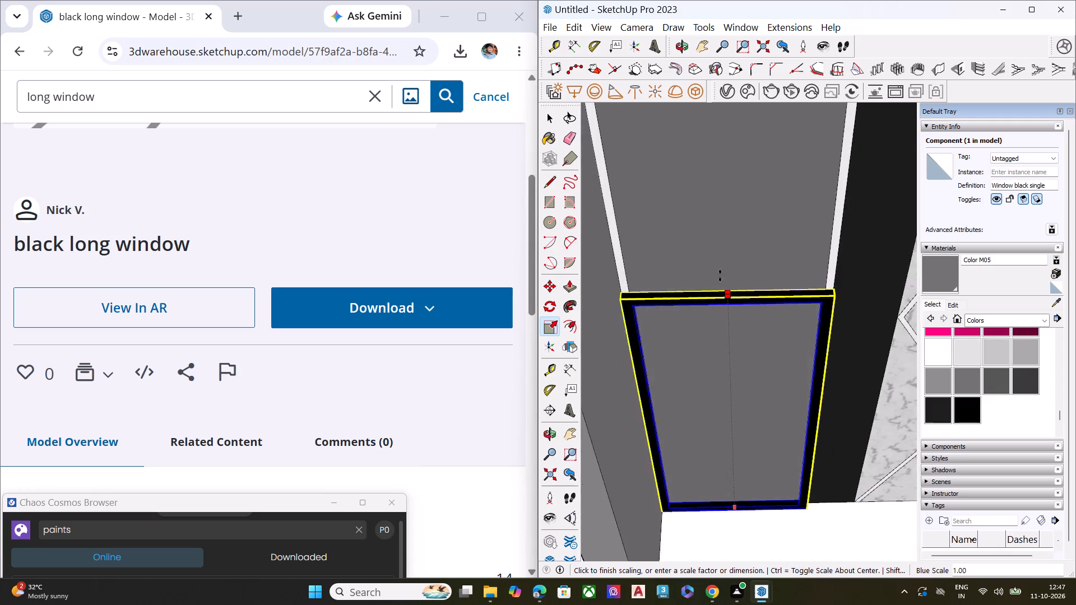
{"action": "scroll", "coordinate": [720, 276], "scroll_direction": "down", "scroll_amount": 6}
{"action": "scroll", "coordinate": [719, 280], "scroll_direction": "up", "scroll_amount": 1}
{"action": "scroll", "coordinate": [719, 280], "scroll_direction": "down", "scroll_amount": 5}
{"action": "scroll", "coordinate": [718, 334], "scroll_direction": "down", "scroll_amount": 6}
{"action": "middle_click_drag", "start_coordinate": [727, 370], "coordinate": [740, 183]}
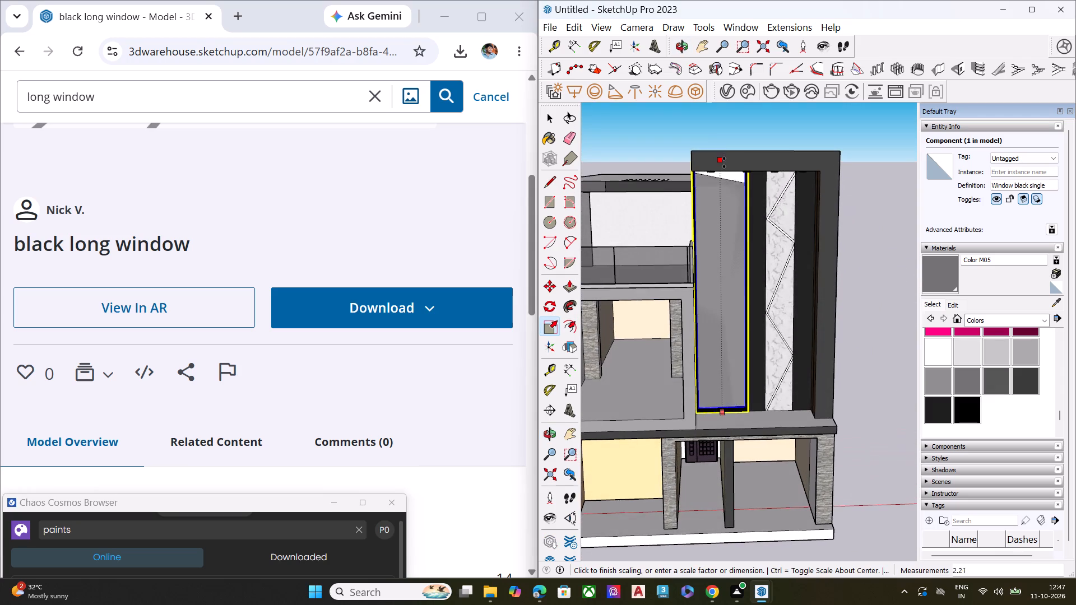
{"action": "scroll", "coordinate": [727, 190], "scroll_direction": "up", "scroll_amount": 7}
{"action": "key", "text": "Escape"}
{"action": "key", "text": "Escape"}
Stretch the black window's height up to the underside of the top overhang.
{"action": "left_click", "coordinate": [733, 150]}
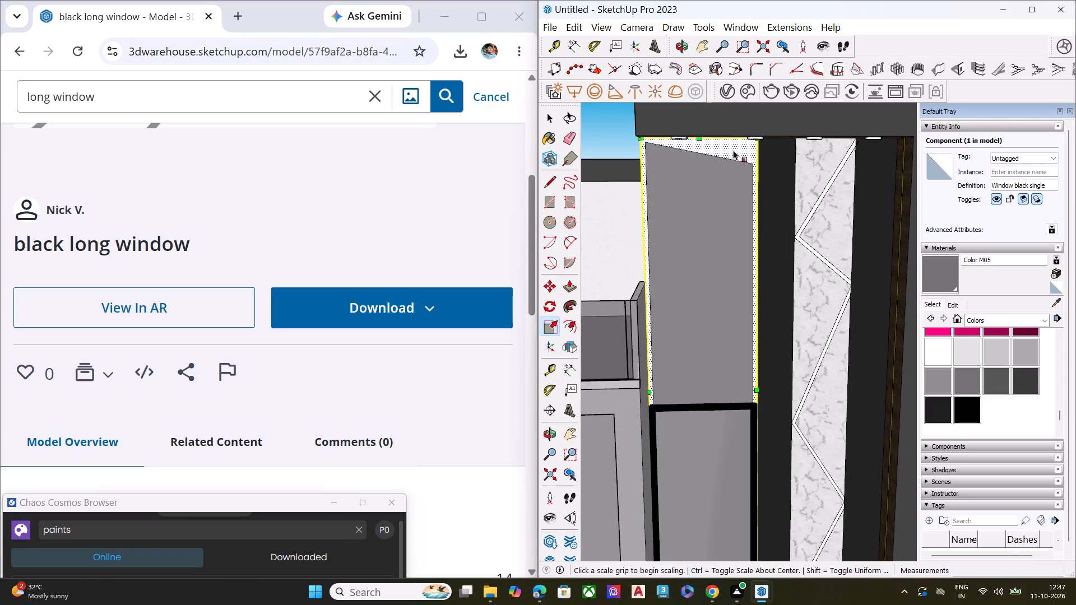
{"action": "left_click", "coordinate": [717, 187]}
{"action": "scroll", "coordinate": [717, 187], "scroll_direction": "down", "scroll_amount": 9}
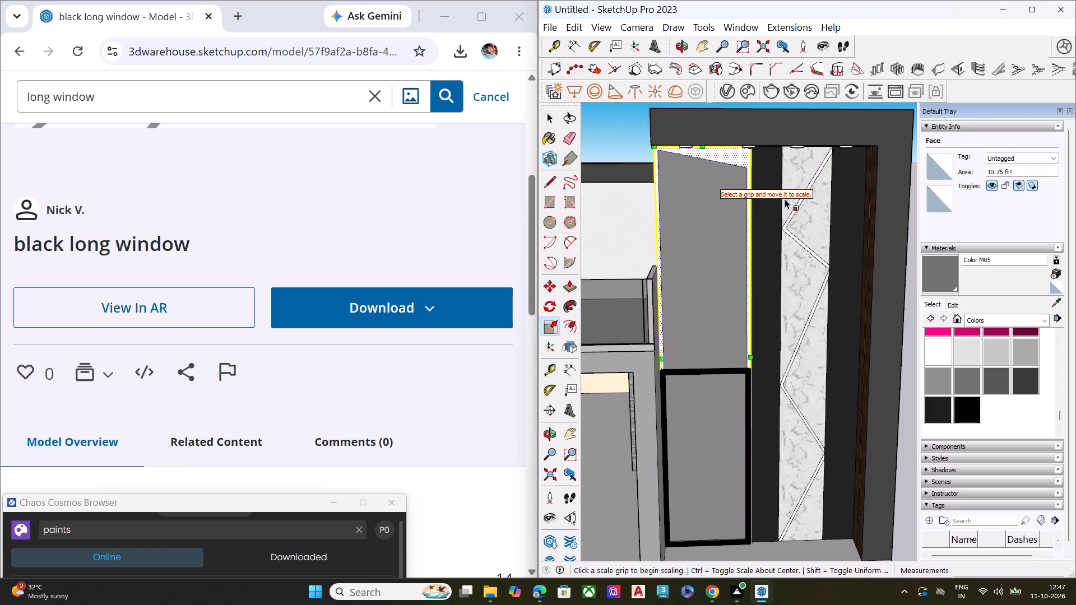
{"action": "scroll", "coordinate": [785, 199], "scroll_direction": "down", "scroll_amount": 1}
Undo the black window's scaling, placement and the tall panel's grey paint, and clear the selection.
{"action": "key", "text": "ctrl+z"}
{"action": "key", "text": "ctrl+z"}
{"action": "key", "text": "ctrl+z"}
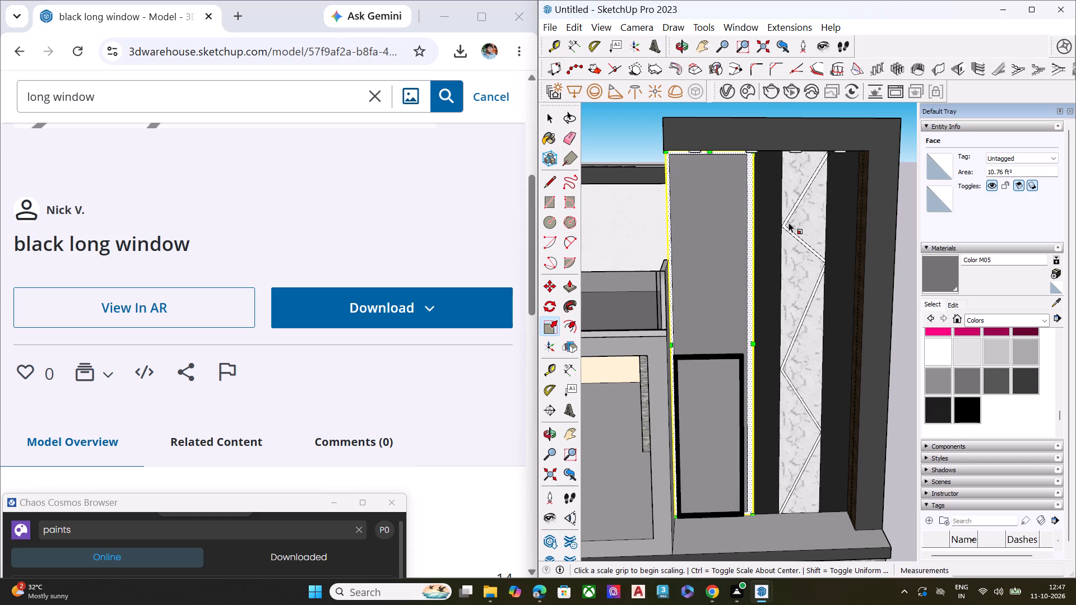
{"action": "key", "text": "ctrl+z"}
{"action": "key", "text": "ctrl+z"}
{"action": "key", "text": "ctrl+z"}
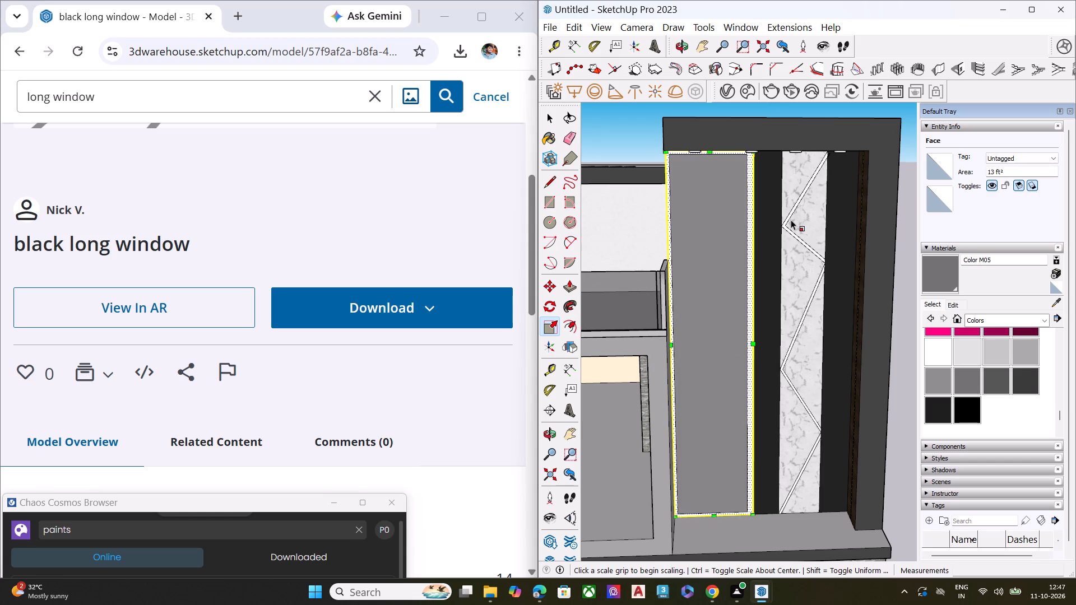
{"action": "key", "text": "ctrl+z"}
{"action": "left_click", "coordinate": [604, 127]}
{"action": "left_click", "coordinate": [628, 128]}
{"action": "key", "text": "space"}
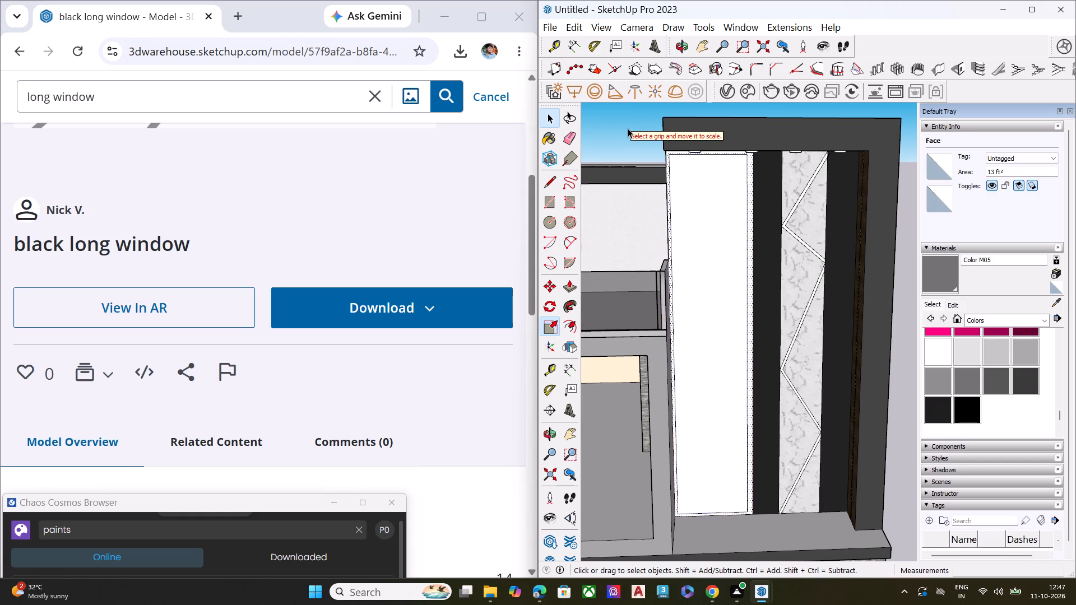
{"action": "left_click", "coordinate": [623, 129]}
{"action": "scroll", "coordinate": [785, 249], "scroll_direction": "up", "scroll_amount": 6}
{"action": "scroll", "coordinate": [725, 255], "scroll_direction": "down", "scroll_amount": 7}
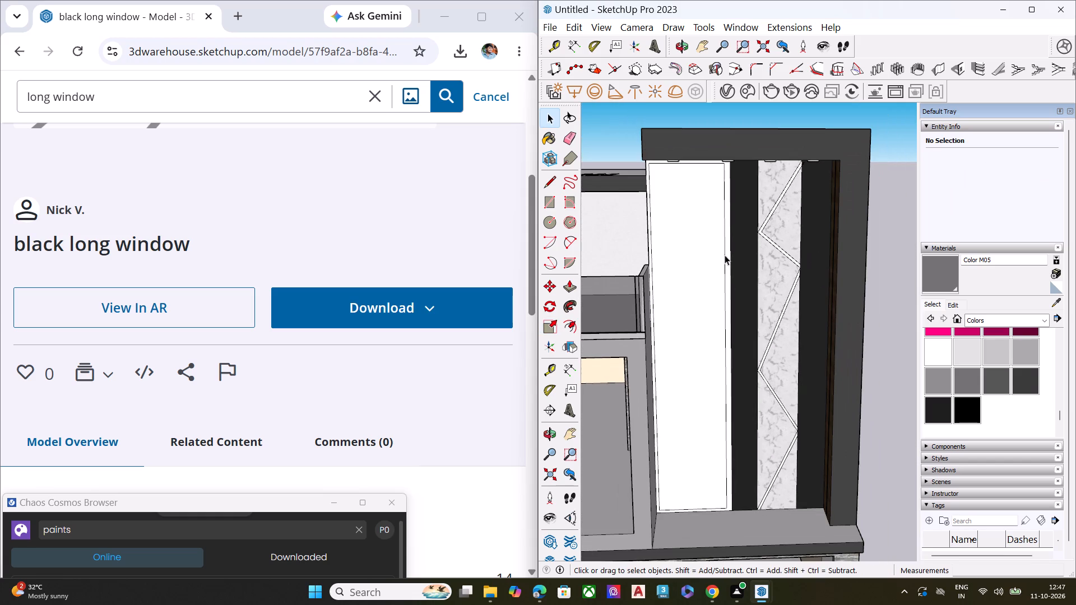
Move the tall white panel's inner right vertical edge outward by about 2 inches, towards its outer edge.
{"action": "left_click", "coordinate": [723, 260]}
{"action": "left_click", "coordinate": [725, 266]}
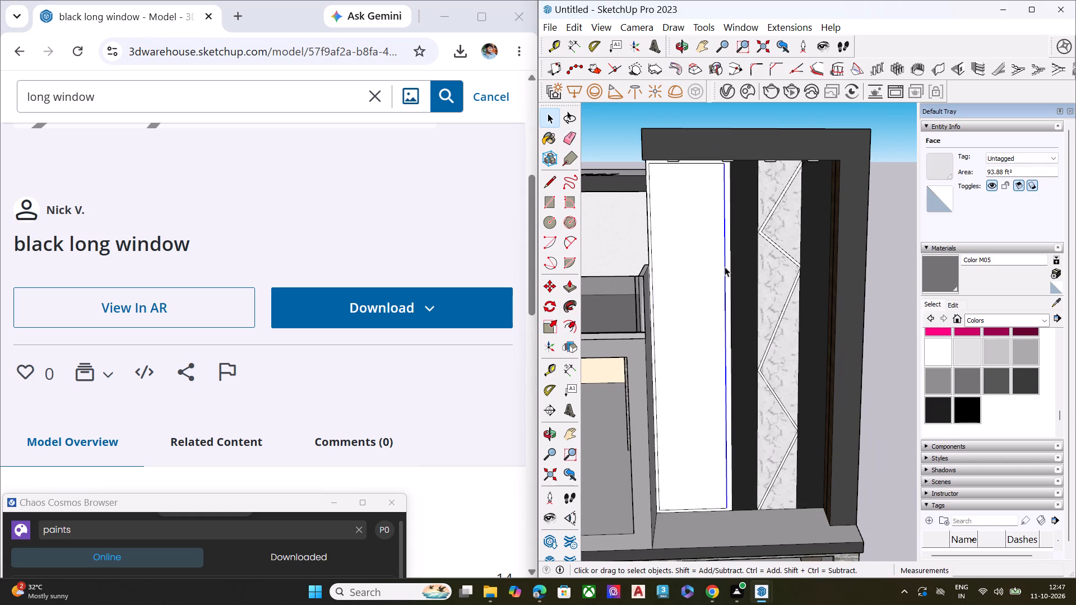
{"action": "key", "text": "m"}
{"action": "left_click", "coordinate": [725, 268]}
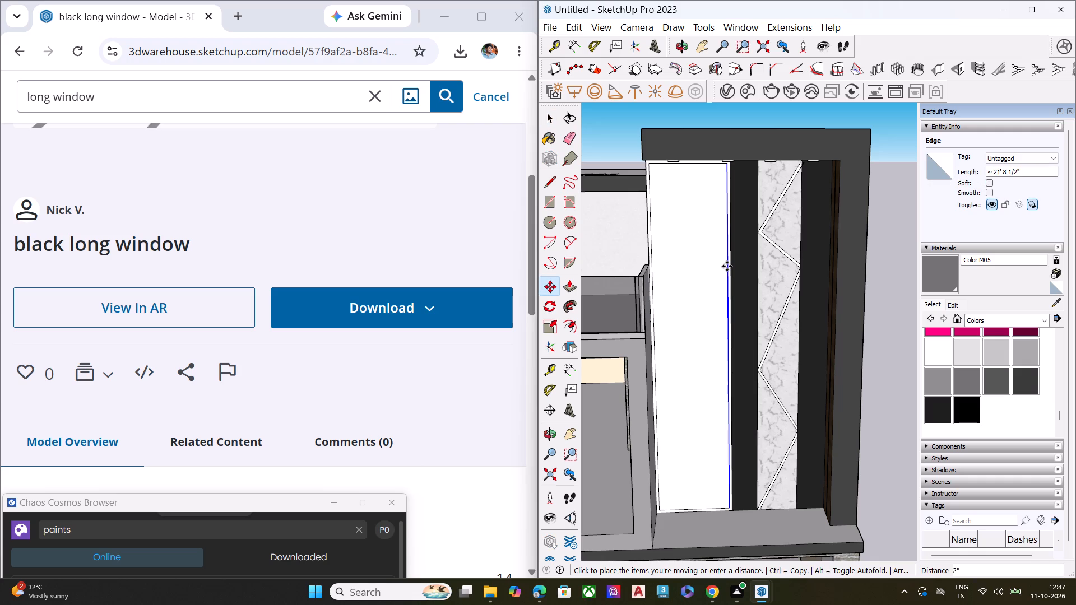
{"action": "left_click", "coordinate": [727, 266]}
{"action": "key", "text": "space"}
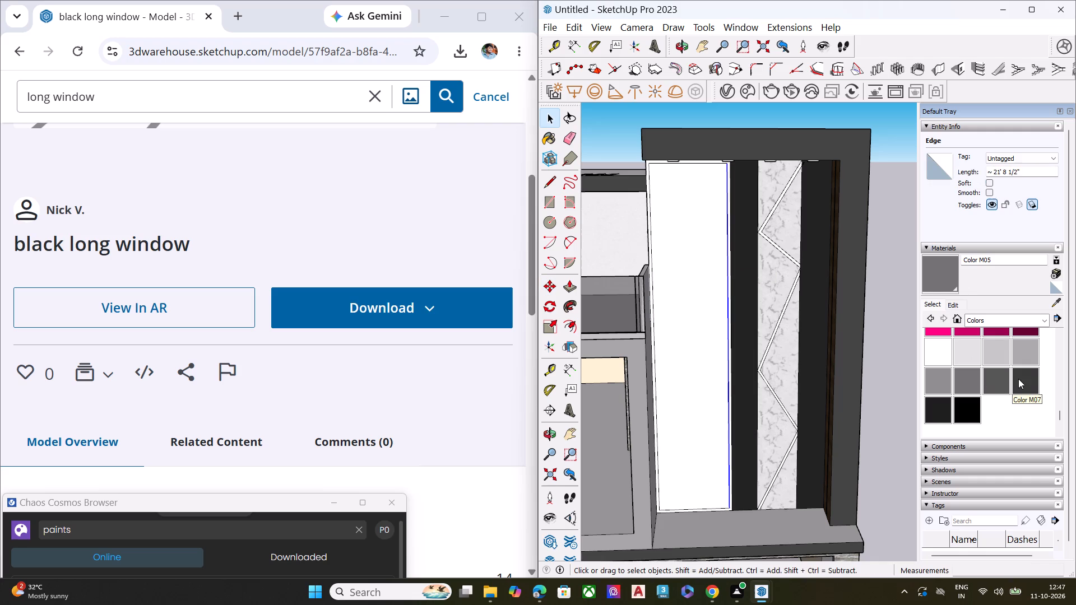
Paint the tall panel's inner face with Color M07 and clear the selection.
{"action": "left_click", "coordinate": [1019, 378]}
{"action": "left_click", "coordinate": [699, 317]}
{"action": "key", "text": "Escape"}
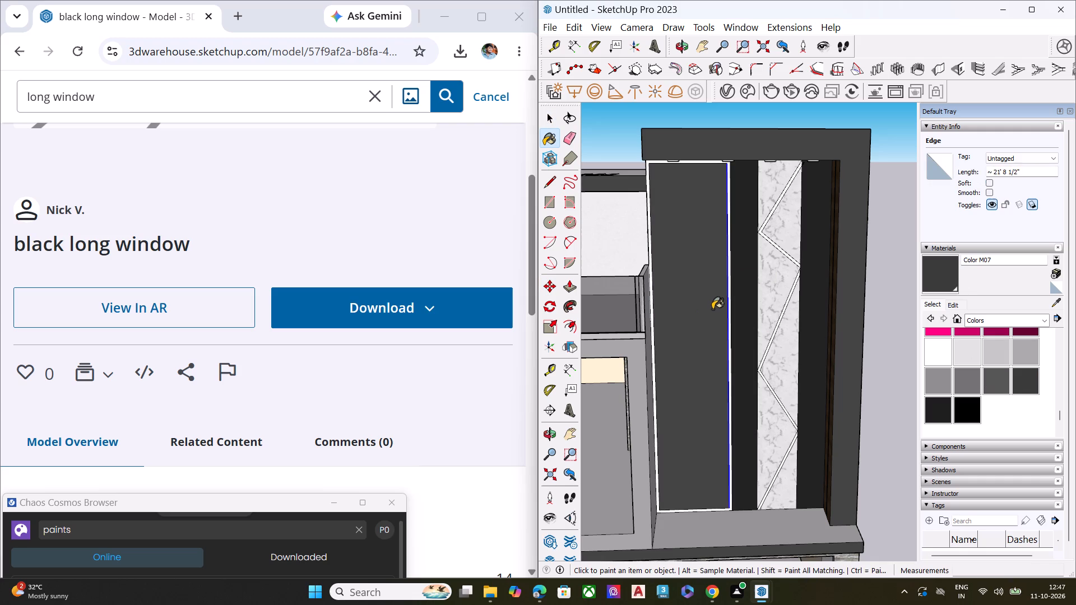
{"action": "key", "text": "space"}
{"action": "scroll", "coordinate": [721, 366], "scroll_direction": "down", "scroll_amount": 1}
{"action": "left_click", "coordinate": [644, 147]}
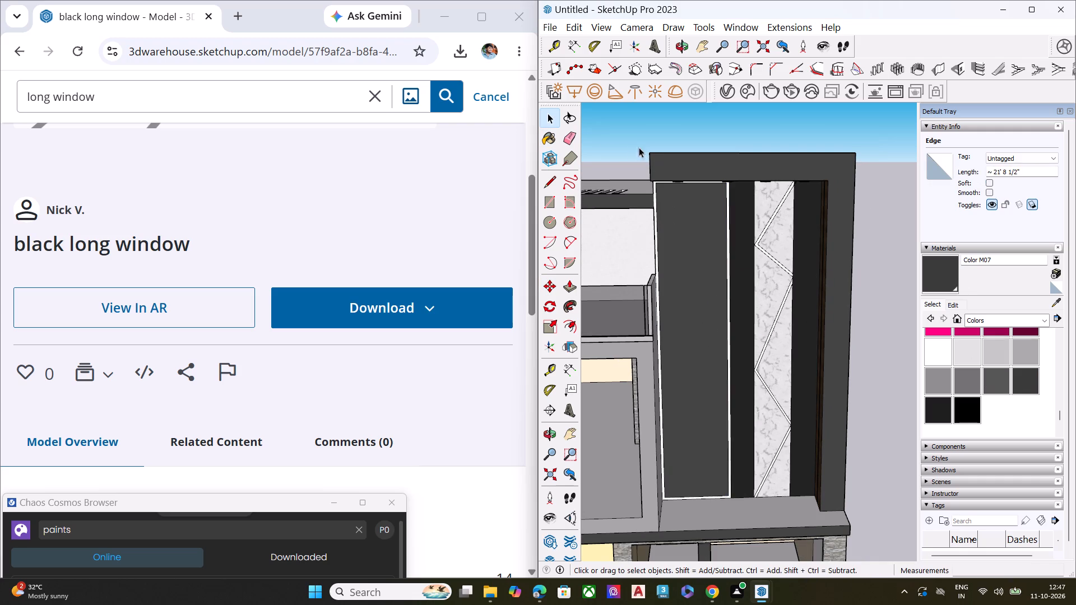
Import WindowSingleBlack.skp from Downloads and place it at the lower left corner of the tall panel.
{"action": "left_click", "coordinate": [550, 29]}
{"action": "left_click", "coordinate": [585, 260]}
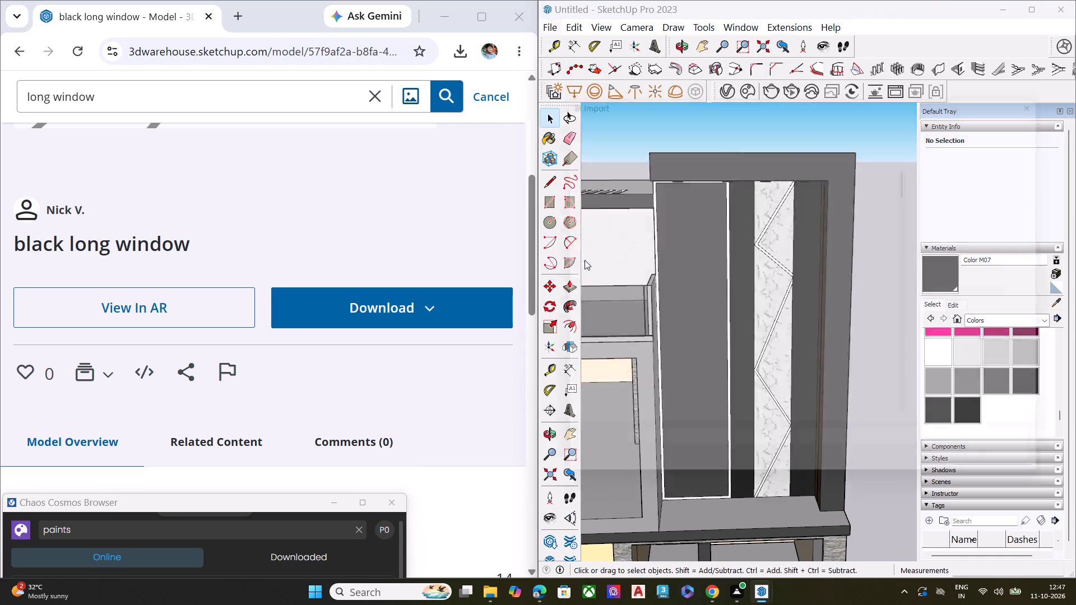
{"action": "scroll", "coordinate": [695, 309], "scroll_direction": "down", "scroll_amount": 7}
{"action": "scroll", "coordinate": [771, 351], "scroll_direction": "down", "scroll_amount": 13}
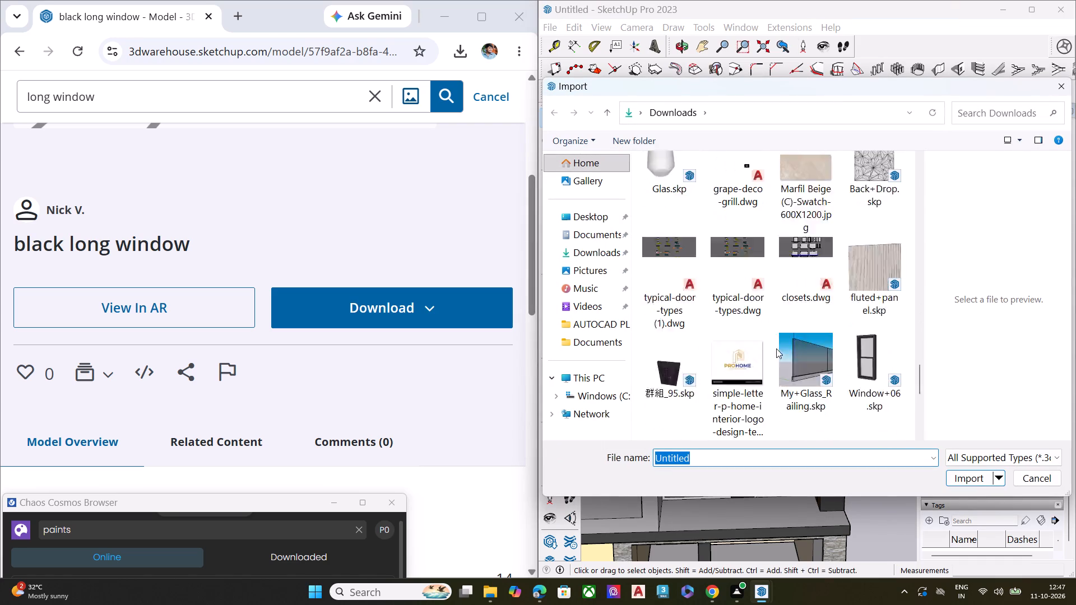
{"action": "scroll", "coordinate": [776, 348], "scroll_direction": "down", "scroll_amount": 1}
{"action": "scroll", "coordinate": [804, 298], "scroll_direction": "down", "scroll_amount": 5}
{"action": "scroll", "coordinate": [797, 300], "scroll_direction": "up", "scroll_amount": 3}
{"action": "scroll", "coordinate": [797, 300], "scroll_direction": "down", "scroll_amount": 2}
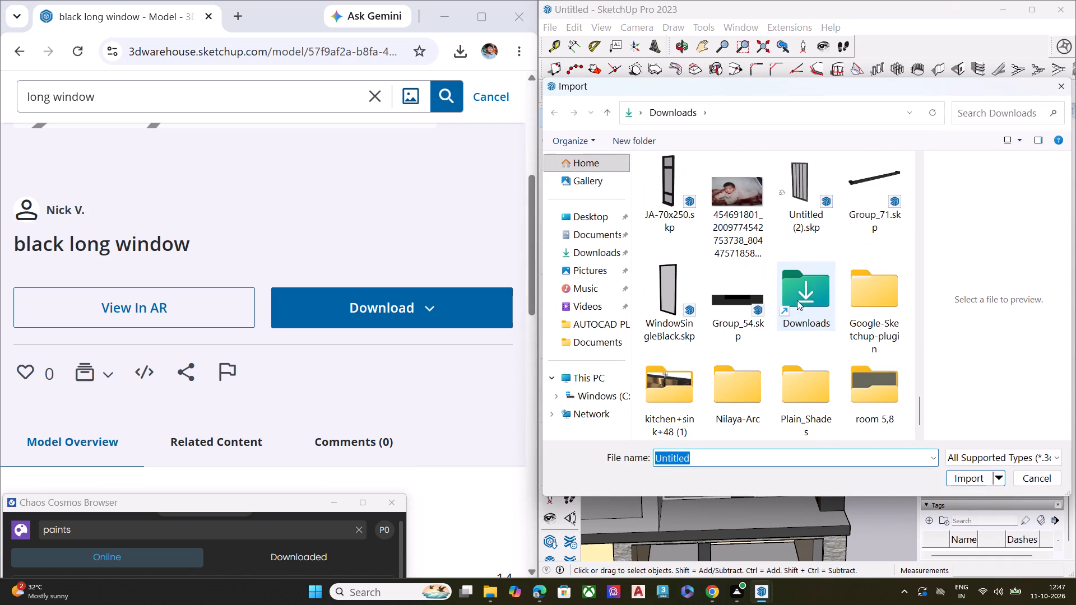
{"action": "left_click", "coordinate": [653, 291]}
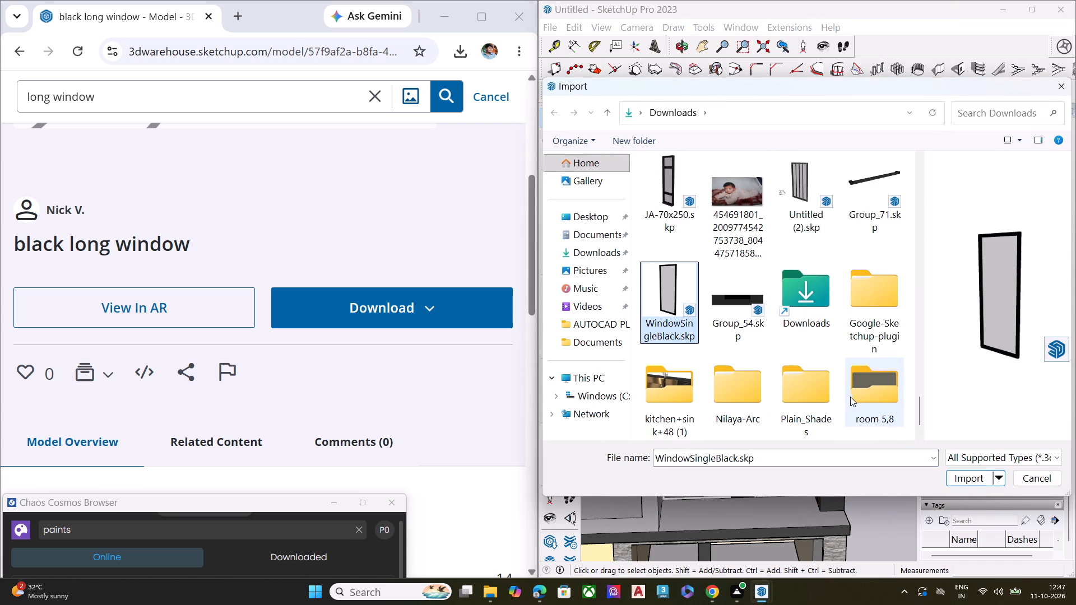
{"action": "left_click", "coordinate": [965, 480]}
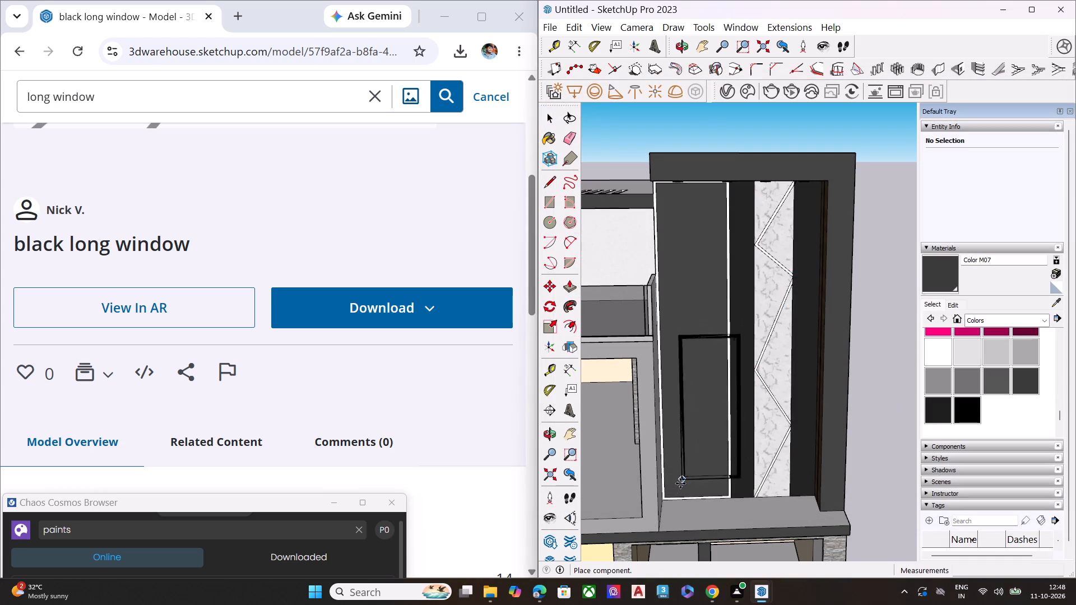
{"action": "middle_click_drag", "start_coordinate": [679, 500], "coordinate": [665, 535]}
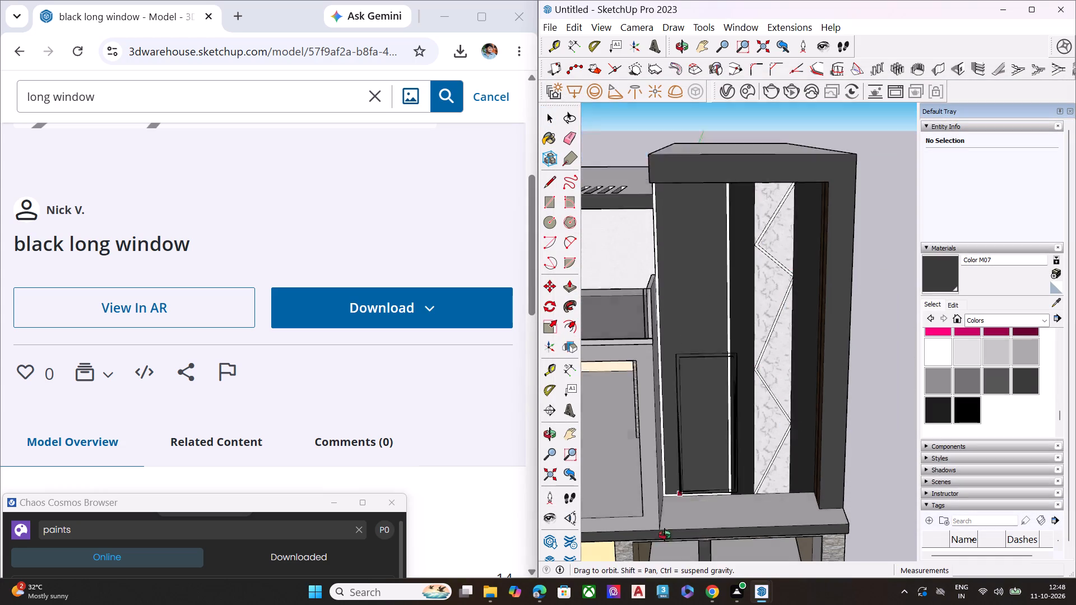
{"action": "middle_click_drag", "start_coordinate": [665, 535], "coordinate": [613, 602]}
{"action": "scroll", "coordinate": [664, 470], "scroll_direction": "up", "scroll_amount": 7}
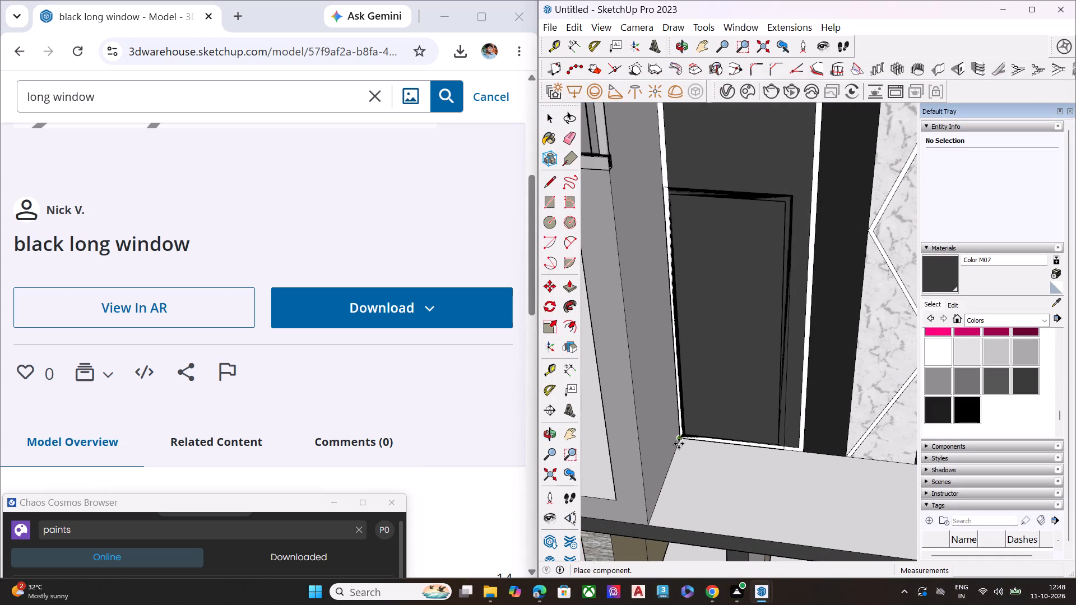
{"action": "left_click", "coordinate": [677, 446]}
Move the black window slightly back into the tall panel, keeping its glass in front of the panel face.
{"action": "middle_click_drag", "start_coordinate": [728, 314], "coordinate": [678, 444]}
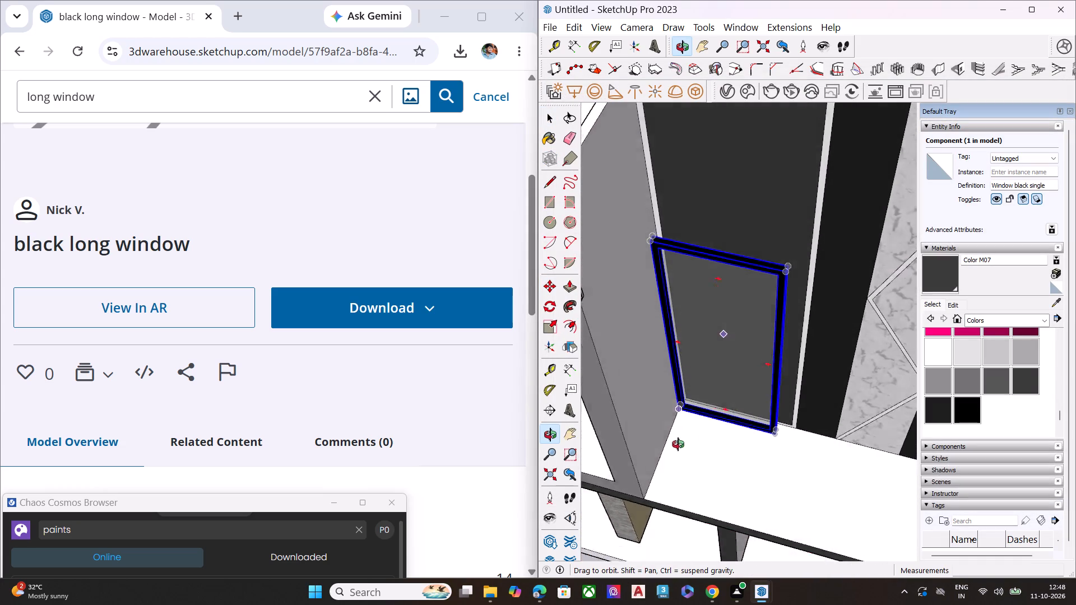
{"action": "middle_click_drag", "start_coordinate": [678, 444], "coordinate": [618, 480]}
{"action": "scroll", "coordinate": [704, 396], "scroll_direction": "up", "scroll_amount": 5}
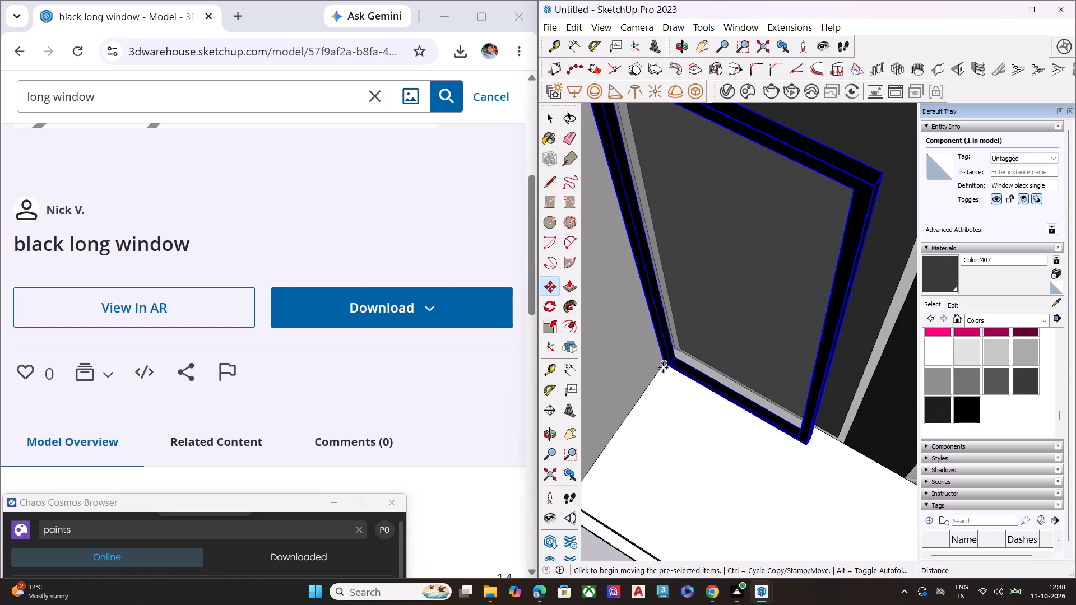
{"action": "left_click", "coordinate": [663, 367]}
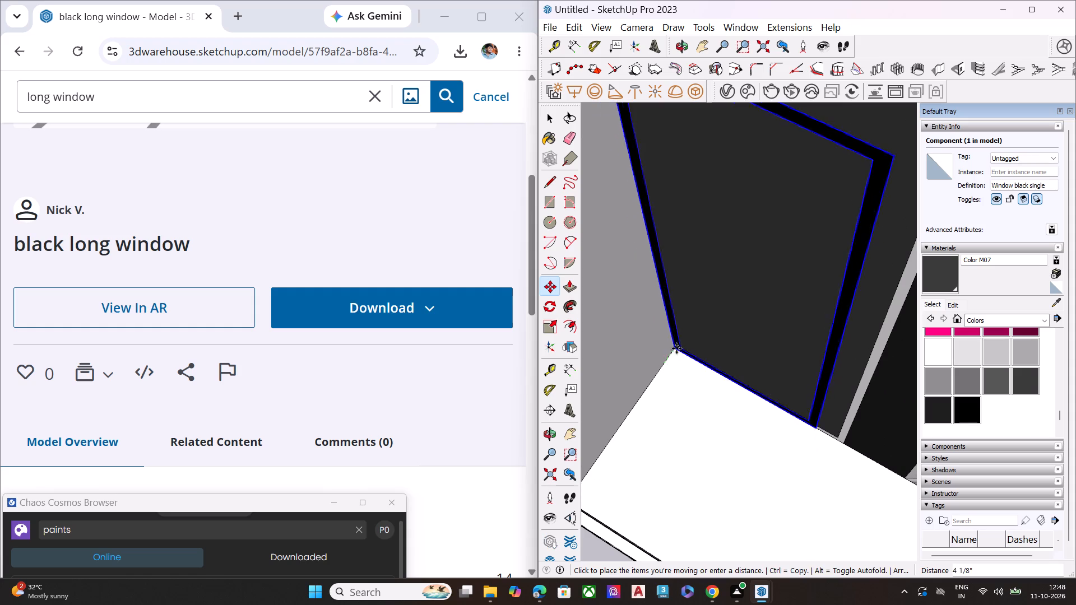
{"action": "left_click", "coordinate": [667, 355]}
{"action": "key", "text": "space"}
Scale the black window's width by about 1.18 so it reaches the tall panel's outer right edge.
{"action": "middle_click_drag", "start_coordinate": [716, 360], "coordinate": [834, 151]}
{"action": "scroll", "coordinate": [840, 175], "scroll_direction": "up", "scroll_amount": 1}
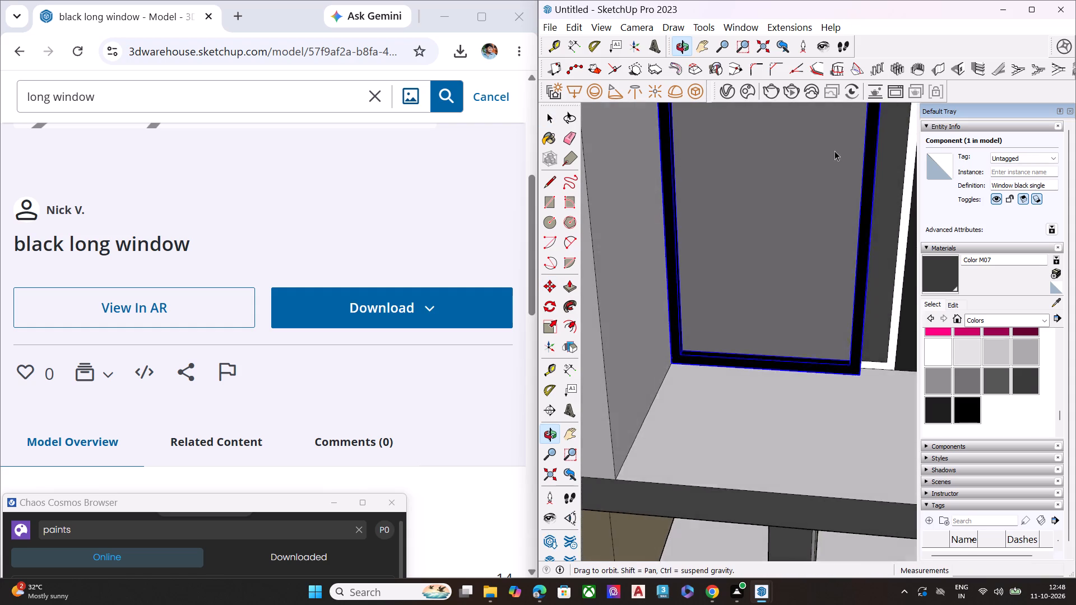
{"action": "middle_click_drag", "start_coordinate": [834, 151], "coordinate": [838, 154]}
{"action": "scroll", "coordinate": [706, 264], "scroll_direction": "down", "scroll_amount": 10}
{"action": "scroll", "coordinate": [771, 328], "scroll_direction": "down", "scroll_amount": 4}
{"action": "scroll", "coordinate": [771, 300], "scroll_direction": "up", "scroll_amount": 7}
{"action": "middle_click_drag", "start_coordinate": [774, 285], "coordinate": [803, 230]}
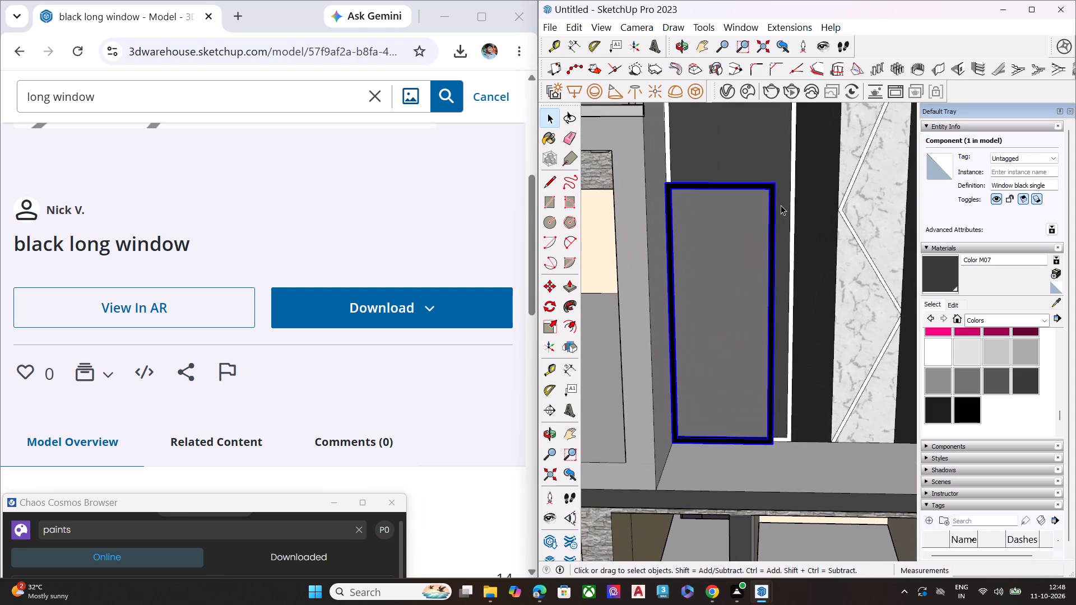
{"action": "key", "text": "s"}
{"action": "scroll", "coordinate": [782, 313], "scroll_direction": "up", "scroll_amount": 1}
{"action": "scroll", "coordinate": [782, 314], "scroll_direction": "down", "scroll_amount": 1}
{"action": "scroll", "coordinate": [782, 314], "scroll_direction": "up", "scroll_amount": 8}
{"action": "middle_click_drag", "start_coordinate": [771, 327], "coordinate": [715, 408]}
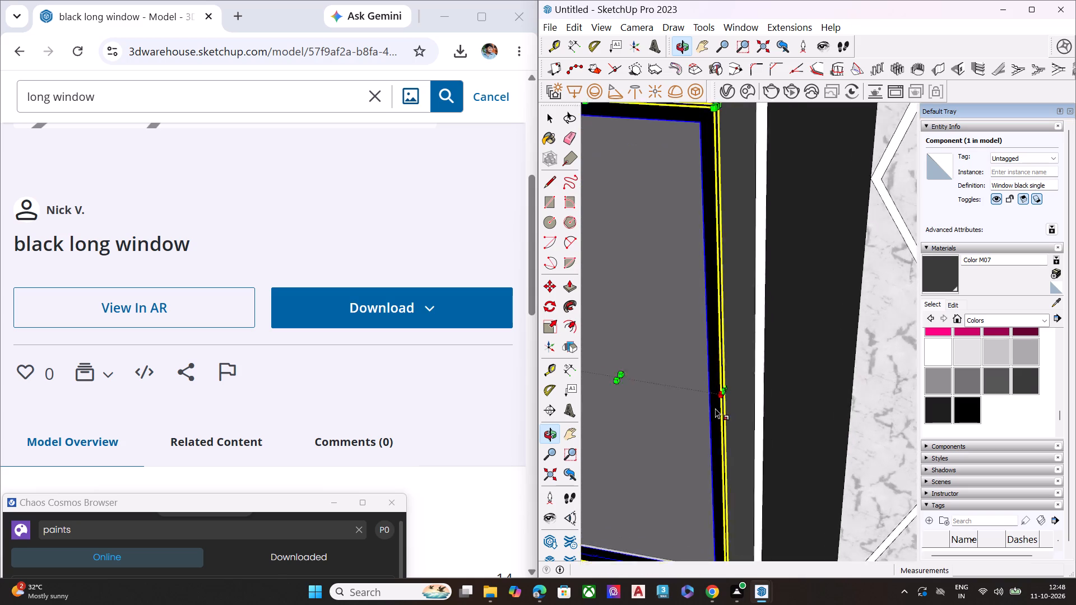
{"action": "scroll", "coordinate": [715, 408], "scroll_direction": "up", "scroll_amount": 3}
{"action": "left_click", "coordinate": [726, 381]}
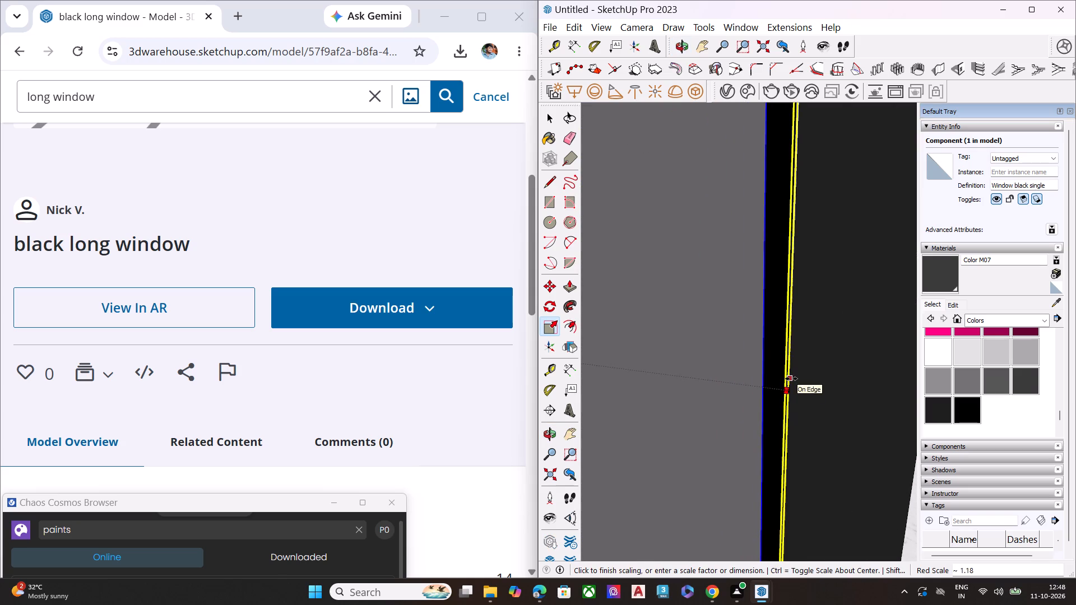
{"action": "left_click", "coordinate": [791, 379]}
{"action": "scroll", "coordinate": [839, 359], "scroll_direction": "down", "scroll_amount": 11}
{"action": "scroll", "coordinate": [739, 173], "scroll_direction": "up", "scroll_amount": 2}
Scale the black window's height upward until its top frame meets the underside of the top overhang.
{"action": "middle_click_drag", "start_coordinate": [762, 210], "coordinate": [768, 336]}
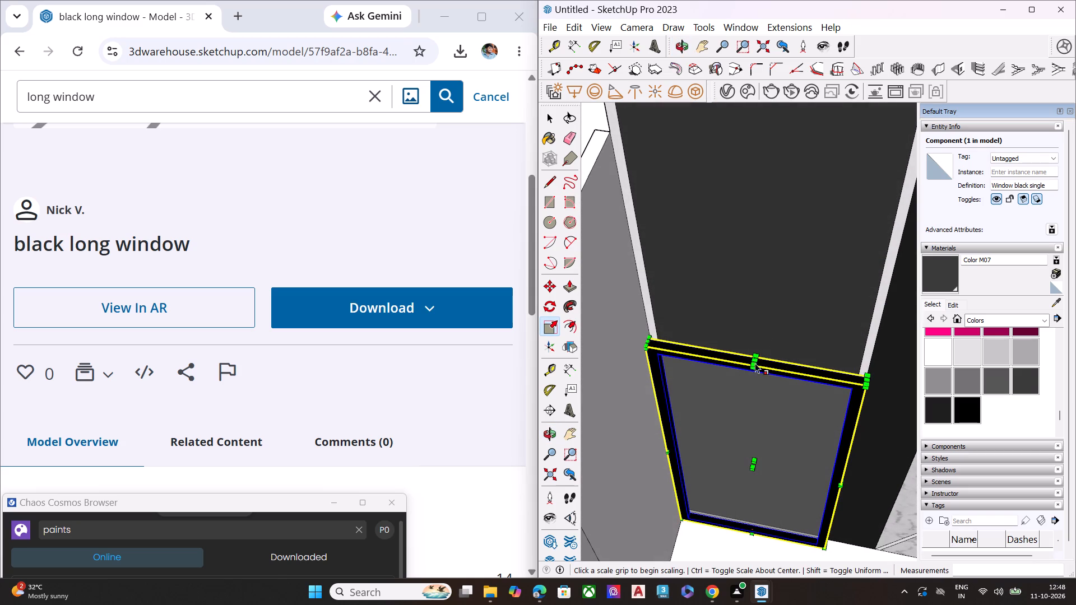
{"action": "left_click", "coordinate": [755, 357]}
{"action": "scroll", "coordinate": [764, 245], "scroll_direction": "down", "scroll_amount": 1}
{"action": "scroll", "coordinate": [764, 245], "scroll_direction": "up", "scroll_amount": 1}
{"action": "scroll", "coordinate": [764, 245], "scroll_direction": "down", "scroll_amount": 2}
{"action": "scroll", "coordinate": [764, 245], "scroll_direction": "up", "scroll_amount": 2}
{"action": "scroll", "coordinate": [764, 245], "scroll_direction": "down", "scroll_amount": 10}
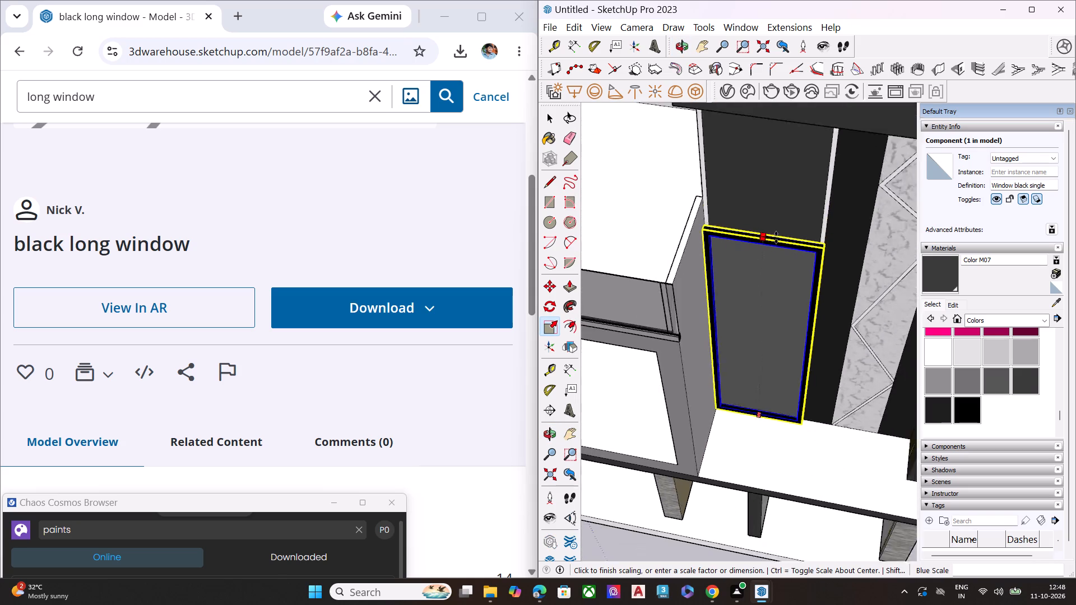
{"action": "scroll", "coordinate": [776, 238], "scroll_direction": "down", "scroll_amount": 4}
{"action": "middle_click_drag", "start_coordinate": [786, 313], "coordinate": [834, 30]}
{"action": "scroll", "coordinate": [769, 128], "scroll_direction": "up", "scroll_amount": 2}
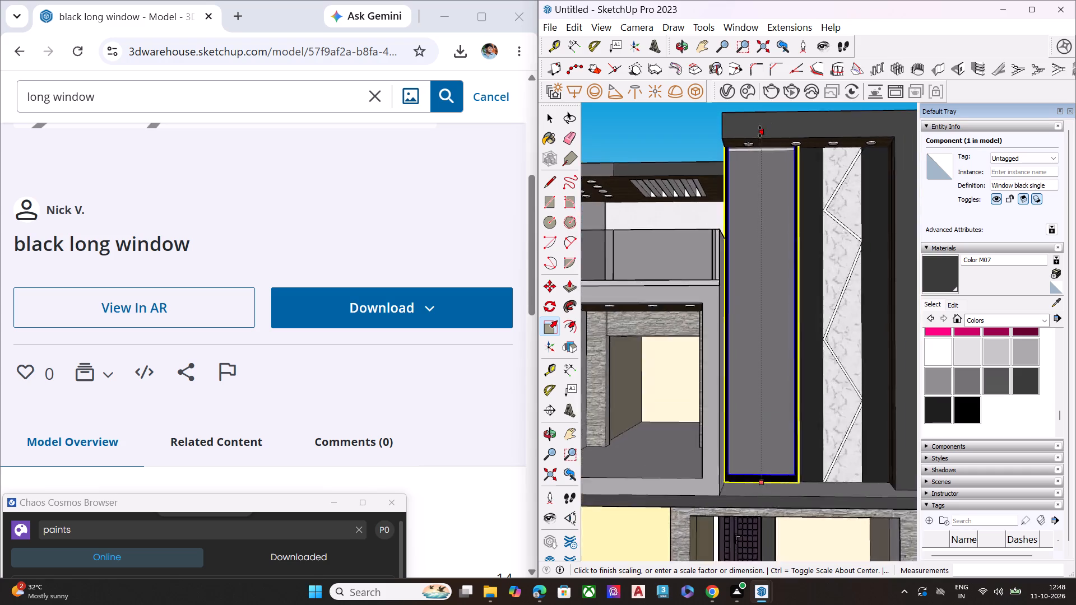
{"action": "scroll", "coordinate": [760, 132], "scroll_direction": "up", "scroll_amount": 6}
{"action": "left_click", "coordinate": [763, 154]}
{"action": "key", "text": "space"}
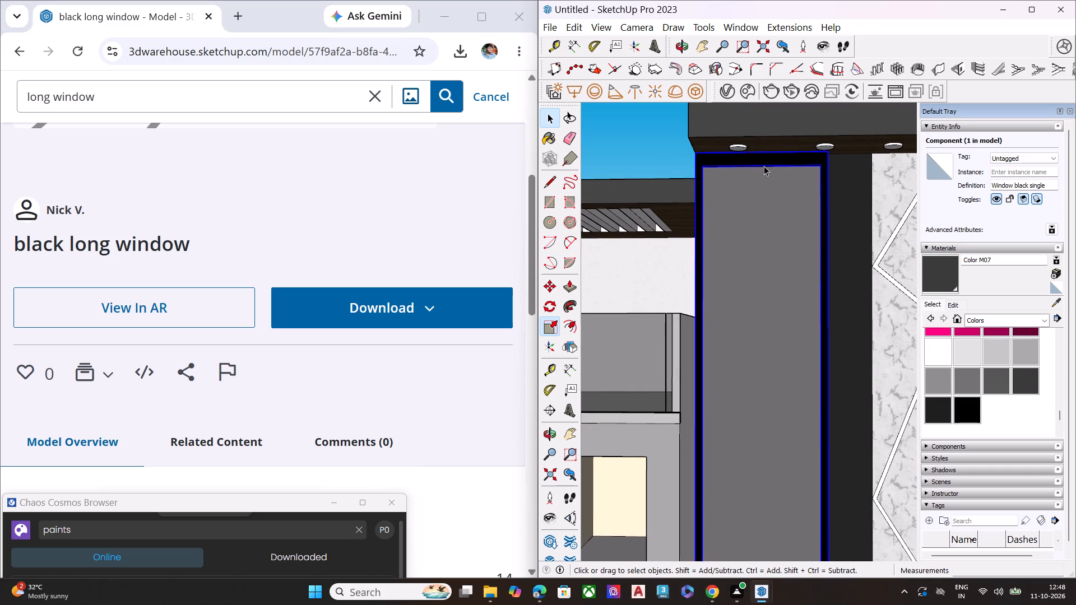
Examine the fitted black window within the whole house facade from the front and from an angle.
{"action": "scroll", "coordinate": [755, 174], "scroll_direction": "down", "scroll_amount": 3}
{"action": "scroll", "coordinate": [757, 178], "scroll_direction": "up", "scroll_amount": 1}
{"action": "scroll", "coordinate": [758, 179], "scroll_direction": "down", "scroll_amount": 1}
{"action": "scroll", "coordinate": [758, 179], "scroll_direction": "up", "scroll_amount": 1}
{"action": "scroll", "coordinate": [759, 180], "scroll_direction": "down", "scroll_amount": 4}
{"action": "scroll", "coordinate": [778, 211], "scroll_direction": "up", "scroll_amount": 1}
{"action": "scroll", "coordinate": [778, 211], "scroll_direction": "down", "scroll_amount": 1}
{"action": "scroll", "coordinate": [778, 213], "scroll_direction": "up", "scroll_amount": 1}
{"action": "scroll", "coordinate": [781, 217], "scroll_direction": "down", "scroll_amount": 2}
{"action": "scroll", "coordinate": [768, 276], "scroll_direction": "down", "scroll_amount": 7}
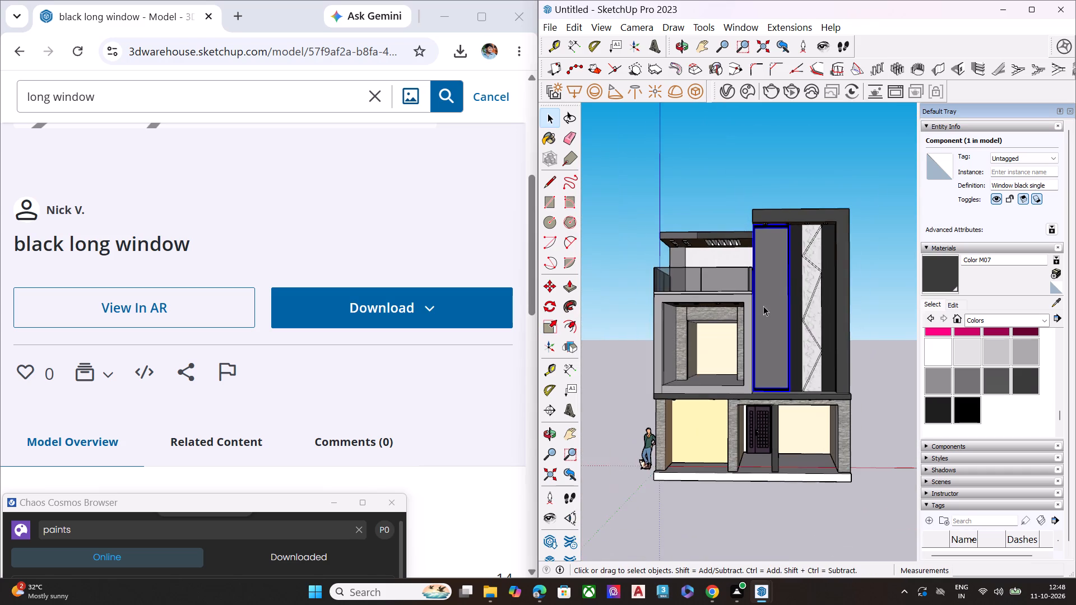
{"action": "middle_click_drag", "start_coordinate": [763, 306], "coordinate": [904, 257]}
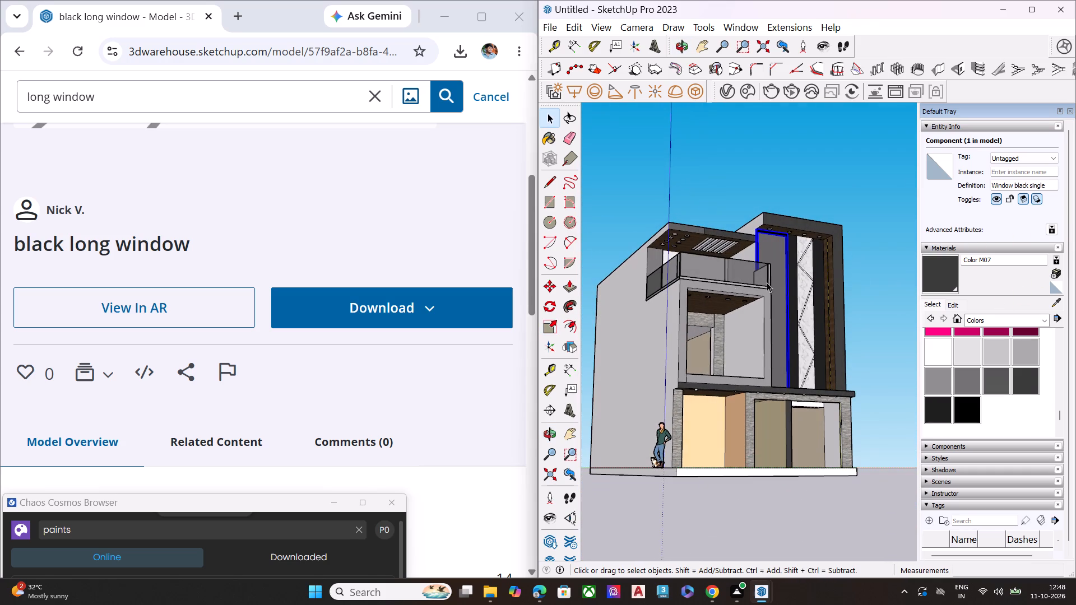
Move the 3D Warehouse browser window aside and switch to the SketchUp project PDF showing the facade reference image.
{"action": "left_click_drag", "start_coordinate": [285, 16], "coordinate": [230, 220]}
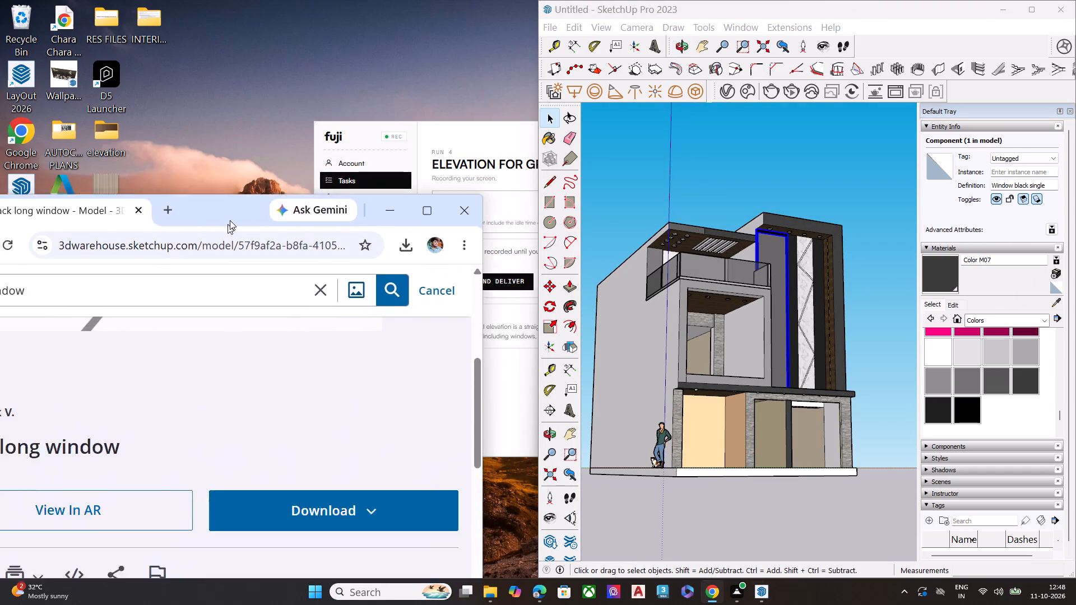
{"action": "left_click_drag", "start_coordinate": [230, 220], "coordinate": [315, 42]}
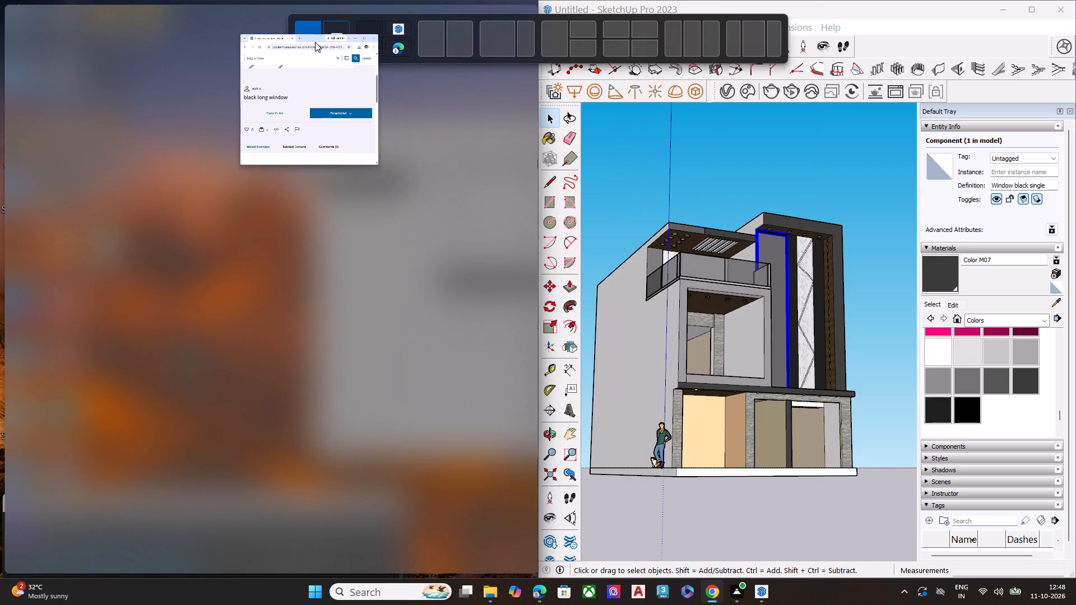
{"action": "left_click_drag", "start_coordinate": [315, 42], "coordinate": [288, 80]}
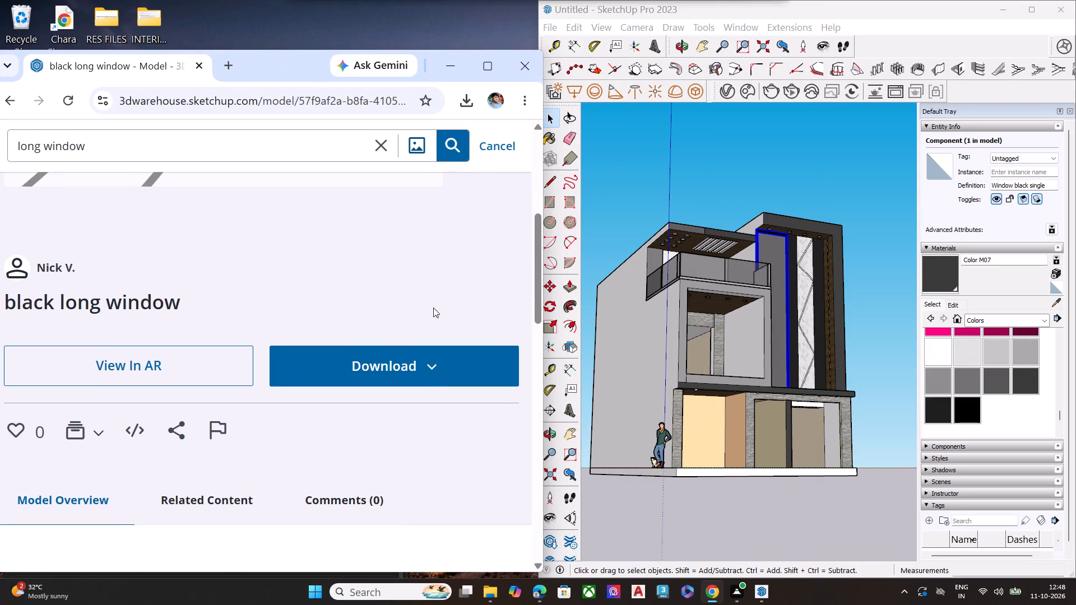
{"action": "left_click", "coordinate": [534, 598]}
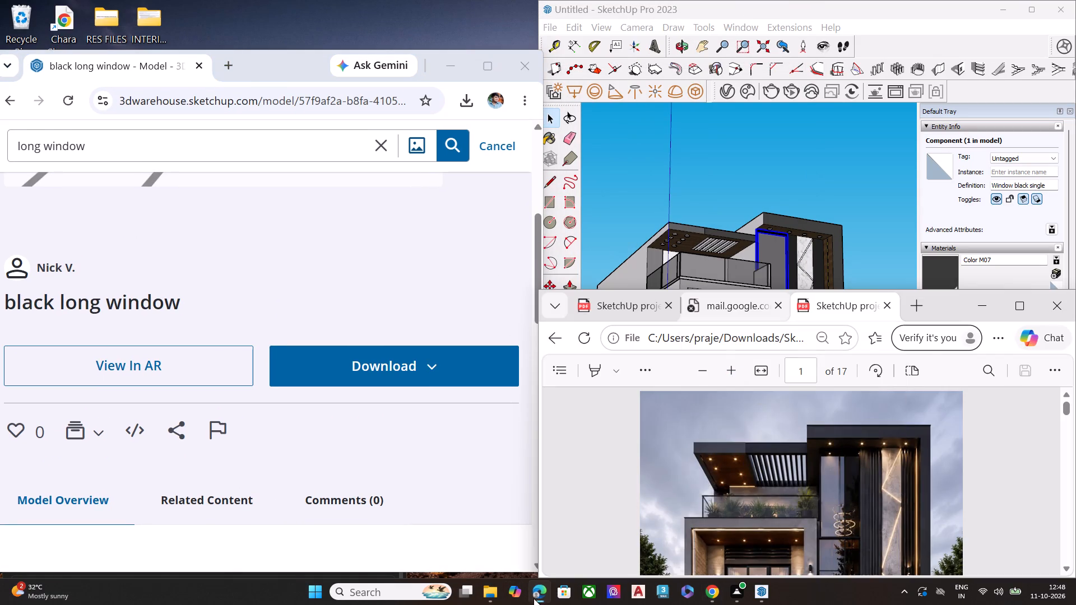
Place the PDF reference image beside the house model and compare the tall window panel with it.
{"action": "left_click_drag", "start_coordinate": [938, 302], "coordinate": [386, 18]}
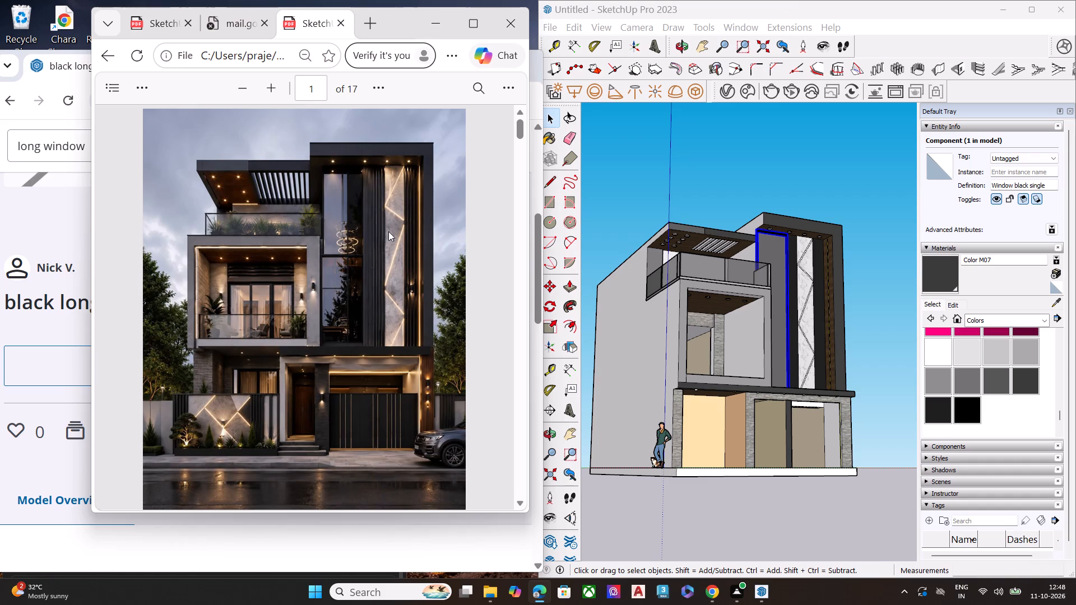
{"action": "middle_click_drag", "start_coordinate": [792, 304], "coordinate": [650, 362]}
{"action": "scroll", "coordinate": [752, 336], "scroll_direction": "up", "scroll_amount": 8}
{"action": "scroll", "coordinate": [765, 319], "scroll_direction": "down", "scroll_amount": 1}
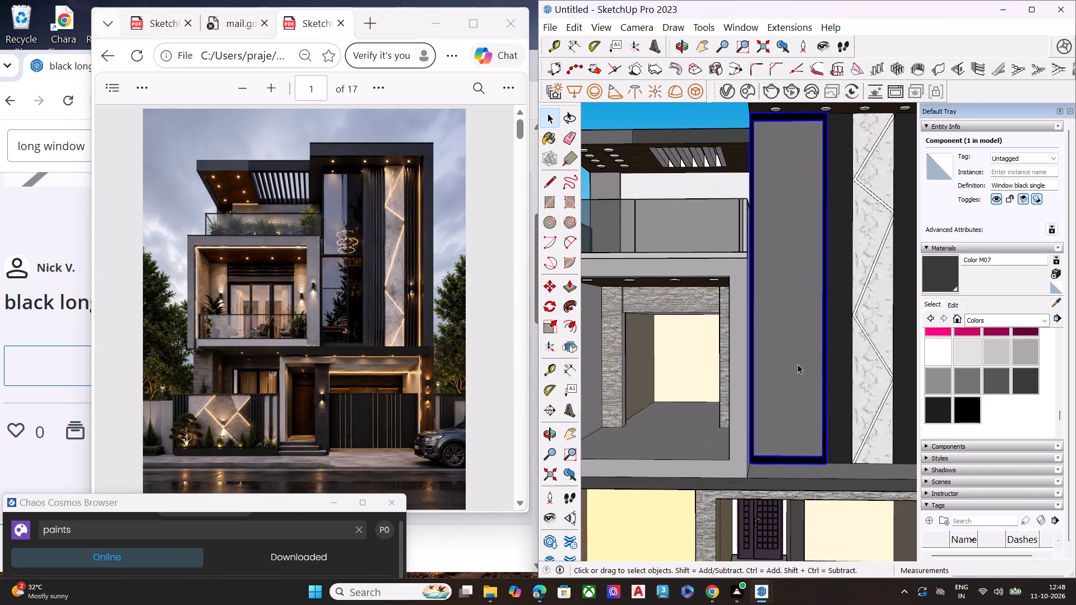
Bring the Chaos Cosmos browser fully into view and search its assets for "long window".
{"action": "left_click_drag", "start_coordinate": [270, 503], "coordinate": [307, 41]}
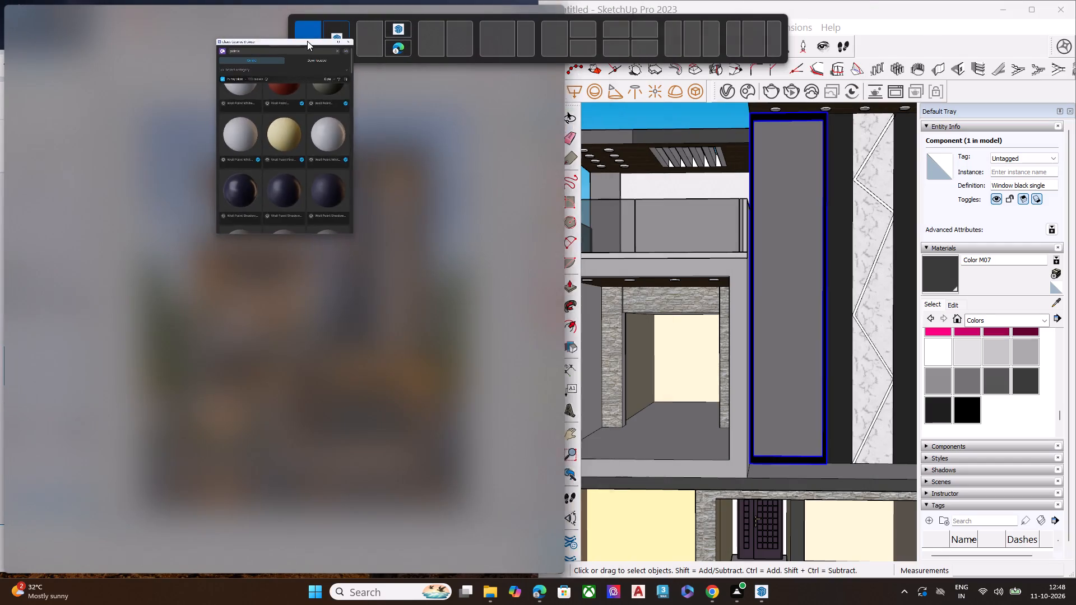
{"action": "left_click_drag", "start_coordinate": [307, 41], "coordinate": [272, 66]}
{"action": "left_click", "coordinate": [357, 101]}
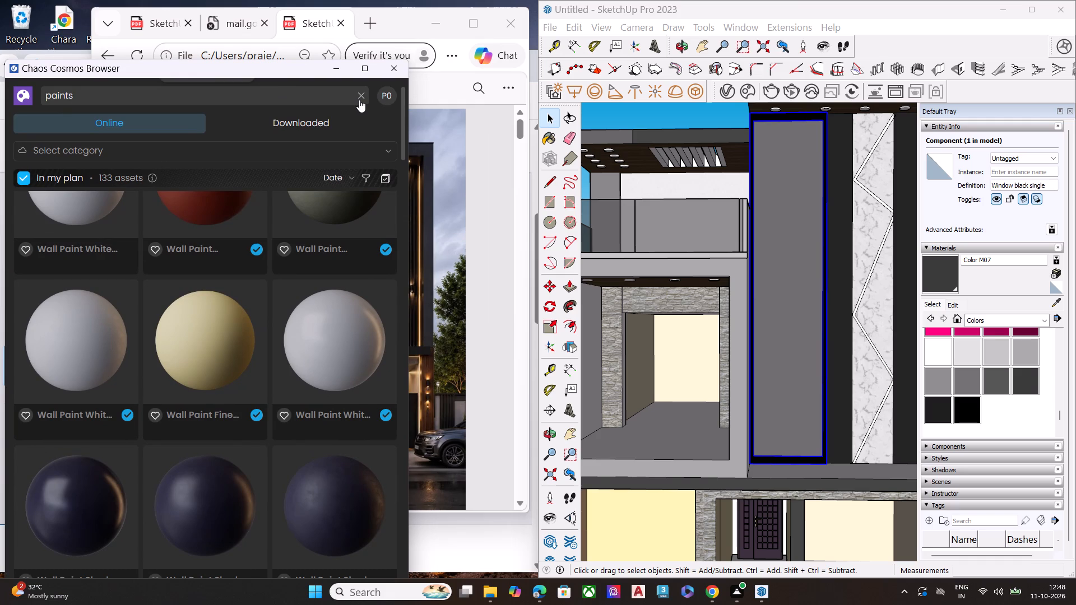
{"action": "left_click", "coordinate": [361, 97]}
{"action": "type", "text": "long"}
{"action": "key", "text": "space"}
{"action": "type", "text": "windoe"}
{"action": "key", "text": "BackSpace"}
{"action": "key", "text": "w"}
{"action": "key", "text": "Return"}
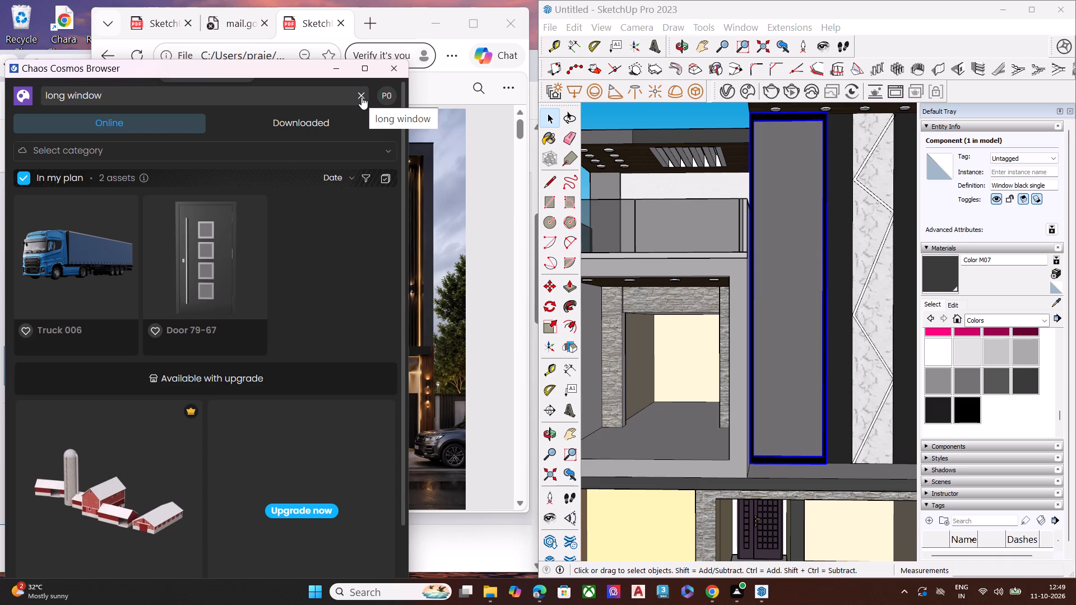
{"action": "scroll", "coordinate": [336, 162], "scroll_direction": "down", "scroll_amount": 3}
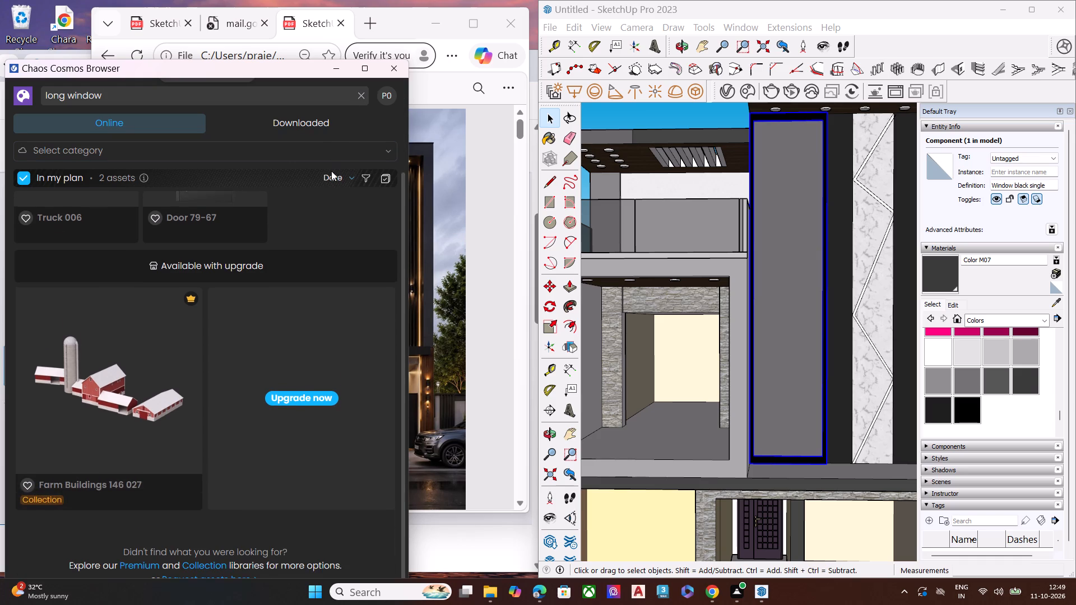
Search the Chaos Cosmos assets for "elevation window" and look through the results.
{"action": "left_click", "coordinate": [363, 94]}
{"action": "type", "text": "elevation window"}
{"action": "key", "text": "Return"}
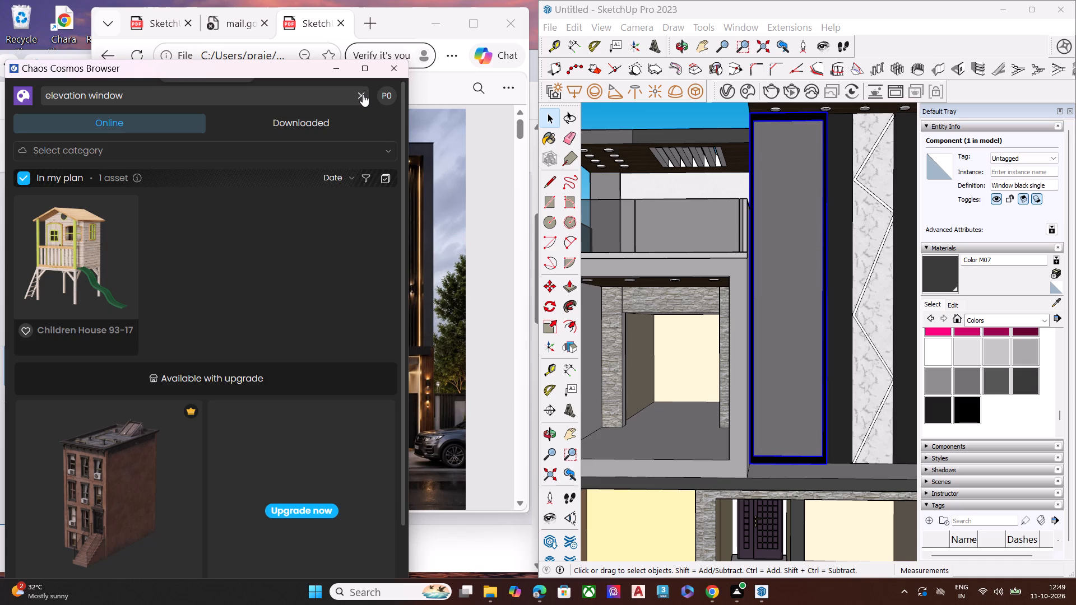
{"action": "scroll", "coordinate": [597, 180], "scroll_direction": "down", "scroll_amount": 7}
Examine the whole house facade with its fitted black window from the front and from both sides.
{"action": "middle_click_drag", "start_coordinate": [807, 337], "coordinate": [865, 325]}
{"action": "scroll", "coordinate": [808, 336], "scroll_direction": "down", "scroll_amount": 1}
{"action": "key", "text": "space"}
{"action": "left_click", "coordinate": [856, 310]}
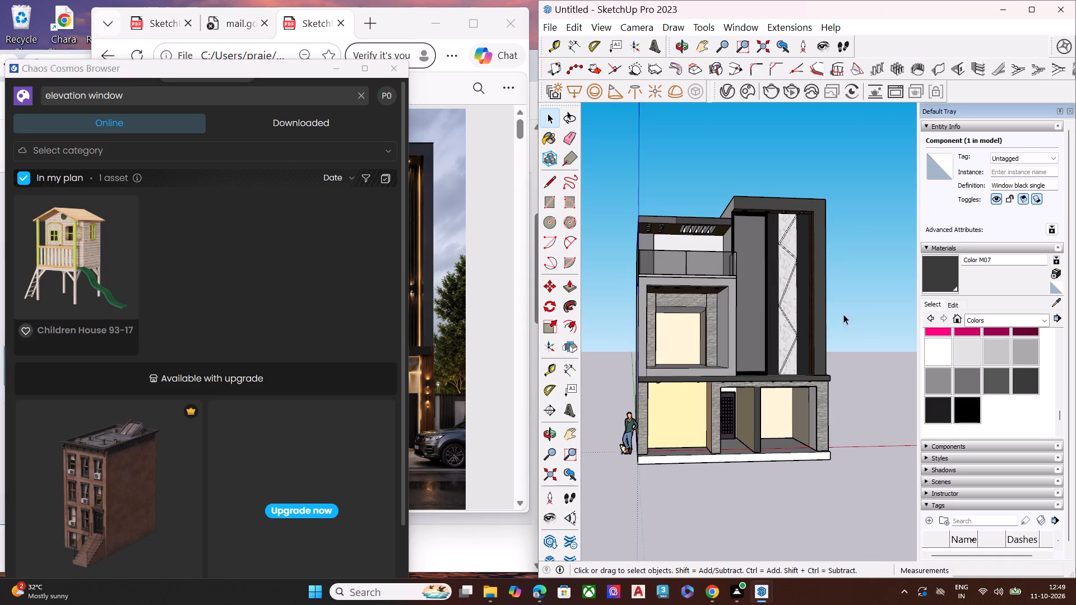
{"action": "middle_click_drag", "start_coordinate": [842, 314], "coordinate": [809, 321]}
{"action": "key", "text": "space"}
{"action": "left_click", "coordinate": [866, 297]}
{"action": "key", "text": "space"}
{"action": "middle_click_drag", "start_coordinate": [836, 313], "coordinate": [866, 310]}
{"action": "scroll", "coordinate": [866, 309], "scroll_direction": "up", "scroll_amount": 1}
{"action": "key", "text": "space"}
{"action": "left_click", "coordinate": [866, 309]}
{"action": "key", "text": "space"}
{"action": "middle_click_drag", "start_coordinate": [831, 327], "coordinate": [852, 337]}
{"action": "key", "text": "space"}
{"action": "left_click", "coordinate": [847, 324]}
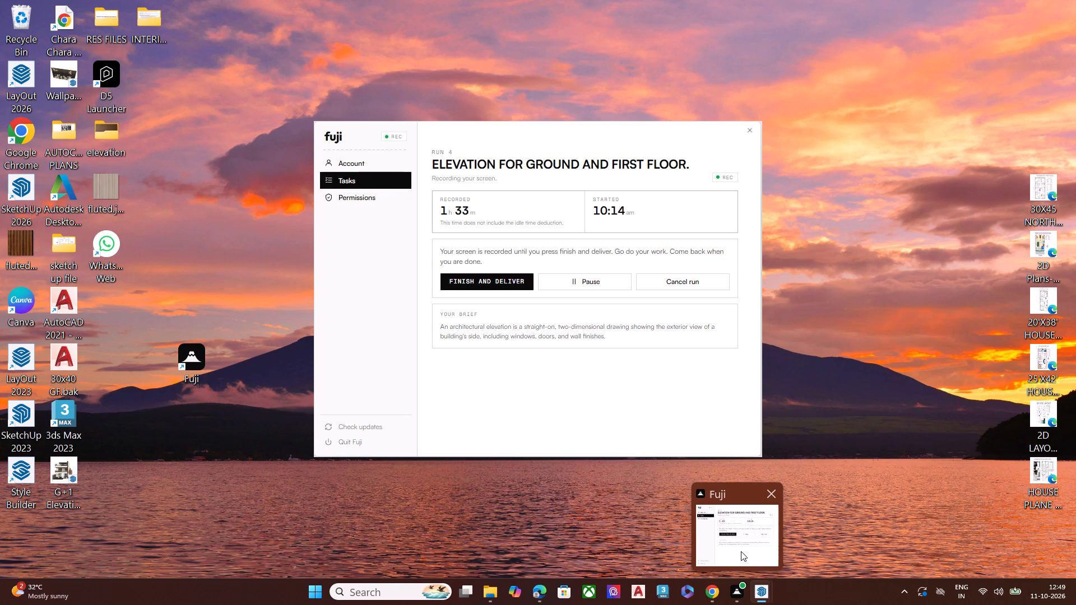
{"action": "middle_click_drag", "start_coordinate": [809, 367], "coordinate": [851, 359]}
{"action": "key", "text": "space"}
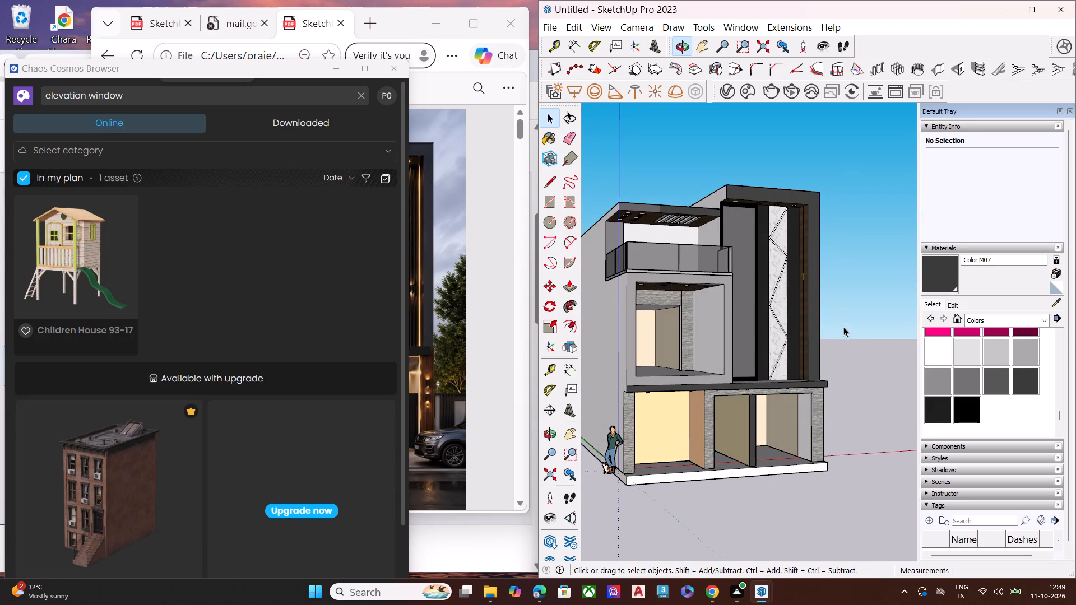
{"action": "left_click", "coordinate": [841, 326]}
{"action": "middle_click_drag", "start_coordinate": [873, 331], "coordinate": [759, 347]}
{"action": "scroll", "coordinate": [715, 249], "scroll_direction": "up", "scroll_amount": 4}
{"action": "key", "text": "space"}
{"action": "left_click", "coordinate": [689, 176]}
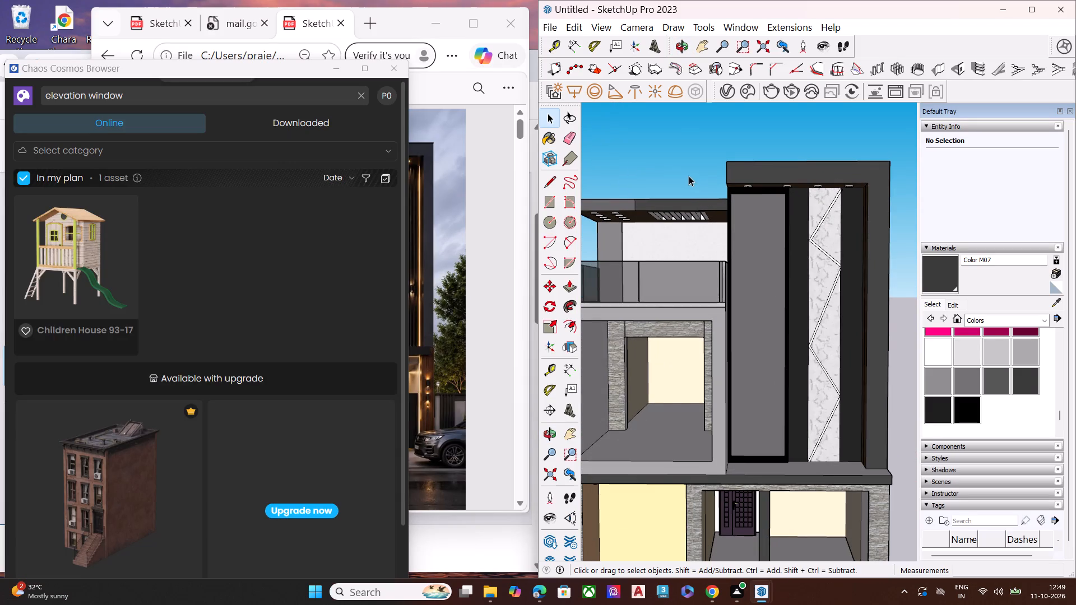
{"action": "scroll", "coordinate": [813, 285], "scroll_direction": "down", "scroll_amount": 7}
{"action": "middle_click_drag", "start_coordinate": [769, 342], "coordinate": [897, 302]}
{"action": "left_click", "coordinate": [848, 491]}
{"action": "key", "text": "space"}
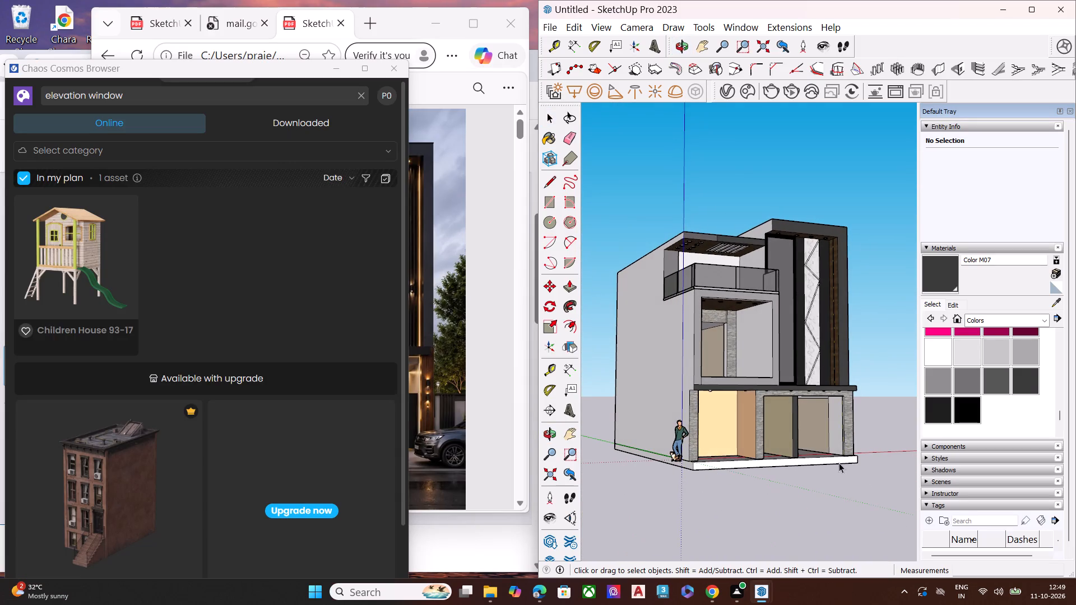
{"action": "middle_click_drag", "start_coordinate": [838, 462], "coordinate": [860, 364]}
{"action": "left_click", "coordinate": [860, 364]}
{"action": "key", "text": "space"}
{"action": "middle_click_drag", "start_coordinate": [860, 364], "coordinate": [637, 477]}
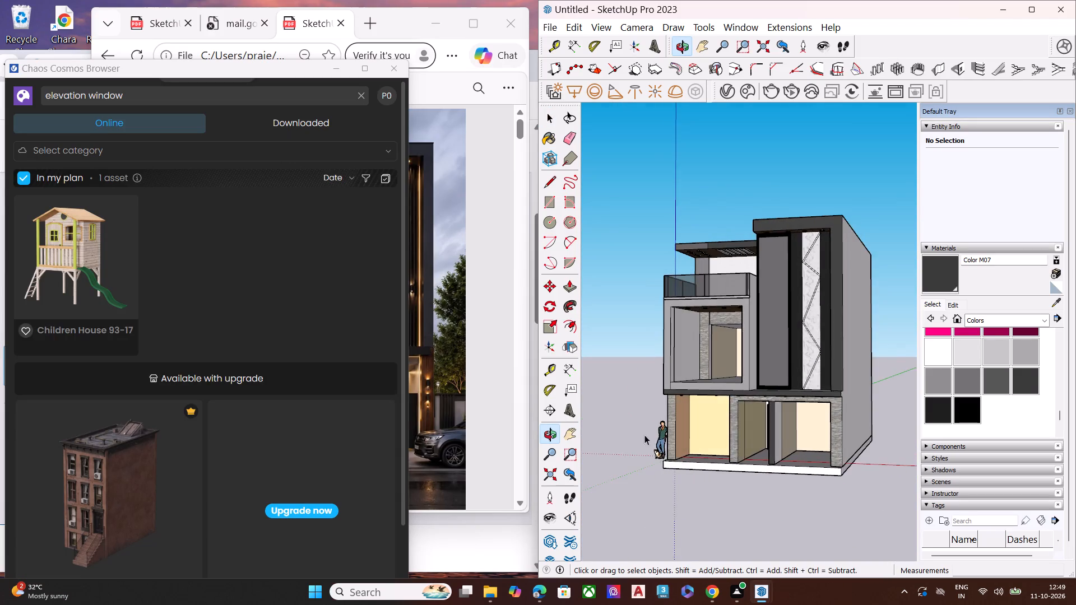
{"action": "scroll", "coordinate": [622, 325], "scroll_direction": "up", "scroll_amount": 1}
{"action": "scroll", "coordinate": [622, 325], "scroll_direction": "down", "scroll_amount": 1}
{"action": "scroll", "coordinate": [622, 325], "scroll_direction": "up", "scroll_amount": 4}
{"action": "left_click", "coordinate": [660, 340]}
{"action": "key", "text": "space"}
{"action": "middle_click_drag", "start_coordinate": [656, 342], "coordinate": [868, 344]}
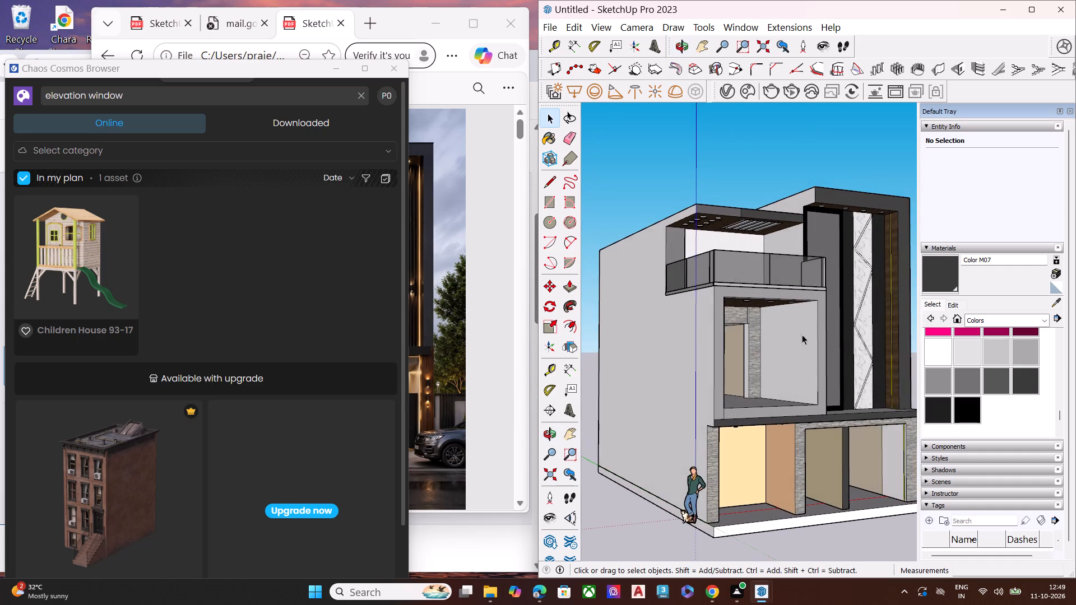
{"action": "scroll", "coordinate": [620, 255], "scroll_direction": "down", "scroll_amount": 5}
{"action": "scroll", "coordinate": [145, 345], "scroll_direction": "up", "scroll_amount": 5}
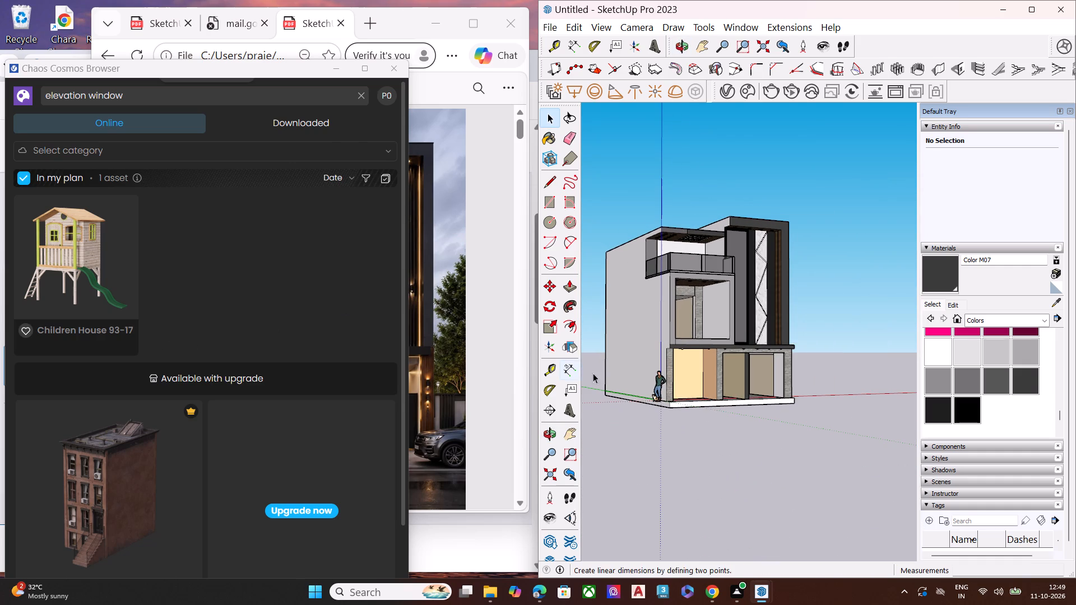
Close the Chaos Cosmos browser.
{"action": "left_click", "coordinate": [393, 68]}
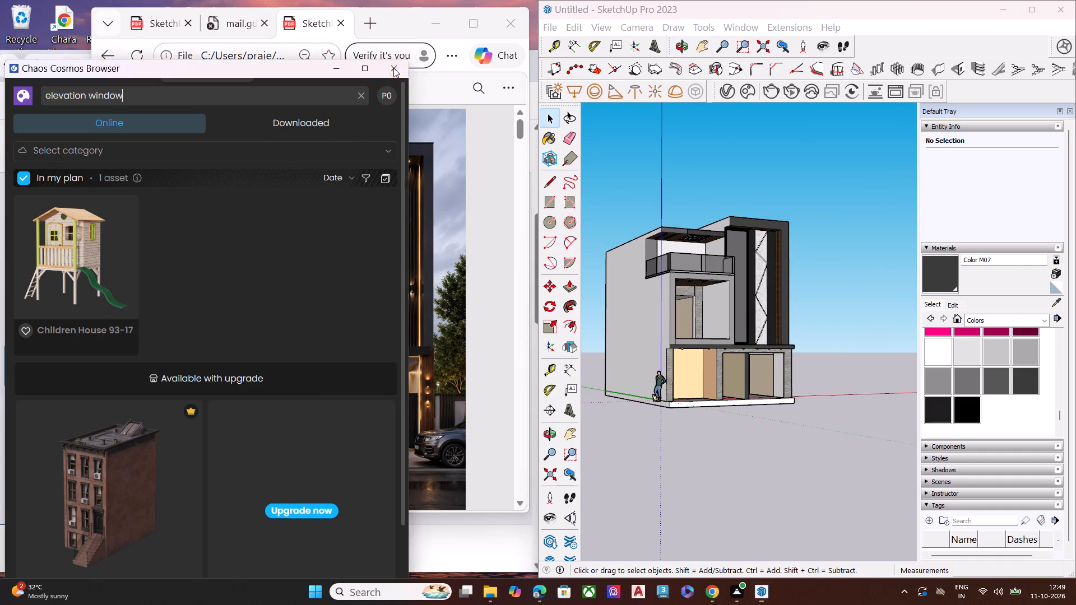
Import the wooden planter box file Component_177.skp from the Downloads folder into the house model.
{"action": "left_click", "coordinate": [553, 31]}
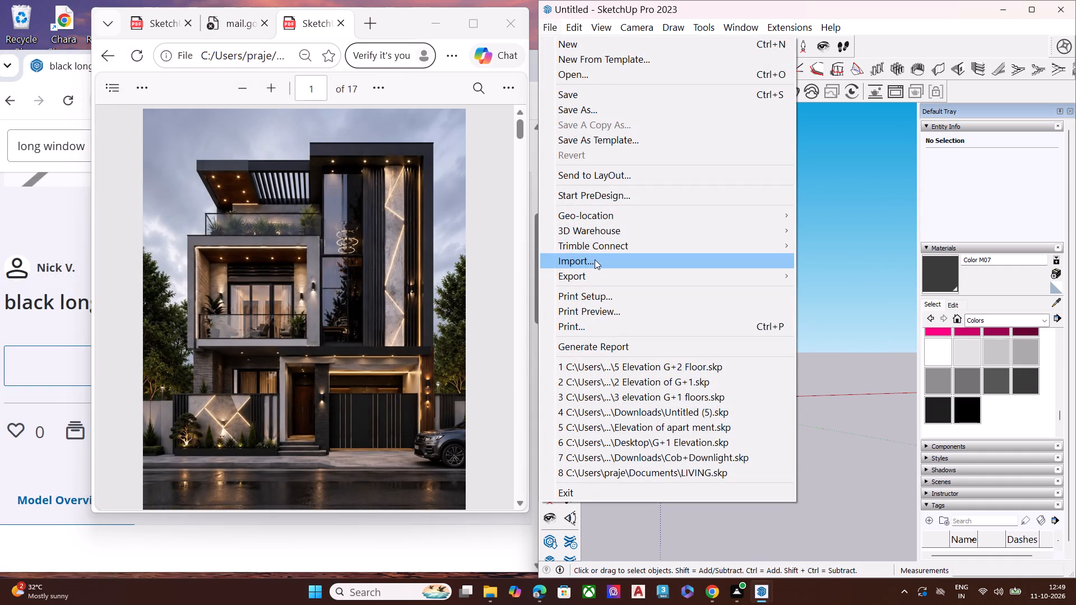
{"action": "left_click", "coordinate": [595, 259]}
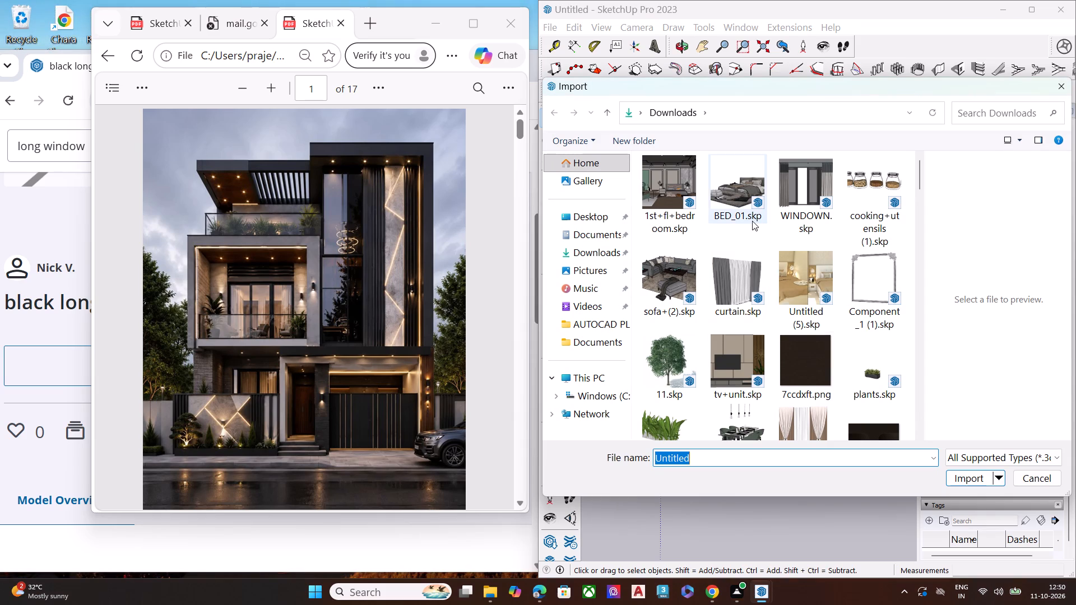
{"action": "scroll", "coordinate": [736, 268], "scroll_direction": "down", "scroll_amount": 3}
{"action": "scroll", "coordinate": [736, 269], "scroll_direction": "up", "scroll_amount": 2}
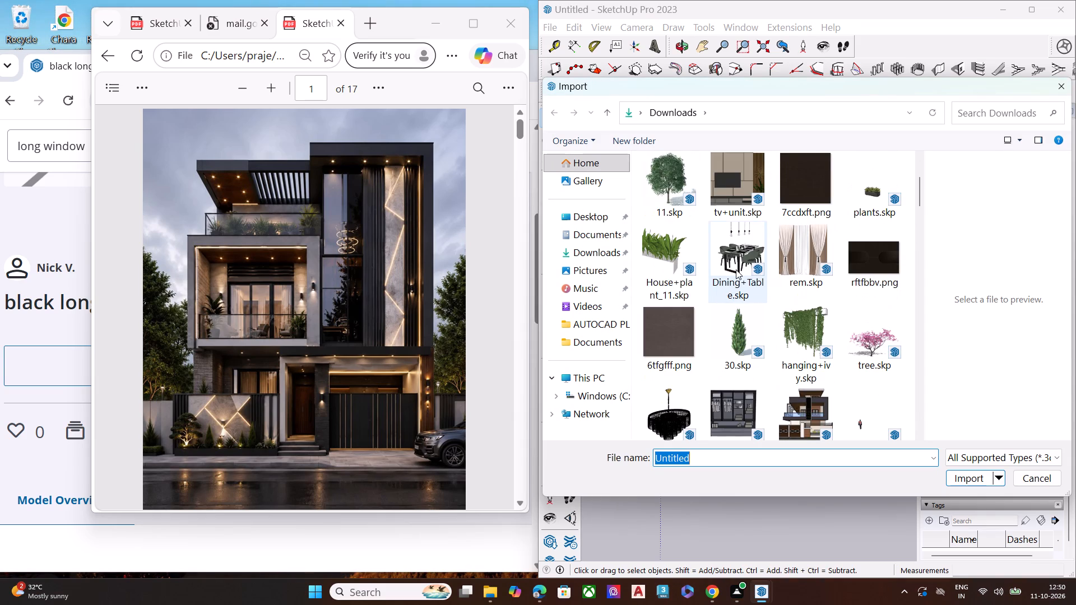
{"action": "scroll", "coordinate": [736, 269], "scroll_direction": "up", "scroll_amount": 1}
{"action": "scroll", "coordinate": [736, 269], "scroll_direction": "down", "scroll_amount": 6}
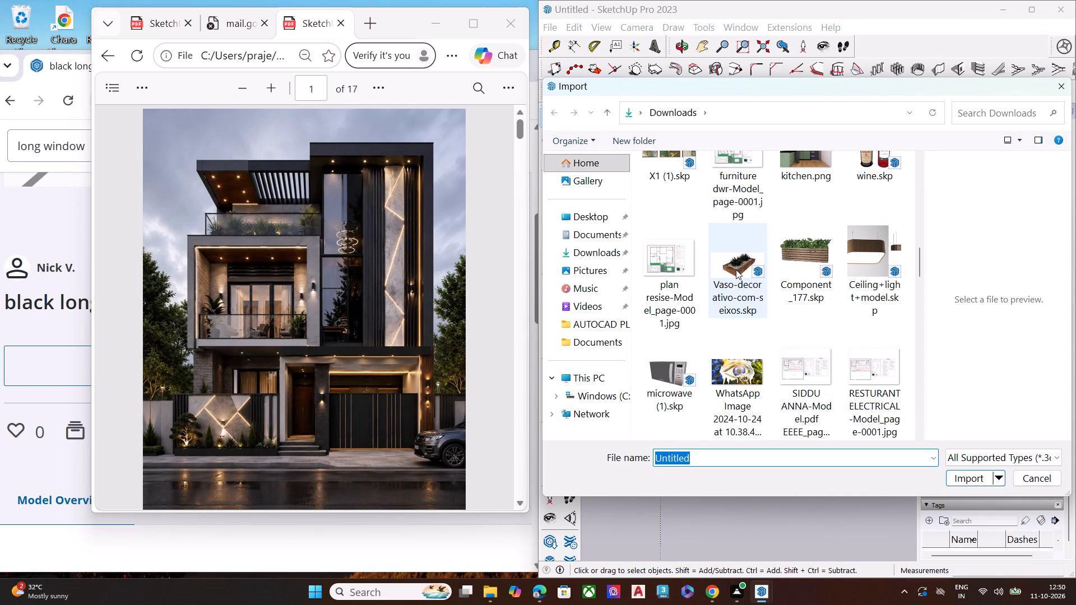
{"action": "scroll", "coordinate": [825, 249], "scroll_direction": "down", "scroll_amount": 1}
{"action": "scroll", "coordinate": [825, 249], "scroll_direction": "up", "scroll_amount": 2}
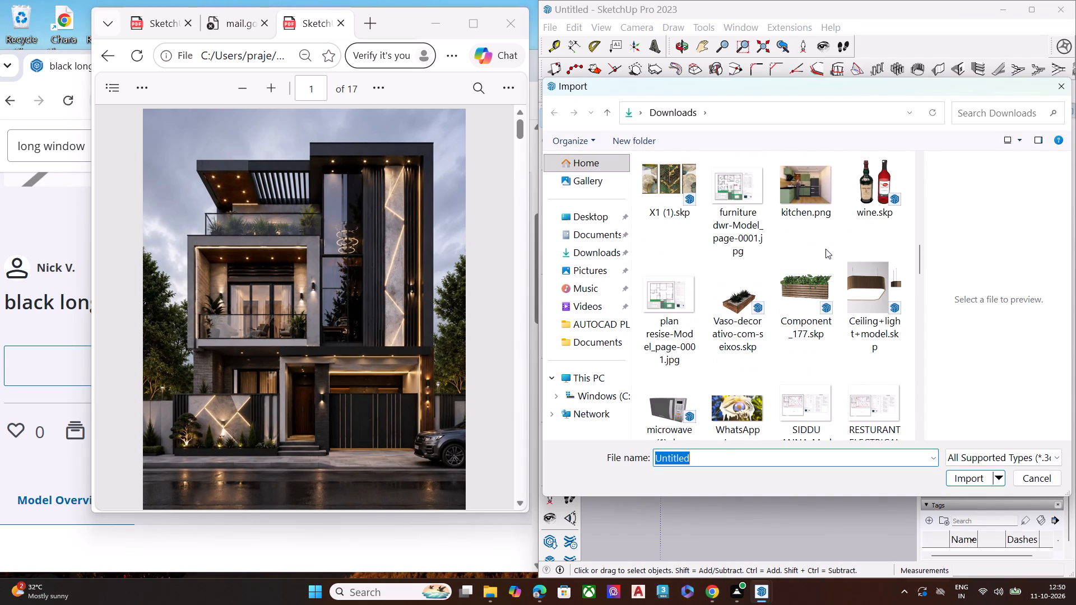
{"action": "left_click", "coordinate": [799, 287]}
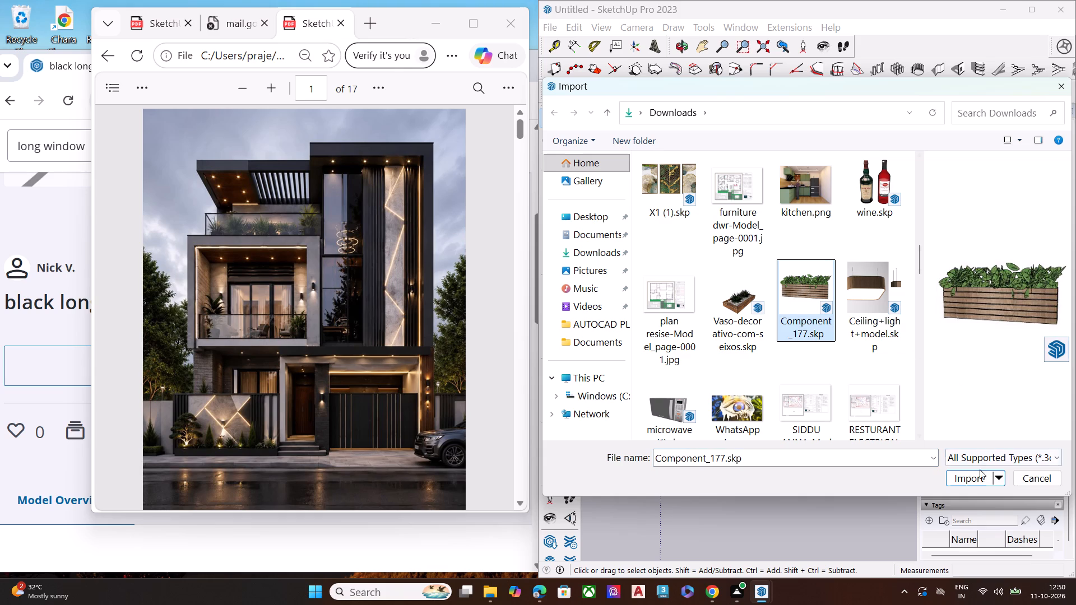
{"action": "left_click", "coordinate": [979, 477]}
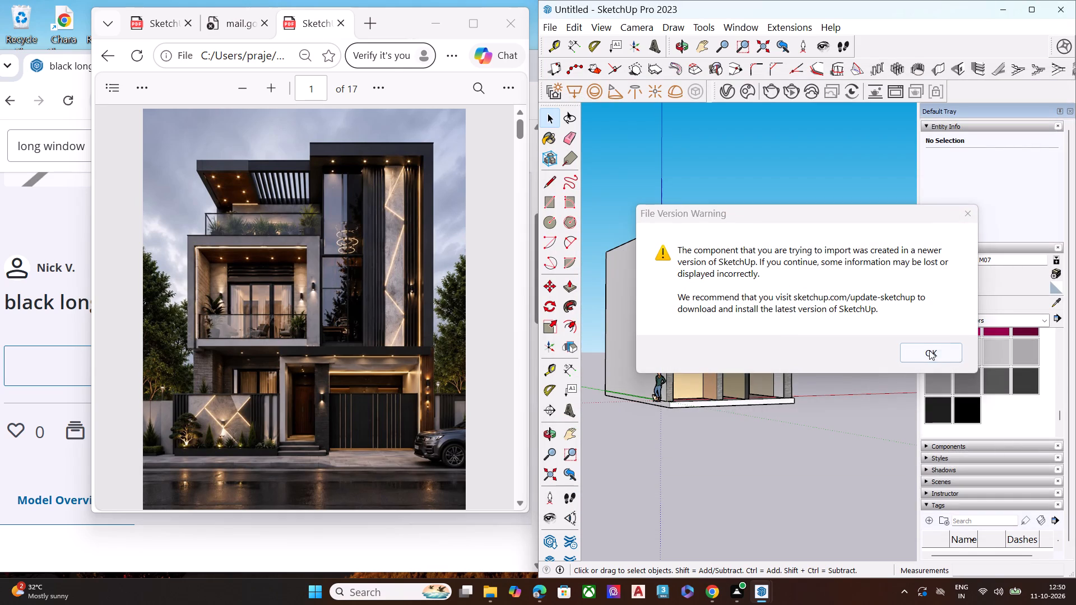
{"action": "left_click", "coordinate": [929, 350]}
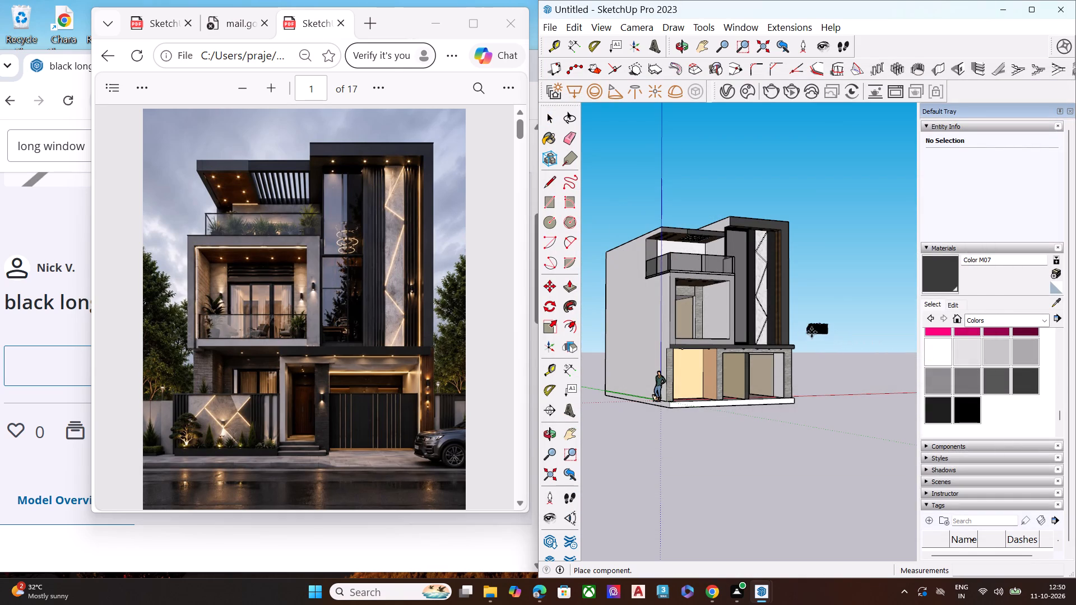
Place the planter box on the ledge above the ground floor, at the inner front corner before the black window.
{"action": "middle_click_drag", "start_coordinate": [730, 332], "coordinate": [630, 455]}
{"action": "scroll", "coordinate": [813, 369], "scroll_direction": "up", "scroll_amount": 8}
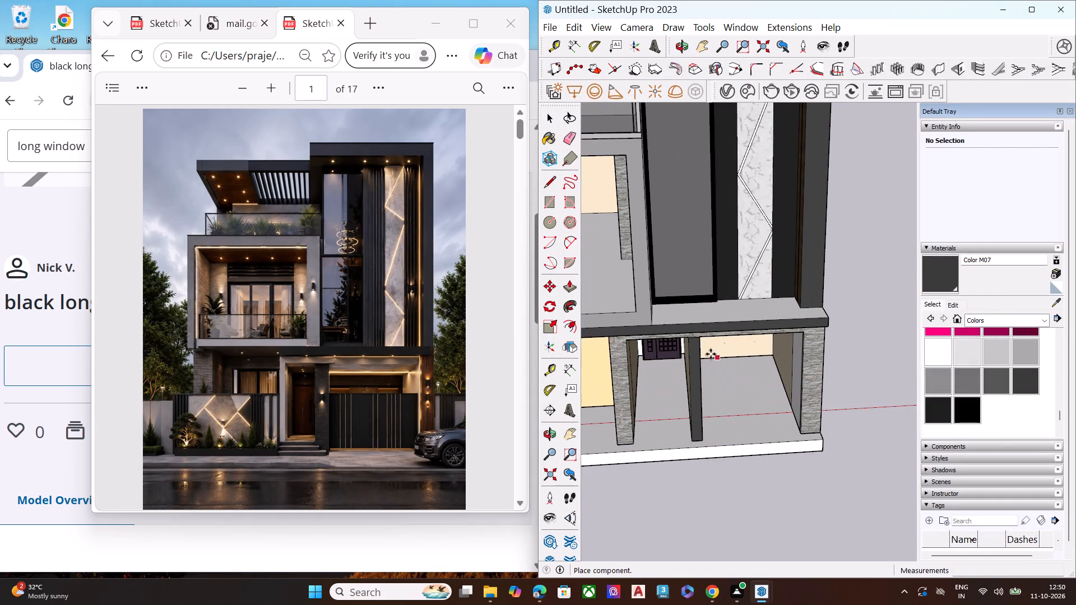
{"action": "scroll", "coordinate": [678, 336], "scroll_direction": "up", "scroll_amount": 5}
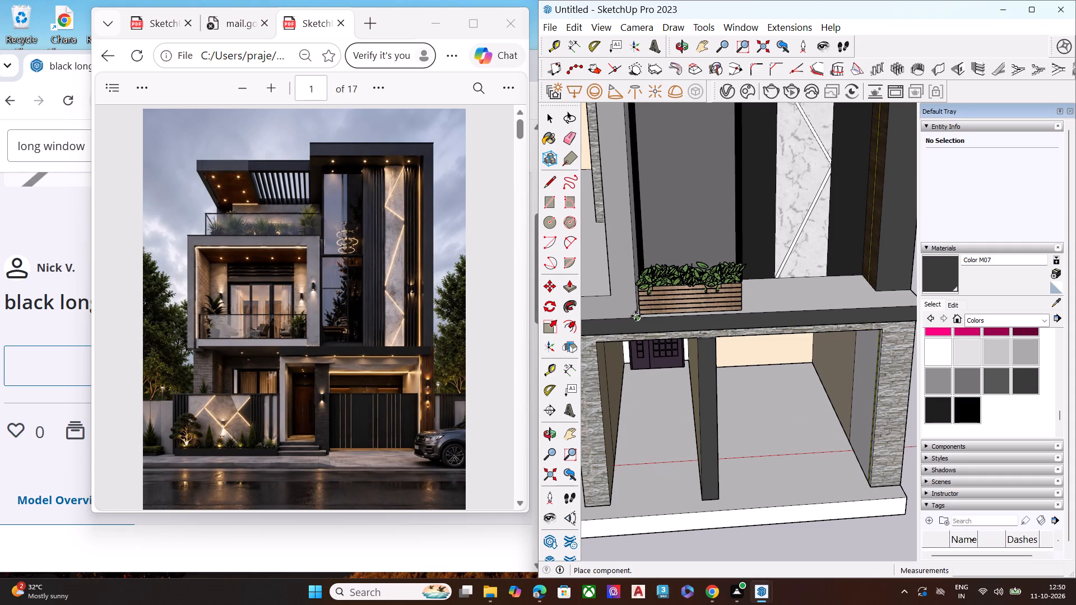
{"action": "left_click", "coordinate": [636, 316]}
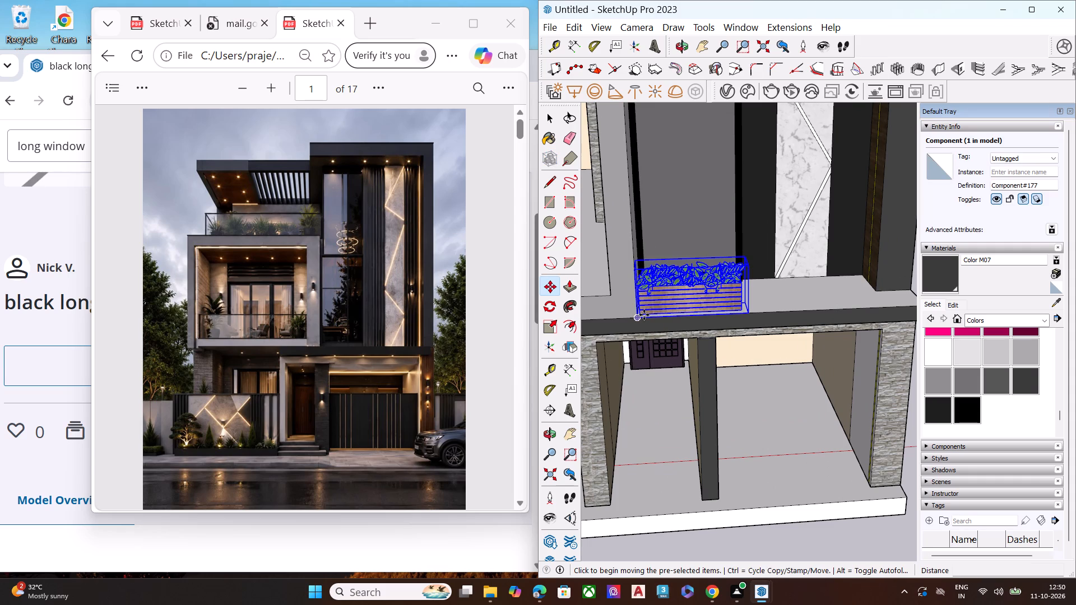
Copy the planter twice along the ledge to form a continuous row, with the last copy about 3' 4" from the second.
{"action": "left_click", "coordinate": [638, 319]}
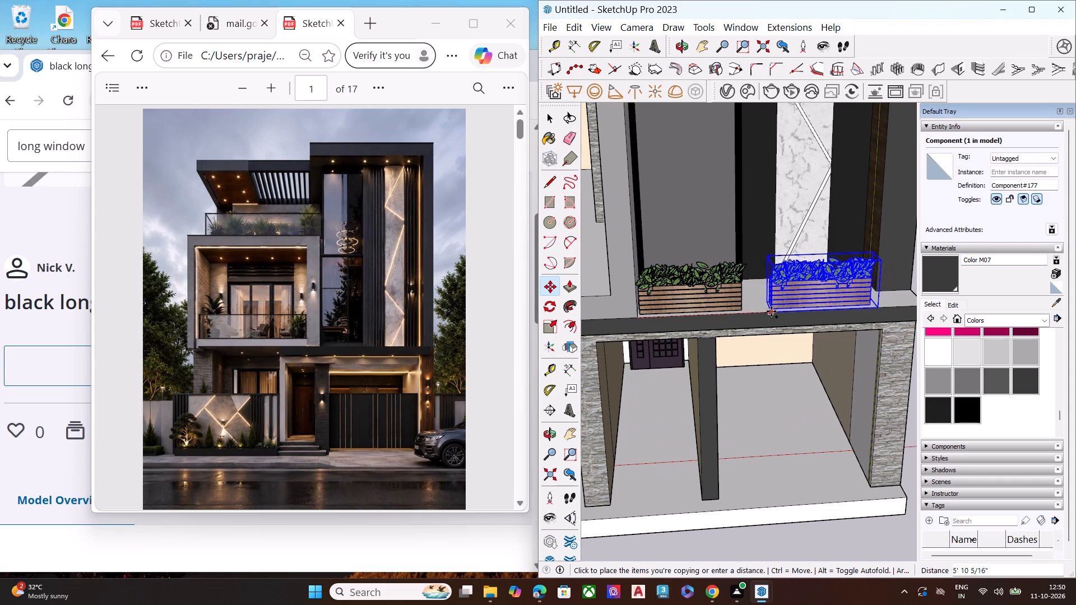
{"action": "left_click", "coordinate": [741, 310]}
{"action": "scroll", "coordinate": [755, 296], "scroll_direction": "down", "scroll_amount": 5}
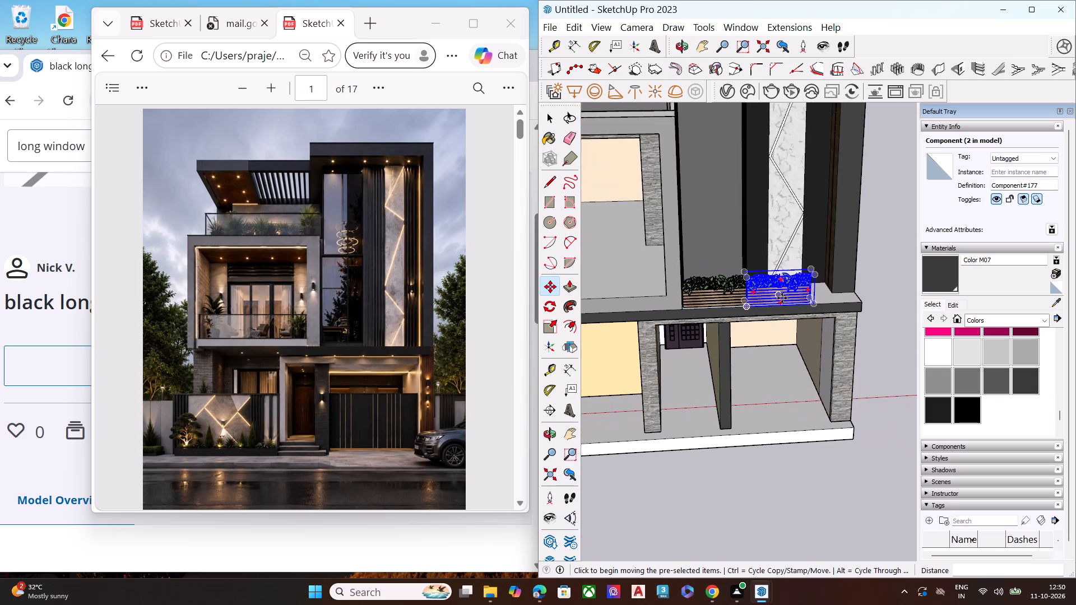
{"action": "scroll", "coordinate": [755, 310], "scroll_direction": "up", "scroll_amount": 4}
{"action": "left_click", "coordinate": [745, 307]}
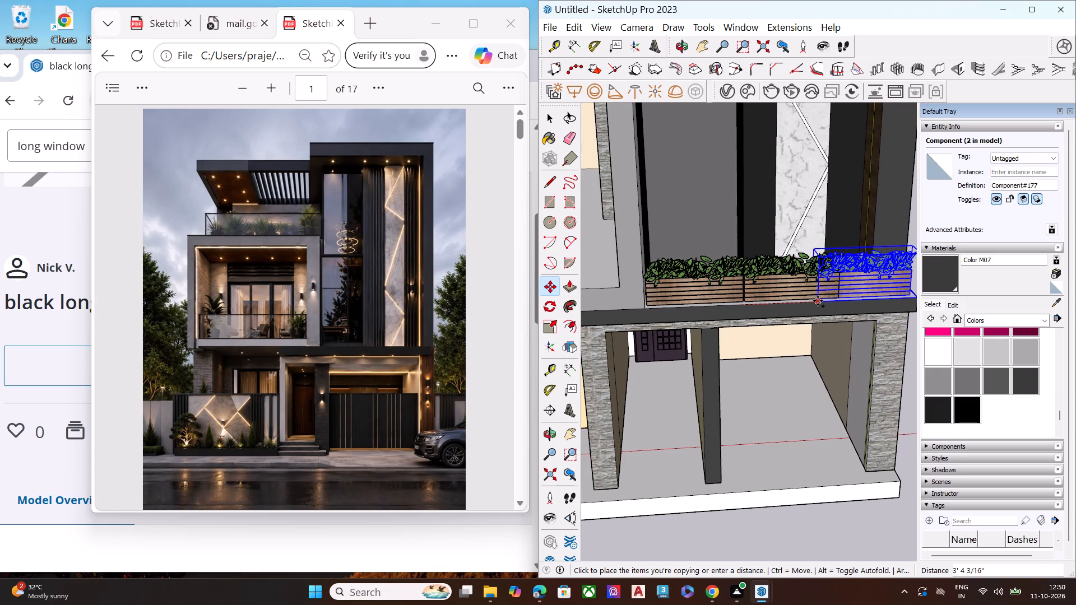
{"action": "left_click", "coordinate": [820, 301]}
{"action": "scroll", "coordinate": [742, 249], "scroll_direction": "down", "scroll_amount": 4}
{"action": "key", "text": "space"}
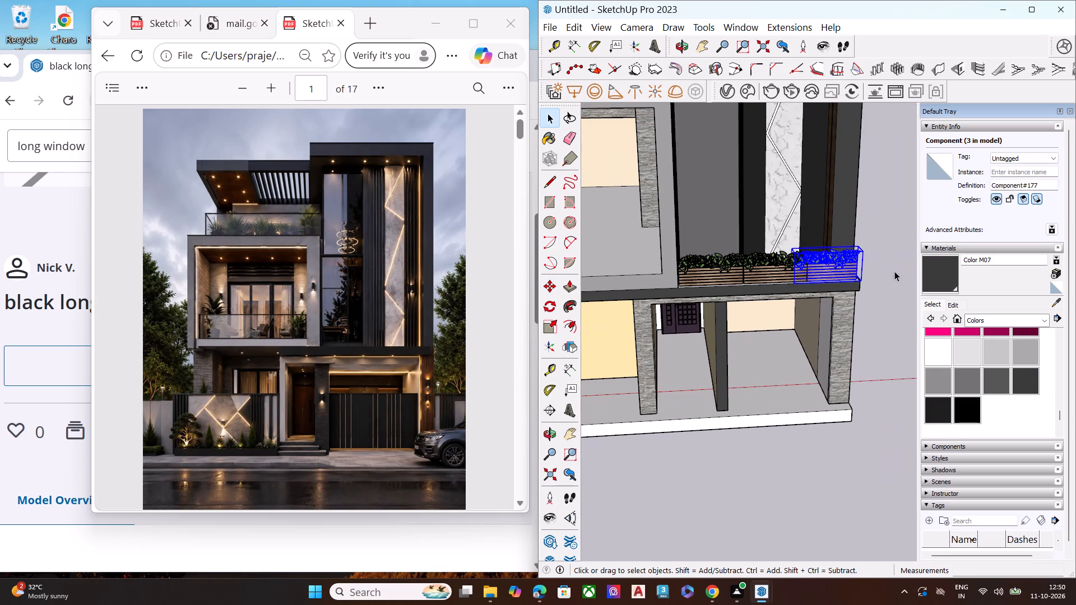
{"action": "left_click", "coordinate": [894, 271]}
Copy a planter box from the ledge up to the top balcony, at its outer front corner behind the glass railing.
{"action": "scroll", "coordinate": [848, 236], "scroll_direction": "down", "scroll_amount": 10}
{"action": "middle_click_drag", "start_coordinate": [770, 278], "coordinate": [753, 169]}
{"action": "scroll", "coordinate": [753, 169], "scroll_direction": "up", "scroll_amount": 4}
{"action": "scroll", "coordinate": [753, 169], "scroll_direction": "down", "scroll_amount": 1}
{"action": "scroll", "coordinate": [753, 169], "scroll_direction": "up", "scroll_amount": 2}
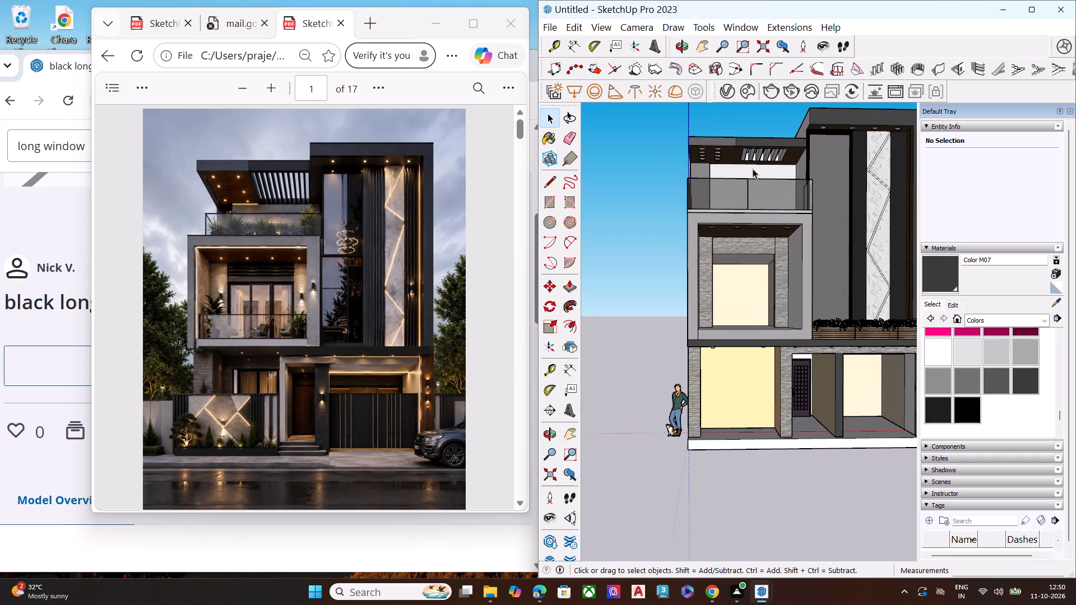
{"action": "middle_click_drag", "start_coordinate": [775, 194], "coordinate": [785, 278]}
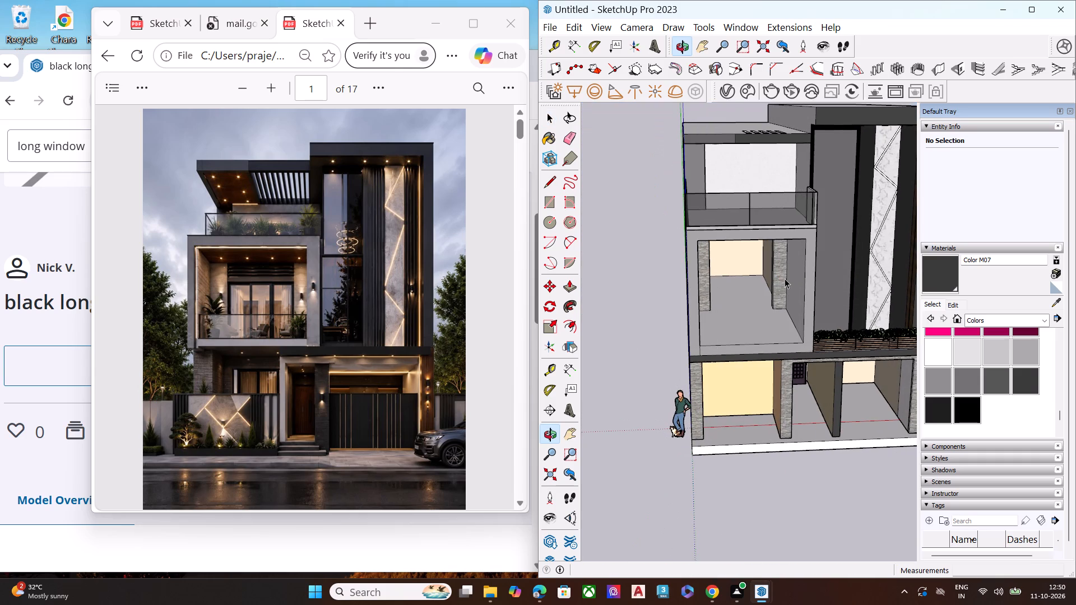
{"action": "left_click", "coordinate": [843, 346]}
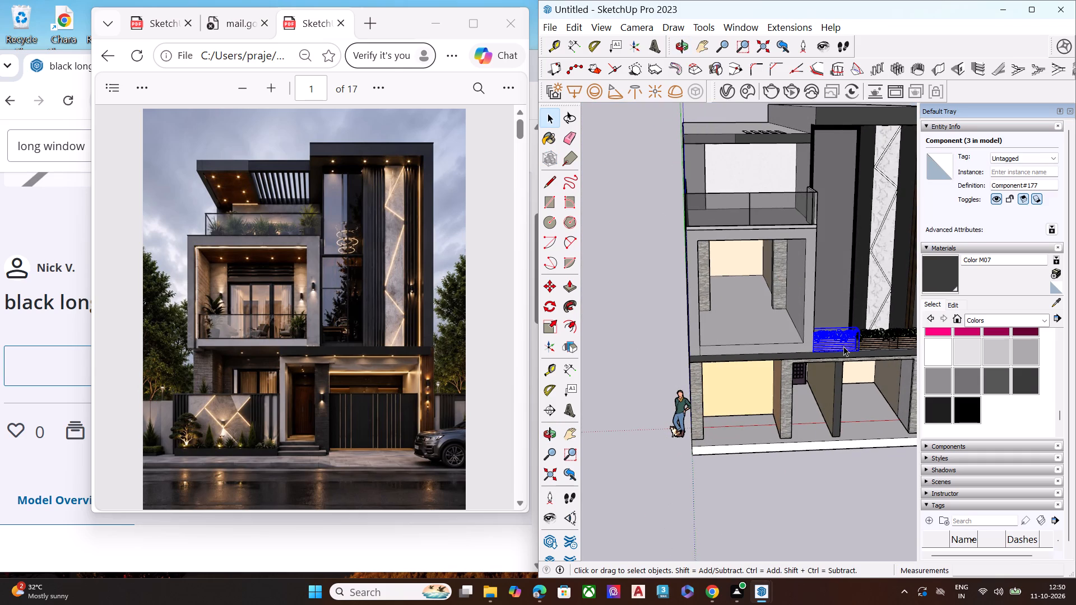
{"action": "key", "text": "m"}
{"action": "left_click", "coordinate": [818, 351]}
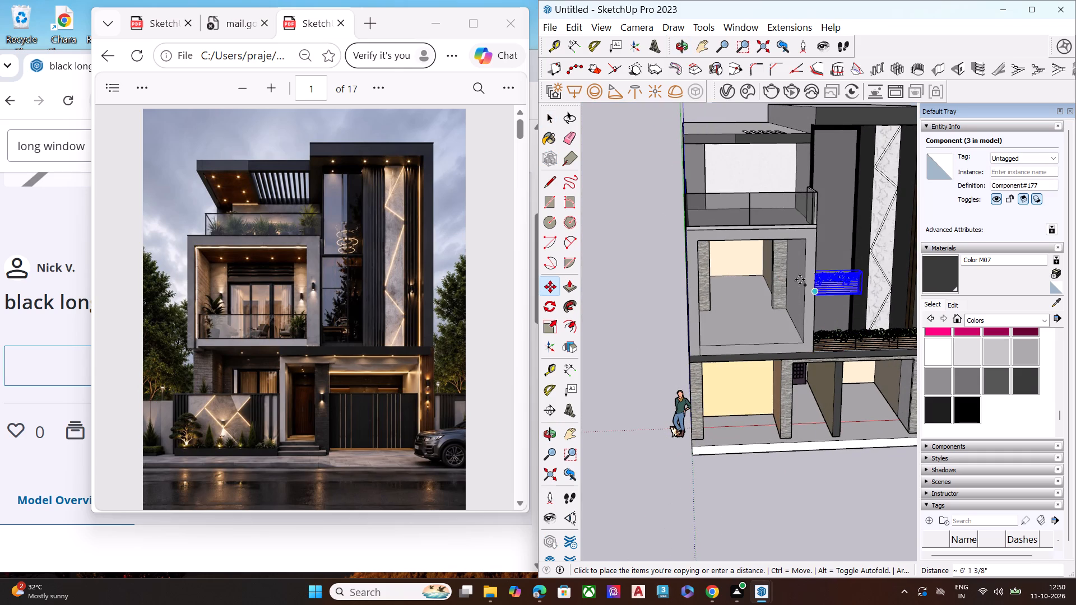
{"action": "middle_click_drag", "start_coordinate": [699, 182], "coordinate": [704, 383]}
{"action": "scroll", "coordinate": [698, 354], "scroll_direction": "up", "scroll_amount": 5}
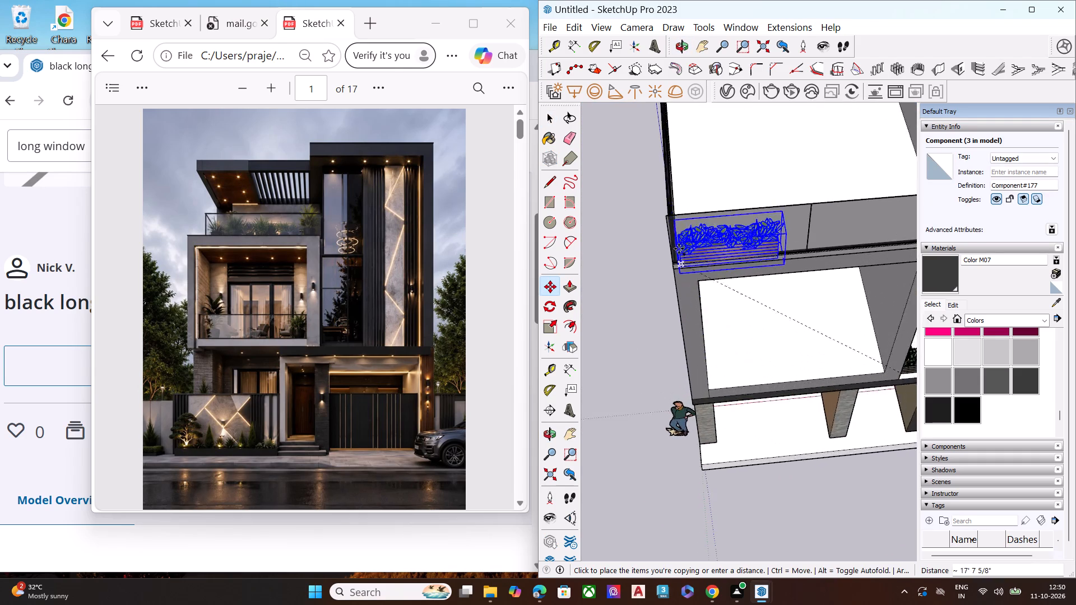
{"action": "scroll", "coordinate": [679, 249], "scroll_direction": "up", "scroll_amount": 3}
{"action": "middle_click_drag", "start_coordinate": [685, 229], "coordinate": [720, 358]}
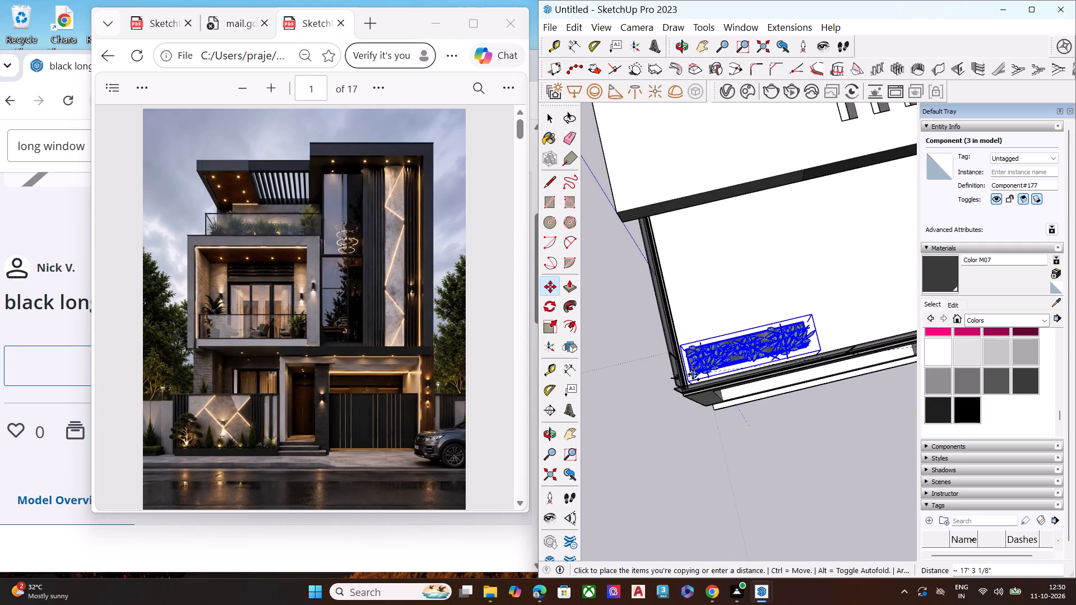
{"action": "left_click", "coordinate": [693, 374]}
Copy the balcony planter twice along the front glass railing to form a continuous row, with the first copy about 4' 3" away.
{"action": "middle_click_drag", "start_coordinate": [719, 352], "coordinate": [790, 104]}
{"action": "scroll", "coordinate": [730, 263], "scroll_direction": "up", "scroll_amount": 3}
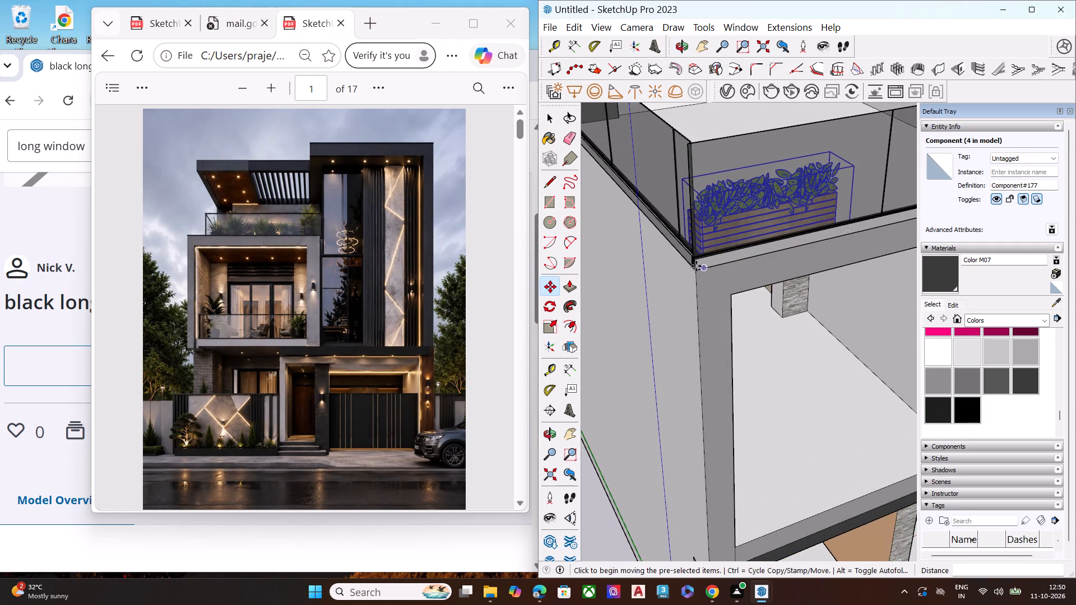
{"action": "left_click", "coordinate": [705, 271]}
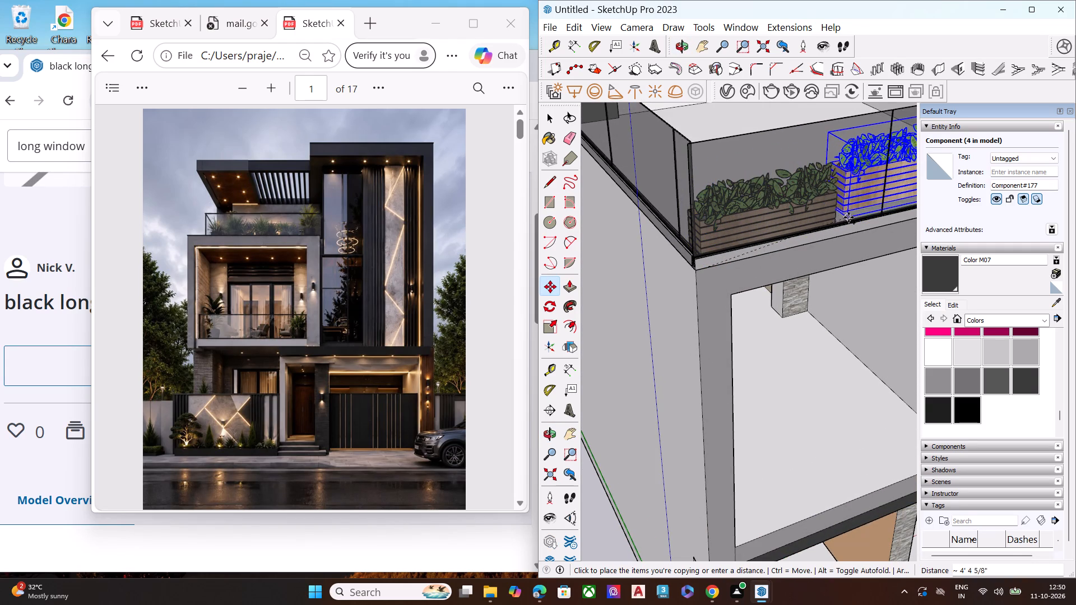
{"action": "left_click", "coordinate": [845, 238]}
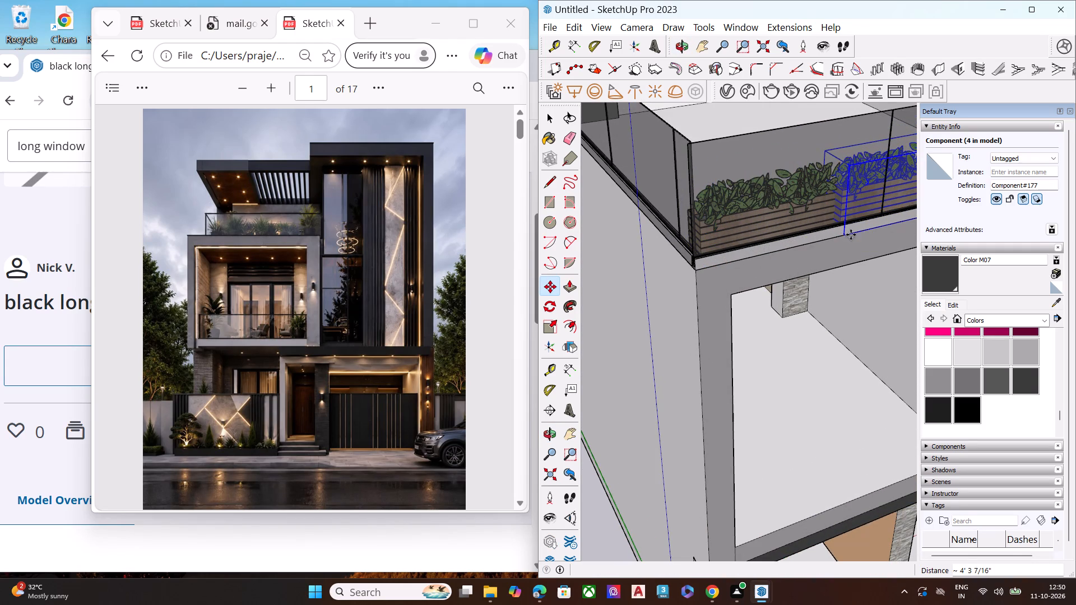
{"action": "middle_click_drag", "start_coordinate": [825, 223], "coordinate": [644, 202]}
{"action": "scroll", "coordinate": [610, 137], "scroll_direction": "down", "scroll_amount": 7}
{"action": "scroll", "coordinate": [726, 161], "scroll_direction": "up", "scroll_amount": 4}
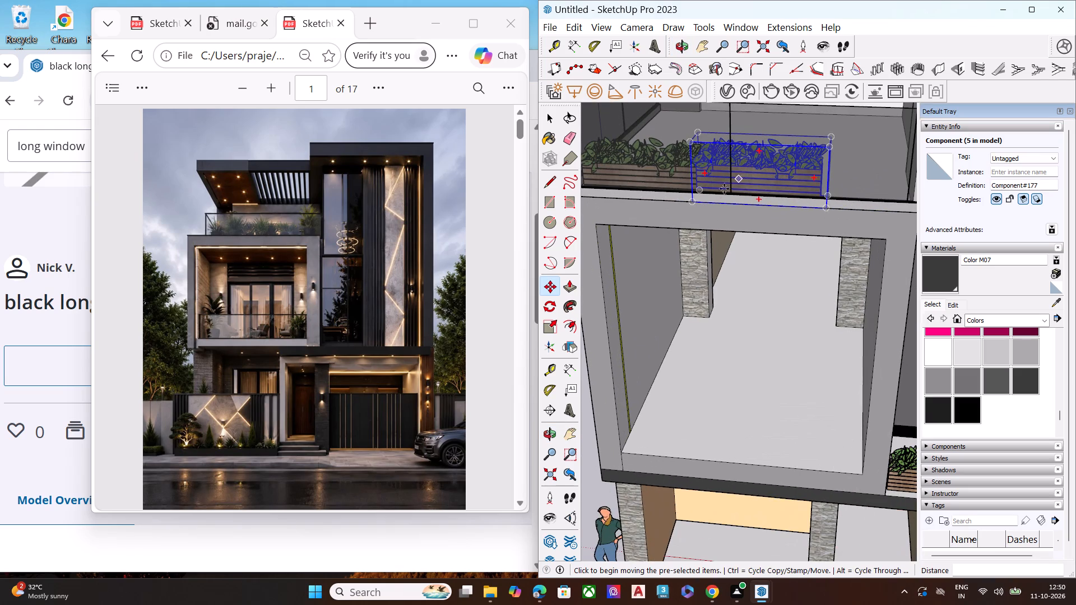
{"action": "left_click", "coordinate": [694, 204]}
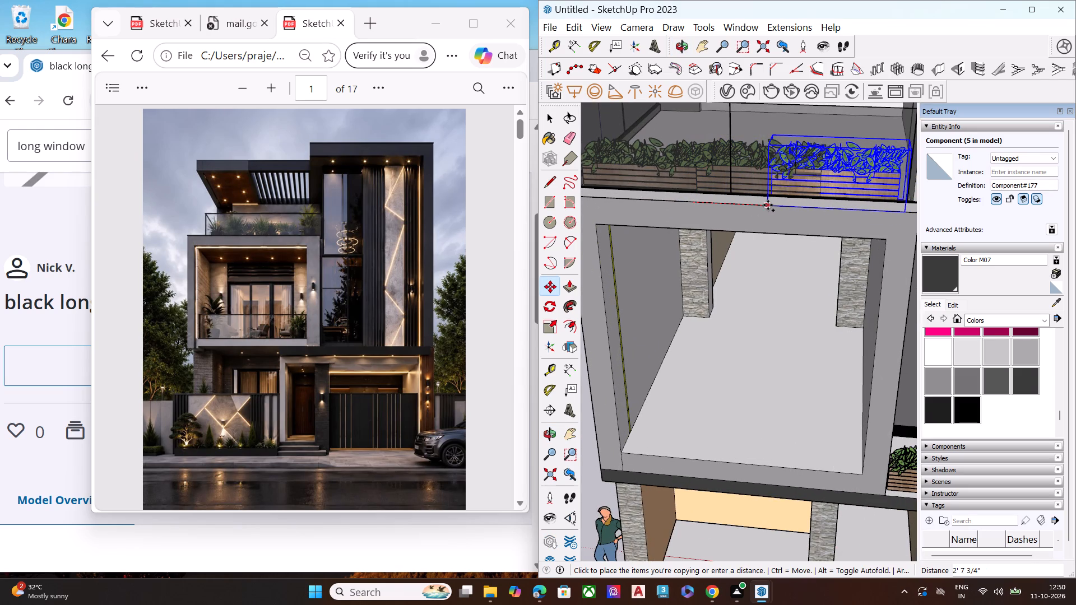
{"action": "left_click", "coordinate": [778, 206]}
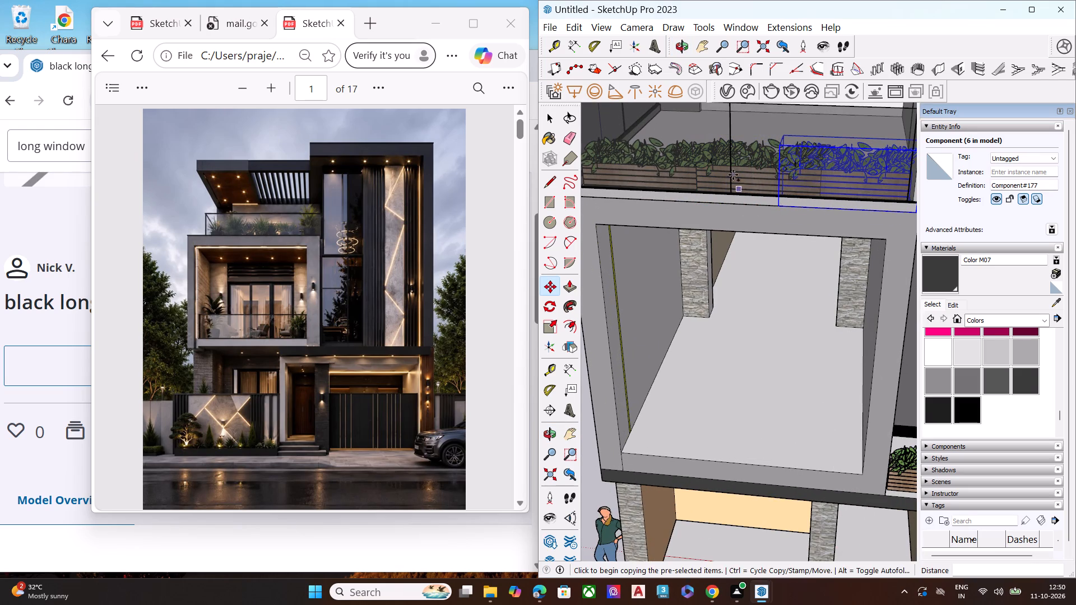
{"action": "key", "text": "space"}
{"action": "scroll", "coordinate": [738, 171], "scroll_direction": "down", "scroll_amount": 8}
{"action": "middle_click_drag", "start_coordinate": [764, 197], "coordinate": [772, 170]}
{"action": "left_click", "coordinate": [601, 192]}
Import the window file WINDOWN.skp from the Downloads folder into the house model.
{"action": "middle_click_drag", "start_coordinate": [653, 180], "coordinate": [662, 169]}
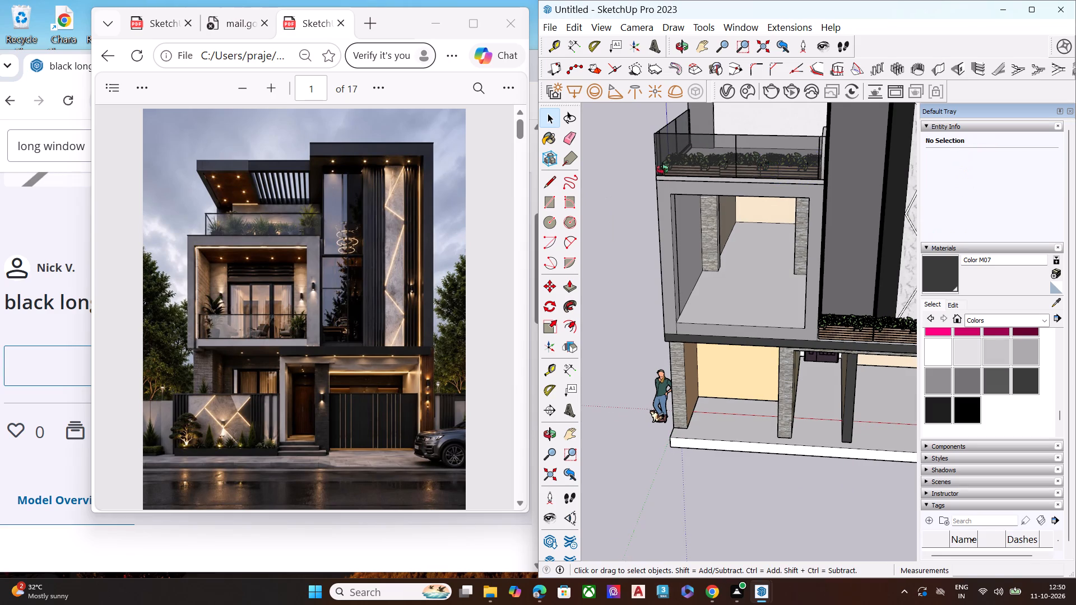
{"action": "middle_click_drag", "start_coordinate": [662, 169], "coordinate": [697, 122]}
{"action": "scroll", "coordinate": [700, 113], "scroll_direction": "up", "scroll_amount": 6}
{"action": "scroll", "coordinate": [679, 137], "scroll_direction": "down", "scroll_amount": 7}
{"action": "middle_click_drag", "start_coordinate": [736, 278], "coordinate": [724, 239]}
{"action": "scroll", "coordinate": [733, 216], "scroll_direction": "down", "scroll_amount": 5}
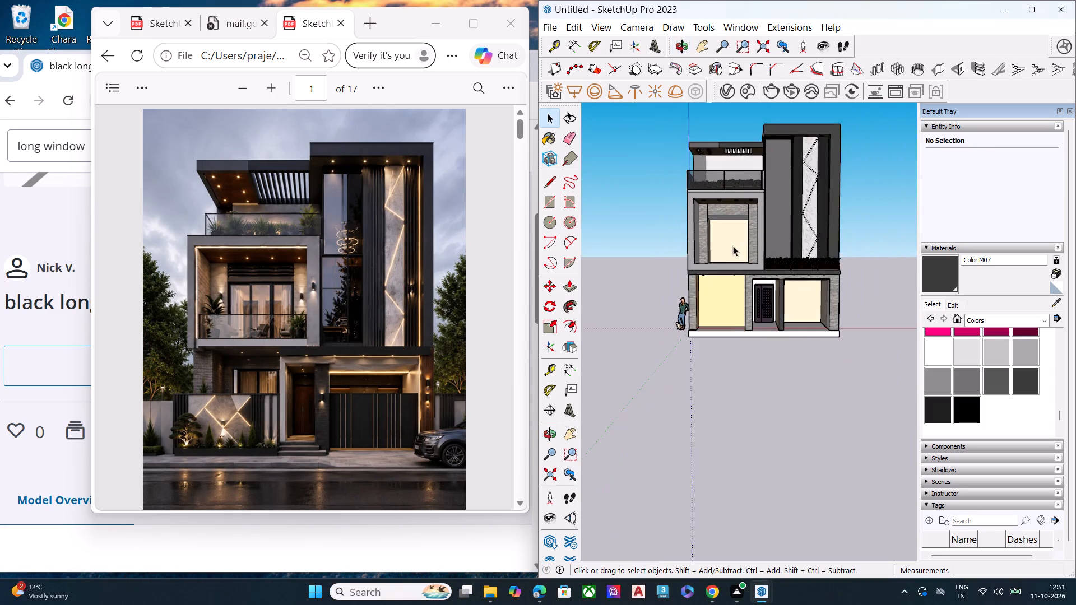
{"action": "scroll", "coordinate": [733, 243], "scroll_direction": "up", "scroll_amount": 4}
{"action": "left_click", "coordinate": [556, 30]}
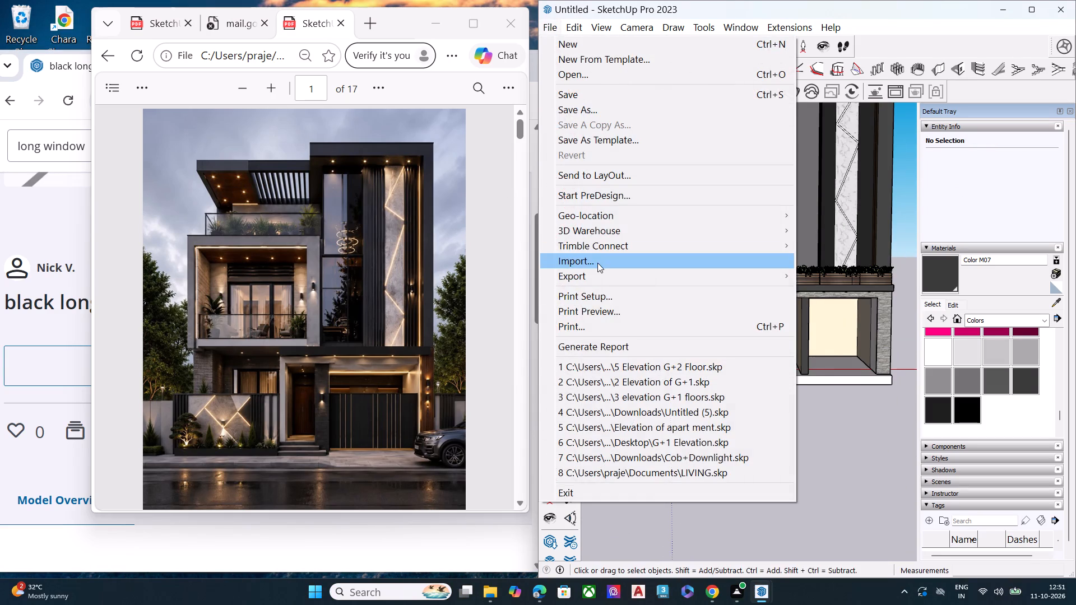
{"action": "left_click", "coordinate": [597, 263]}
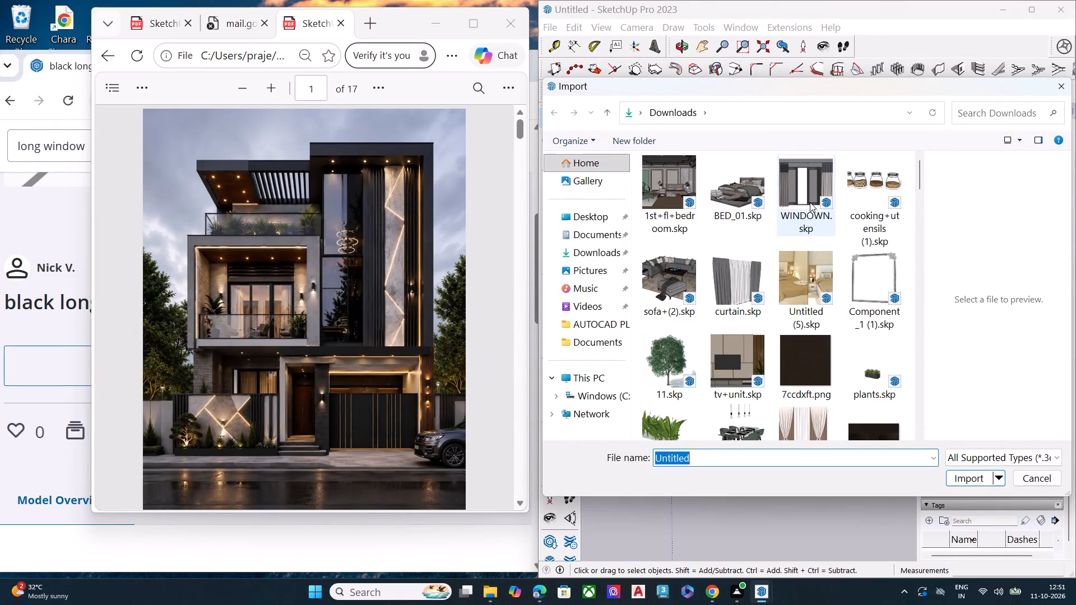
{"action": "left_click", "coordinate": [817, 194]}
{"action": "left_click", "coordinate": [962, 478]}
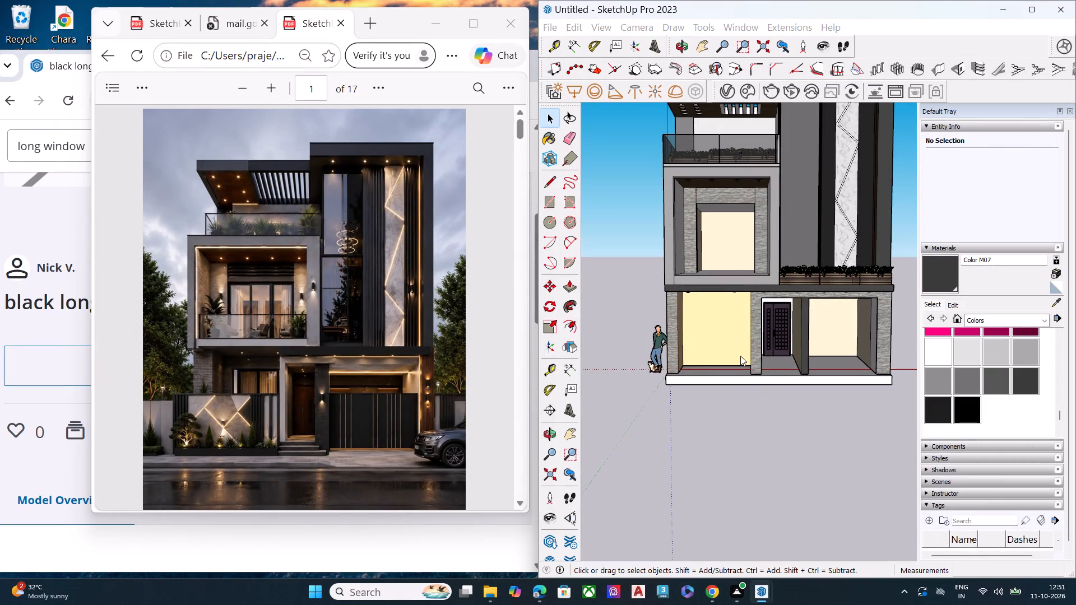
{"action": "scroll", "coordinate": [770, 421], "scroll_direction": "down", "scroll_amount": 8}
{"action": "scroll", "coordinate": [713, 310], "scroll_direction": "down", "scroll_amount": 4}
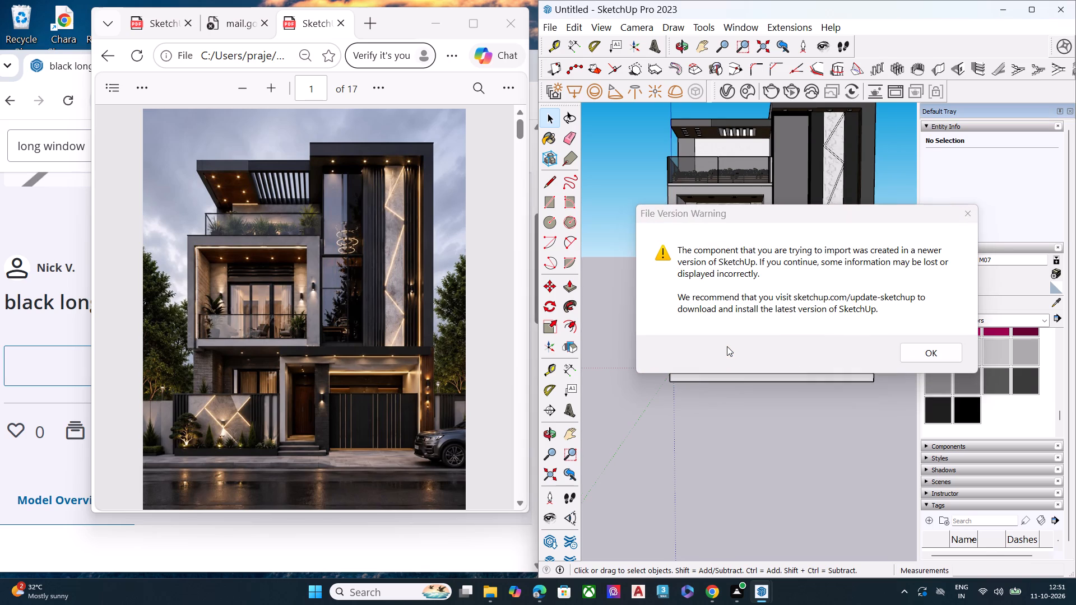
{"action": "left_click", "coordinate": [929, 350]}
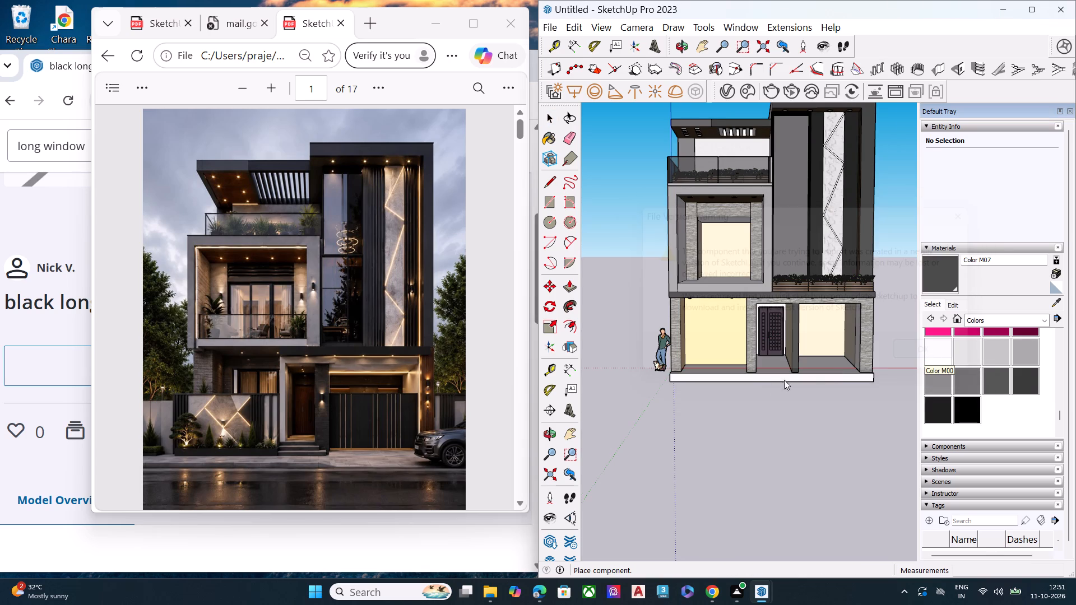
Place the imported window component on open ground away from the house.
{"action": "scroll", "coordinate": [719, 391], "scroll_direction": "down", "scroll_amount": 2}
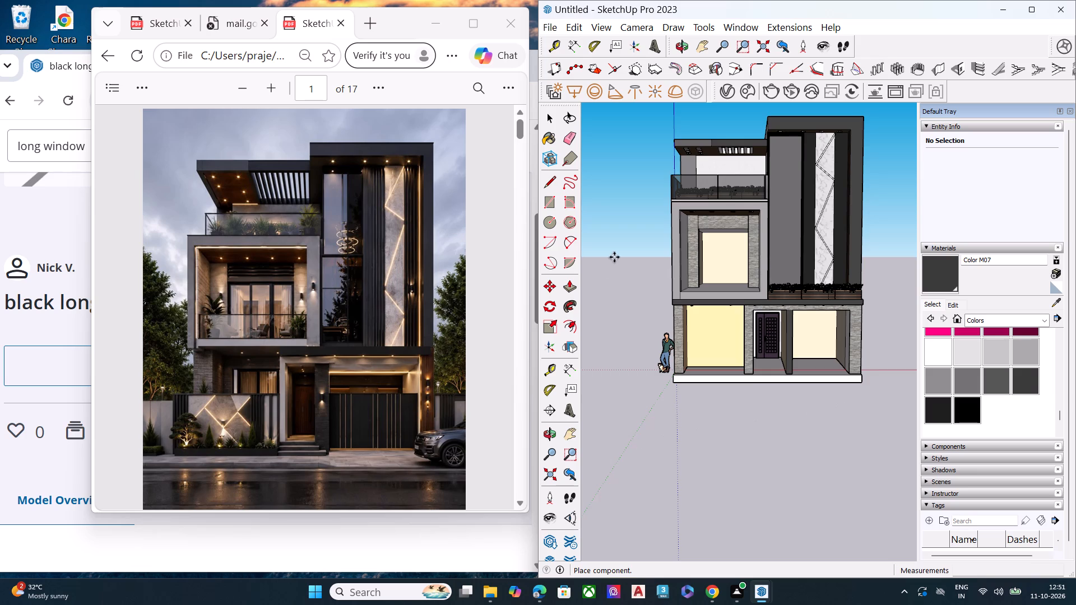
{"action": "scroll", "coordinate": [668, 196], "scroll_direction": "down", "scroll_amount": 7}
{"action": "scroll", "coordinate": [700, 374], "scroll_direction": "down", "scroll_amount": 1}
{"action": "scroll", "coordinate": [701, 379], "scroll_direction": "up", "scroll_amount": 2}
{"action": "scroll", "coordinate": [702, 380], "scroll_direction": "down", "scroll_amount": 3}
{"action": "middle_click_drag", "start_coordinate": [729, 406], "coordinate": [1075, 418]}
{"action": "scroll", "coordinate": [735, 407], "scroll_direction": "down", "scroll_amount": 1}
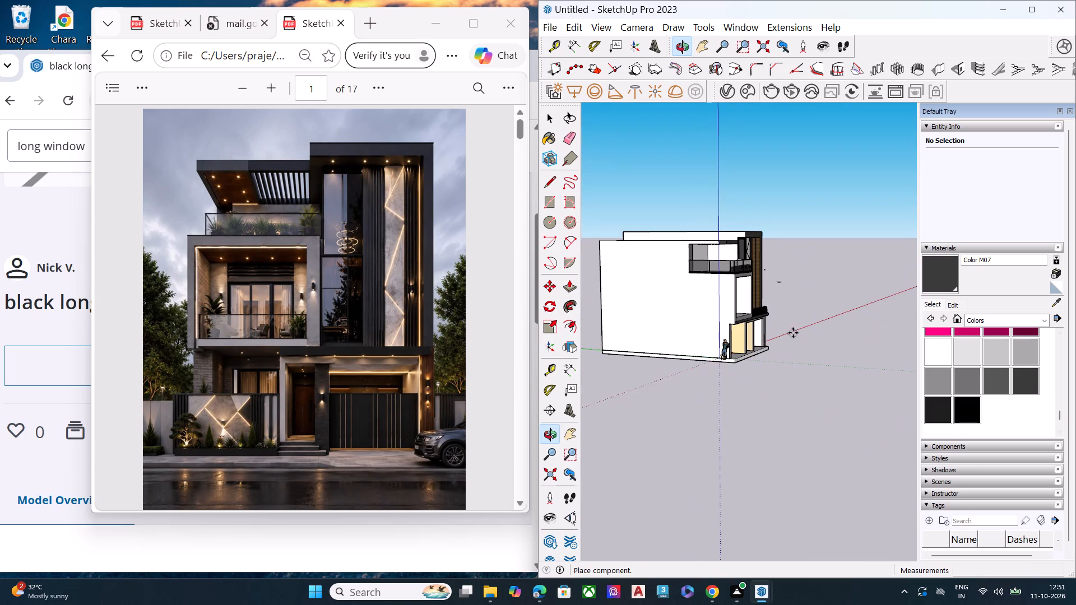
{"action": "left_click", "coordinate": [865, 341]}
{"action": "key", "text": "space"}
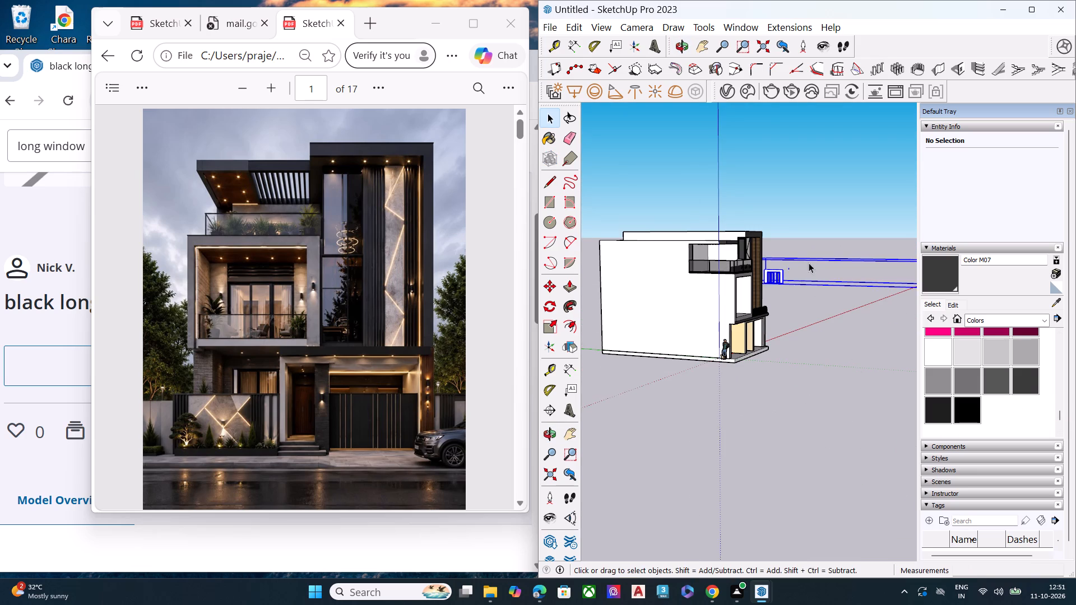
Explode the imported window component into its separate parts.
{"action": "scroll", "coordinate": [809, 263], "scroll_direction": "up", "scroll_amount": 18}
{"action": "middle_click", "coordinate": [761, 280]}
{"action": "scroll", "coordinate": [759, 268], "scroll_direction": "up", "scroll_amount": 1}
{"action": "right_click", "coordinate": [759, 268]}
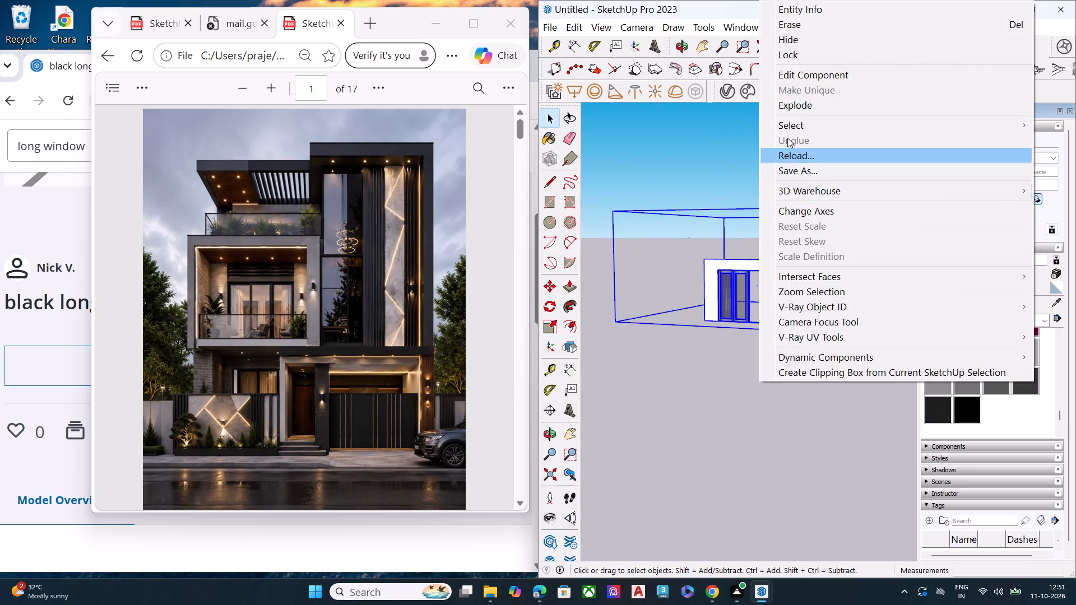
{"action": "left_click", "coordinate": [786, 108]}
Delete the stray edges and small leftover pieces scattered around the imported window wall.
{"action": "scroll", "coordinate": [781, 271], "scroll_direction": "up", "scroll_amount": 3}
{"action": "scroll", "coordinate": [781, 271], "scroll_direction": "down", "scroll_amount": 1}
{"action": "scroll", "coordinate": [781, 271], "scroll_direction": "up", "scroll_amount": 3}
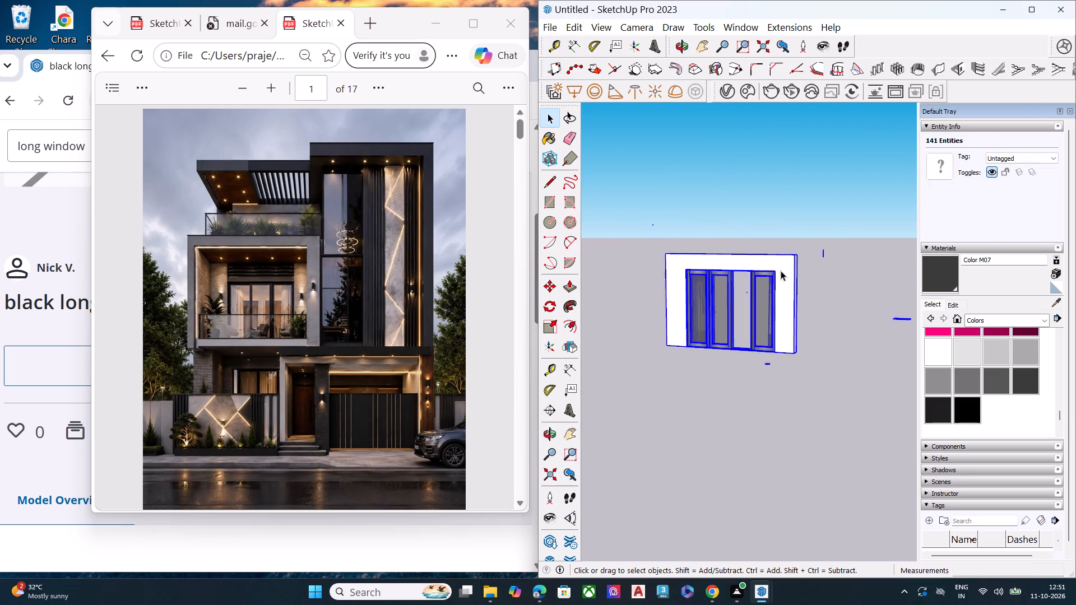
{"action": "left_click", "coordinate": [831, 287]}
{"action": "left_click_drag", "start_coordinate": [809, 237], "coordinate": [915, 348]}
{"action": "key", "text": "Delete"}
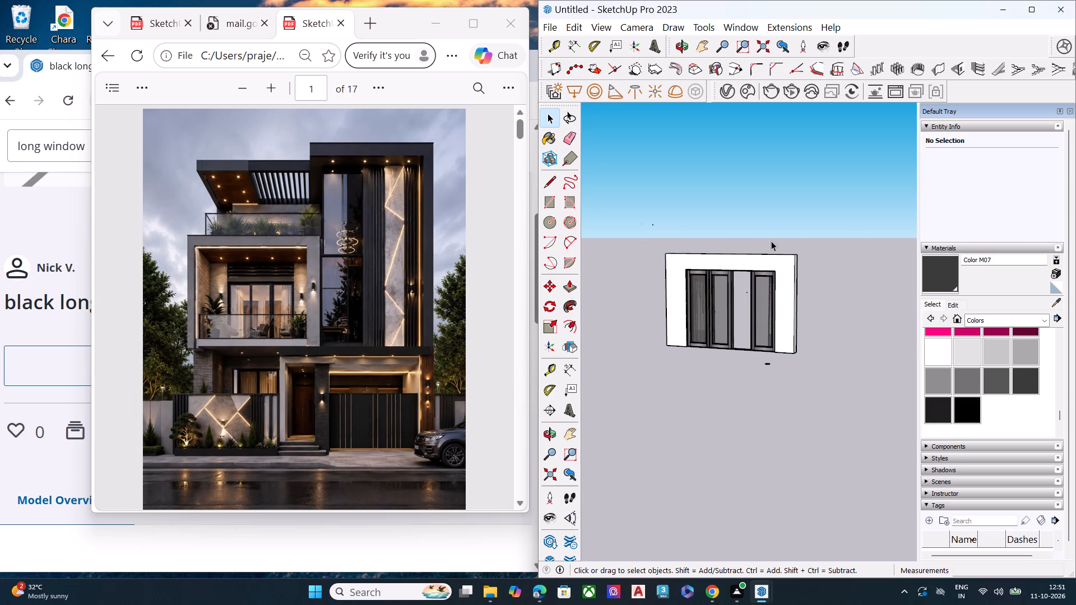
{"action": "middle_click_drag", "start_coordinate": [799, 239], "coordinate": [792, 421]}
{"action": "left_click_drag", "start_coordinate": [728, 389], "coordinate": [789, 423]}
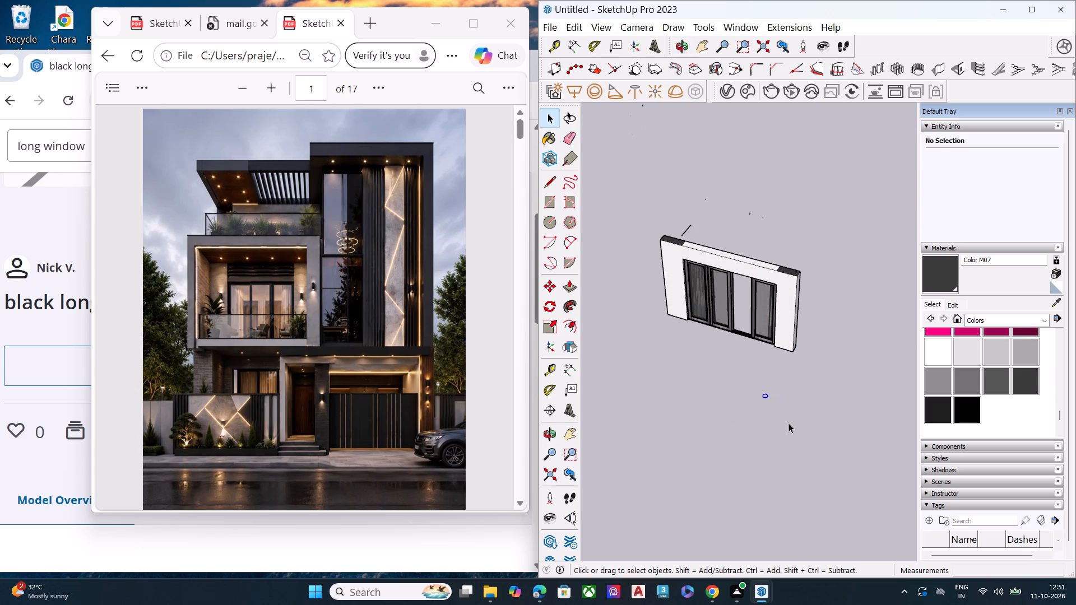
{"action": "key", "text": "Delete"}
{"action": "middle_click_drag", "start_coordinate": [697, 193], "coordinate": [735, 303]}
{"action": "left_click_drag", "start_coordinate": [627, 153], "coordinate": [789, 250]}
{"action": "key", "text": "Delete"}
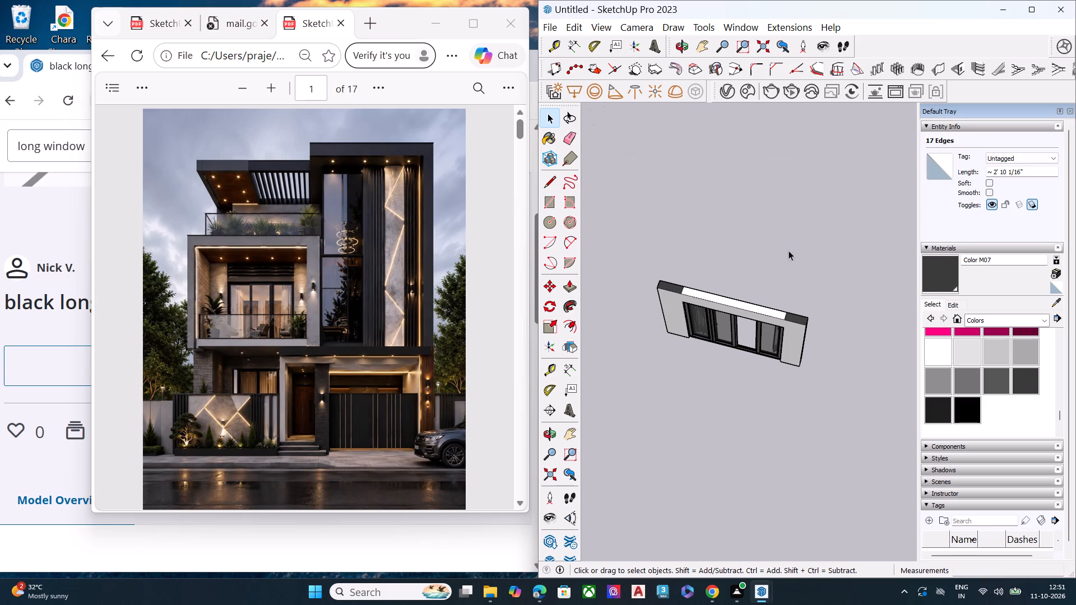
Delete the white wall surrounding the imported window, keeping the window frames and curtains.
{"action": "middle_click_drag", "start_coordinate": [646, 428], "coordinate": [702, 194]}
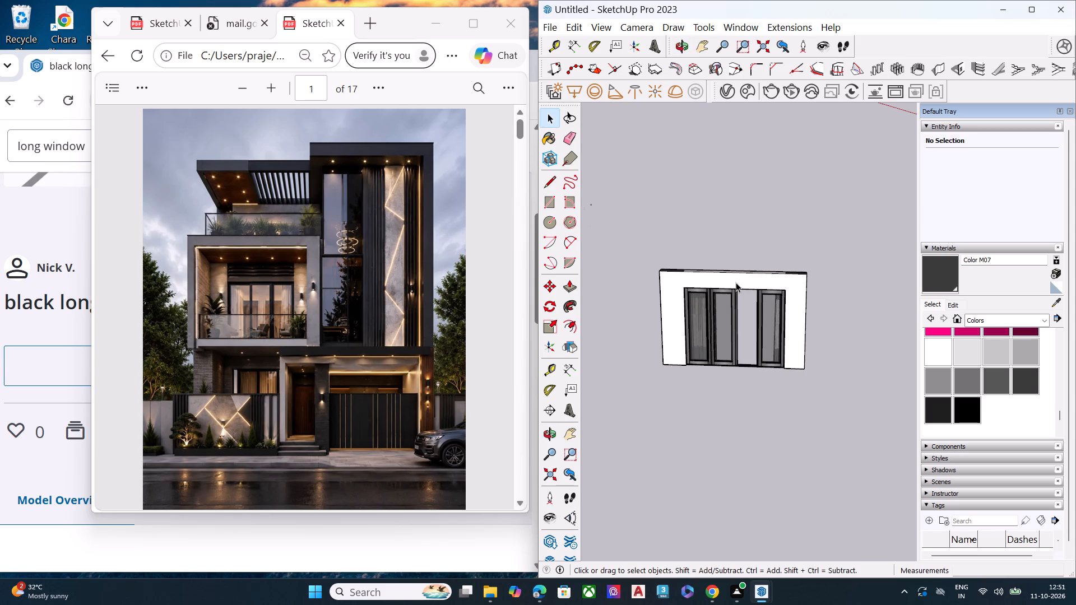
{"action": "left_click", "coordinate": [736, 282]}
{"action": "key", "text": "Delete"}
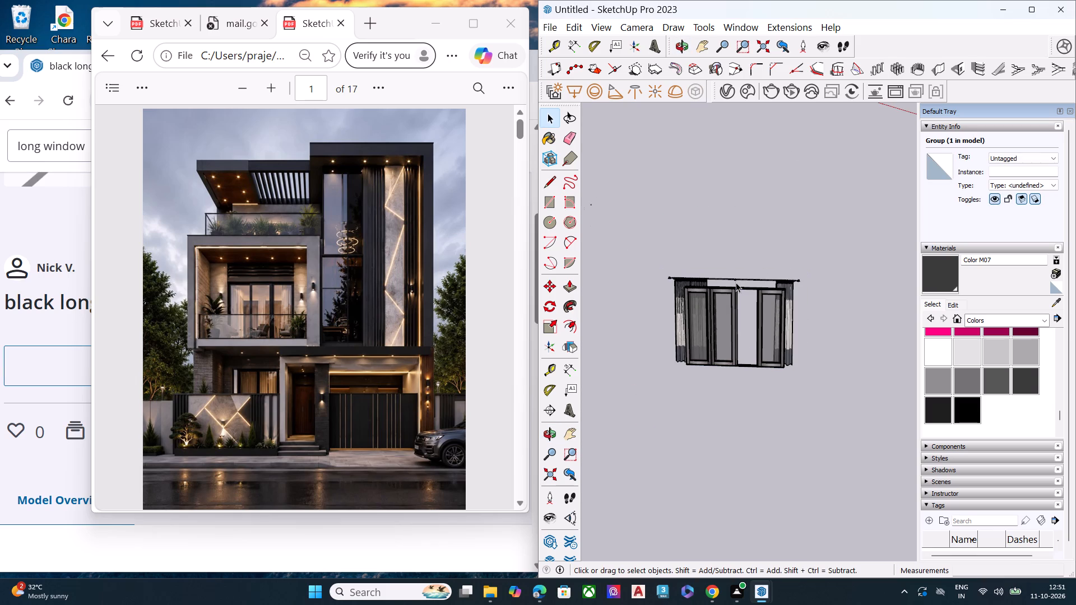
Scale the curtain group narrower along the red axis, bringing its left end in toward the window frame.
{"action": "scroll", "coordinate": [752, 311], "scroll_direction": "up", "scroll_amount": 1}
{"action": "scroll", "coordinate": [752, 311], "scroll_direction": "down", "scroll_amount": 1}
{"action": "scroll", "coordinate": [752, 311], "scroll_direction": "up", "scroll_amount": 5}
{"action": "left_click", "coordinate": [821, 266]}
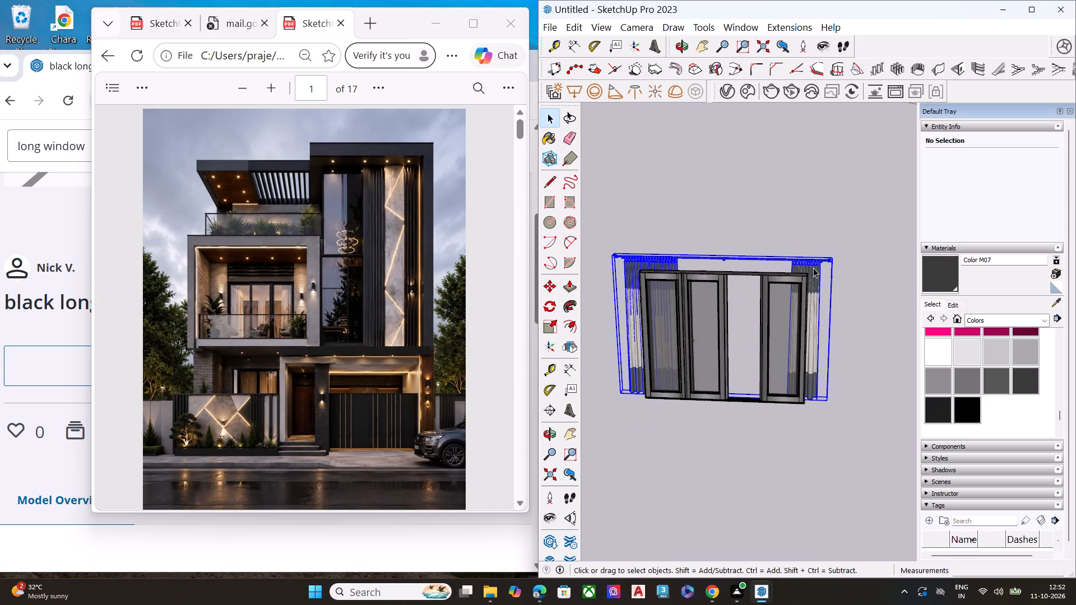
{"action": "key", "text": "s"}
{"action": "left_click", "coordinate": [617, 321]}
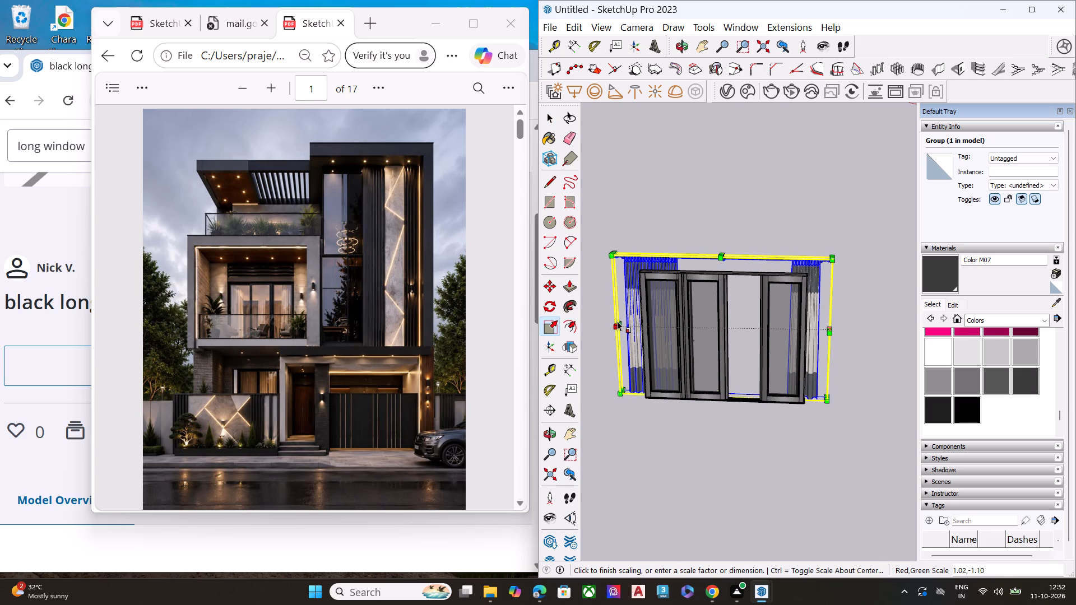
{"action": "key", "text": "Escape"}
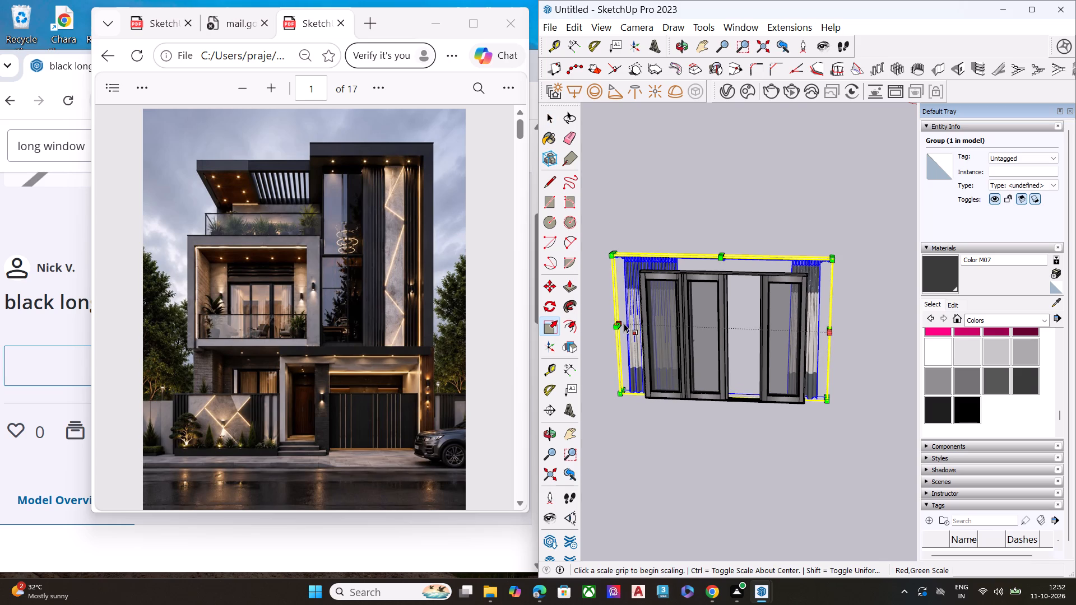
{"action": "scroll", "coordinate": [620, 325], "scroll_direction": "up", "scroll_amount": 1}
{"action": "scroll", "coordinate": [620, 325], "scroll_direction": "down", "scroll_amount": 1}
{"action": "scroll", "coordinate": [620, 325], "scroll_direction": "up", "scroll_amount": 1}
{"action": "scroll", "coordinate": [620, 325], "scroll_direction": "down", "scroll_amount": 1}
{"action": "scroll", "coordinate": [620, 325], "scroll_direction": "up", "scroll_amount": 8}
{"action": "left_click", "coordinate": [616, 320]}
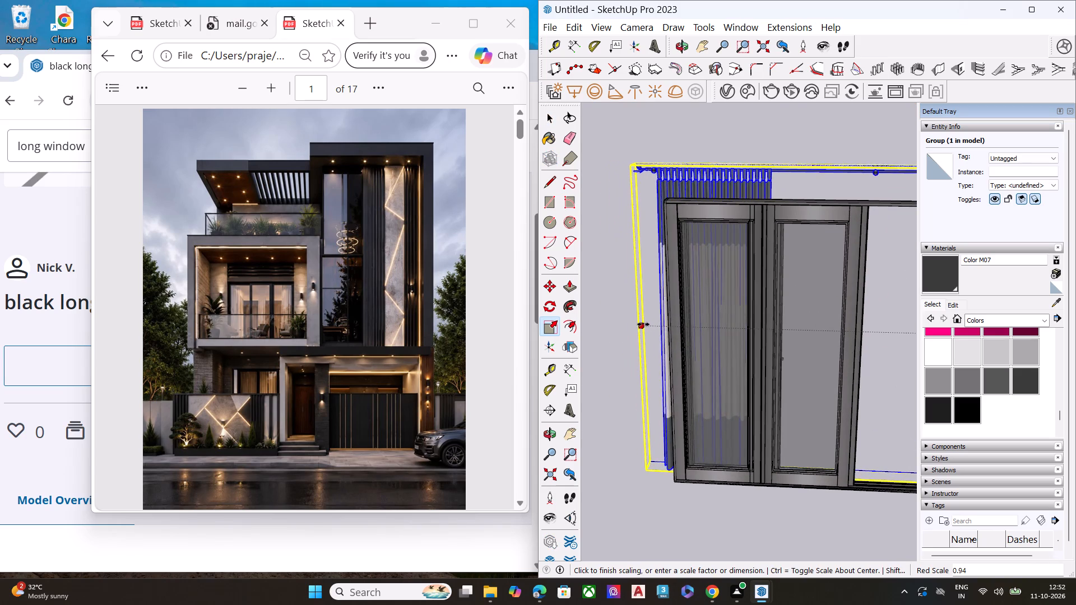
{"action": "left_click", "coordinate": [652, 327]}
{"action": "scroll", "coordinate": [543, 312], "scroll_direction": "down", "scroll_amount": 8}
{"action": "scroll", "coordinate": [649, 294], "scroll_direction": "down", "scroll_amount": 5}
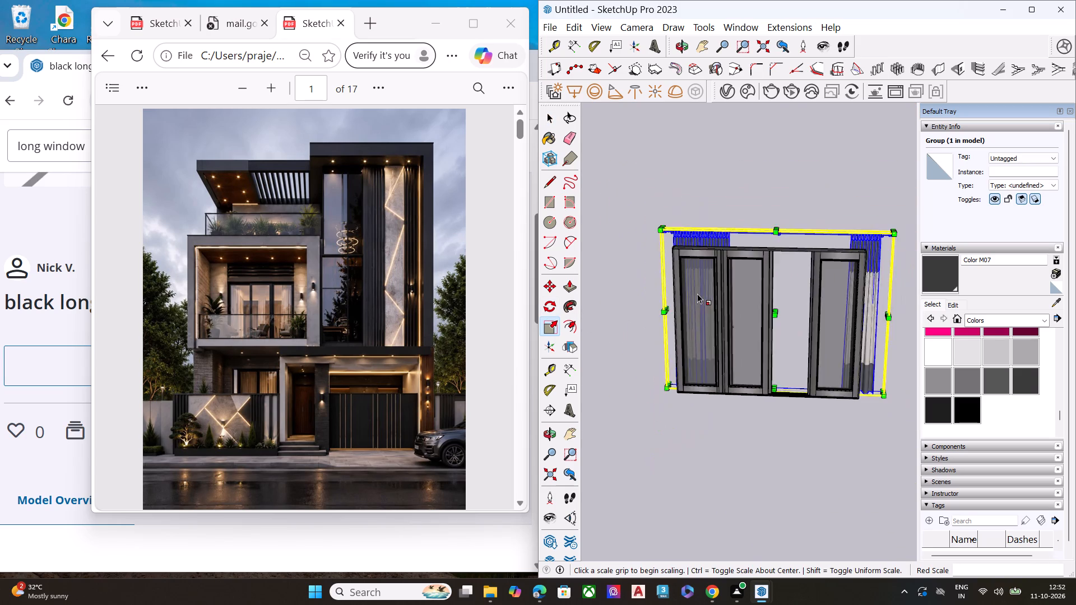
Scale the curtain group along the red axis by about 0.94, bringing its right end in toward the window frame.
{"action": "scroll", "coordinate": [697, 294], "scroll_direction": "down", "scroll_amount": 6}
{"action": "scroll", "coordinate": [832, 295], "scroll_direction": "up", "scroll_amount": 8}
{"action": "left_click", "coordinate": [842, 343]}
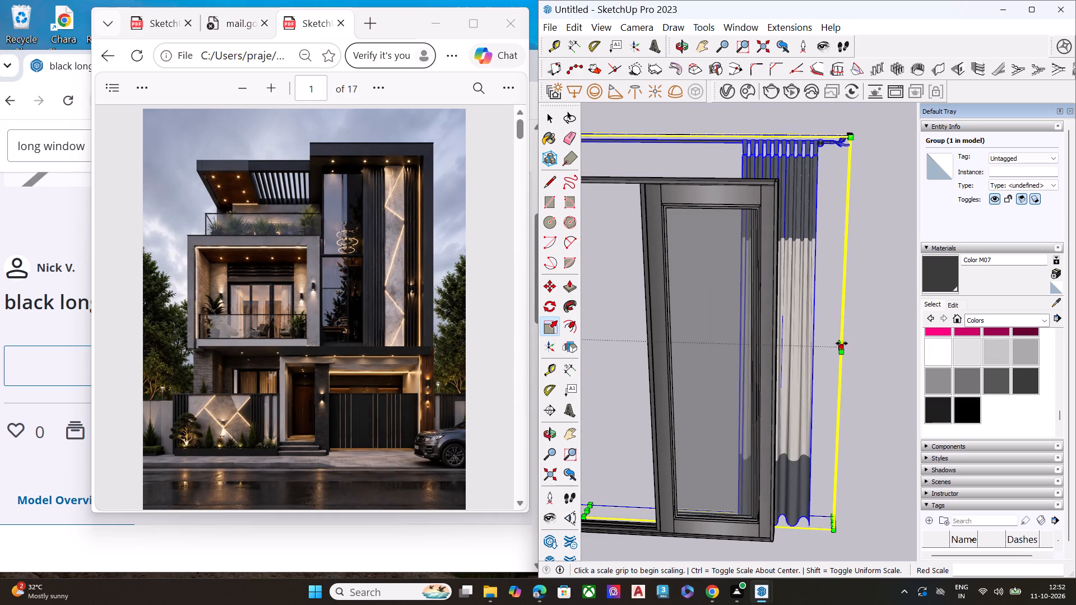
{"action": "left_click", "coordinate": [806, 346]}
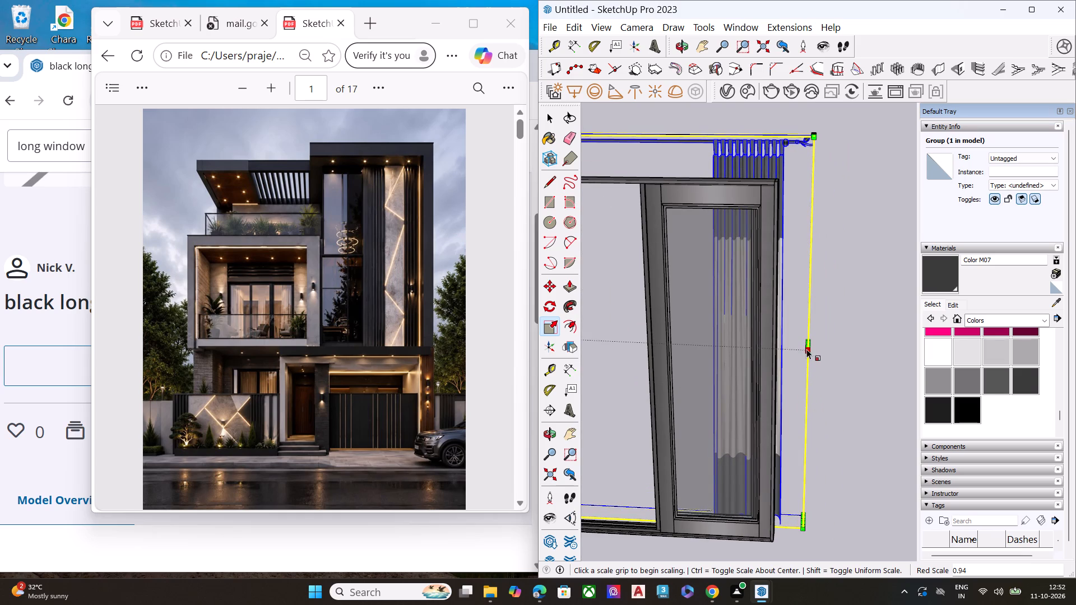
{"action": "left_click_drag", "start_coordinate": [810, 345], "coordinate": [805, 345]}
{"action": "left_click", "coordinate": [803, 345]}
{"action": "scroll", "coordinate": [825, 278], "scroll_direction": "down", "scroll_amount": 1}
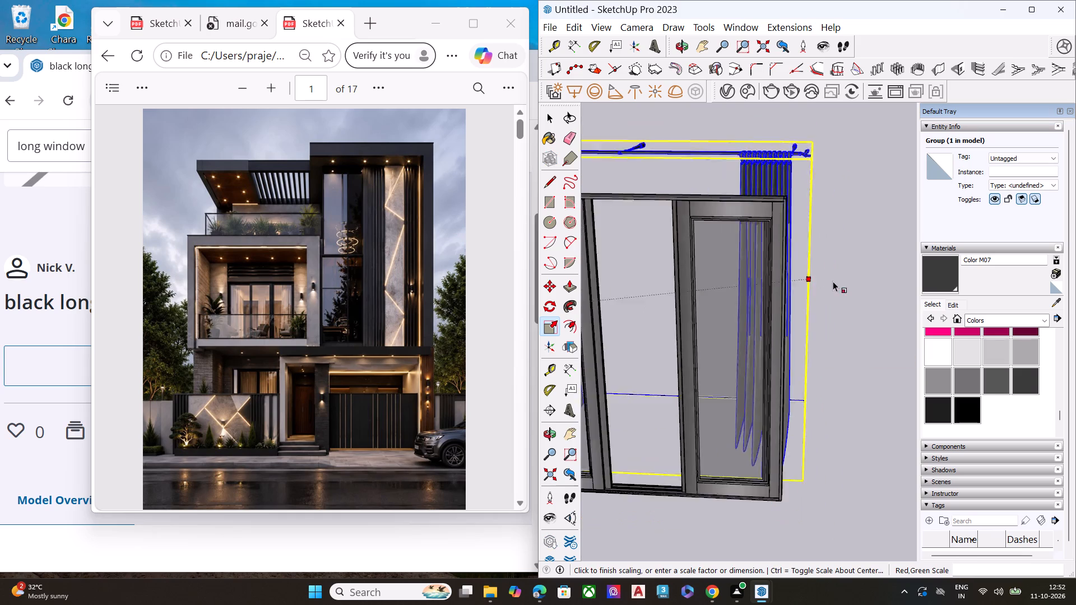
{"action": "scroll", "coordinate": [833, 281], "scroll_direction": "down", "scroll_amount": 2}
{"action": "key", "text": "Escape"}
Scale the curtain group shorter along the blue axis, lowering its curtain rod to the top edge of the window frame.
{"action": "scroll", "coordinate": [660, 184], "scroll_direction": "up", "scroll_amount": 6}
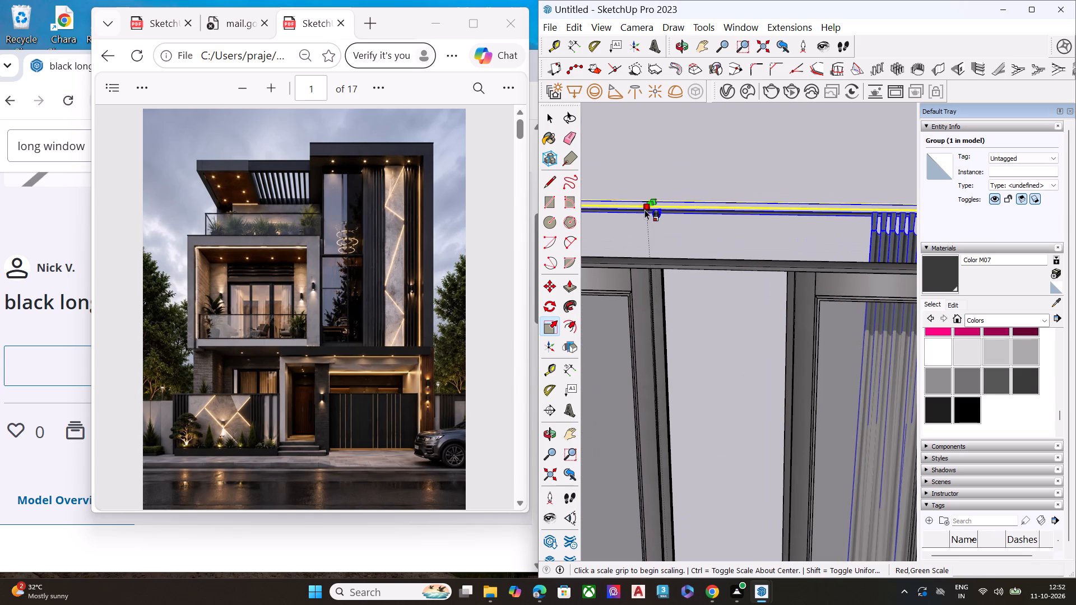
{"action": "left_click", "coordinate": [651, 200]}
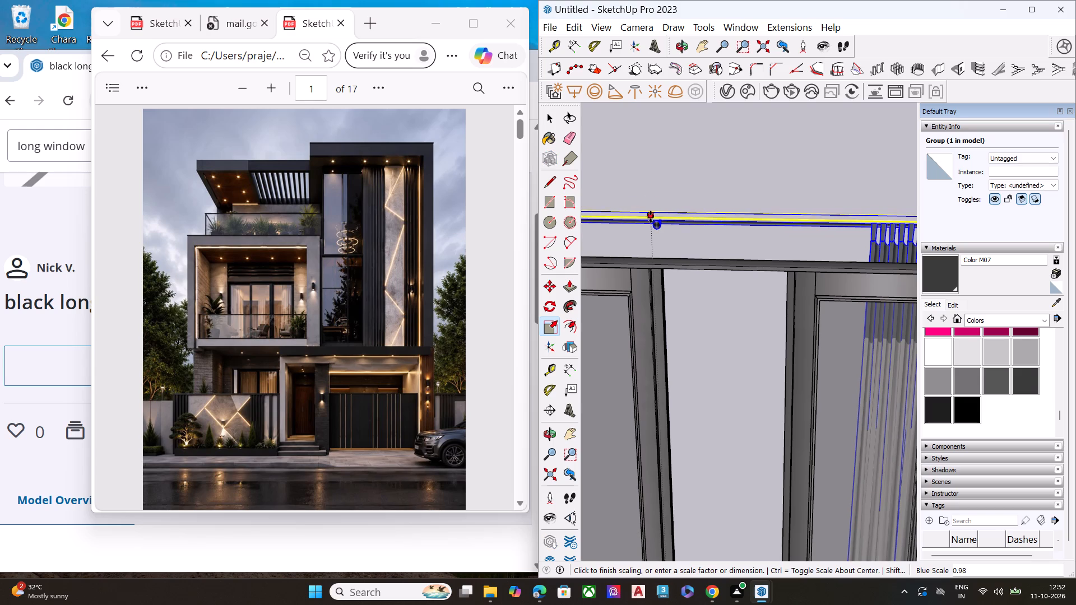
{"action": "left_click", "coordinate": [653, 254]}
{"action": "scroll", "coordinate": [666, 204], "scroll_direction": "down", "scroll_amount": 2}
{"action": "scroll", "coordinate": [670, 203], "scroll_direction": "up", "scroll_amount": 2}
{"action": "scroll", "coordinate": [674, 202], "scroll_direction": "down", "scroll_amount": 4}
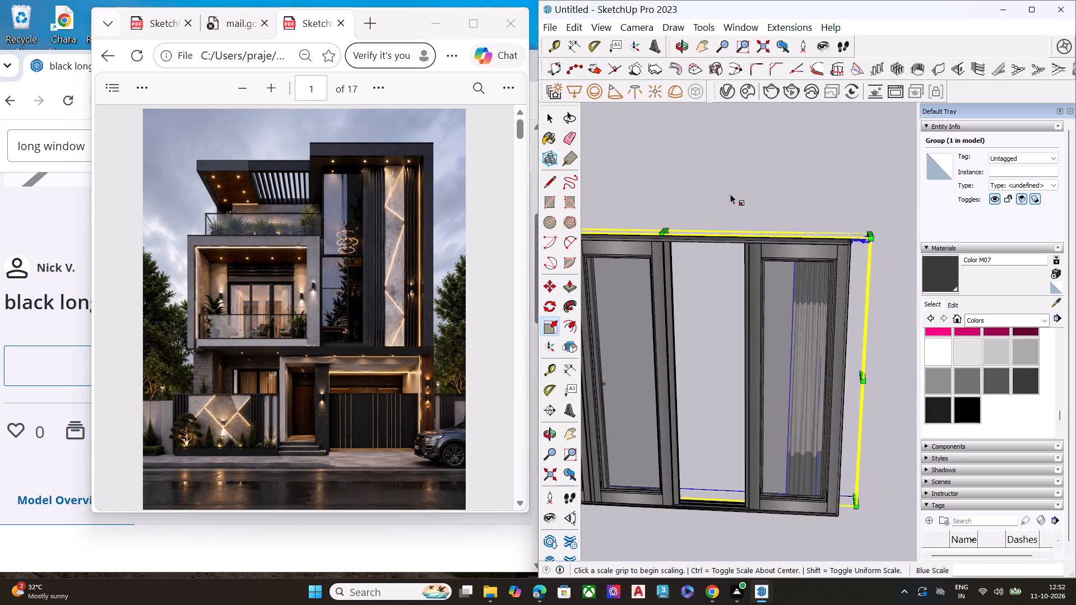
{"action": "scroll", "coordinate": [730, 194], "scroll_direction": "down", "scroll_amount": 2}
{"action": "scroll", "coordinate": [743, 193], "scroll_direction": "up", "scroll_amount": 1}
{"action": "scroll", "coordinate": [743, 193], "scroll_direction": "down", "scroll_amount": 5}
{"action": "middle_click_drag", "start_coordinate": [772, 308], "coordinate": [443, 322]}
{"action": "scroll", "coordinate": [858, 324], "scroll_direction": "up", "scroll_amount": 4}
{"action": "scroll", "coordinate": [859, 322], "scroll_direction": "down", "scroll_amount": 1}
{"action": "scroll", "coordinate": [859, 322], "scroll_direction": "up", "scroll_amount": 1}
{"action": "left_click", "coordinate": [820, 319]}
{"action": "key", "text": "space"}
{"action": "left_click", "coordinate": [813, 312]}
Combine all the window frame parts and the curtains into a single group.
{"action": "scroll", "coordinate": [774, 235], "scroll_direction": "down", "scroll_amount": 3}
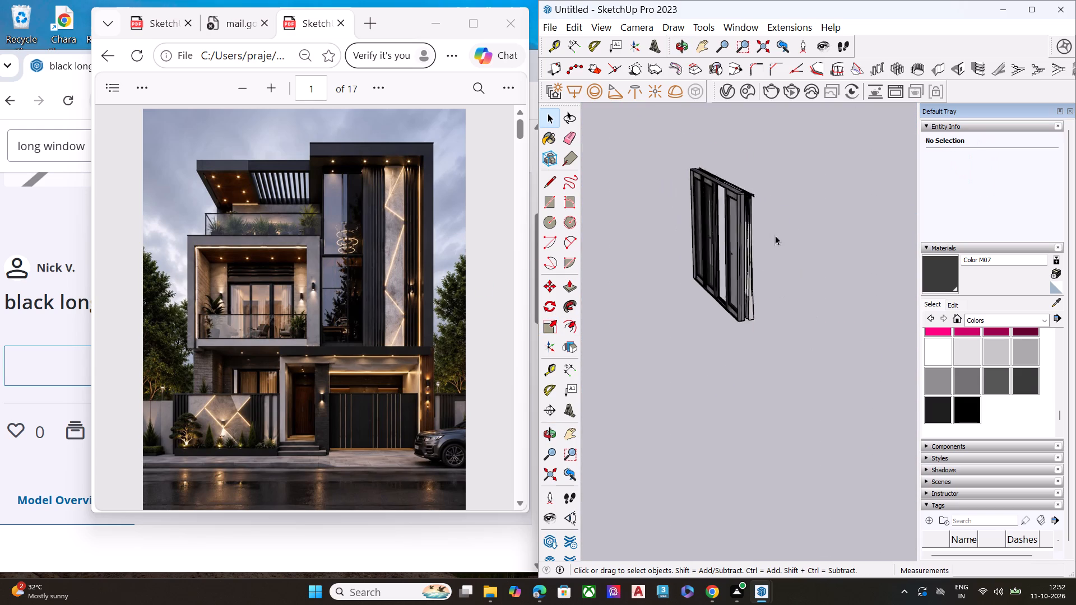
{"action": "scroll", "coordinate": [775, 235], "scroll_direction": "down", "scroll_amount": 3}
{"action": "left_click_drag", "start_coordinate": [691, 160], "coordinate": [806, 344]}
{"action": "right_click", "coordinate": [757, 222]}
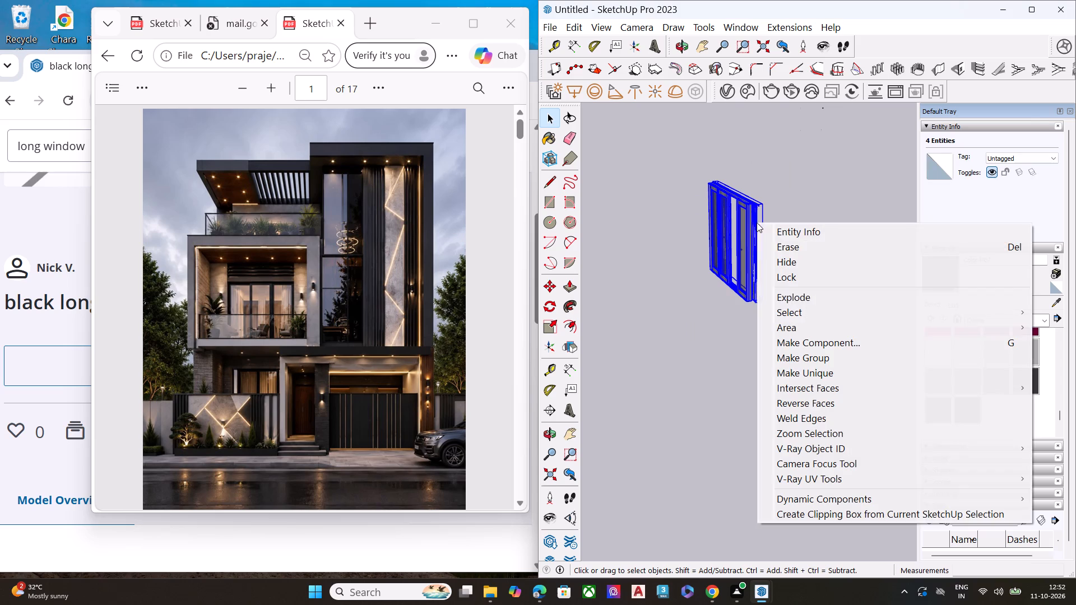
{"action": "left_click", "coordinate": [822, 354]}
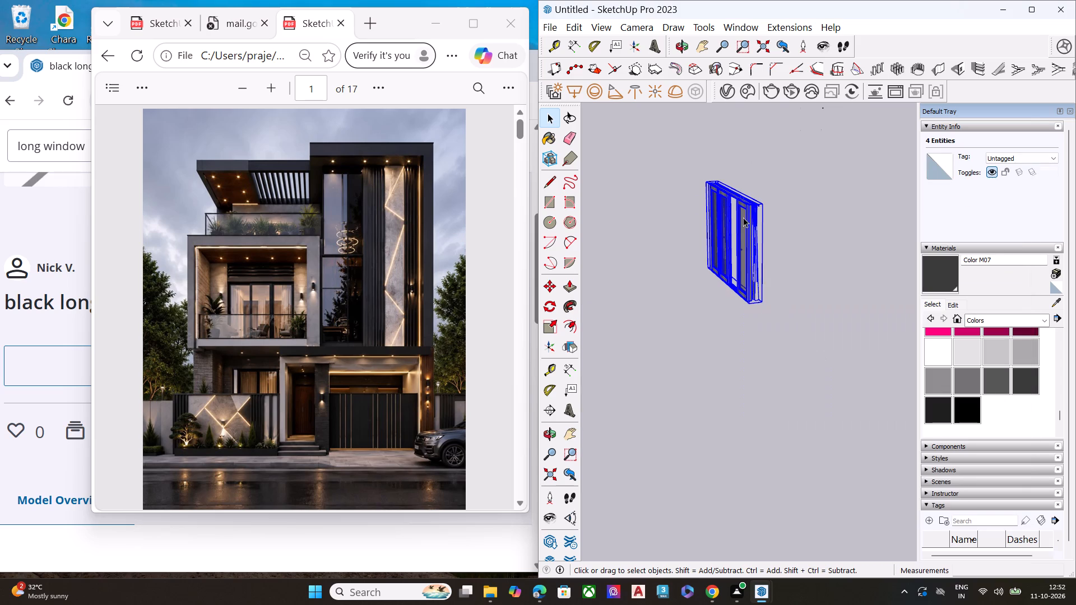
Move the window-and-curtain group away from its current spot, using its upper corner as the base point.
{"action": "left_click", "coordinate": [747, 213]}
{"action": "scroll", "coordinate": [750, 211], "scroll_direction": "up", "scroll_amount": 3}
{"action": "key", "text": "m"}
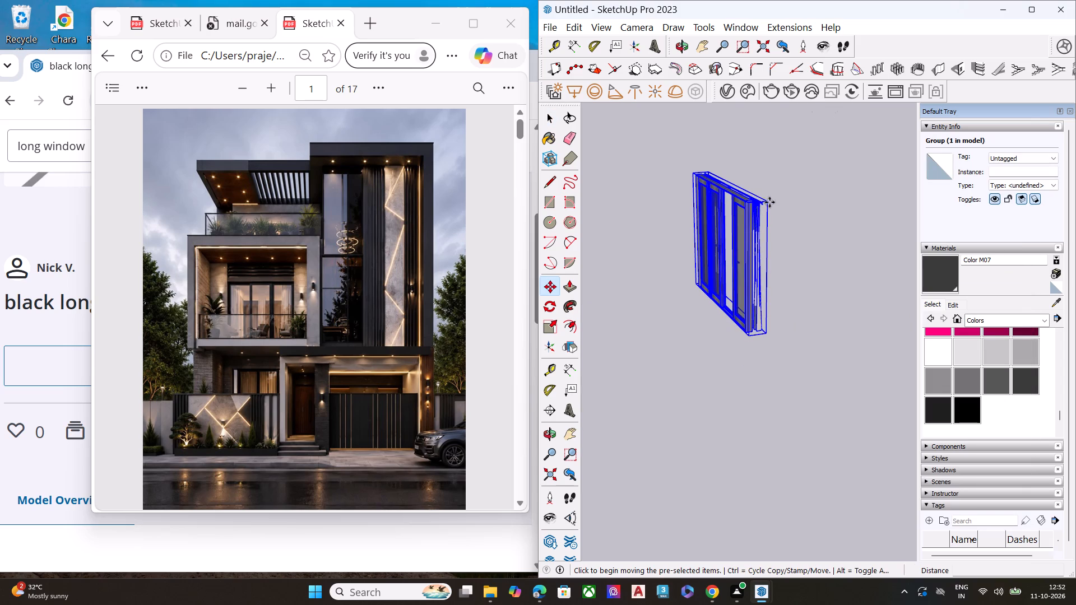
{"action": "left_click", "coordinate": [763, 203]}
{"action": "scroll", "coordinate": [805, 214], "scroll_direction": "down", "scroll_amount": 11}
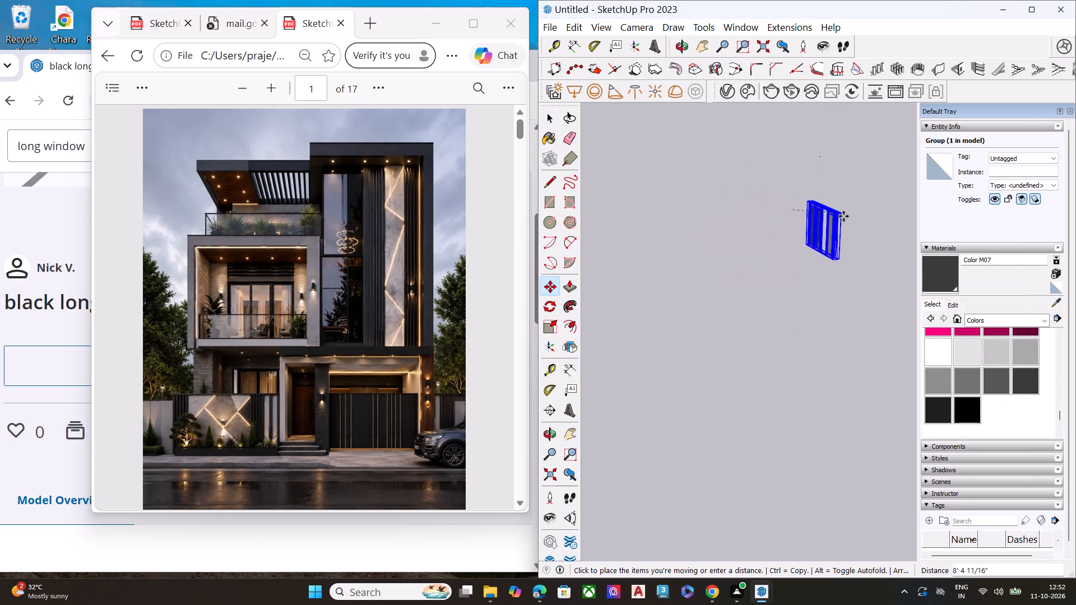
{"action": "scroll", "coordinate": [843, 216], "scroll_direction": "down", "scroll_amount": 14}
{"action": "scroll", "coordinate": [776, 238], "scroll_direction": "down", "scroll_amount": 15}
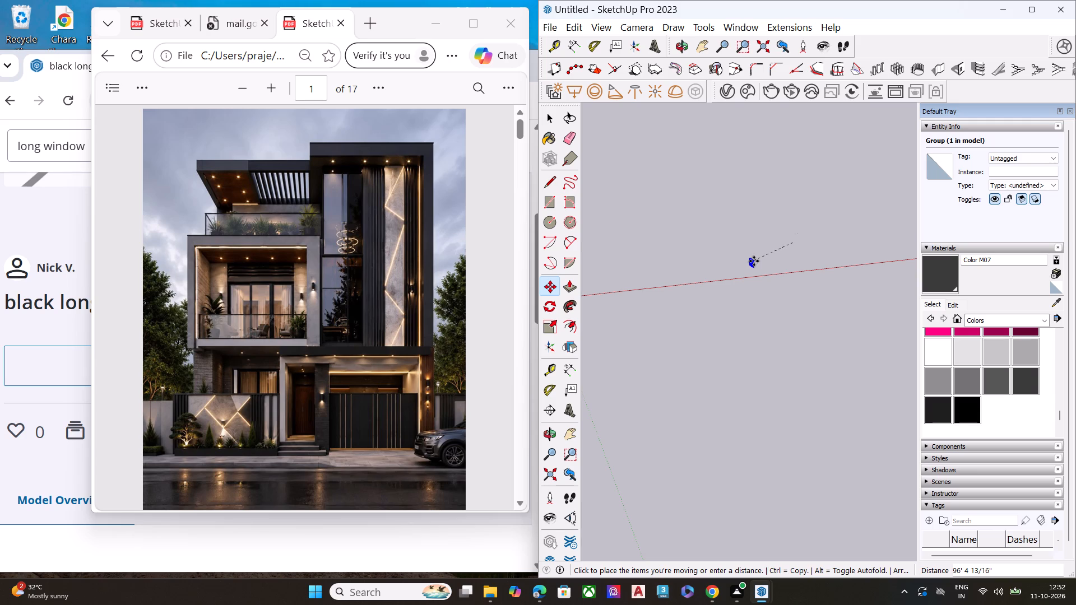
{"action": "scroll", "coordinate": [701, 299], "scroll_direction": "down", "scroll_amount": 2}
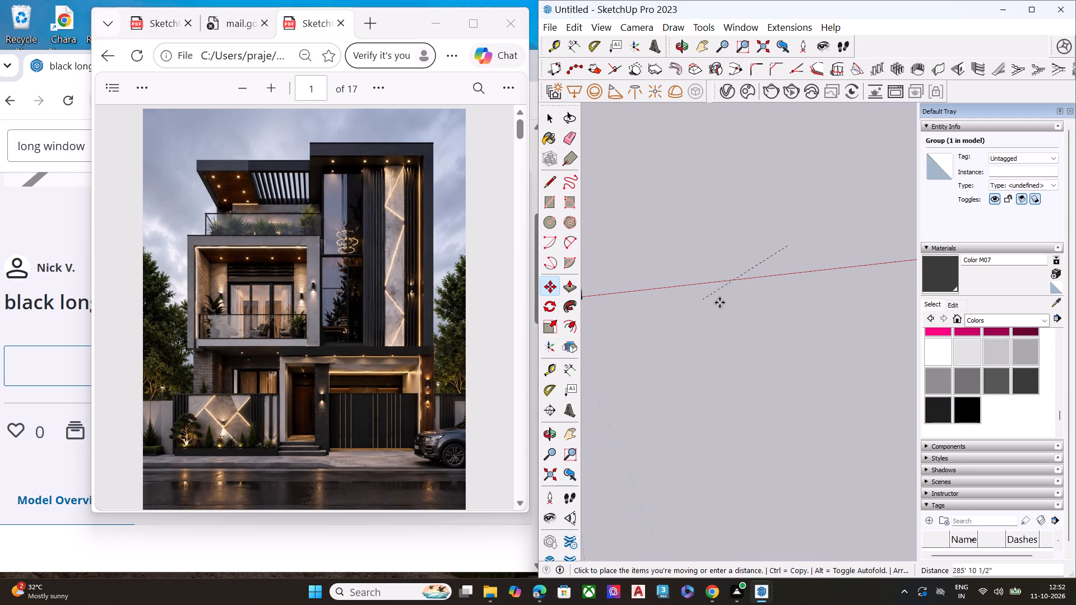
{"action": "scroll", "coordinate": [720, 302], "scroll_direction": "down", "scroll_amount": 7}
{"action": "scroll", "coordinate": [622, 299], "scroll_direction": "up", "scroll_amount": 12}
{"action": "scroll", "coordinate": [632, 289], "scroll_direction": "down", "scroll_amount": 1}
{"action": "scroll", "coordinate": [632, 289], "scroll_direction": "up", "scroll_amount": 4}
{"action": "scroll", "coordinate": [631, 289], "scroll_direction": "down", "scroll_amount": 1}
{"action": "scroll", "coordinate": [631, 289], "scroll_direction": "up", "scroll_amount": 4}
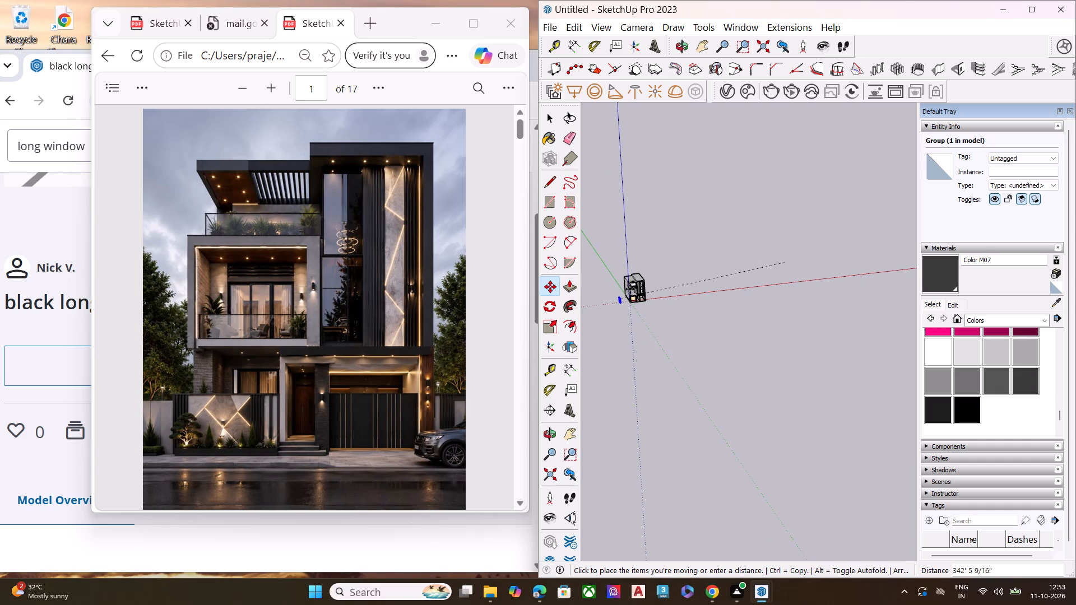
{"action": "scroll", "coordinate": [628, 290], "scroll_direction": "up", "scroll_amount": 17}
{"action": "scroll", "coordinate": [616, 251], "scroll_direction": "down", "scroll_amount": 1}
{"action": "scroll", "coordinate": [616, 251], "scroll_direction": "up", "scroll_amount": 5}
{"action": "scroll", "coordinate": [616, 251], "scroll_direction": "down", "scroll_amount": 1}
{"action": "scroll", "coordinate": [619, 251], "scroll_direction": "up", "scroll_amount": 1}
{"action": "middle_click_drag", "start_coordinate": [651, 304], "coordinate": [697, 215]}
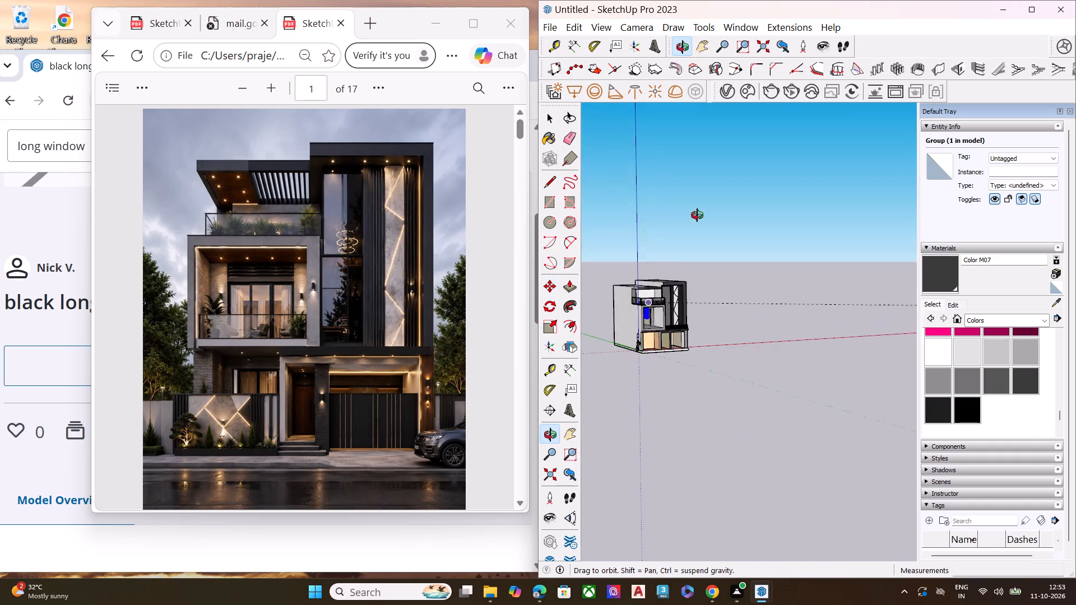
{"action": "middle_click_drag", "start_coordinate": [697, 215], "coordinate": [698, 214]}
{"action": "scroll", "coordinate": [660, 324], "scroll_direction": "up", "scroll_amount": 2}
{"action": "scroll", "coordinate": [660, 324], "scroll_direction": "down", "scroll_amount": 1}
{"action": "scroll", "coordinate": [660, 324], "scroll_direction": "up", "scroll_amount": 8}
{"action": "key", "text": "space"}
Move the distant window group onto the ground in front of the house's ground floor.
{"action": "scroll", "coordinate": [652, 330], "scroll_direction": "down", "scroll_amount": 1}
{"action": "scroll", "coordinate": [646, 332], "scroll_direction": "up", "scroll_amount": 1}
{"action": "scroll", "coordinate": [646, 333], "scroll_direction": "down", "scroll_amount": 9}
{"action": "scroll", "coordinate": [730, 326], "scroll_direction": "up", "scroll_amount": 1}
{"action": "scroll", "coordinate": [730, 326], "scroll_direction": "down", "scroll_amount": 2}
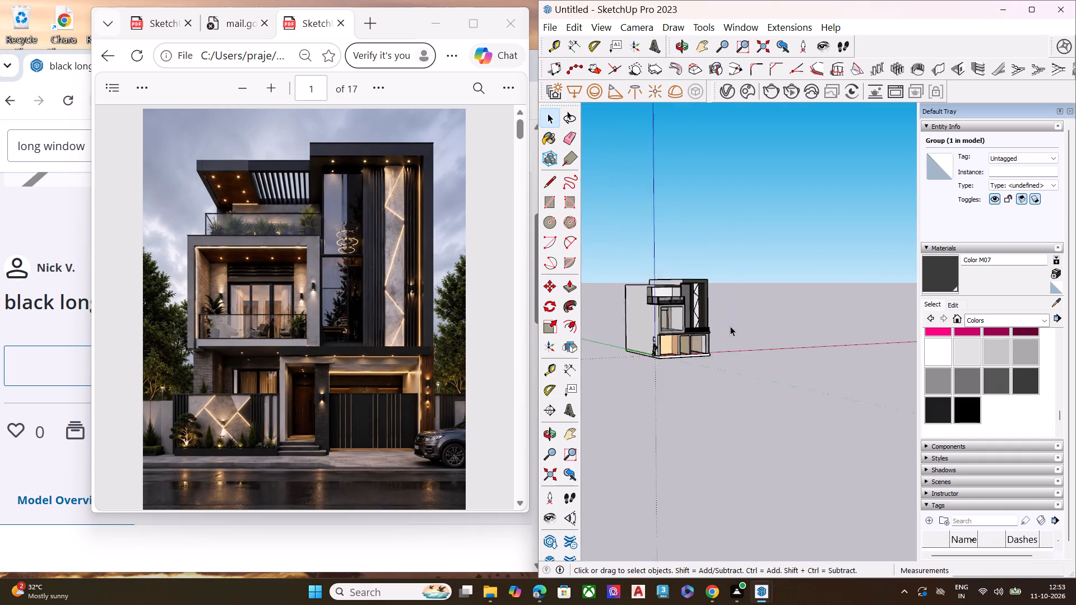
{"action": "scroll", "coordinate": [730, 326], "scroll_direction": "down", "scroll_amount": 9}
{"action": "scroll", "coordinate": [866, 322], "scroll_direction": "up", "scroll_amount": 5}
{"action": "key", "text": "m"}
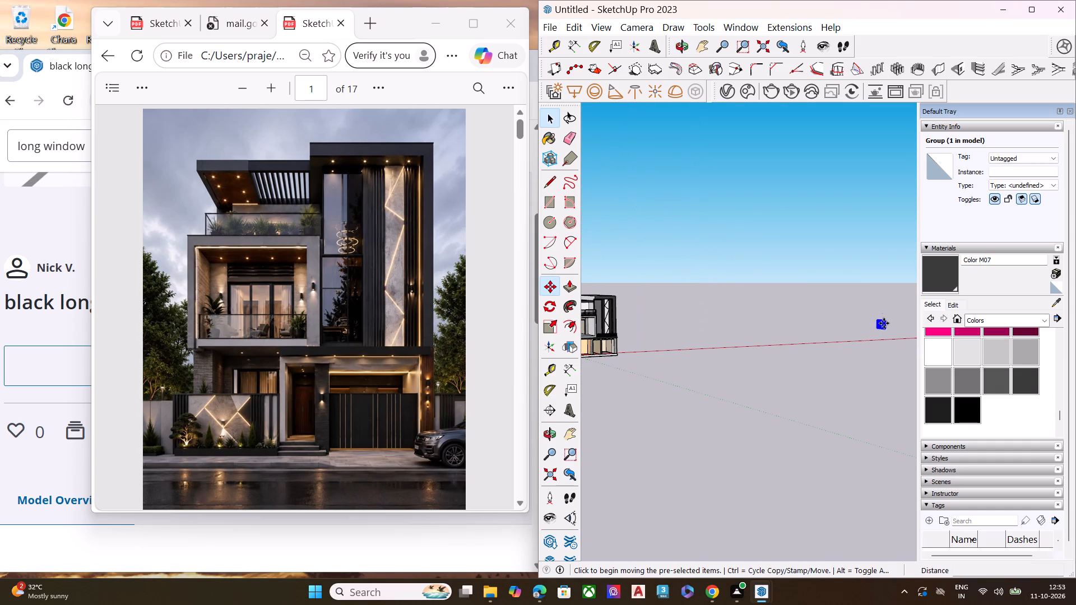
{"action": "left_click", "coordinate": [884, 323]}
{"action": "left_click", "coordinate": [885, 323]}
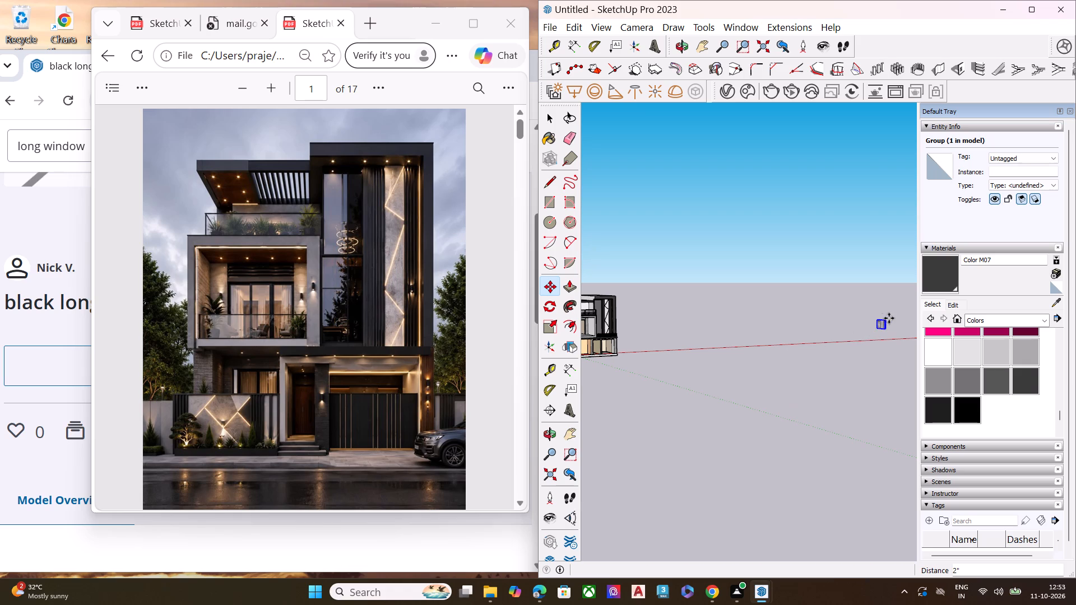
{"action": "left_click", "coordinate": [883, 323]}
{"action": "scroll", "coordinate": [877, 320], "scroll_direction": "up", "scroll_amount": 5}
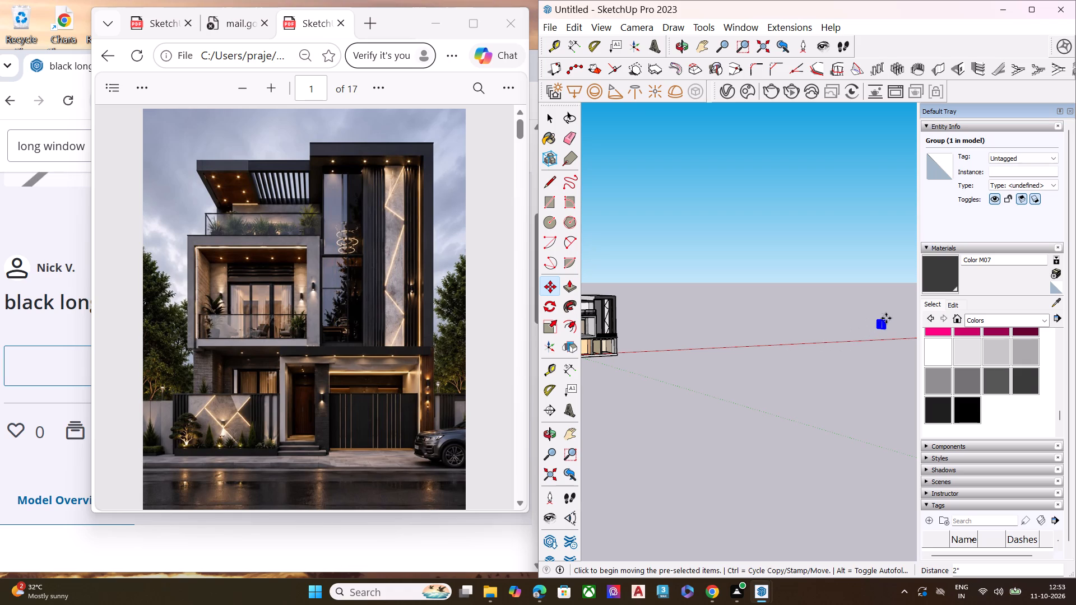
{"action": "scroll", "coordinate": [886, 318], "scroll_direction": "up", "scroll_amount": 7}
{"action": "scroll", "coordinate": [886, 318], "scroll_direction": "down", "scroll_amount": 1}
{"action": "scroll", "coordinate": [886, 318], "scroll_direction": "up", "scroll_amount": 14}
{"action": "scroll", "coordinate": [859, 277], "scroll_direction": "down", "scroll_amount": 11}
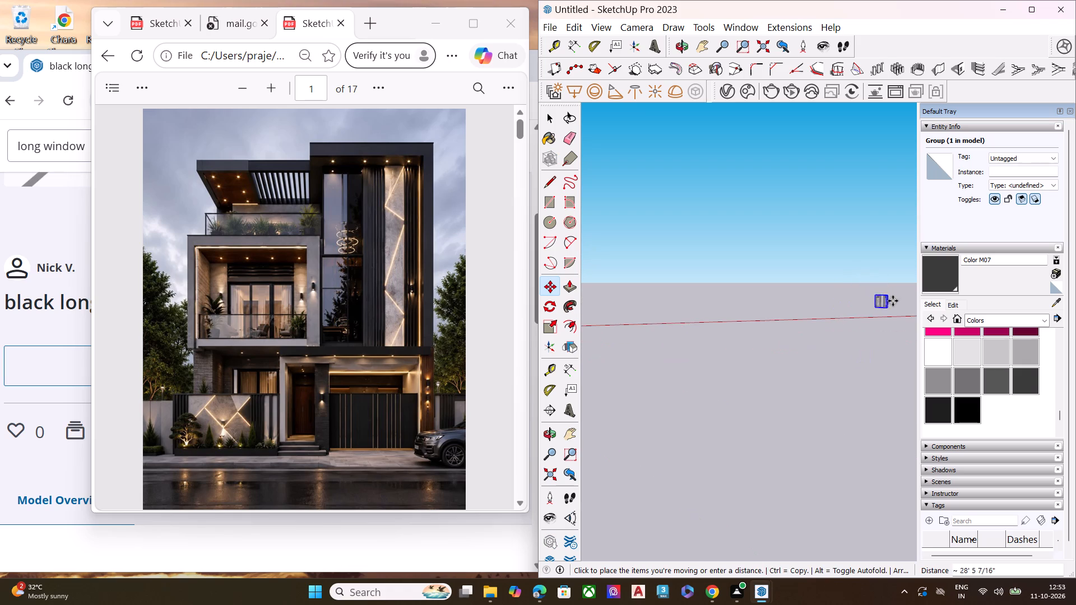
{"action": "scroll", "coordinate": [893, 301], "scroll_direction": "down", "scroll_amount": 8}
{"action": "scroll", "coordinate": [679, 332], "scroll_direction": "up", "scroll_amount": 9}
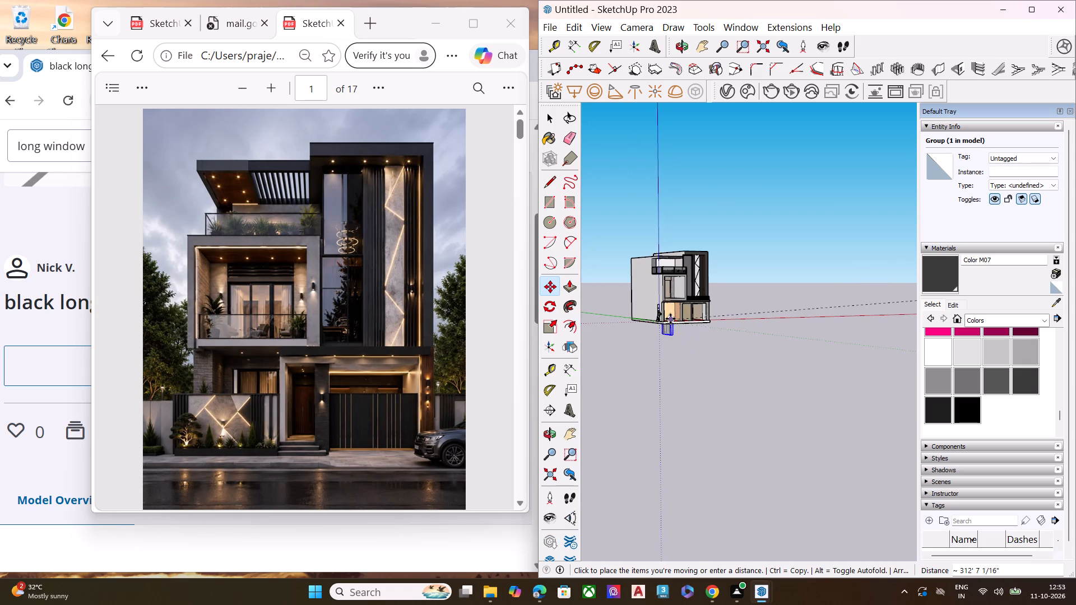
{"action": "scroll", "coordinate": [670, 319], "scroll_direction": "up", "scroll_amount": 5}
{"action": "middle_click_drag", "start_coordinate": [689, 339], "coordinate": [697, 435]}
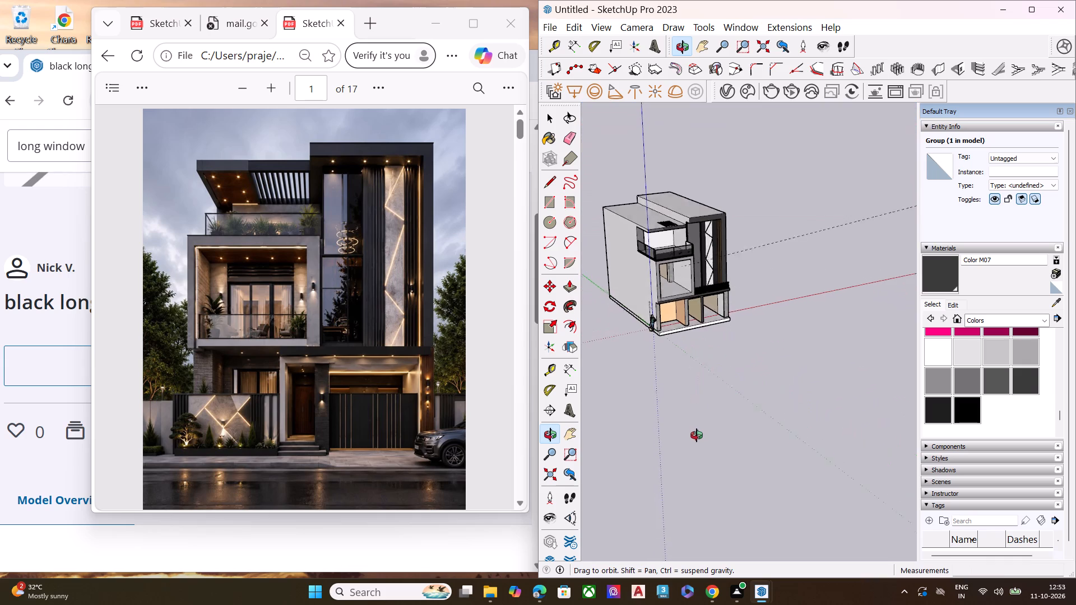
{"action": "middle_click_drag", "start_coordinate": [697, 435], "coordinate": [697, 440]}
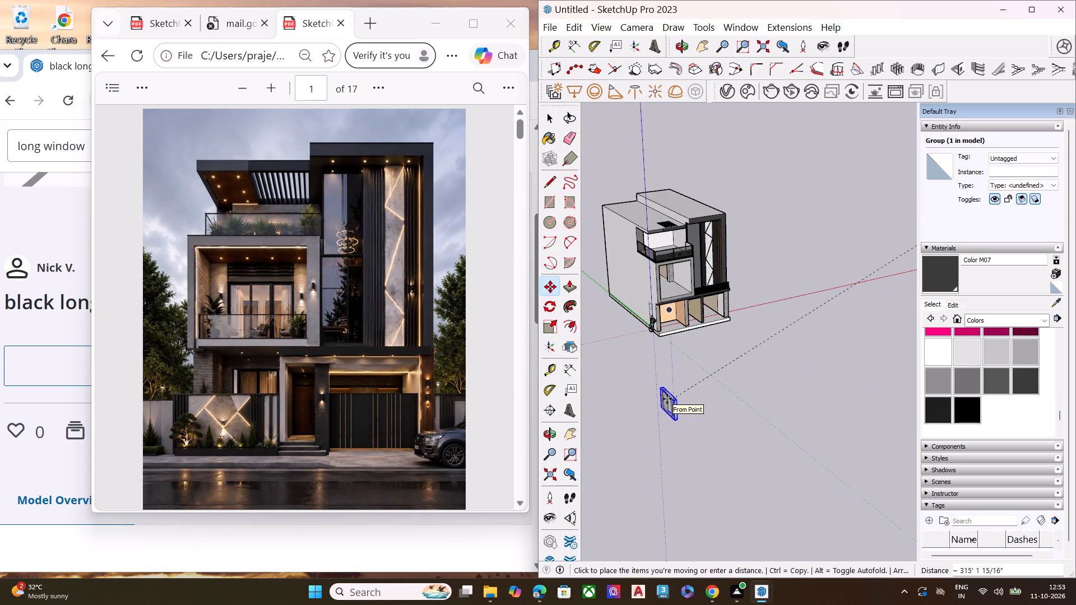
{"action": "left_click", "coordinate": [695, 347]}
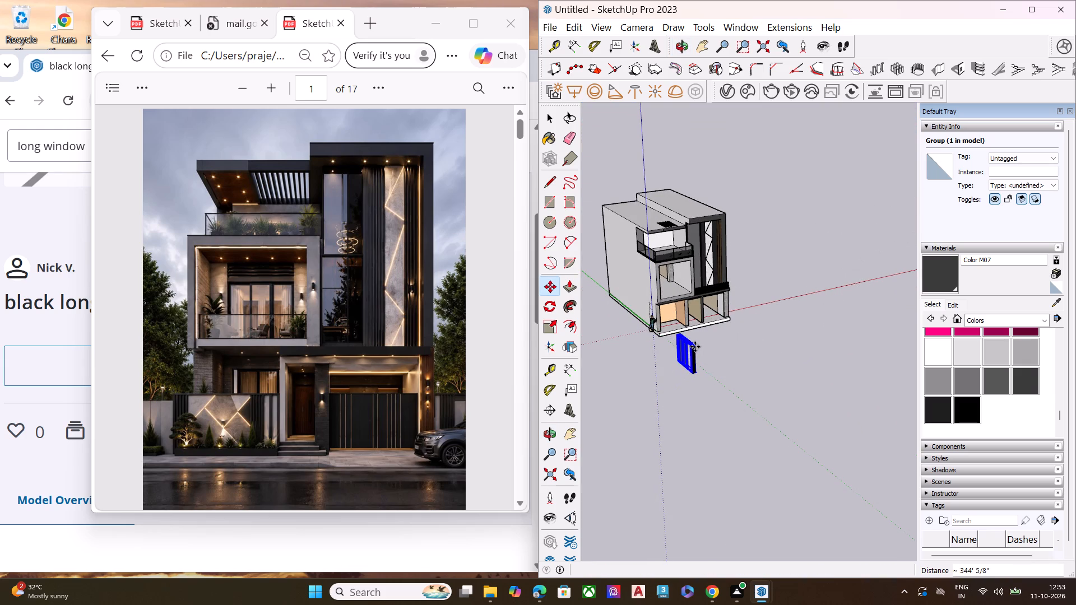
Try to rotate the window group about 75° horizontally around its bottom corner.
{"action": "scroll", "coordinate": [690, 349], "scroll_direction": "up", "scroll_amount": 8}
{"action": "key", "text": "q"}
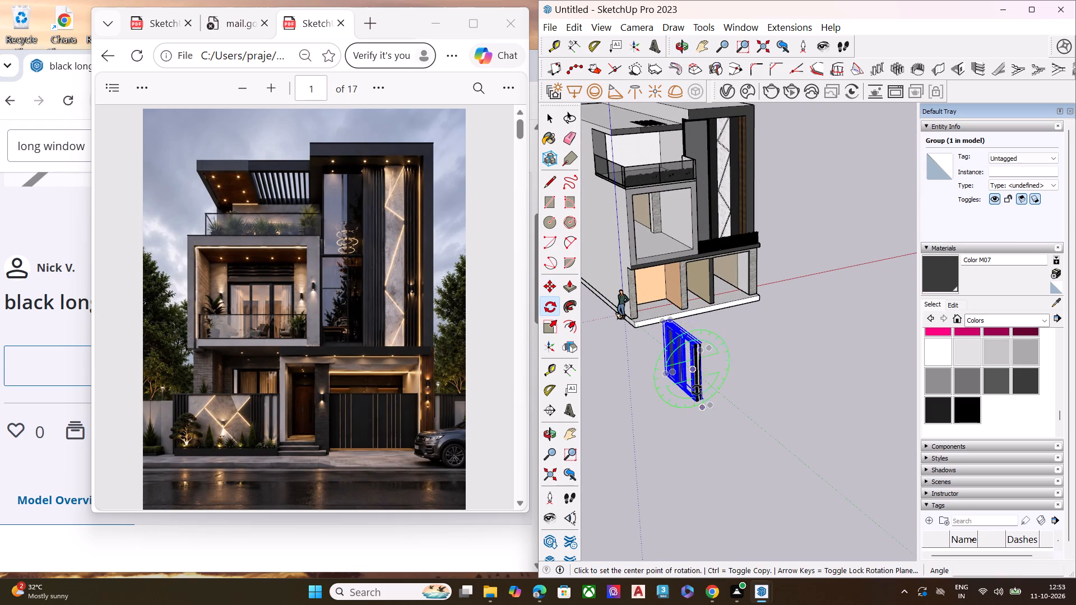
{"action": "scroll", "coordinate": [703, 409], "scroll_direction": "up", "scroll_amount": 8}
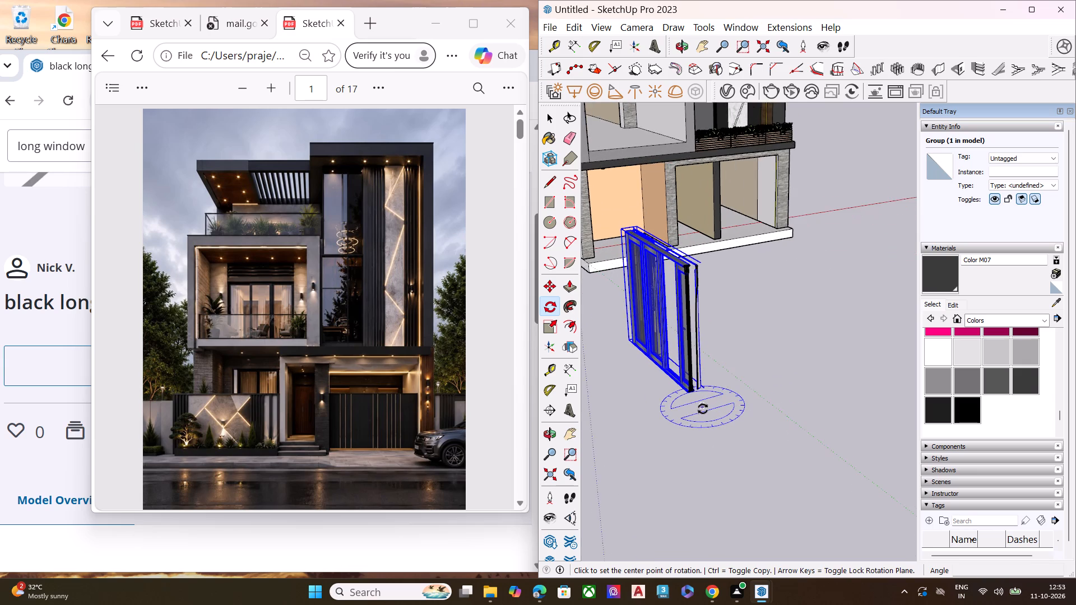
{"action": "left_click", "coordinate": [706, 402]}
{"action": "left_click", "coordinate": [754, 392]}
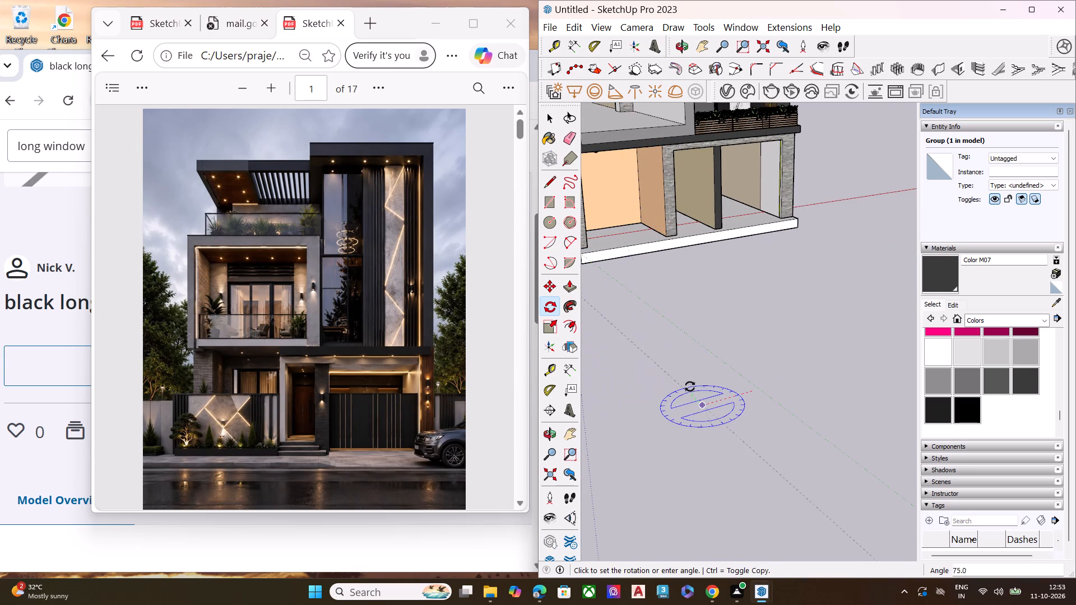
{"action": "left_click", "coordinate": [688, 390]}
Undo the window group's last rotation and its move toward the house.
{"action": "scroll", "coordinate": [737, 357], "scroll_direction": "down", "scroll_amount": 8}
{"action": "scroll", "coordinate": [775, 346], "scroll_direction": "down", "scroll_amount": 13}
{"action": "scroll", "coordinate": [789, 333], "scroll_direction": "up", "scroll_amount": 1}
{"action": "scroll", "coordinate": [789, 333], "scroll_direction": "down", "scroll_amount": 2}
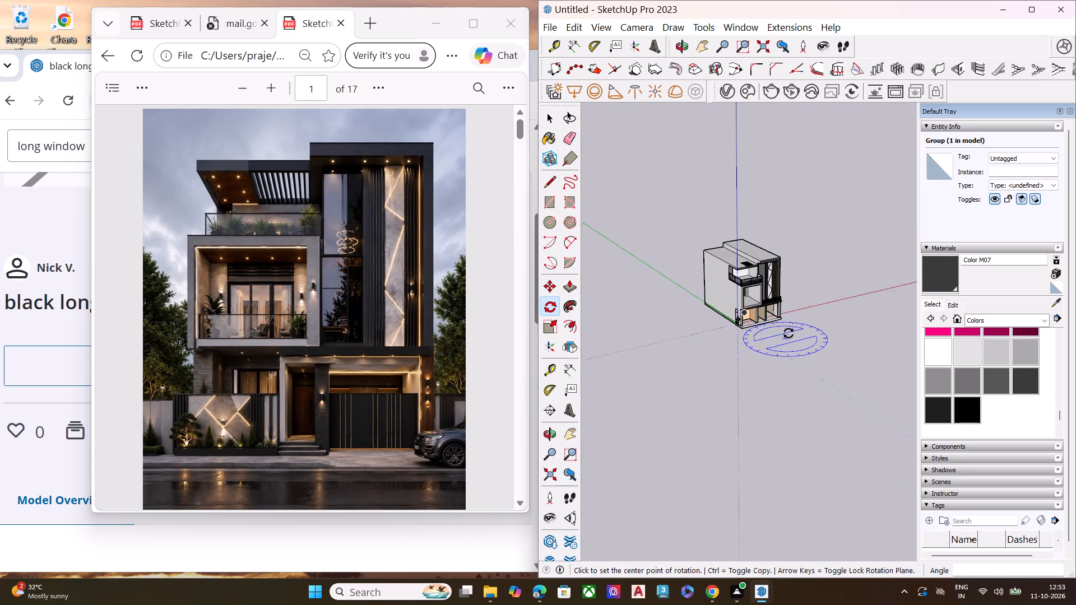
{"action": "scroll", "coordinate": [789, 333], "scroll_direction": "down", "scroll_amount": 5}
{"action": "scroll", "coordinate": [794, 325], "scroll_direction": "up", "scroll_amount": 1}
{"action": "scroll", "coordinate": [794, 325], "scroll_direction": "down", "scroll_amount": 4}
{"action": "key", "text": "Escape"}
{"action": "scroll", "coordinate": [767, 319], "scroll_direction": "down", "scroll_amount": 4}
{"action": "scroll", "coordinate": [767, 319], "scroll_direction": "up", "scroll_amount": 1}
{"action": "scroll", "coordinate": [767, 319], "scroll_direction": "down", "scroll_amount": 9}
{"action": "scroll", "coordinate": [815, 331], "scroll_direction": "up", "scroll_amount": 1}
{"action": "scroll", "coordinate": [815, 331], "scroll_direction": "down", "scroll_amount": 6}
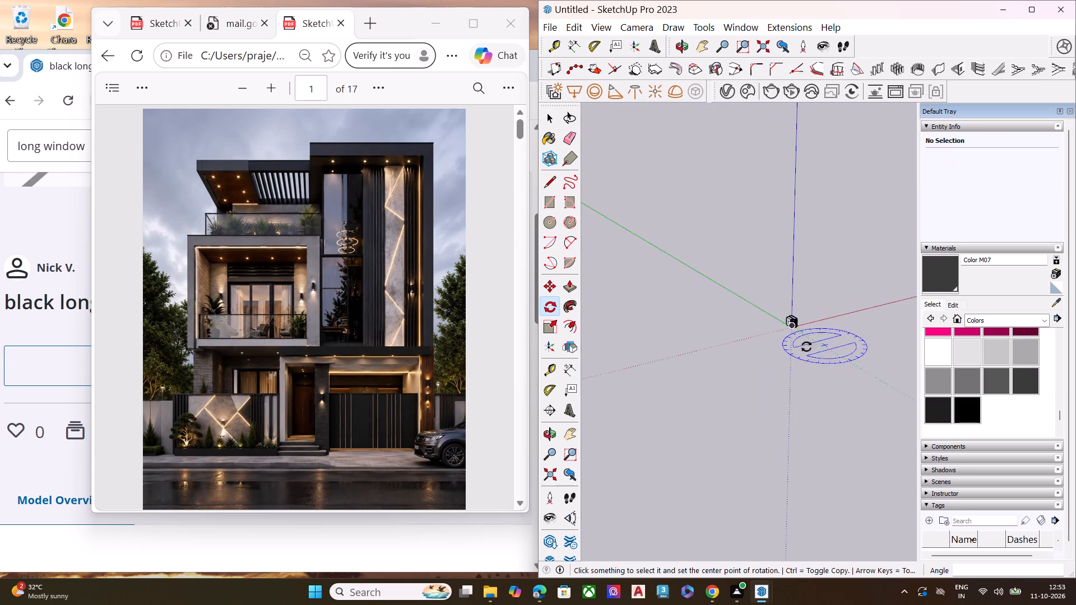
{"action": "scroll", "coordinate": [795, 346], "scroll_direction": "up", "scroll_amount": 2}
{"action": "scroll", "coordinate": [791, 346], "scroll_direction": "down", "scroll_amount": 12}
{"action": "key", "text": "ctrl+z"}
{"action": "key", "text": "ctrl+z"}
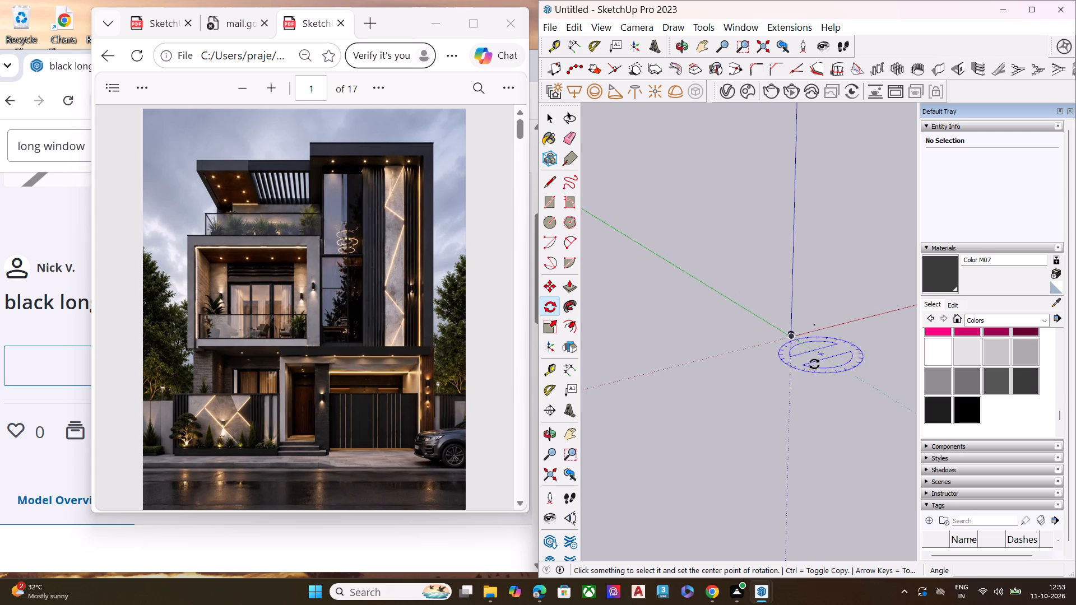
Move the distant window group by its upper corner to the open ground in front of the house's ground floor.
{"action": "scroll", "coordinate": [815, 360], "scroll_direction": "up", "scroll_amount": 15, "text": "ctrl"}
{"action": "scroll", "coordinate": [815, 310], "scroll_direction": "down", "scroll_amount": 1}
{"action": "scroll", "coordinate": [815, 310], "scroll_direction": "up", "scroll_amount": 1}
{"action": "scroll", "coordinate": [815, 310], "scroll_direction": "down", "scroll_amount": 1}
{"action": "scroll", "coordinate": [815, 310], "scroll_direction": "up", "scroll_amount": 2}
{"action": "scroll", "coordinate": [815, 310], "scroll_direction": "down", "scroll_amount": 1}
{"action": "scroll", "coordinate": [815, 310], "scroll_direction": "up", "scroll_amount": 5}
{"action": "scroll", "coordinate": [806, 308], "scroll_direction": "down", "scroll_amount": 1}
{"action": "scroll", "coordinate": [804, 308], "scroll_direction": "up", "scroll_amount": 12}
{"action": "scroll", "coordinate": [810, 274], "scroll_direction": "down", "scroll_amount": 2}
{"action": "scroll", "coordinate": [810, 273], "scroll_direction": "up", "scroll_amount": 7}
{"action": "key", "text": "space"}
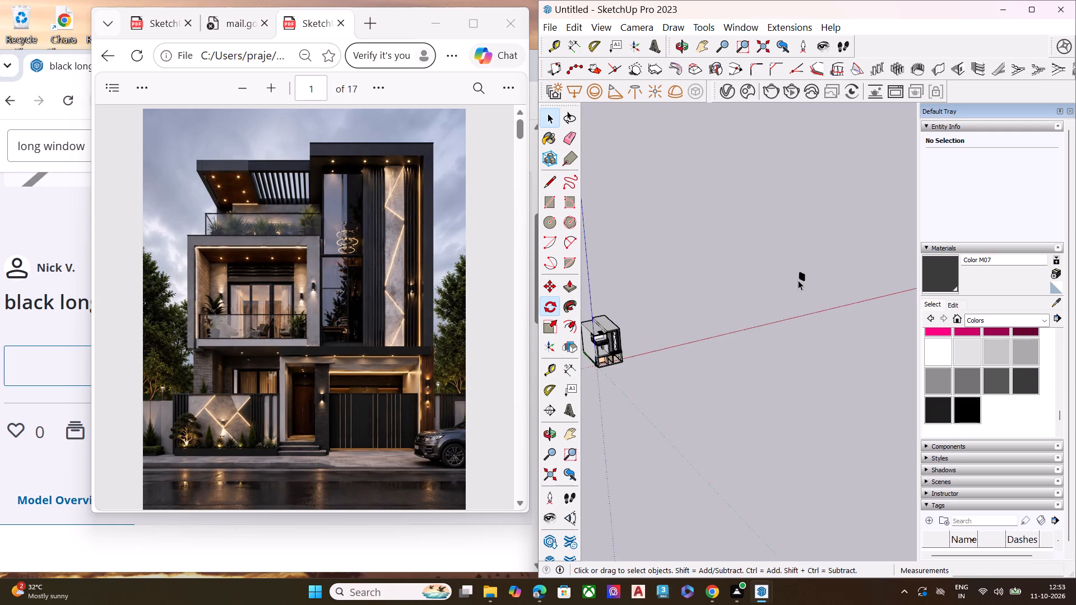
{"action": "scroll", "coordinate": [798, 280], "scroll_direction": "up", "scroll_amount": 2}
{"action": "scroll", "coordinate": [798, 280], "scroll_direction": "down", "scroll_amount": 1}
{"action": "scroll", "coordinate": [798, 280], "scroll_direction": "up", "scroll_amount": 5}
{"action": "scroll", "coordinate": [804, 272], "scroll_direction": "down", "scroll_amount": 1}
{"action": "scroll", "coordinate": [804, 272], "scroll_direction": "up", "scroll_amount": 7}
{"action": "scroll", "coordinate": [804, 272], "scroll_direction": "down", "scroll_amount": 1}
{"action": "scroll", "coordinate": [804, 272], "scroll_direction": "up", "scroll_amount": 2}
{"action": "scroll", "coordinate": [804, 272], "scroll_direction": "down", "scroll_amount": 1}
{"action": "scroll", "coordinate": [804, 272], "scroll_direction": "up", "scroll_amount": 20}
{"action": "scroll", "coordinate": [804, 272], "scroll_direction": "up", "scroll_amount": 5}
{"action": "scroll", "coordinate": [809, 278], "scroll_direction": "down", "scroll_amount": 1}
{"action": "scroll", "coordinate": [809, 278], "scroll_direction": "up", "scroll_amount": 7}
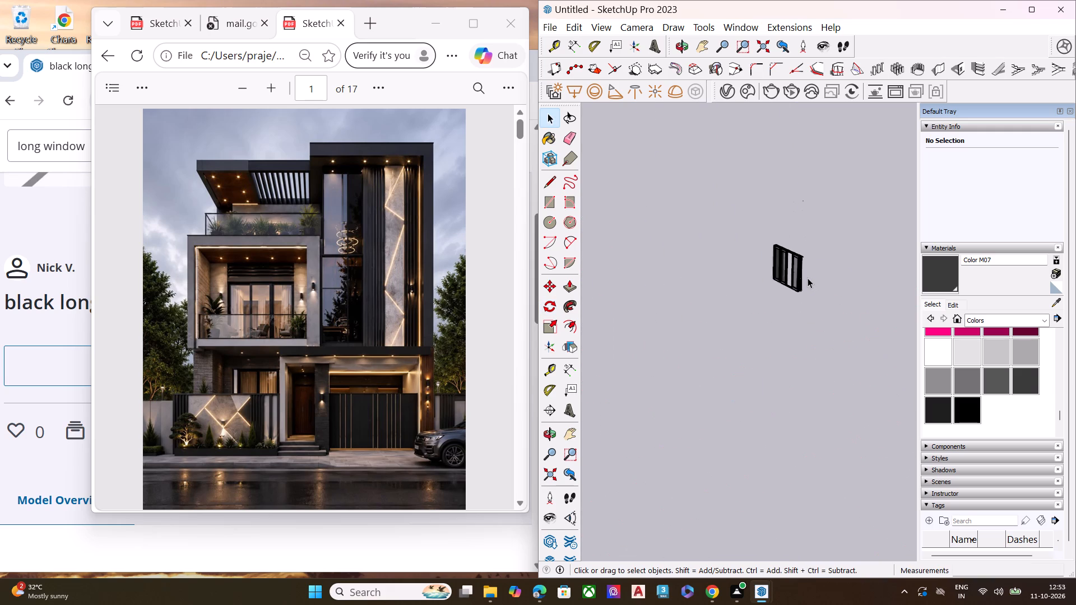
{"action": "left_click", "coordinate": [808, 278]}
{"action": "scroll", "coordinate": [787, 247], "scroll_direction": "up", "scroll_amount": 1}
{"action": "scroll", "coordinate": [787, 247], "scroll_direction": "down", "scroll_amount": 1}
{"action": "scroll", "coordinate": [787, 247], "scroll_direction": "up", "scroll_amount": 5}
{"action": "scroll", "coordinate": [787, 247], "scroll_direction": "down", "scroll_amount": 1}
{"action": "scroll", "coordinate": [787, 247], "scroll_direction": "up", "scroll_amount": 5}
{"action": "scroll", "coordinate": [791, 254], "scroll_direction": "down", "scroll_amount": 1}
{"action": "scroll", "coordinate": [791, 254], "scroll_direction": "up", "scroll_amount": 12}
{"action": "scroll", "coordinate": [821, 276], "scroll_direction": "up", "scroll_amount": 11}
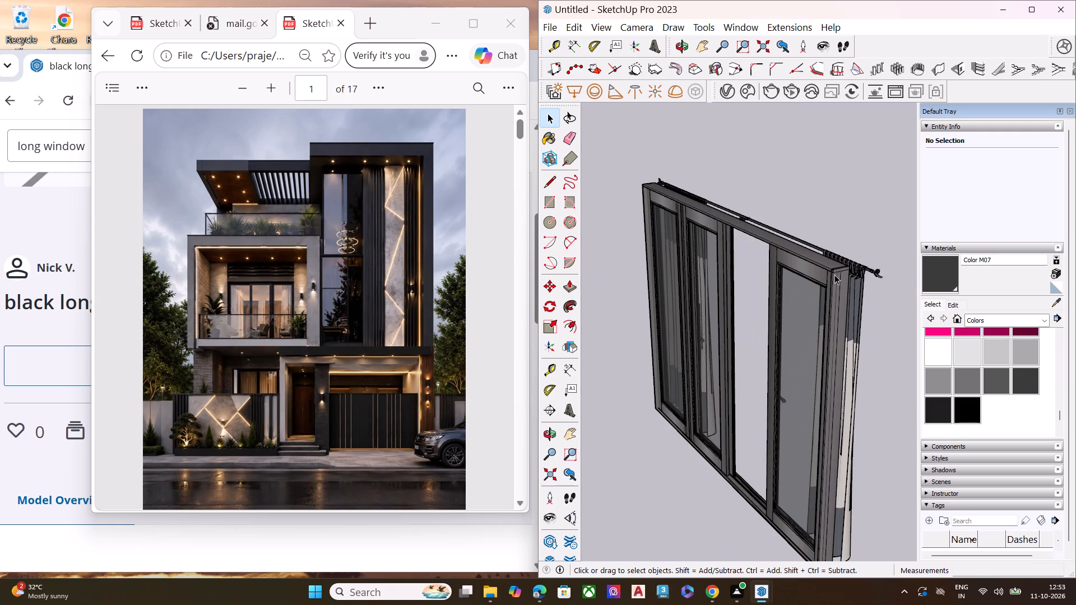
{"action": "key", "text": "m"}
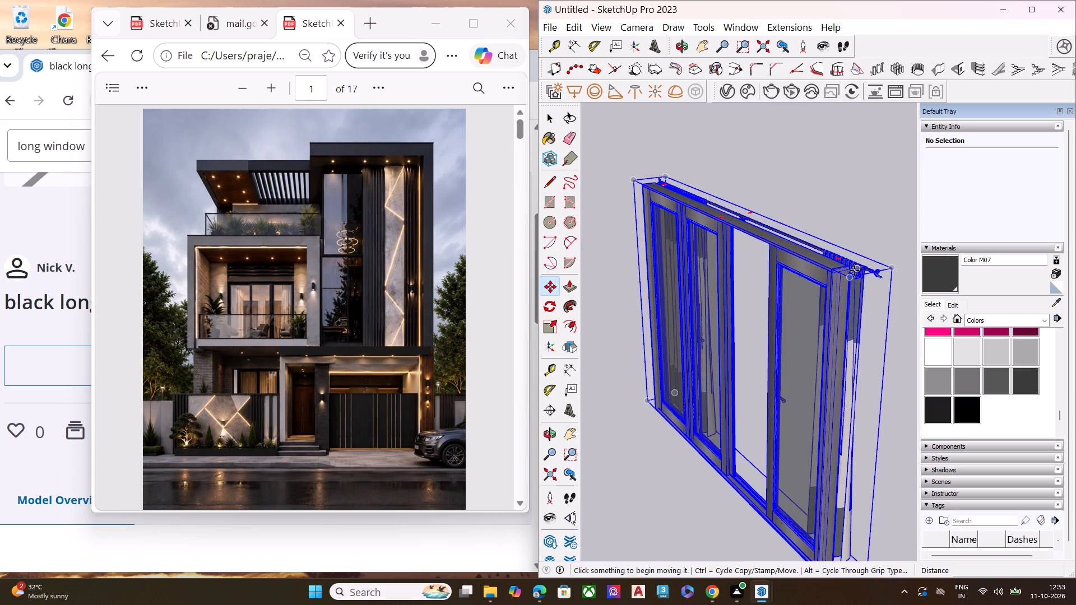
{"action": "left_click", "coordinate": [852, 271]}
{"action": "scroll", "coordinate": [792, 241], "scroll_direction": "down", "scroll_amount": 20}
{"action": "scroll", "coordinate": [792, 241], "scroll_direction": "down", "scroll_amount": 2}
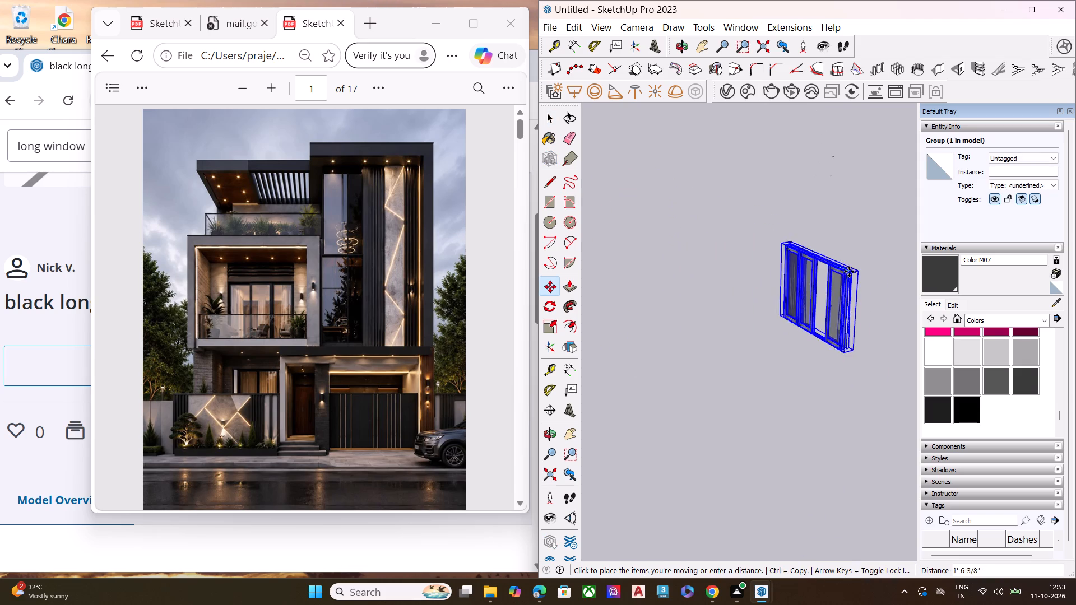
{"action": "scroll", "coordinate": [849, 272], "scroll_direction": "down", "scroll_amount": 3}
{"action": "scroll", "coordinate": [878, 263], "scroll_direction": "up", "scroll_amount": 1}
{"action": "scroll", "coordinate": [905, 254], "scroll_direction": "down", "scroll_amount": 2}
{"action": "scroll", "coordinate": [905, 254], "scroll_direction": "up", "scroll_amount": 1}
{"action": "scroll", "coordinate": [905, 254], "scroll_direction": "down", "scroll_amount": 6}
{"action": "scroll", "coordinate": [862, 291], "scroll_direction": "down", "scroll_amount": 15}
{"action": "scroll", "coordinate": [902, 293], "scroll_direction": "up", "scroll_amount": 1}
{"action": "scroll", "coordinate": [902, 293], "scroll_direction": "down", "scroll_amount": 14}
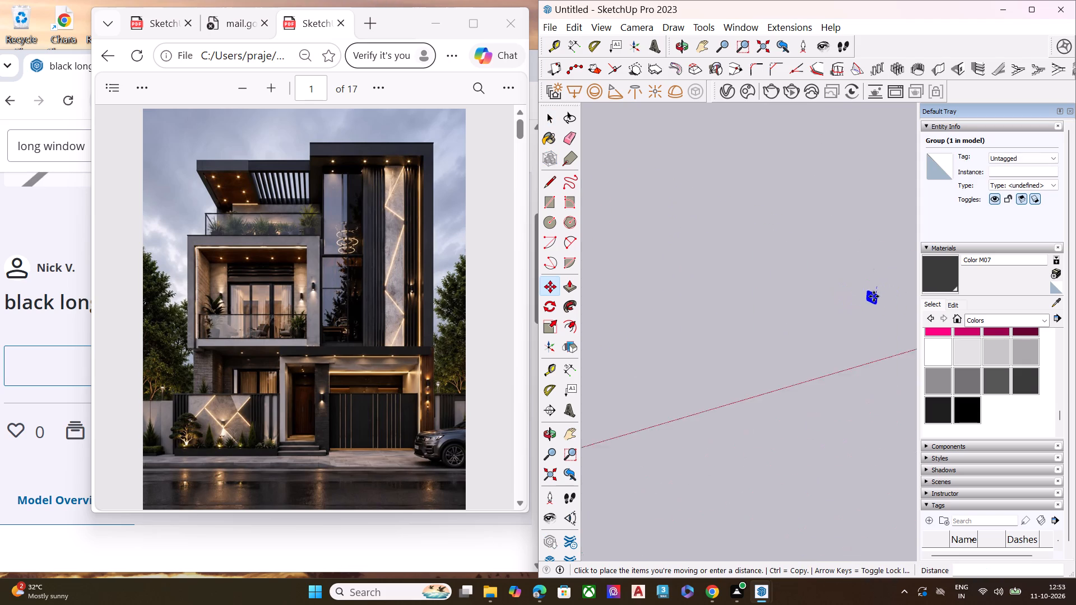
{"action": "scroll", "coordinate": [874, 296], "scroll_direction": "down", "scroll_amount": 2}
{"action": "scroll", "coordinate": [874, 296], "scroll_direction": "up", "scroll_amount": 1}
{"action": "scroll", "coordinate": [874, 297], "scroll_direction": "down", "scroll_amount": 7}
{"action": "middle_click_drag", "start_coordinate": [707, 392], "coordinate": [688, 326]}
{"action": "scroll", "coordinate": [707, 392], "scroll_direction": "up", "scroll_amount": 11}
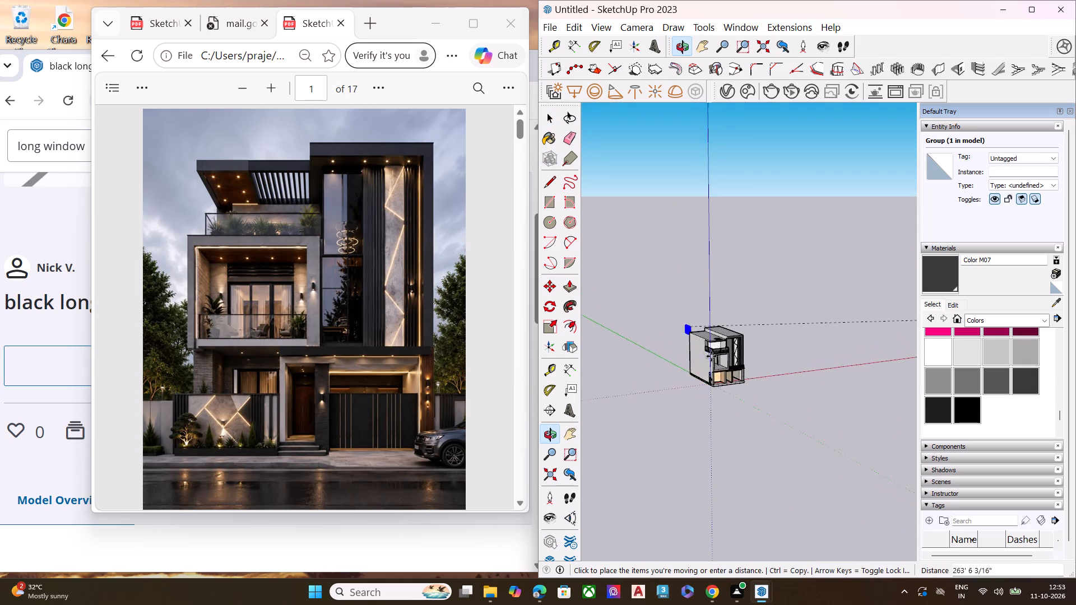
{"action": "scroll", "coordinate": [711, 356], "scroll_direction": "up", "scroll_amount": 16}
{"action": "scroll", "coordinate": [743, 387], "scroll_direction": "down", "scroll_amount": 1}
{"action": "scroll", "coordinate": [743, 387], "scroll_direction": "up", "scroll_amount": 3}
{"action": "middle_click_drag", "start_coordinate": [734, 414], "coordinate": [727, 409]}
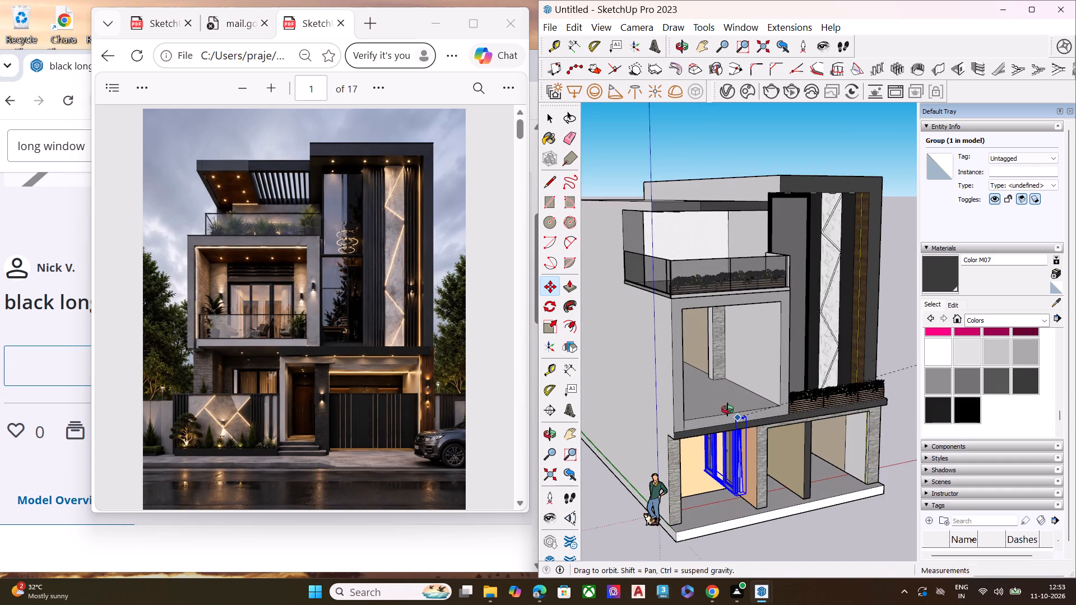
{"action": "middle_click_drag", "start_coordinate": [727, 409], "coordinate": [696, 411]}
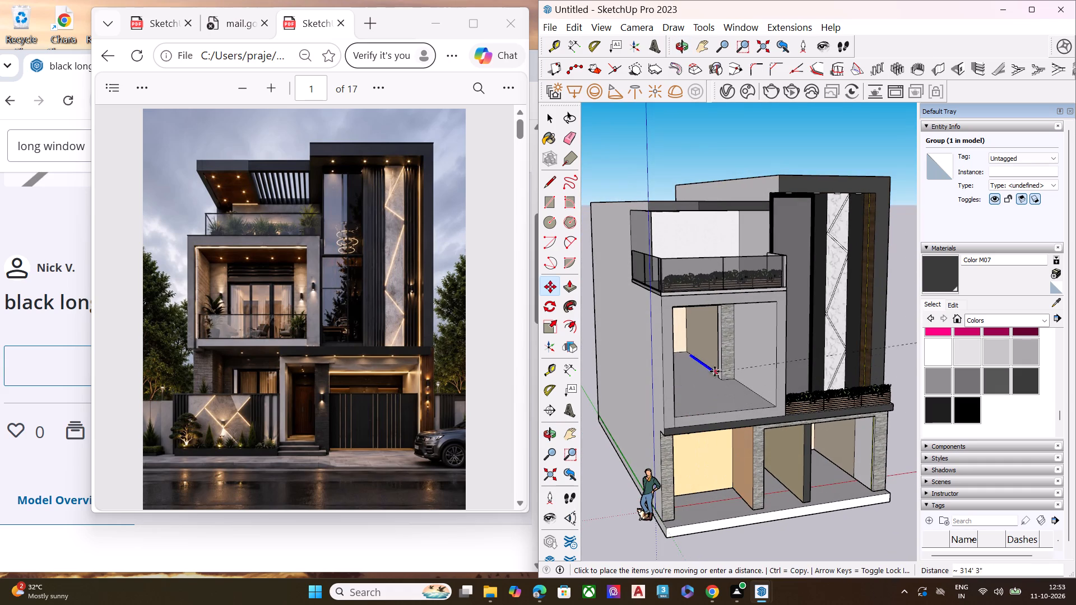
{"action": "scroll", "coordinate": [722, 417], "scroll_direction": "down", "scroll_amount": 5}
{"action": "left_click", "coordinate": [776, 527]}
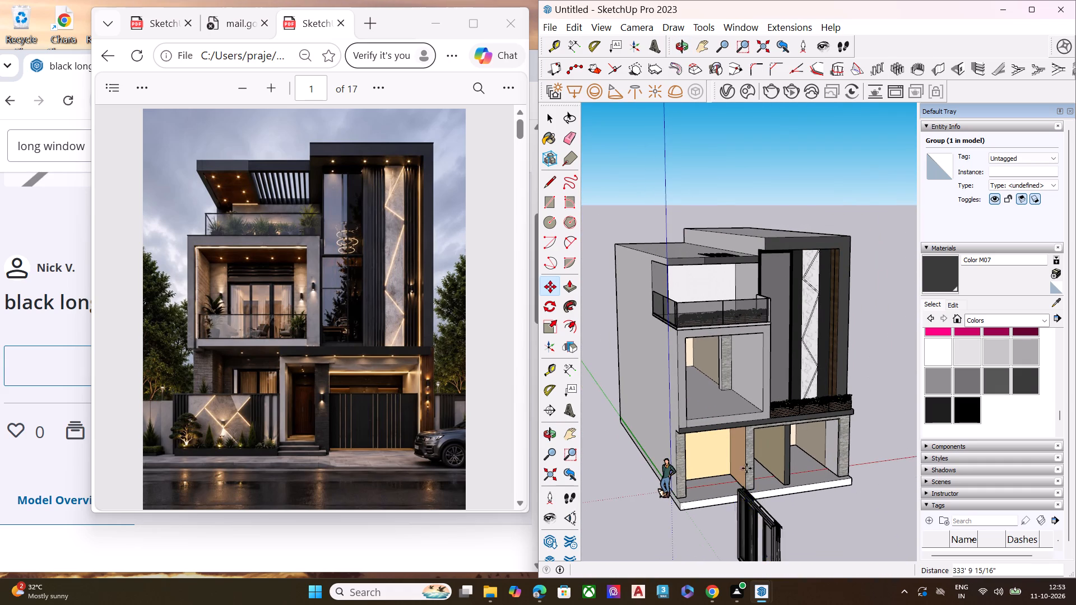
Rotate the window group 90° horizontally about its bottom corner to align it parallel with the house's front facade.
{"action": "scroll", "coordinate": [749, 411], "scroll_direction": "down", "scroll_amount": 6}
{"action": "middle_click_drag", "start_coordinate": [780, 474], "coordinate": [697, 536]}
{"action": "scroll", "coordinate": [697, 536], "scroll_direction": "up", "scroll_amount": 10}
{"action": "scroll", "coordinate": [697, 536], "scroll_direction": "down", "scroll_amount": 2}
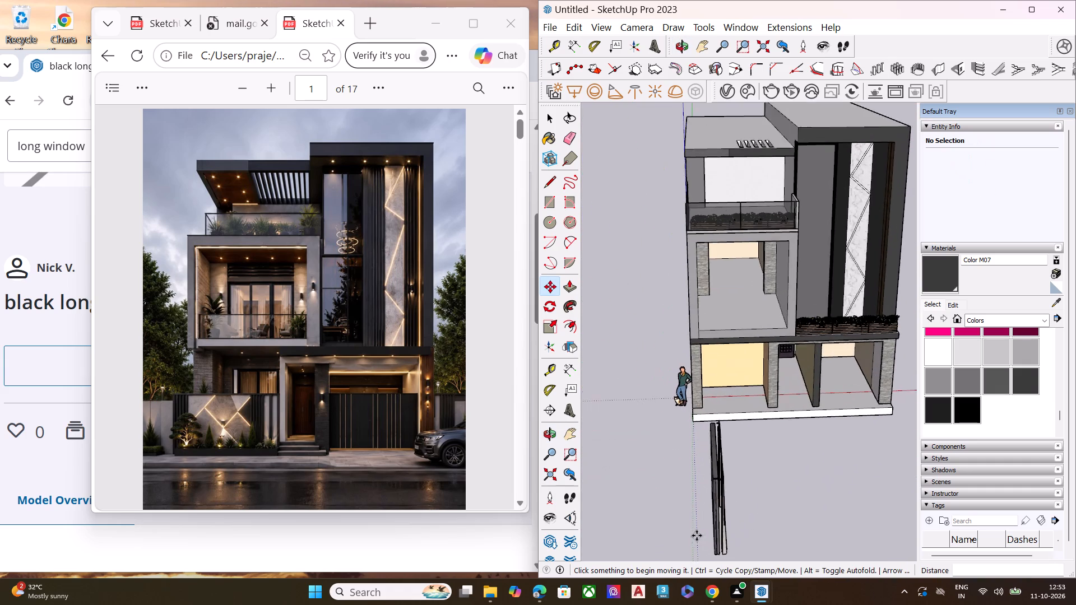
{"action": "scroll", "coordinate": [697, 536], "scroll_direction": "down", "scroll_amount": 1}
{"action": "key", "text": "q"}
{"action": "key", "text": "q"}
{"action": "left_click", "coordinate": [729, 542]}
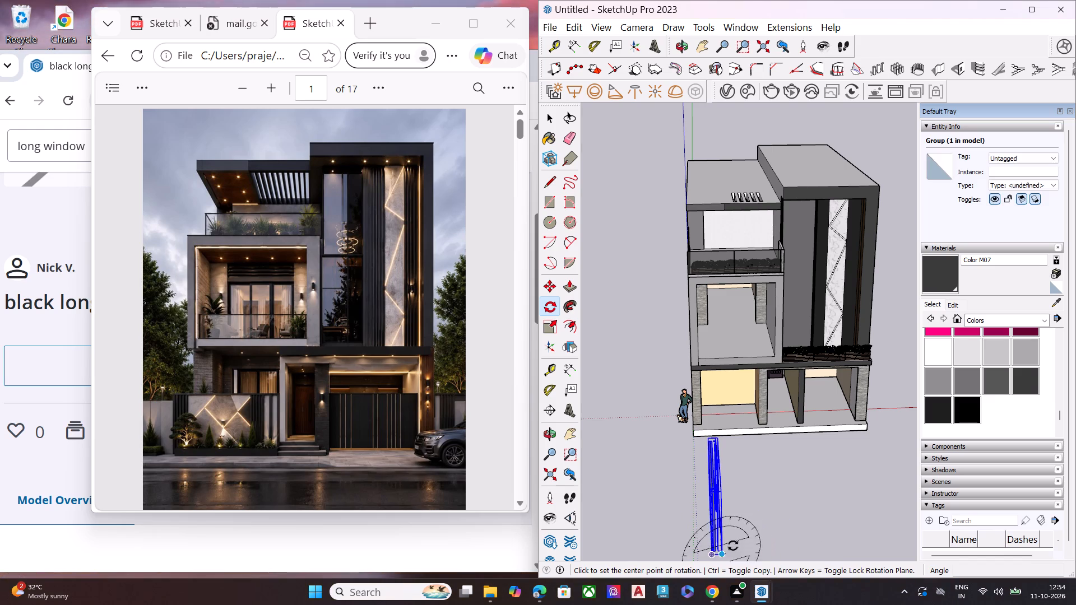
{"action": "left_click", "coordinate": [726, 551]}
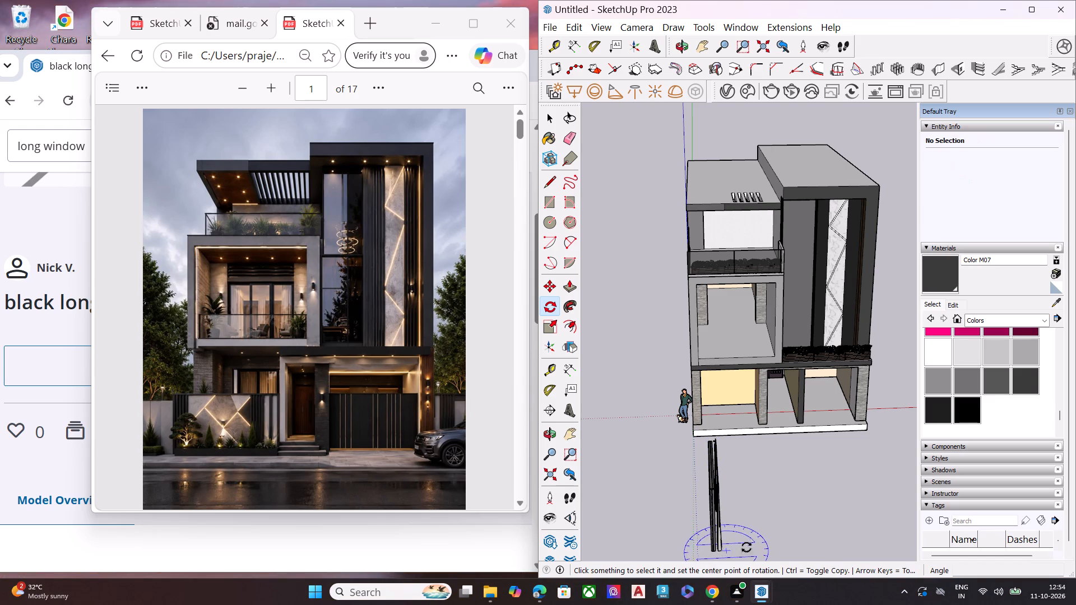
{"action": "middle_click_drag", "start_coordinate": [711, 550], "coordinate": [758, 418]}
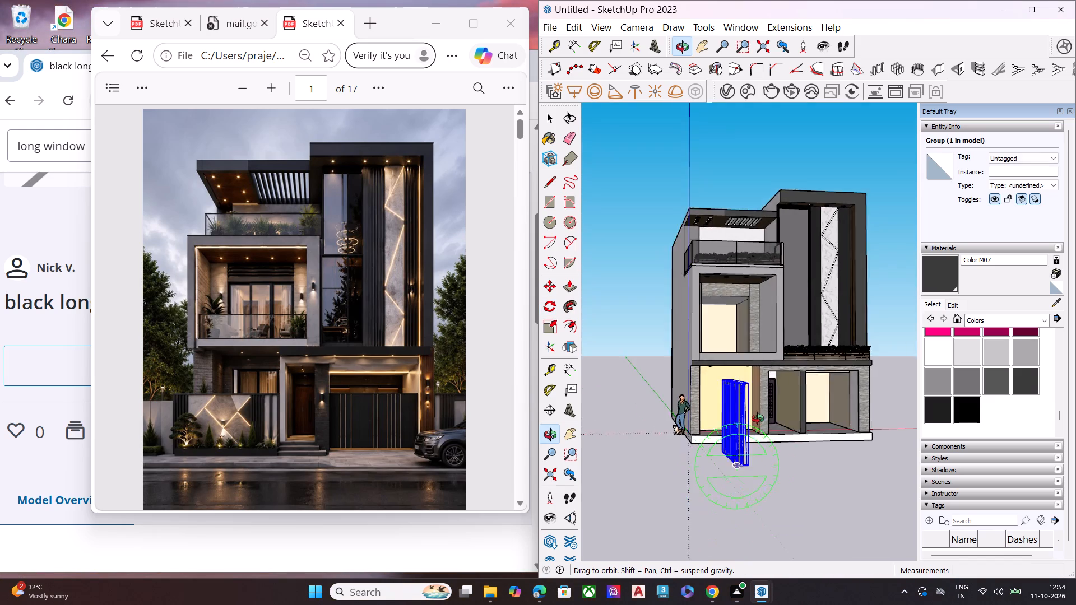
{"action": "middle_click_drag", "start_coordinate": [758, 418], "coordinate": [789, 444]}
{"action": "scroll", "coordinate": [790, 458], "scroll_direction": "up", "scroll_amount": 7}
{"action": "left_click", "coordinate": [789, 482]}
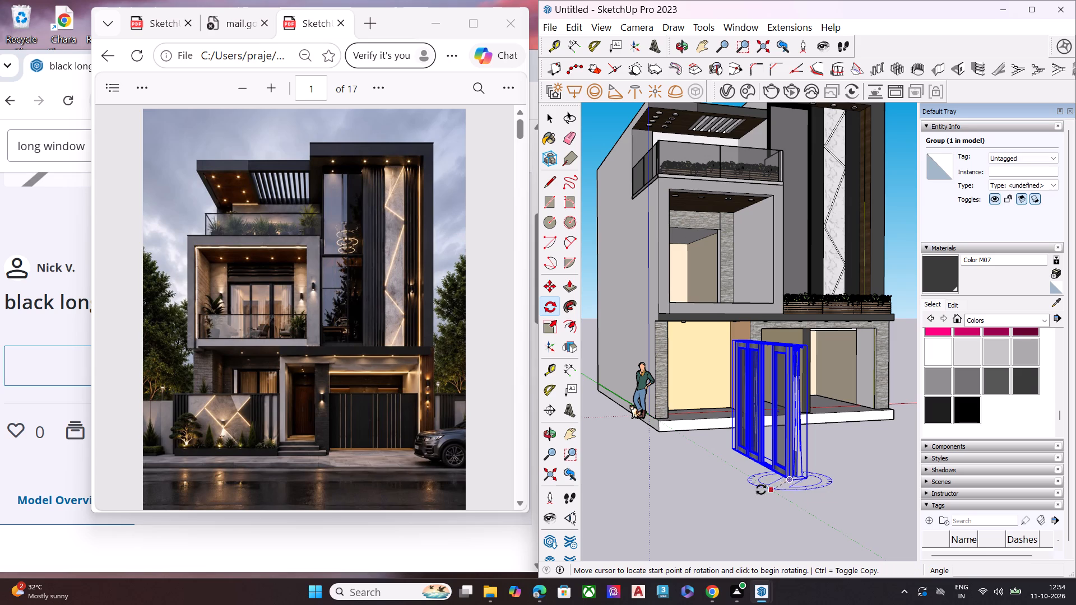
{"action": "left_click", "coordinate": [748, 487]}
{"action": "left_click", "coordinate": [818, 492]}
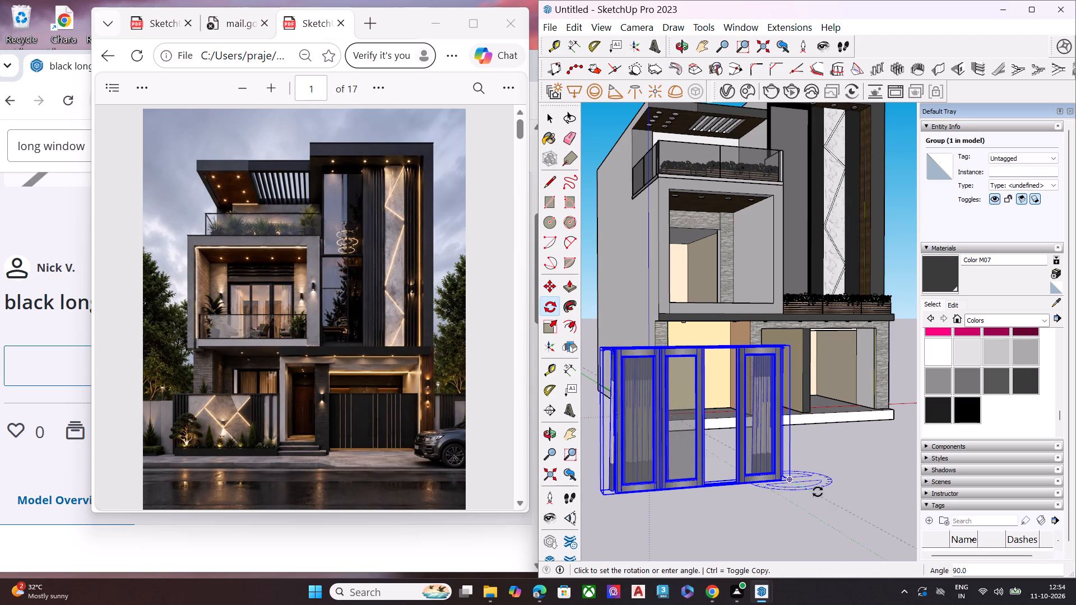
Explode the imported window group standing on the ground in front of the house.
{"action": "scroll", "coordinate": [733, 476], "scroll_direction": "down", "scroll_amount": 2}
{"action": "scroll", "coordinate": [733, 476], "scroll_direction": "up", "scroll_amount": 1}
{"action": "scroll", "coordinate": [733, 476], "scroll_direction": "down", "scroll_amount": 2}
{"action": "middle_click_drag", "start_coordinate": [765, 472], "coordinate": [662, 485]}
{"action": "key", "text": "space"}
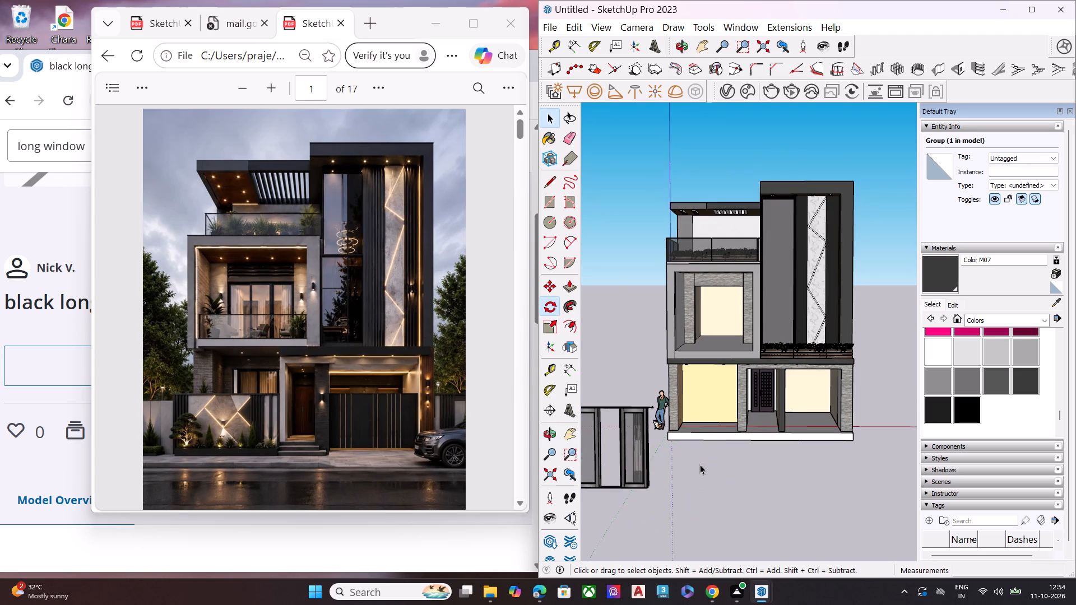
{"action": "key", "text": "m"}
{"action": "scroll", "coordinate": [639, 395], "scroll_direction": "up", "scroll_amount": 8}
{"action": "scroll", "coordinate": [679, 426], "scroll_direction": "down", "scroll_amount": 2}
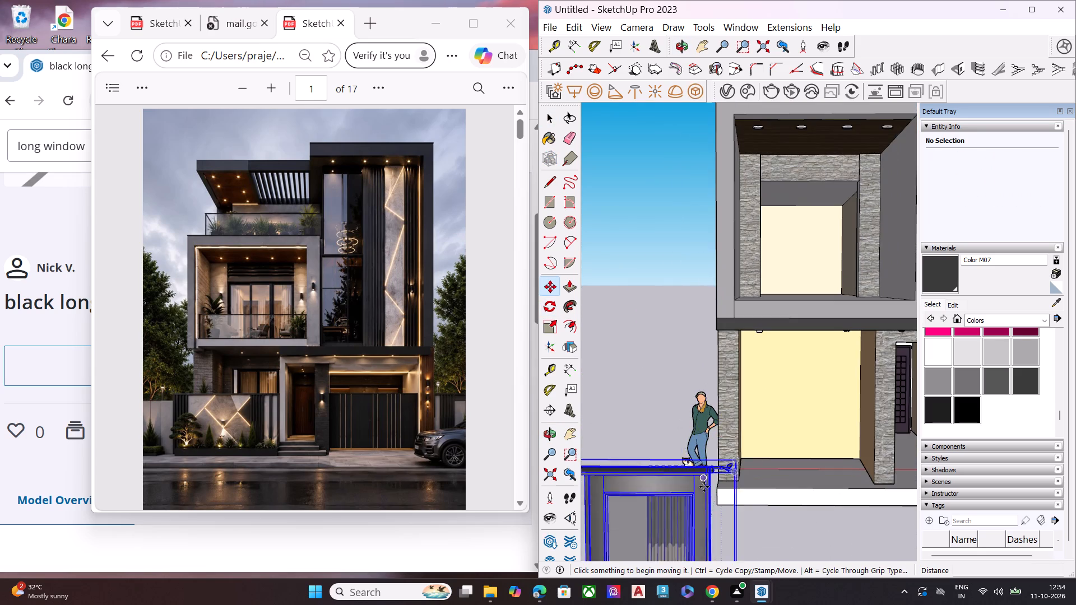
{"action": "scroll", "coordinate": [704, 489], "scroll_direction": "up", "scroll_amount": 6}
{"action": "scroll", "coordinate": [747, 454], "scroll_direction": "up", "scroll_amount": 4}
{"action": "scroll", "coordinate": [790, 452], "scroll_direction": "down", "scroll_amount": 3}
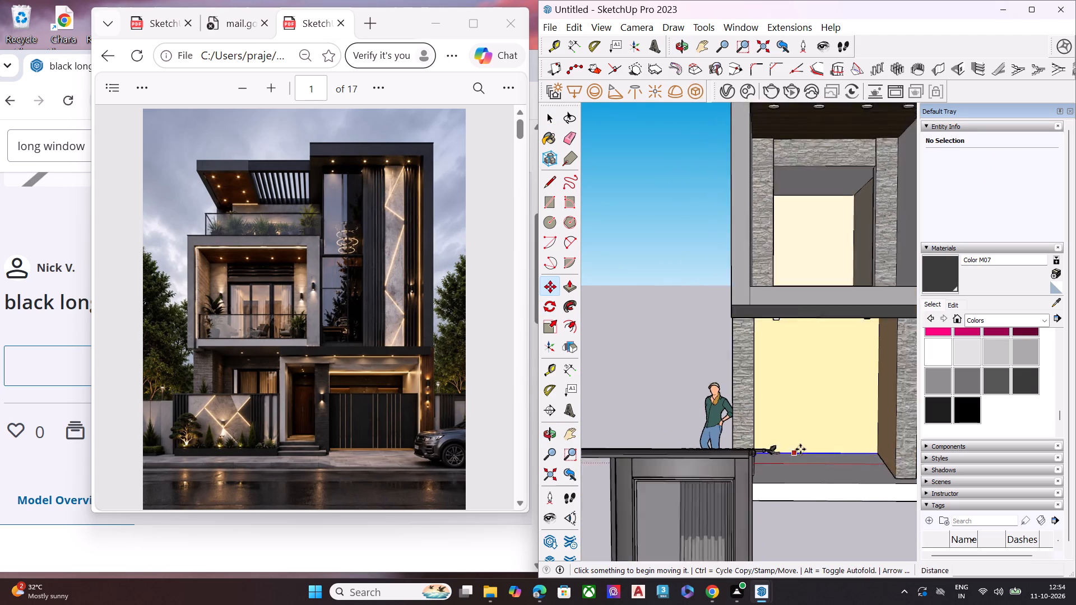
{"action": "scroll", "coordinate": [800, 449], "scroll_direction": "down", "scroll_amount": 3}
{"action": "key", "text": "space"}
{"action": "left_click", "coordinate": [769, 458]}
{"action": "right_click", "coordinate": [769, 458]}
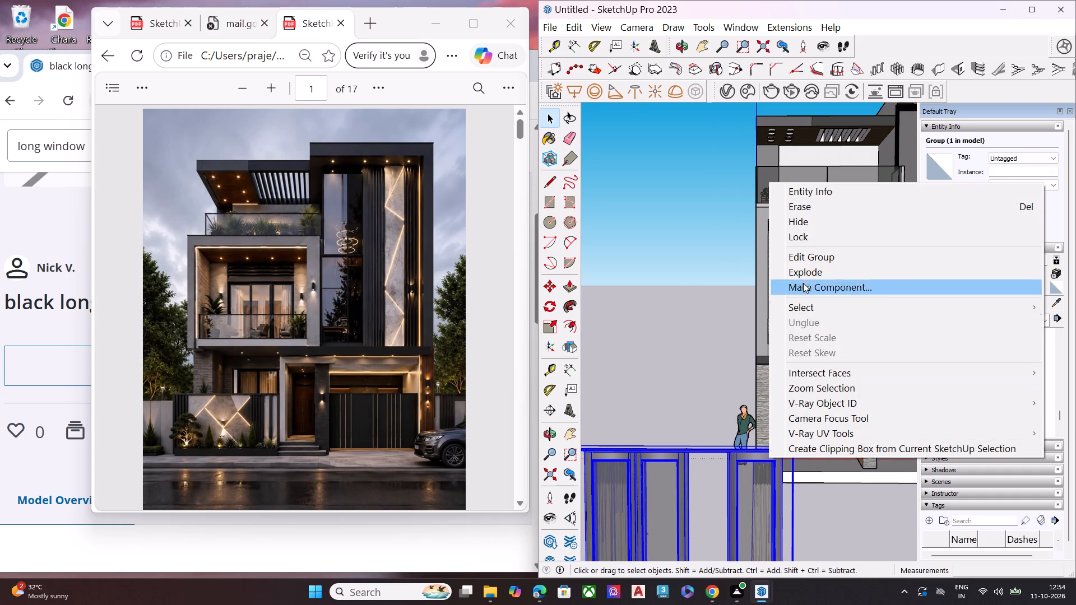
{"action": "left_click", "coordinate": [805, 270]}
Scale the curtain and rod group to about 0.96 along the red axis, bringing one end in to the window frame's outer edge.
{"action": "scroll", "coordinate": [781, 460], "scroll_direction": "up", "scroll_amount": 6}
{"action": "left_click", "coordinate": [795, 441]}
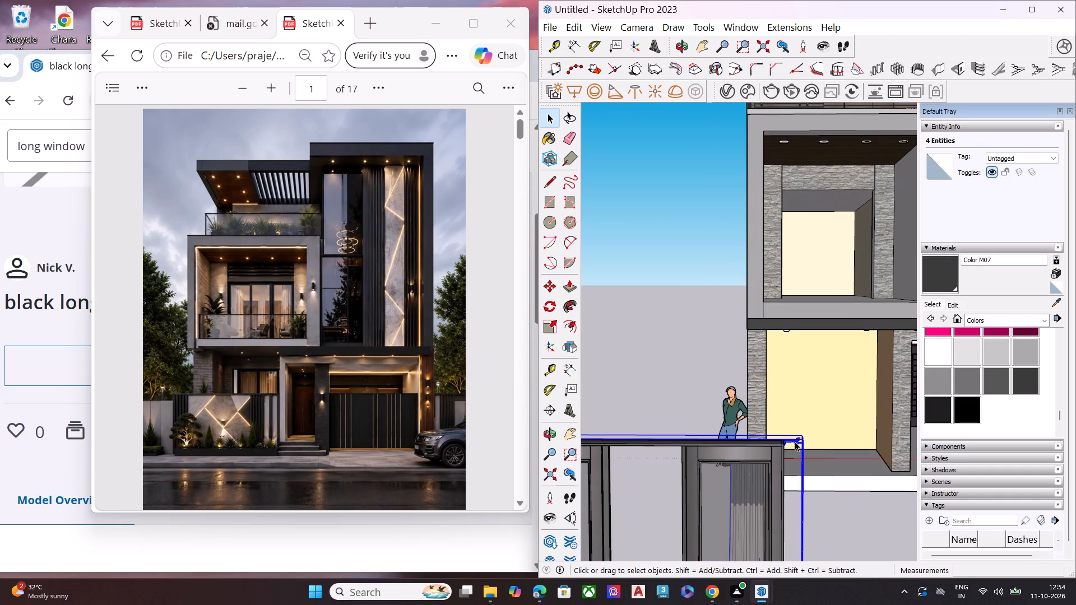
{"action": "middle_click_drag", "start_coordinate": [795, 441], "coordinate": [788, 604]}
{"action": "key", "text": "s"}
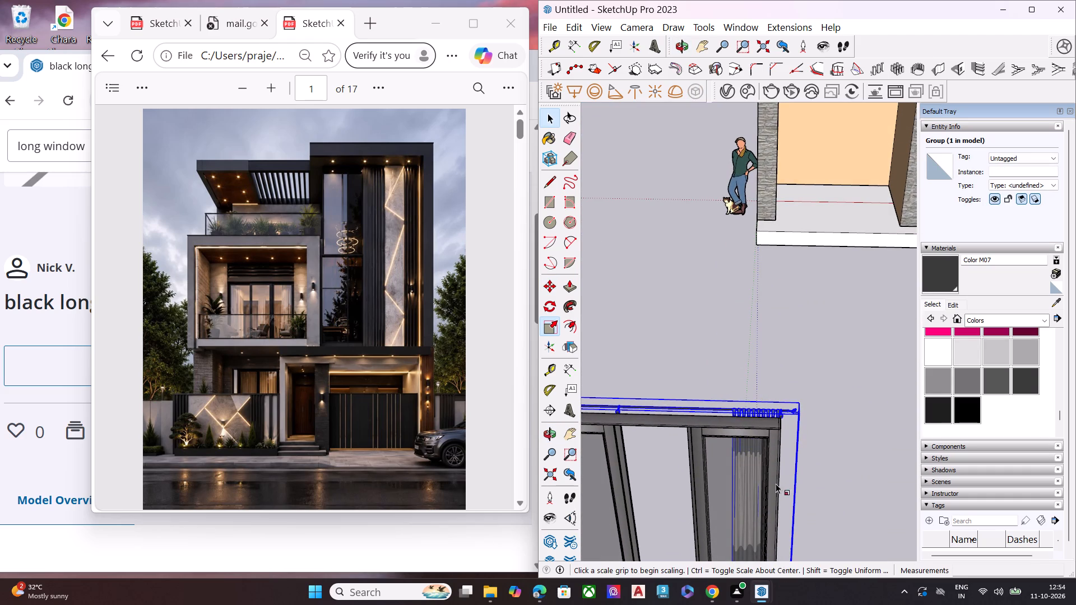
{"action": "scroll", "coordinate": [783, 406], "scroll_direction": "up", "scroll_amount": 1}
{"action": "scroll", "coordinate": [783, 406], "scroll_direction": "down", "scroll_amount": 1}
{"action": "scroll", "coordinate": [783, 406], "scroll_direction": "up", "scroll_amount": 7}
{"action": "left_click", "coordinate": [865, 416]}
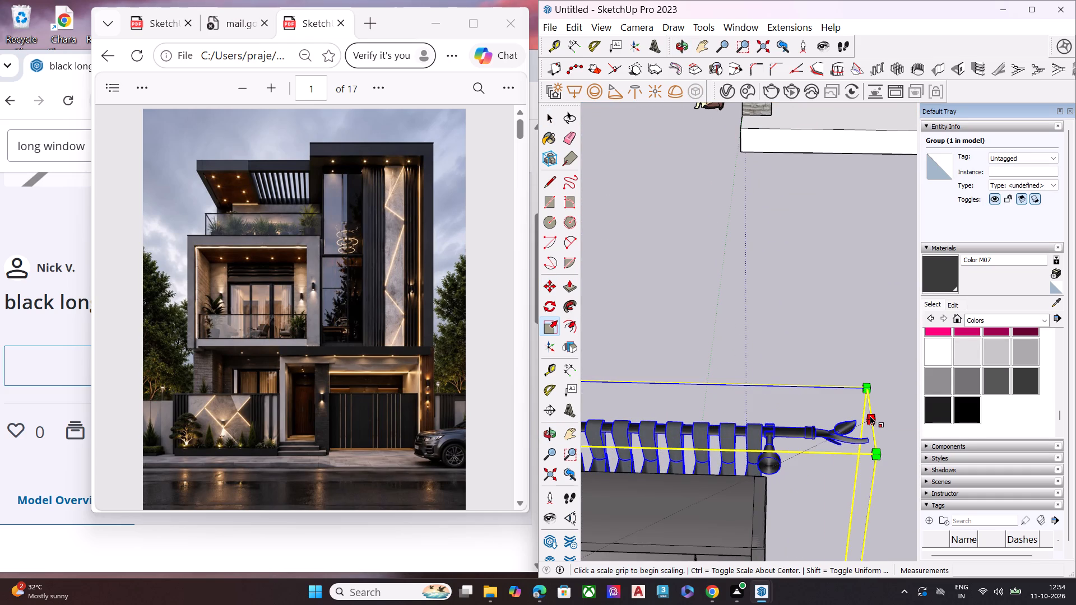
{"action": "scroll", "coordinate": [860, 402], "scroll_direction": "down", "scroll_amount": 7}
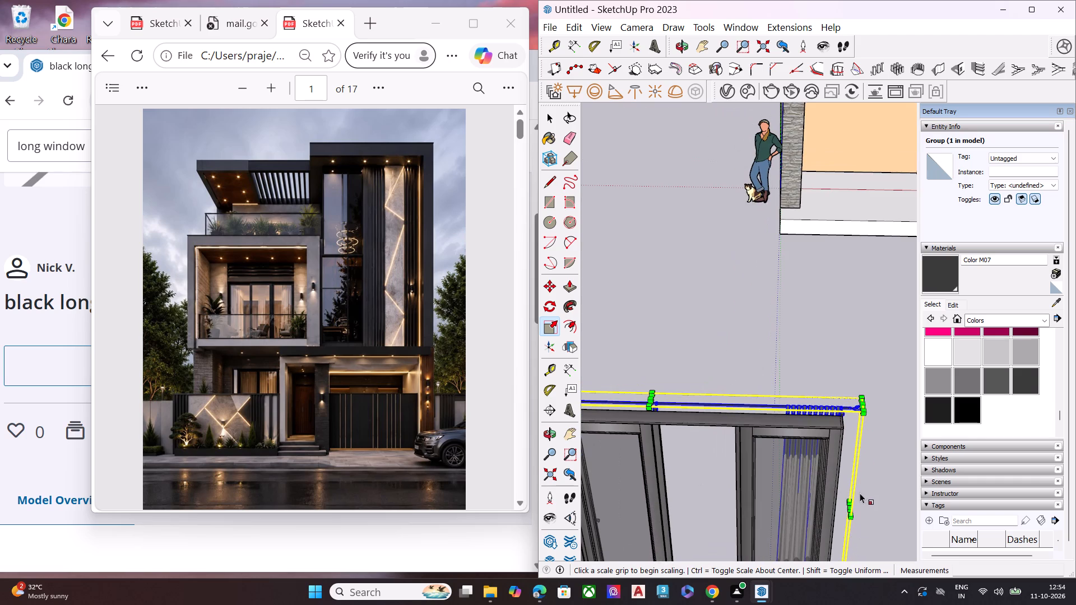
{"action": "left_click", "coordinate": [849, 508]}
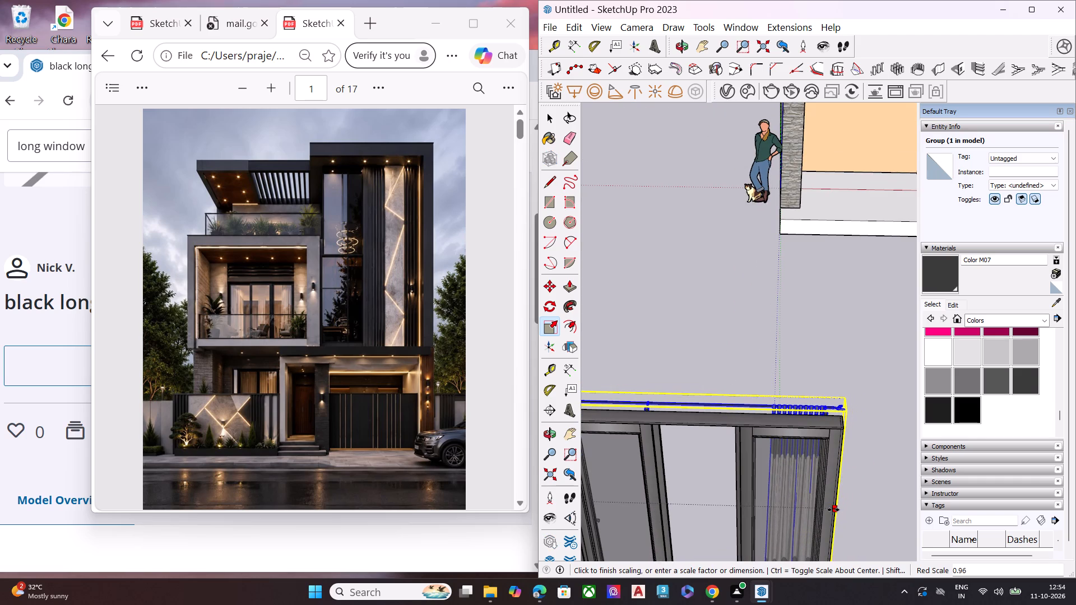
{"action": "left_click", "coordinate": [833, 510]}
Scale the curtain group from its opposite end to about 0.94 along the red axis to match the frame's other edge.
{"action": "scroll", "coordinate": [872, 465], "scroll_direction": "down", "scroll_amount": 6}
{"action": "scroll", "coordinate": [692, 486], "scroll_direction": "up", "scroll_amount": 8}
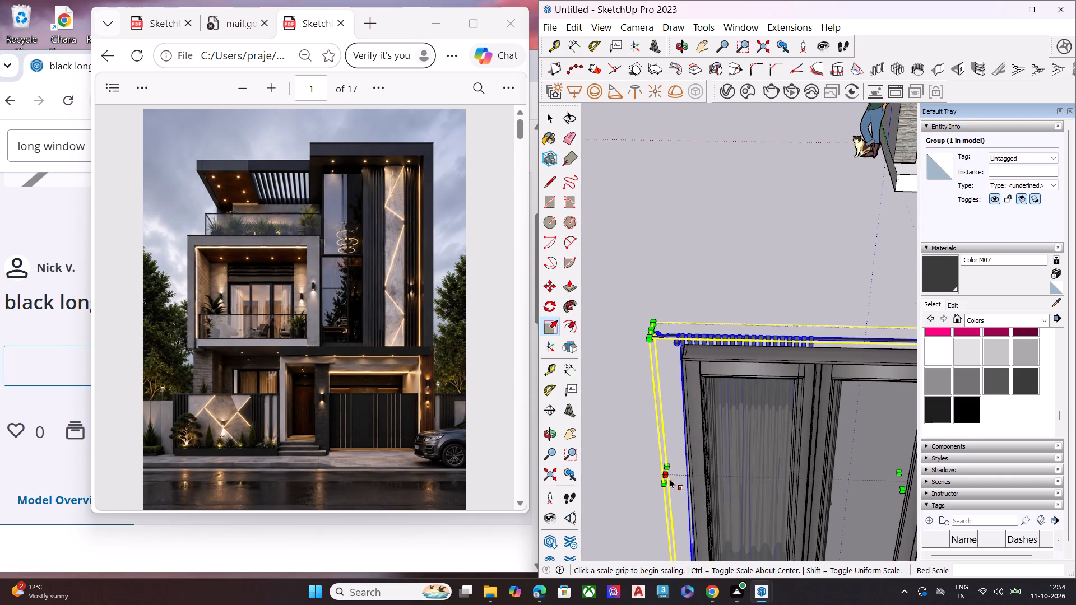
{"action": "scroll", "coordinate": [669, 478], "scroll_direction": "up", "scroll_amount": 2}
{"action": "scroll", "coordinate": [669, 478], "scroll_direction": "down", "scroll_amount": 1}
{"action": "scroll", "coordinate": [669, 478], "scroll_direction": "up", "scroll_amount": 4}
{"action": "left_click", "coordinate": [660, 468]}
{"action": "left_click", "coordinate": [722, 469]}
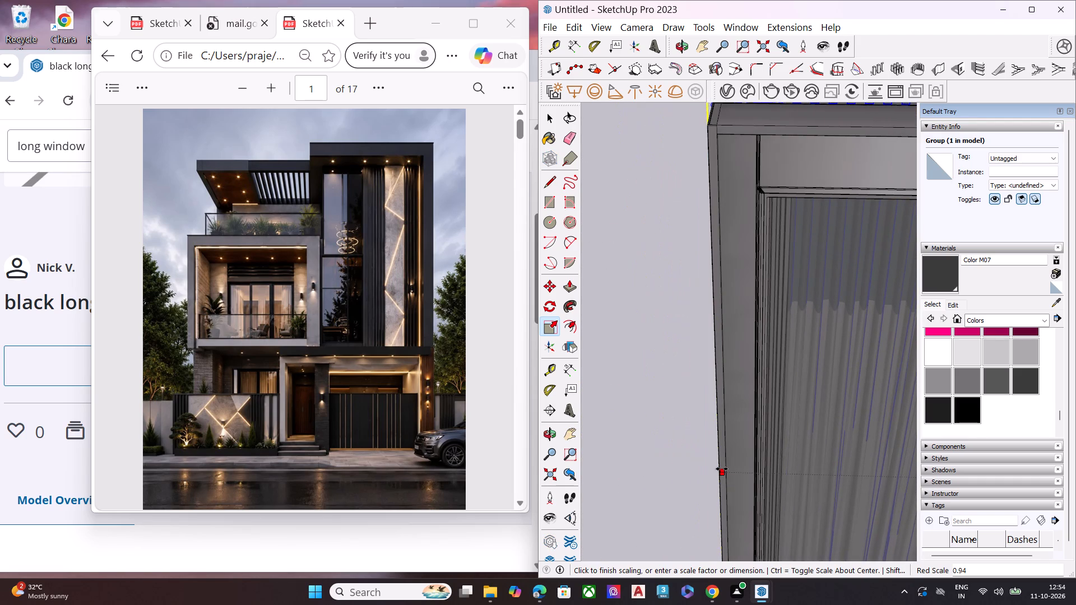
Combine the window frame, panels and curtain pieces into a single group.
{"action": "scroll", "coordinate": [646, 449], "scroll_direction": "down", "scroll_amount": 11}
{"action": "scroll", "coordinate": [666, 428], "scroll_direction": "up", "scroll_amount": 1}
{"action": "scroll", "coordinate": [667, 428], "scroll_direction": "down", "scroll_amount": 3}
{"action": "scroll", "coordinate": [876, 441], "scroll_direction": "up", "scroll_amount": 1}
{"action": "middle_click_drag", "start_coordinate": [876, 441], "coordinate": [827, 466]}
{"action": "scroll", "coordinate": [827, 466], "scroll_direction": "up", "scroll_amount": 3}
{"action": "key", "text": "space"}
{"action": "left_click", "coordinate": [788, 341]}
{"action": "left_click", "coordinate": [781, 394]}
{"action": "left_click", "coordinate": [792, 385]}
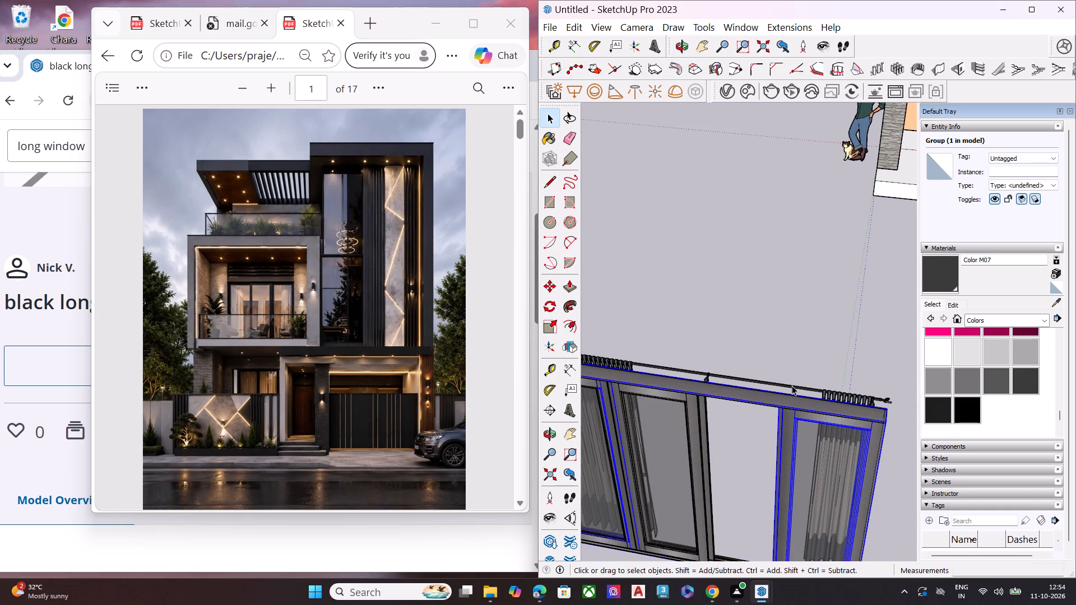
{"action": "left_click", "coordinate": [797, 398], "text": "ctrl"}
{"action": "scroll", "coordinate": [836, 362], "scroll_direction": "down", "scroll_amount": 7}
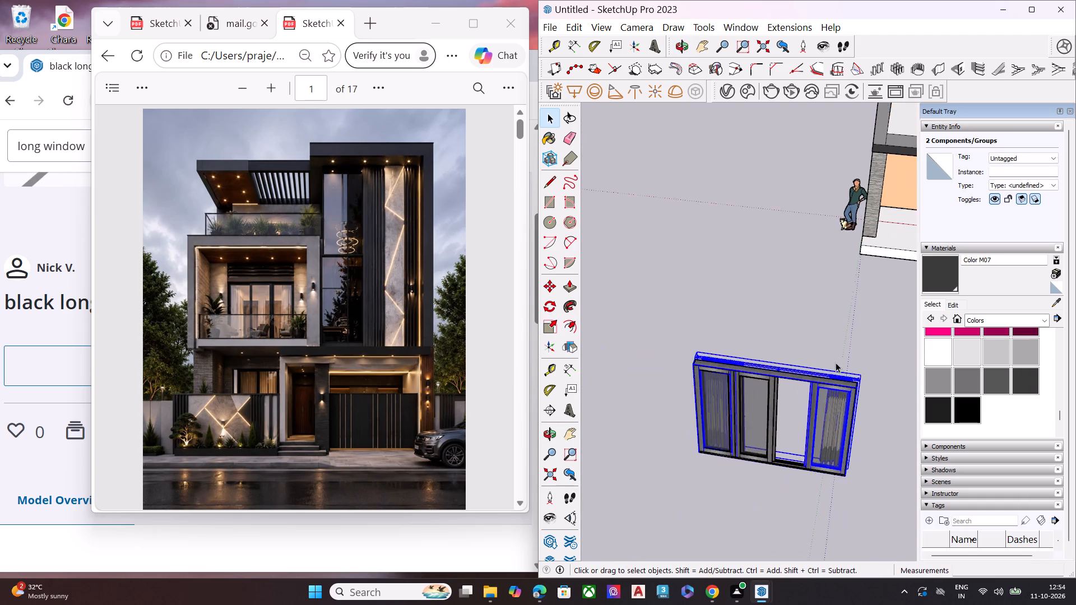
{"action": "scroll", "coordinate": [836, 362], "scroll_direction": "down", "scroll_amount": 2}
{"action": "left_click_drag", "start_coordinate": [715, 333], "coordinate": [868, 476]}
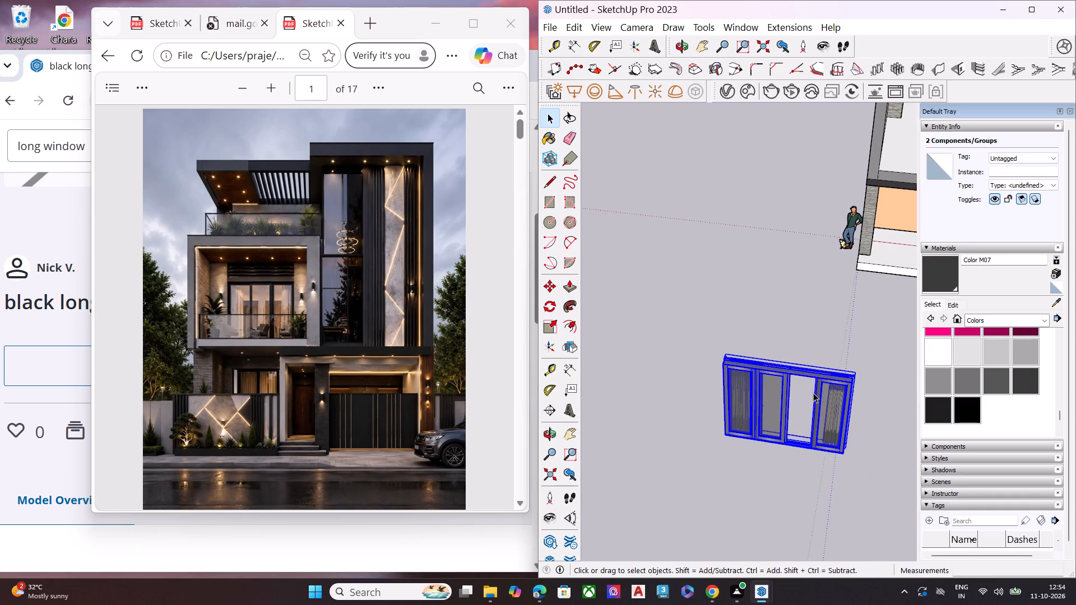
{"action": "right_click", "coordinate": [813, 393]}
{"action": "left_click", "coordinate": [844, 224]}
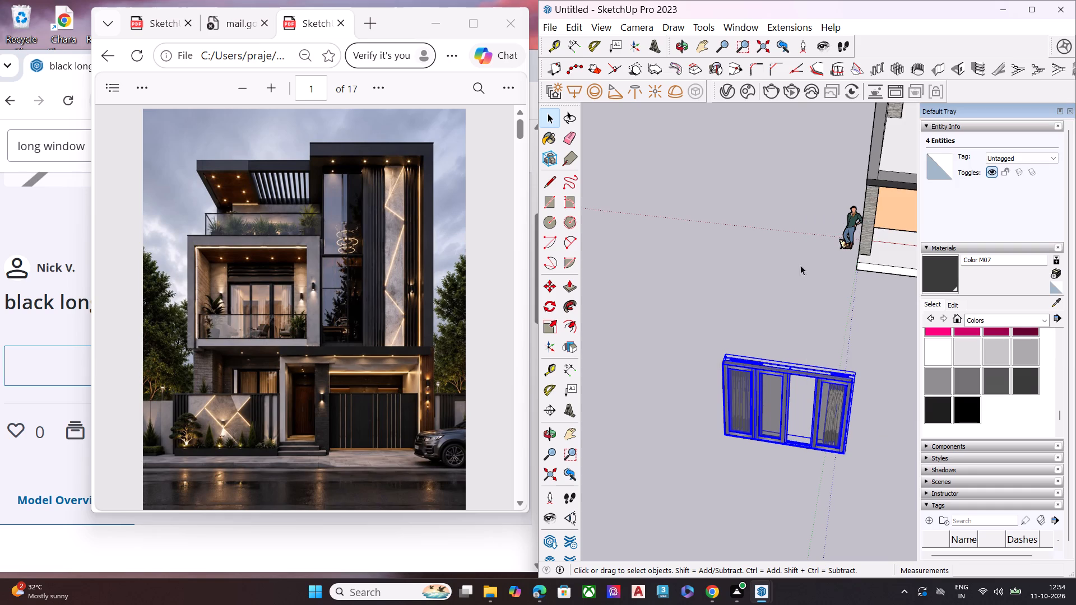
Move the window group by its upper corner to the top-floor terrace, at the back wall's upper inner corner under the ceiling.
{"action": "scroll", "coordinate": [844, 368], "scroll_direction": "up", "scroll_amount": 6}
{"action": "key", "text": "m"}
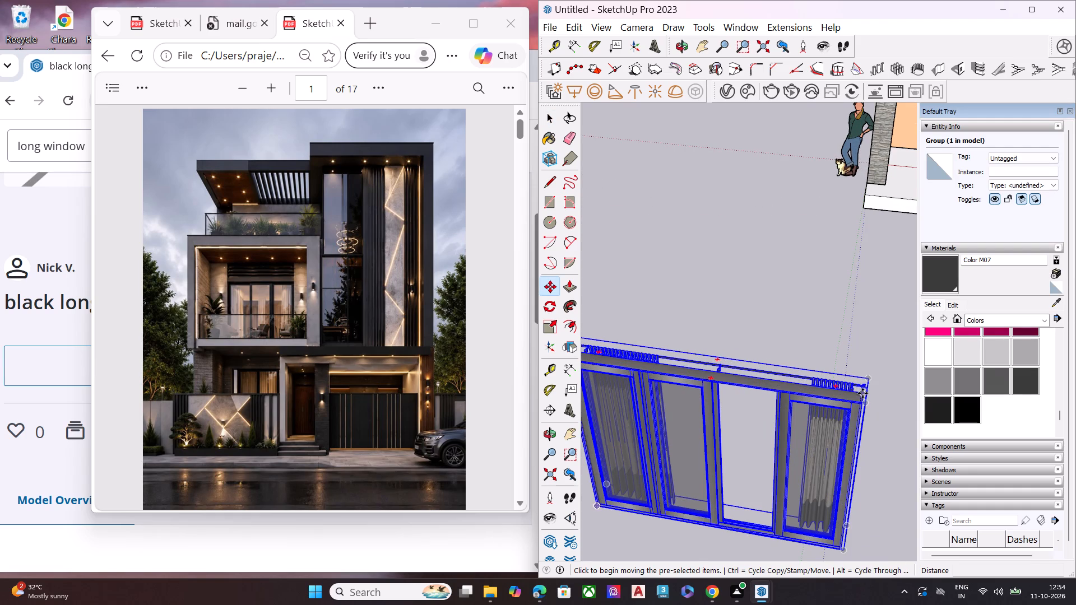
{"action": "left_click", "coordinate": [862, 393]}
{"action": "scroll", "coordinate": [716, 345], "scroll_direction": "down", "scroll_amount": 8}
{"action": "scroll", "coordinate": [721, 370], "scroll_direction": "up", "scroll_amount": 1}
{"action": "scroll", "coordinate": [722, 371], "scroll_direction": "down", "scroll_amount": 5}
{"action": "scroll", "coordinate": [725, 374], "scroll_direction": "up", "scroll_amount": 1}
{"action": "scroll", "coordinate": [725, 374], "scroll_direction": "down", "scroll_amount": 9}
{"action": "middle_click_drag", "start_coordinate": [774, 394], "coordinate": [796, 318]}
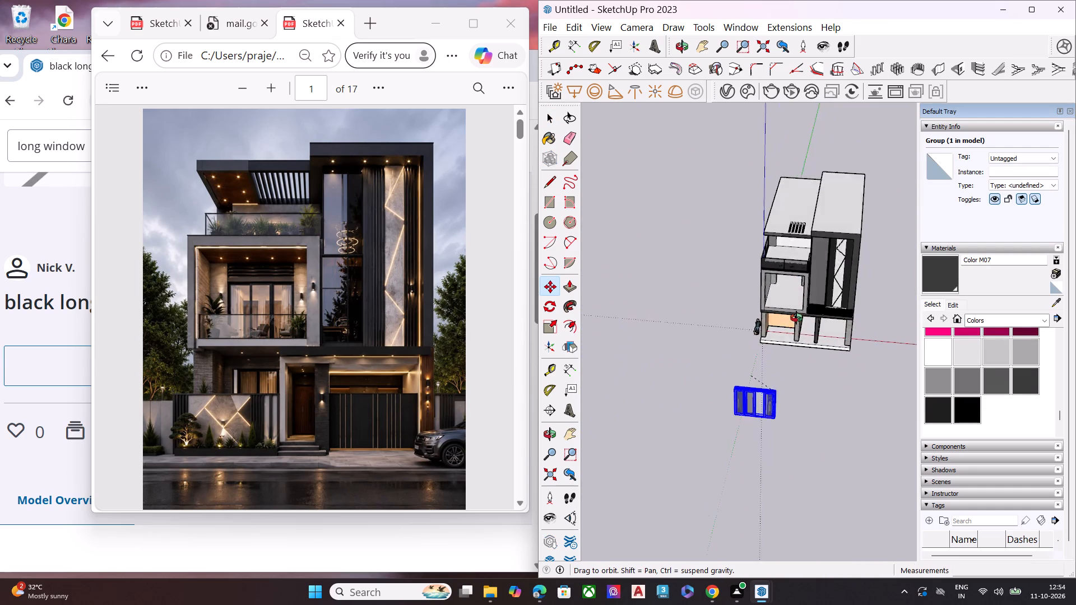
{"action": "middle_click_drag", "start_coordinate": [796, 318], "coordinate": [813, 227]}
{"action": "scroll", "coordinate": [813, 248], "scroll_direction": "up", "scroll_amount": 9}
{"action": "scroll", "coordinate": [780, 254], "scroll_direction": "up", "scroll_amount": 19}
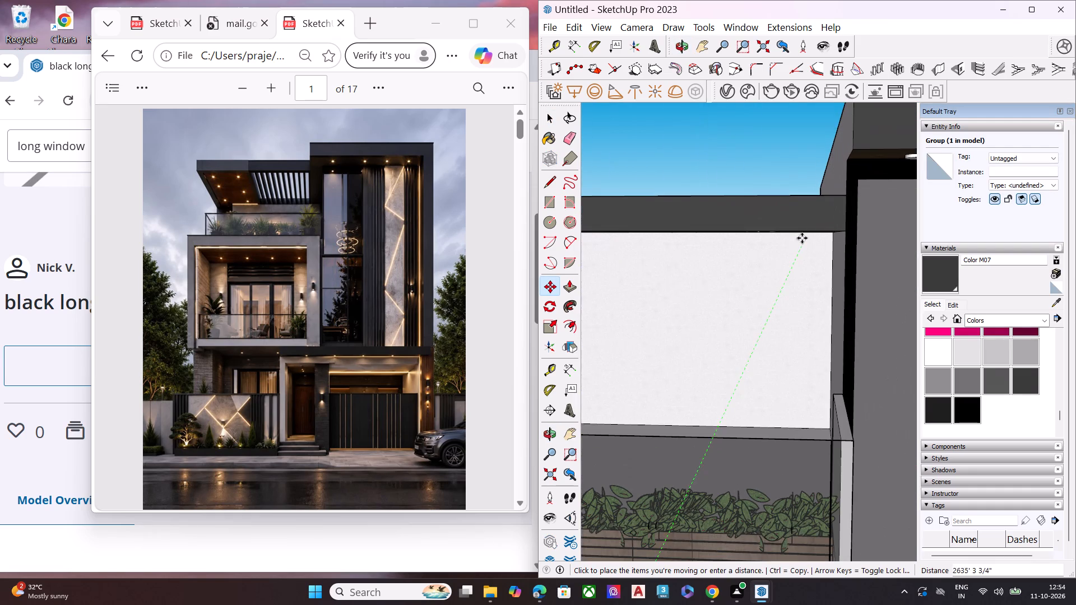
{"action": "middle_click_drag", "start_coordinate": [827, 236], "coordinate": [841, 215]}
{"action": "scroll", "coordinate": [827, 238], "scroll_direction": "up", "scroll_amount": 6}
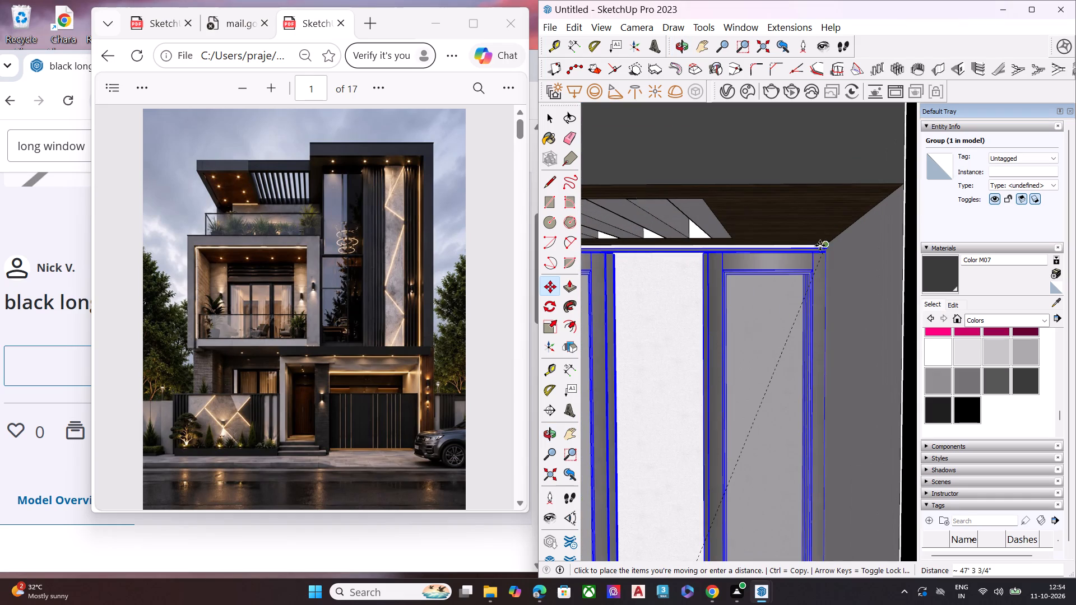
{"action": "left_click", "coordinate": [827, 241]}
Move the window group about 1' 1 1/8" forward from the terrace's back wall.
{"action": "scroll", "coordinate": [849, 248], "scroll_direction": "down", "scroll_amount": 8}
{"action": "middle_click_drag", "start_coordinate": [707, 336], "coordinate": [954, 360]}
{"action": "scroll", "coordinate": [955, 359], "scroll_direction": "up", "scroll_amount": 1}
{"action": "scroll", "coordinate": [837, 332], "scroll_direction": "down", "scroll_amount": 8}
{"action": "scroll", "coordinate": [700, 351], "scroll_direction": "up", "scroll_amount": 9}
{"action": "middle_click_drag", "start_coordinate": [711, 334], "coordinate": [735, 331]}
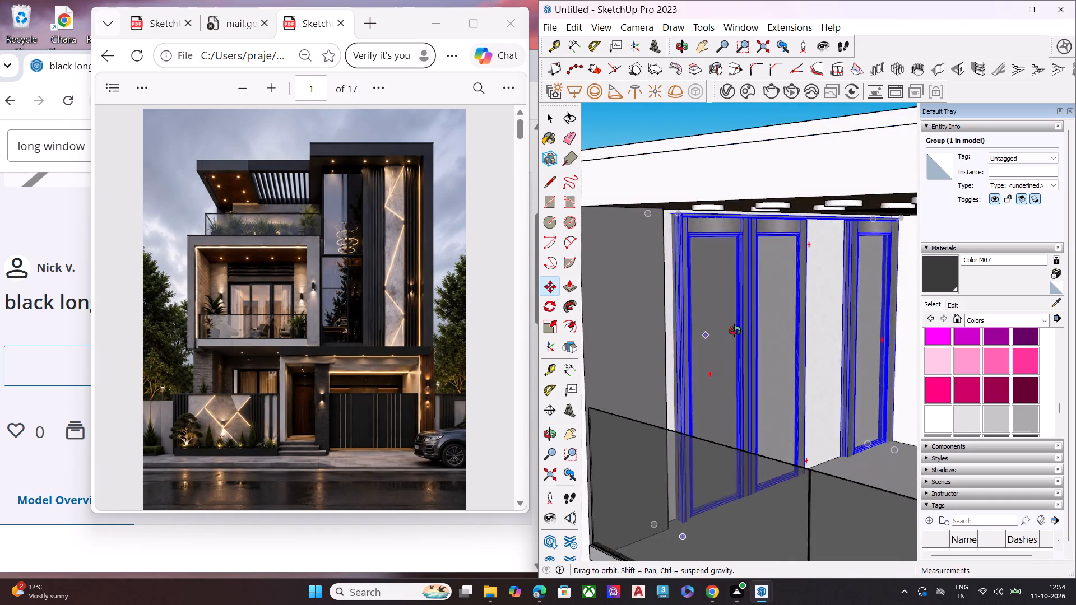
{"action": "middle_click_drag", "start_coordinate": [735, 331], "coordinate": [796, 302]}
{"action": "scroll", "coordinate": [785, 310], "scroll_direction": "up", "scroll_amount": 1}
{"action": "scroll", "coordinate": [635, 264], "scroll_direction": "up", "scroll_amount": 5}
{"action": "scroll", "coordinate": [642, 264], "scroll_direction": "down", "scroll_amount": 1}
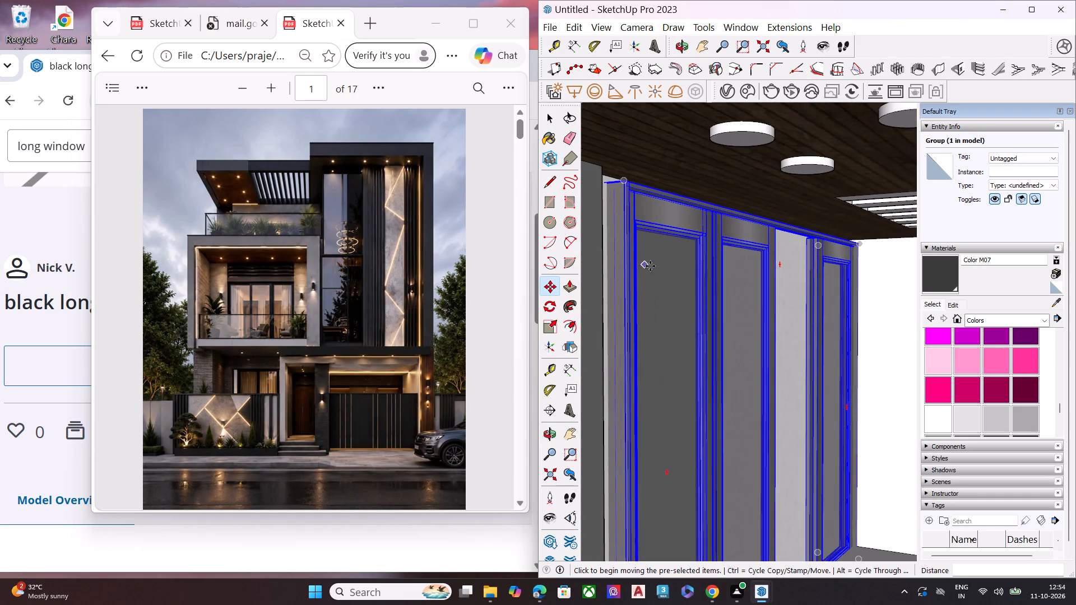
{"action": "scroll", "coordinate": [650, 266], "scroll_direction": "down", "scroll_amount": 1}
{"action": "key", "text": "m"}
{"action": "left_click", "coordinate": [626, 190]}
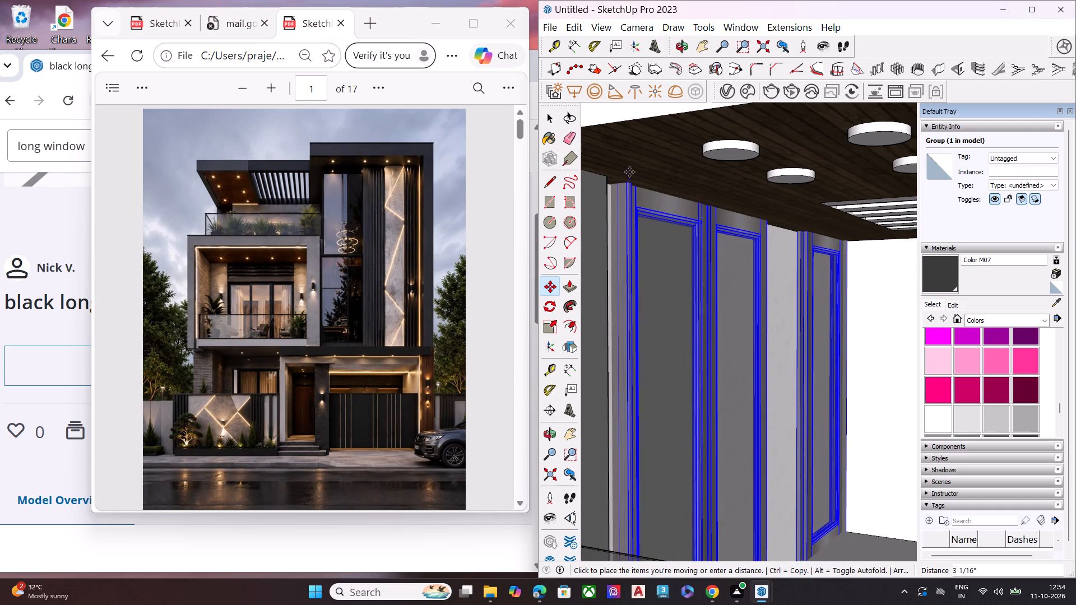
{"action": "middle_click_drag", "start_coordinate": [656, 167], "coordinate": [756, 182]}
{"action": "scroll", "coordinate": [694, 170], "scroll_direction": "down", "scroll_amount": 7}
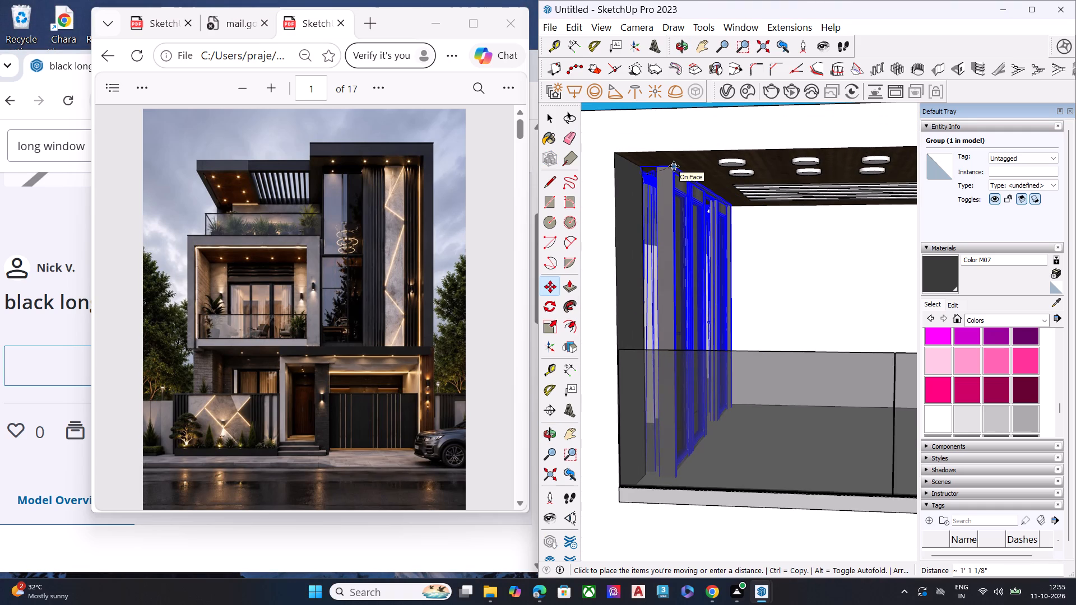
{"action": "left_click", "coordinate": [674, 166]}
{"action": "middle_click_drag", "start_coordinate": [652, 212], "coordinate": [705, 240]}
{"action": "key", "text": "space"}
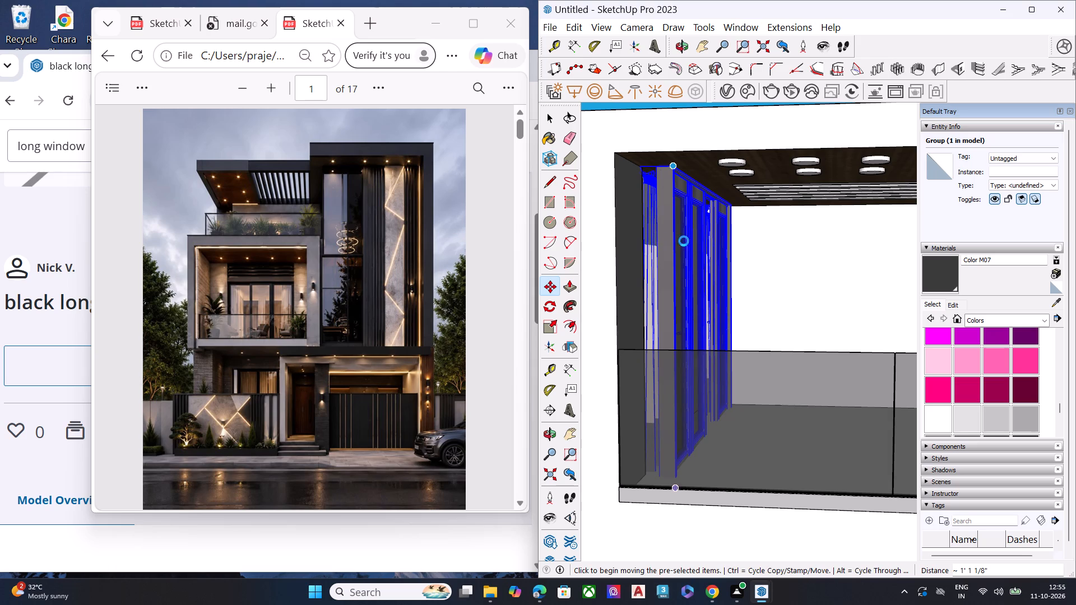
{"action": "key", "text": "space"}
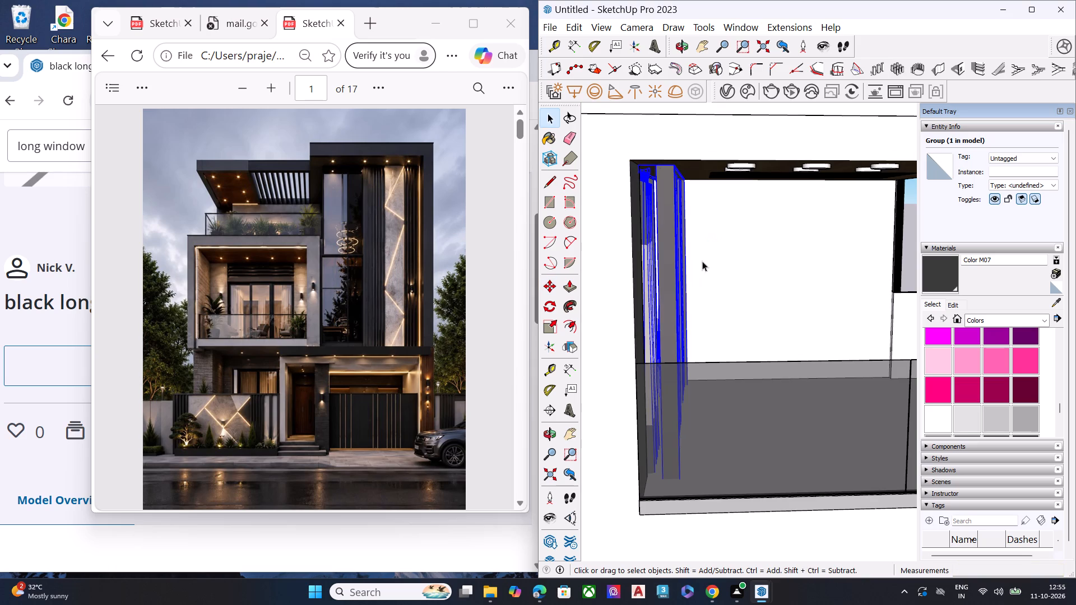
Move the window group about 3' 3 3/16" farther away from the terrace's back wall.
{"action": "middle_click_drag", "start_coordinate": [672, 278], "coordinate": [579, 290]}
{"action": "key", "text": "m"}
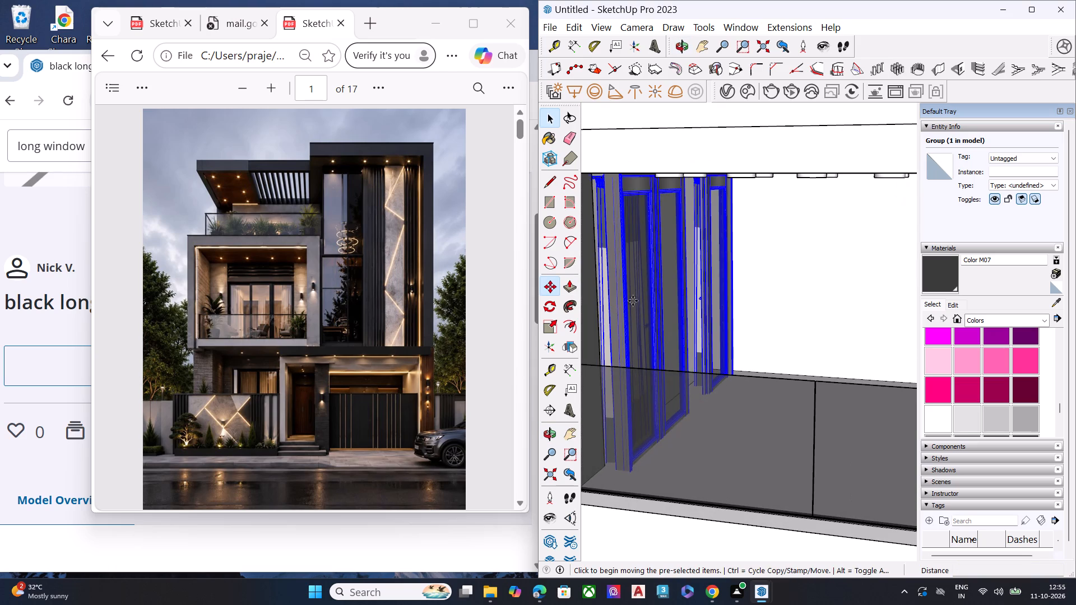
{"action": "left_click", "coordinate": [639, 311]}
{"action": "key", "text": "space"}
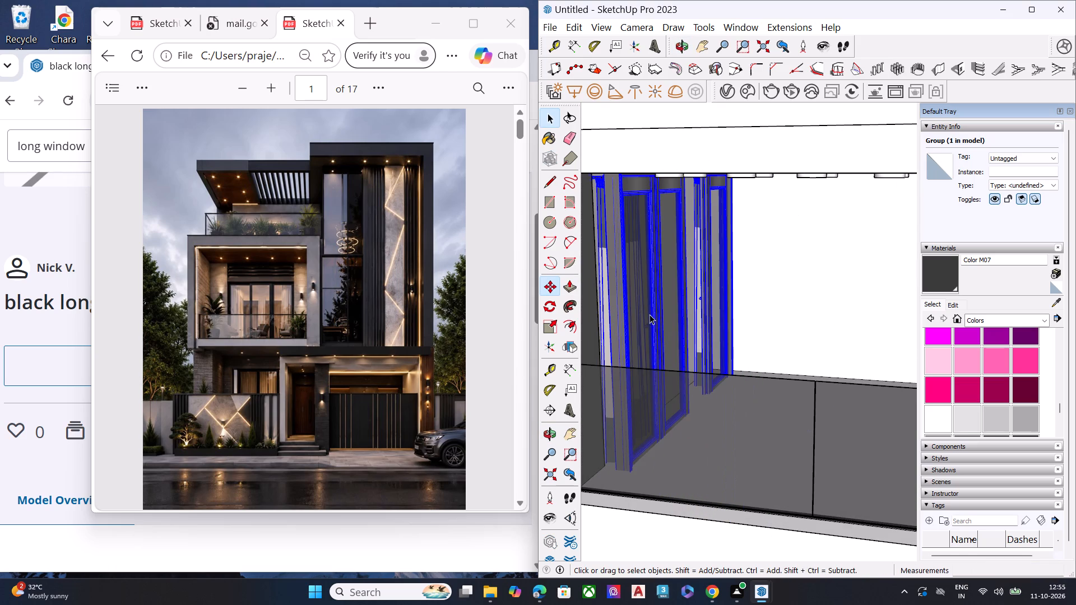
{"action": "key", "text": "m"}
{"action": "left_click", "coordinate": [625, 327]}
{"action": "left_click", "coordinate": [735, 350]}
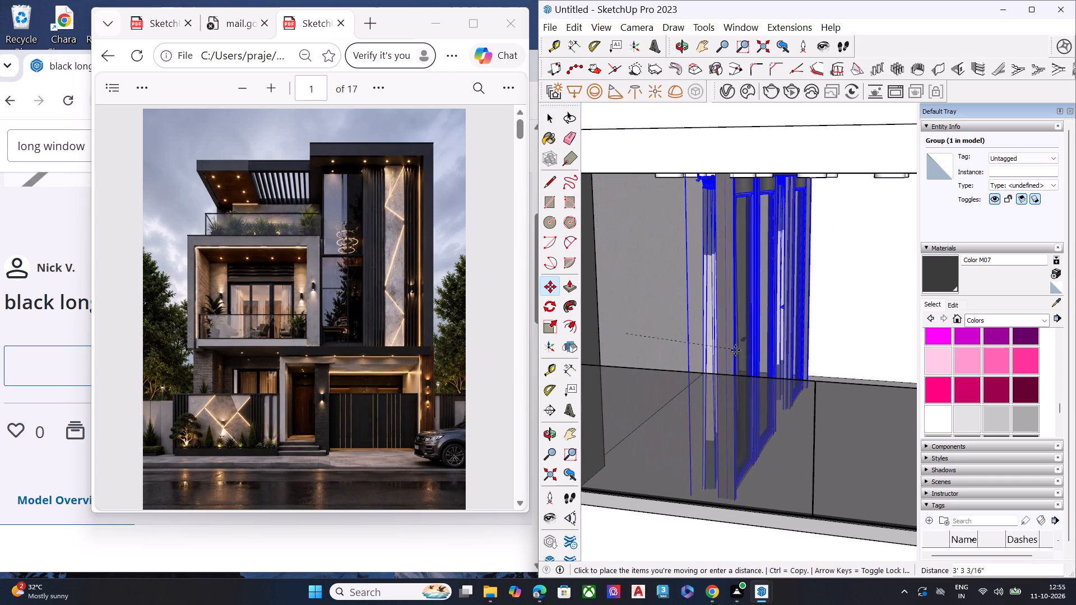
{"action": "key", "text": "space"}
Push the terrace's back wall face about 11" away from the window with Push/Pull.
{"action": "left_click", "coordinate": [634, 339]}
{"action": "key", "text": "p"}
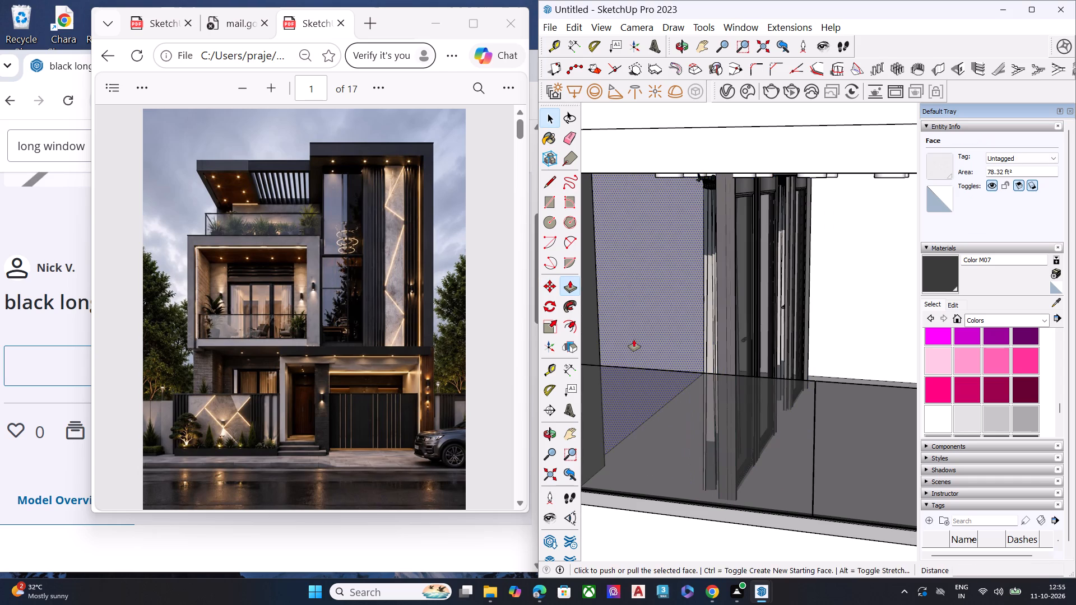
{"action": "left_click", "coordinate": [634, 339]}
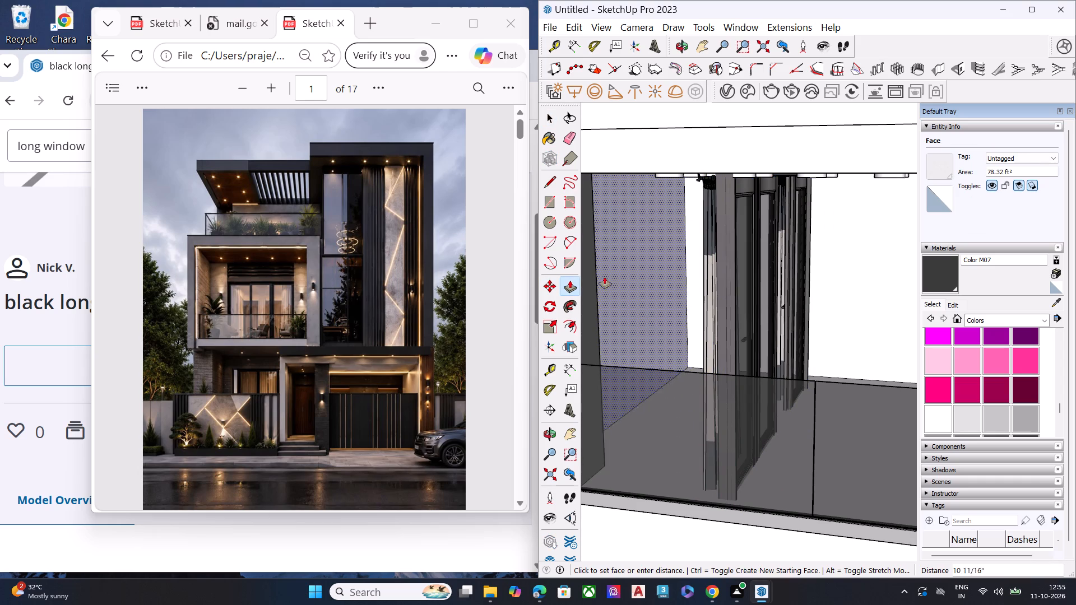
{"action": "left_click", "coordinate": [598, 266]}
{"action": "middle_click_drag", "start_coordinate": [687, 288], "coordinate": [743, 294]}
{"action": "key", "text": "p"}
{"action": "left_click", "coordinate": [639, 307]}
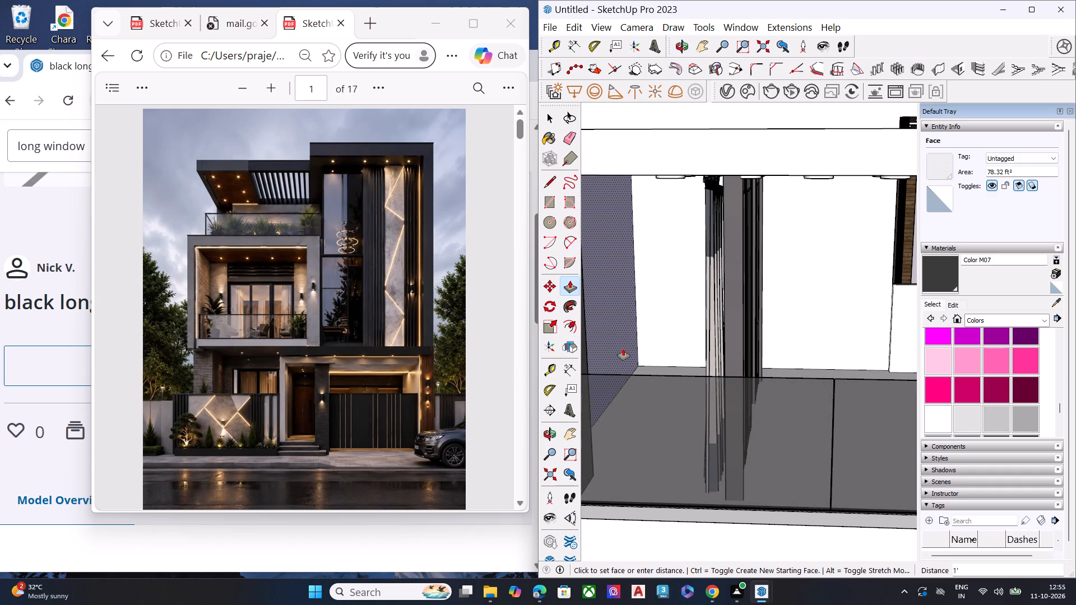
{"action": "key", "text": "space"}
Push the terrace's back wall face about 3' 4 1/2" farther back behind the window.
{"action": "middle_click_drag", "start_coordinate": [679, 332], "coordinate": [518, 388]}
{"action": "scroll", "coordinate": [729, 290], "scroll_direction": "down", "scroll_amount": 6}
{"action": "middle_click_drag", "start_coordinate": [790, 380], "coordinate": [657, 314]}
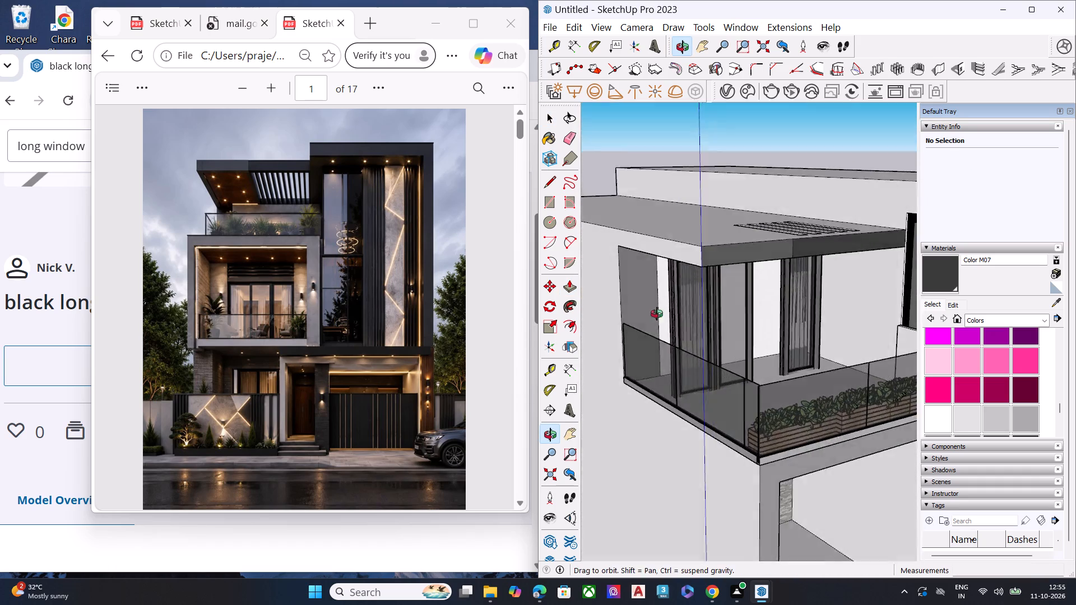
{"action": "middle_click_drag", "start_coordinate": [657, 314], "coordinate": [545, 286]}
{"action": "scroll", "coordinate": [844, 292], "scroll_direction": "up", "scroll_amount": 4}
{"action": "scroll", "coordinate": [907, 292], "scroll_direction": "down", "scroll_amount": 1}
{"action": "scroll", "coordinate": [904, 292], "scroll_direction": "up", "scroll_amount": 3}
{"action": "left_click", "coordinate": [696, 296]}
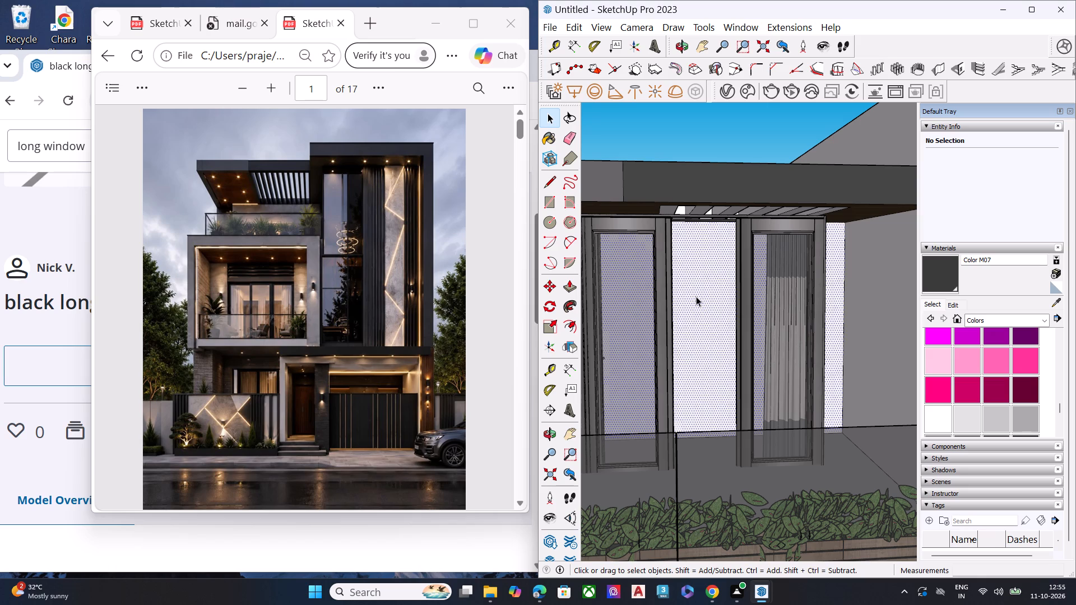
{"action": "key", "text": "p"}
{"action": "middle_click_drag", "start_coordinate": [854, 413], "coordinate": [845, 453]}
{"action": "scroll", "coordinate": [845, 453], "scroll_direction": "up", "scroll_amount": 3}
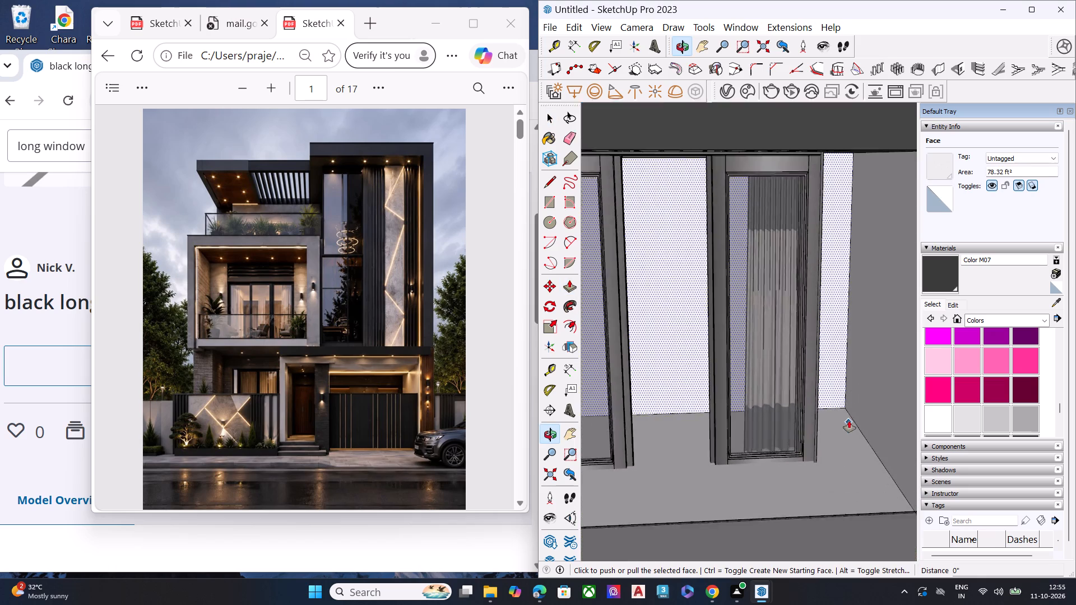
{"action": "scroll", "coordinate": [849, 421], "scroll_direction": "up", "scroll_amount": 2}
{"action": "left_click", "coordinate": [841, 399]}
{"action": "left_click", "coordinate": [823, 359]}
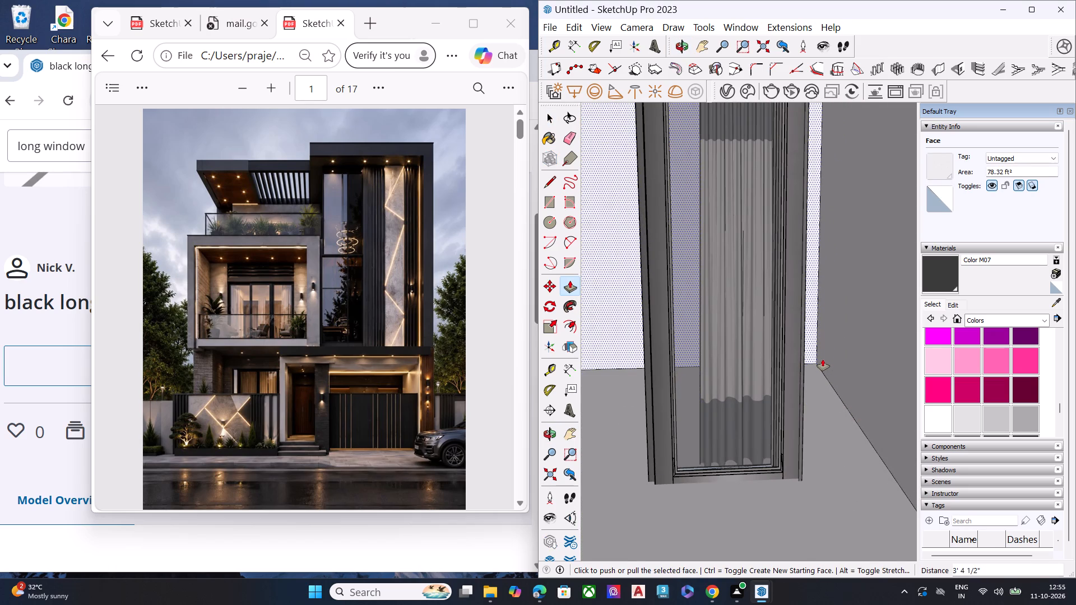
Move the window group about 2' 7 5/8" farther back on the top-floor terrace.
{"action": "scroll", "coordinate": [877, 375], "scroll_direction": "down", "scroll_amount": 6}
{"action": "key", "text": "space"}
{"action": "scroll", "coordinate": [712, 364], "scroll_direction": "down", "scroll_amount": 1}
{"action": "middle_click_drag", "start_coordinate": [740, 338], "coordinate": [815, 289]}
{"action": "scroll", "coordinate": [901, 285], "scroll_direction": "down", "scroll_amount": 9}
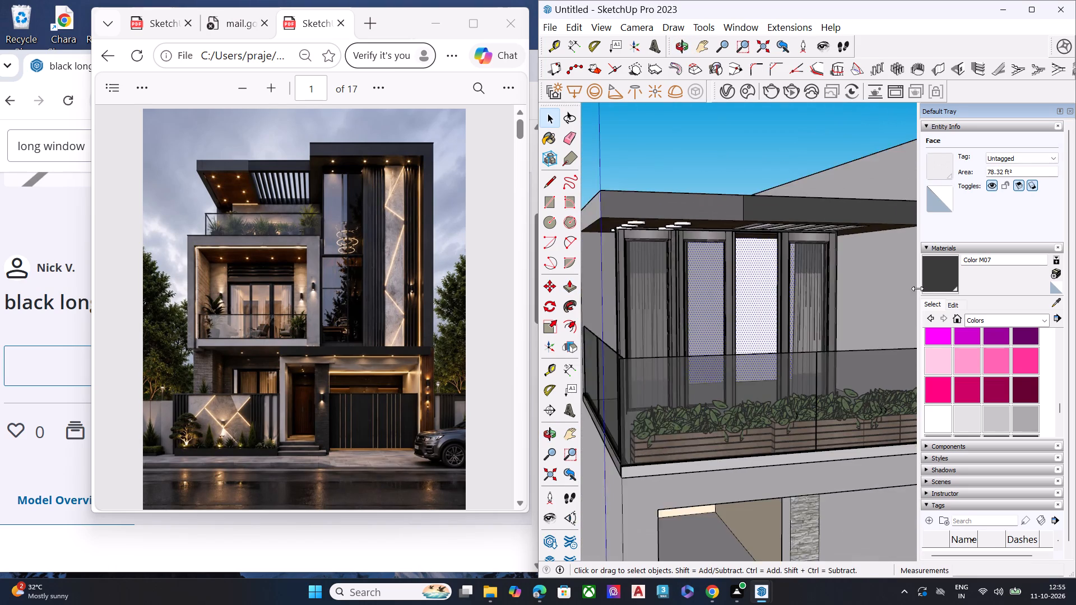
{"action": "left_click", "coordinate": [706, 141]}
{"action": "middle_click_drag", "start_coordinate": [650, 285], "coordinate": [865, 278]}
{"action": "scroll", "coordinate": [650, 285], "scroll_direction": "up", "scroll_amount": 6}
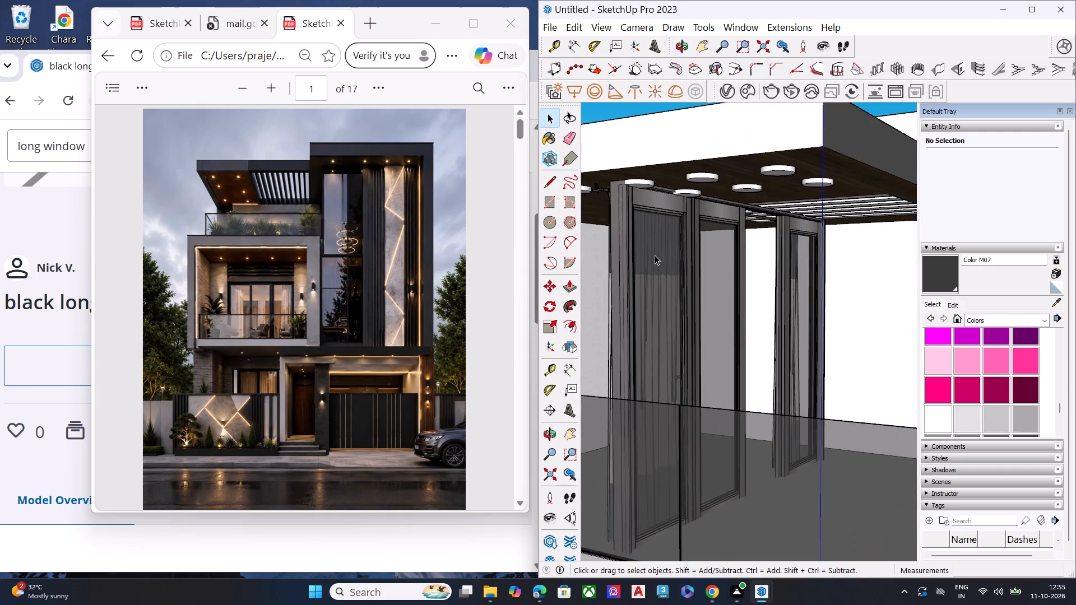
{"action": "left_click", "coordinate": [655, 255]}
{"action": "scroll", "coordinate": [706, 266], "scroll_direction": "down", "scroll_amount": 7}
{"action": "middle_click_drag", "start_coordinate": [603, 264], "coordinate": [709, 251]}
{"action": "scroll", "coordinate": [712, 238], "scroll_direction": "up", "scroll_amount": 6}
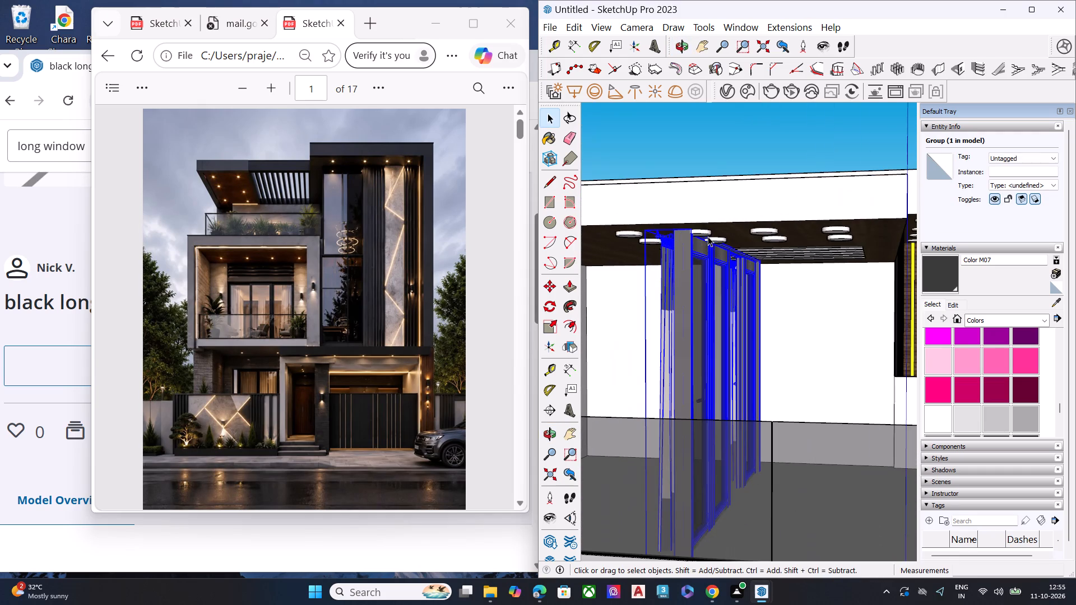
{"action": "key", "text": "m"}
{"action": "scroll", "coordinate": [658, 206], "scroll_direction": "up", "scroll_amount": 7}
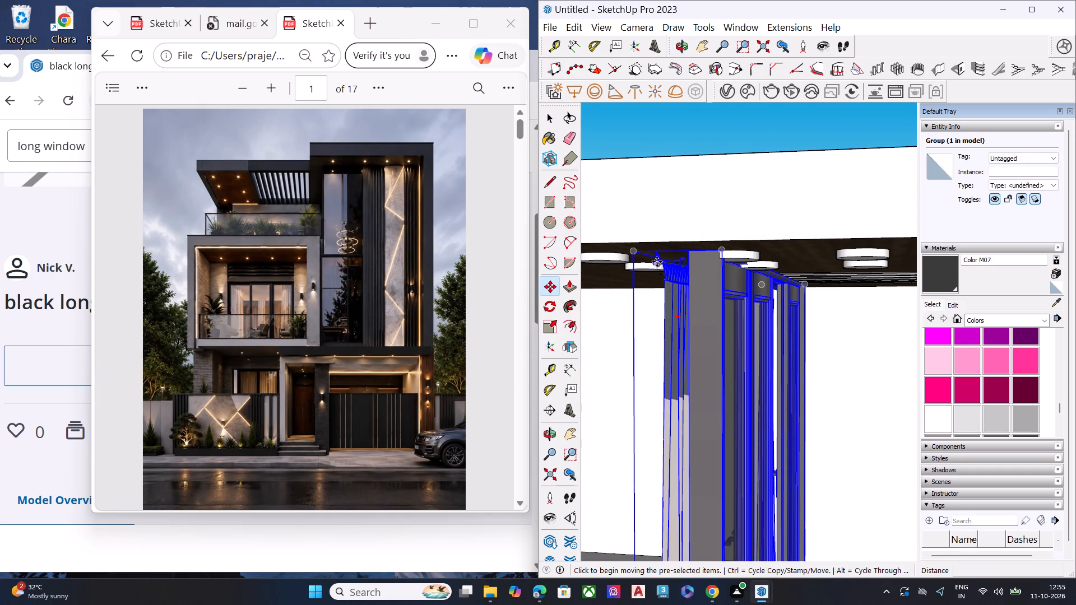
{"action": "left_click", "coordinate": [657, 262]}
{"action": "scroll", "coordinate": [780, 269], "scroll_direction": "down", "scroll_amount": 8}
{"action": "middle_click_drag", "start_coordinate": [656, 277], "coordinate": [683, 358]}
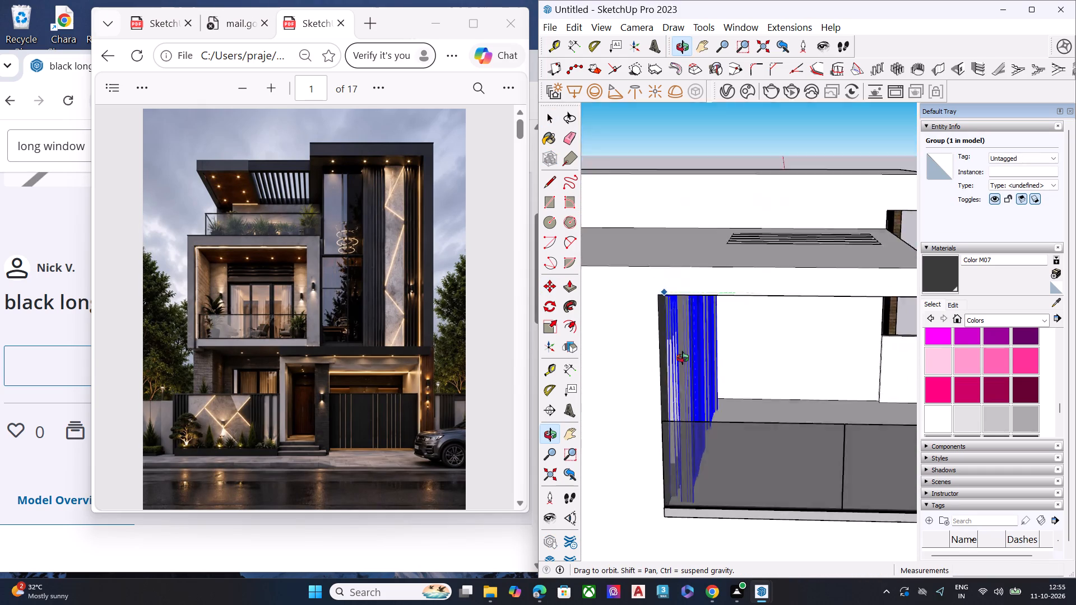
{"action": "middle_click_drag", "start_coordinate": [683, 358], "coordinate": [631, 304]}
{"action": "scroll", "coordinate": [652, 301], "scroll_direction": "up", "scroll_amount": 8}
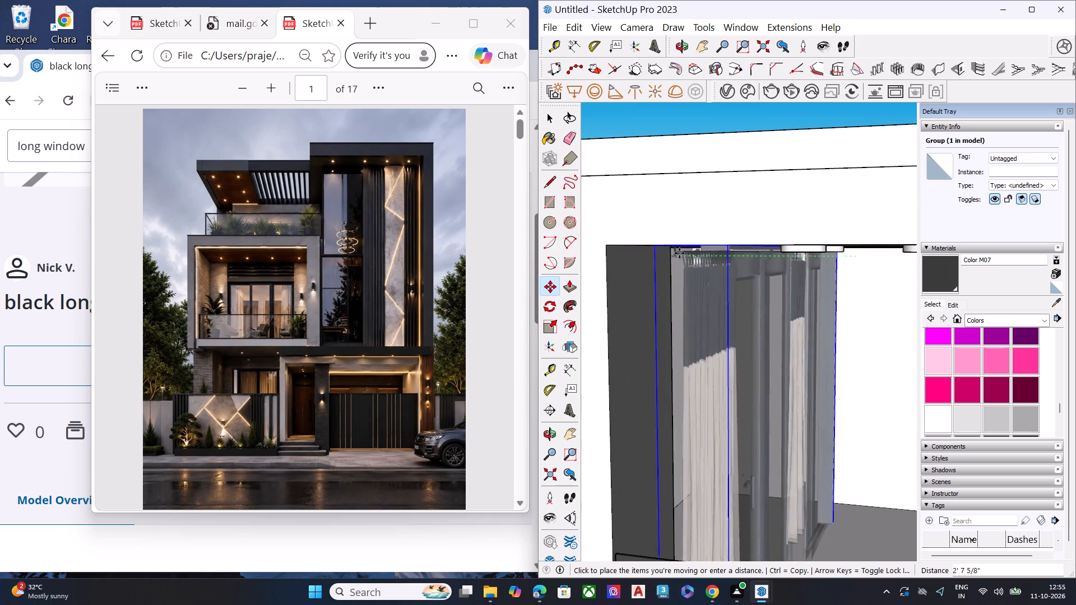
{"action": "left_click", "coordinate": [672, 257]}
Move the window group about 1' 9" farther back so its frame's top corner meets the terrace side wall's corner.
{"action": "middle_click_drag", "start_coordinate": [704, 280], "coordinate": [771, 245]}
{"action": "scroll", "coordinate": [765, 241], "scroll_direction": "up", "scroll_amount": 6}
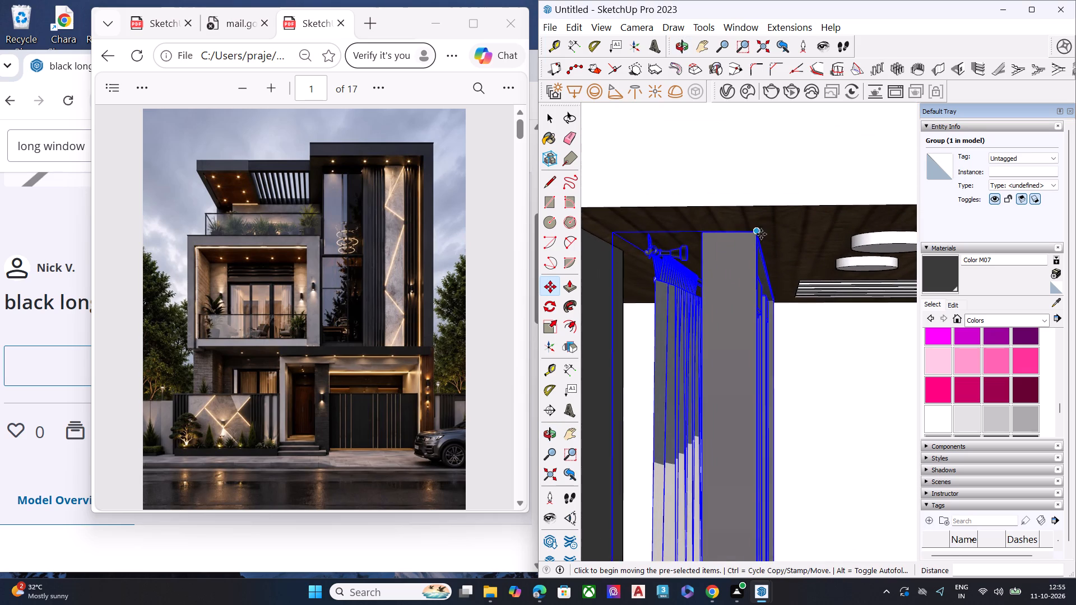
{"action": "left_click", "coordinate": [757, 234]}
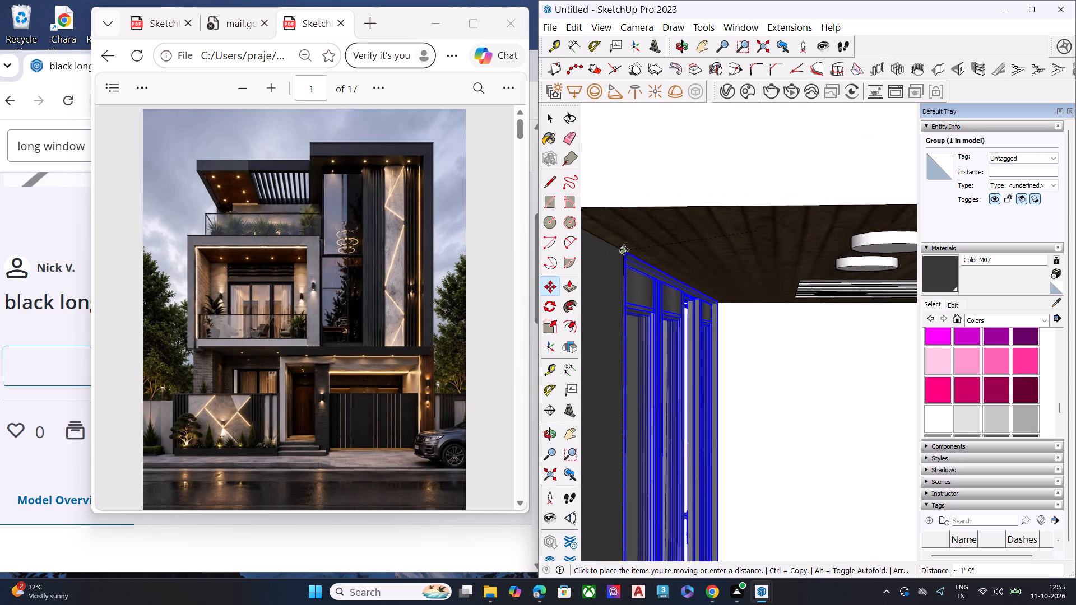
{"action": "left_click", "coordinate": [624, 250]}
Scale the terrace window group slightly shorter by lowering its top edge.
{"action": "scroll", "coordinate": [716, 307], "scroll_direction": "down", "scroll_amount": 6}
{"action": "middle_click_drag", "start_coordinate": [745, 331], "coordinate": [508, 339]}
{"action": "scroll", "coordinate": [508, 339], "scroll_direction": "up", "scroll_amount": 1}
{"action": "scroll", "coordinate": [672, 355], "scroll_direction": "down", "scroll_amount": 2}
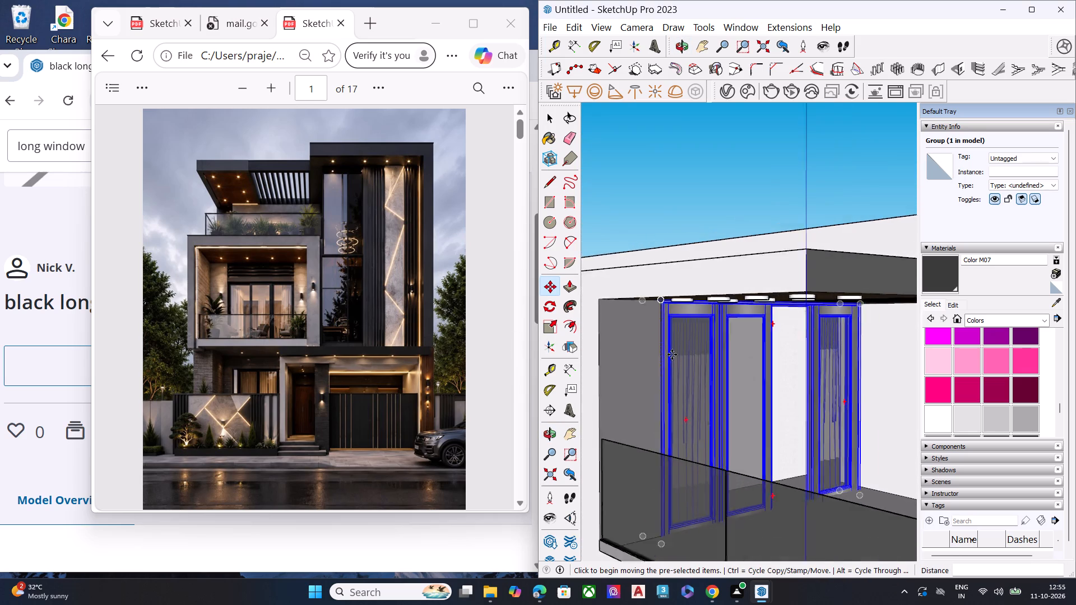
{"action": "scroll", "coordinate": [672, 355], "scroll_direction": "down", "scroll_amount": 4}
{"action": "middle_click_drag", "start_coordinate": [771, 420], "coordinate": [605, 427]}
{"action": "scroll", "coordinate": [732, 439], "scroll_direction": "up", "scroll_amount": 8}
{"action": "scroll", "coordinate": [802, 429], "scroll_direction": "down", "scroll_amount": 1}
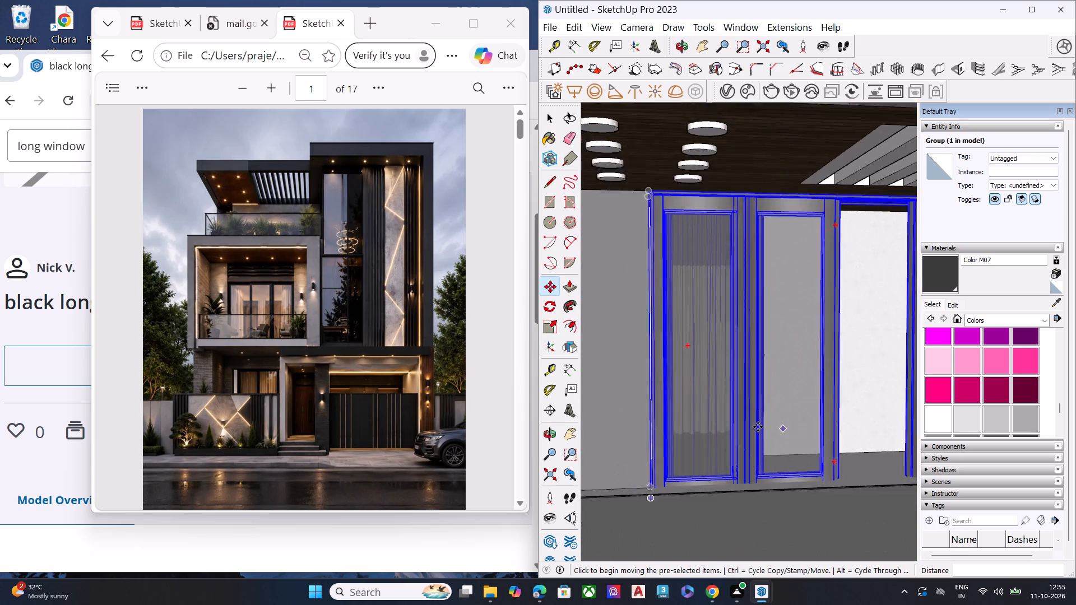
{"action": "scroll", "coordinate": [758, 427], "scroll_direction": "down", "scroll_amount": 2}
{"action": "middle_click_drag", "start_coordinate": [791, 435], "coordinate": [767, 471]}
{"action": "key", "text": "s"}
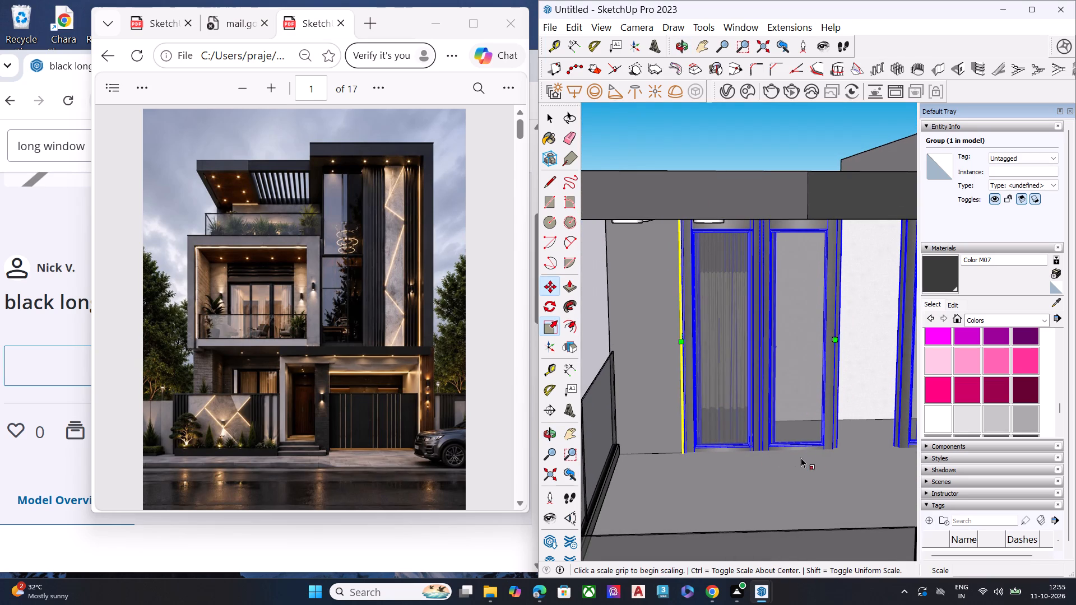
{"action": "scroll", "coordinate": [841, 440], "scroll_direction": "up", "scroll_amount": 11}
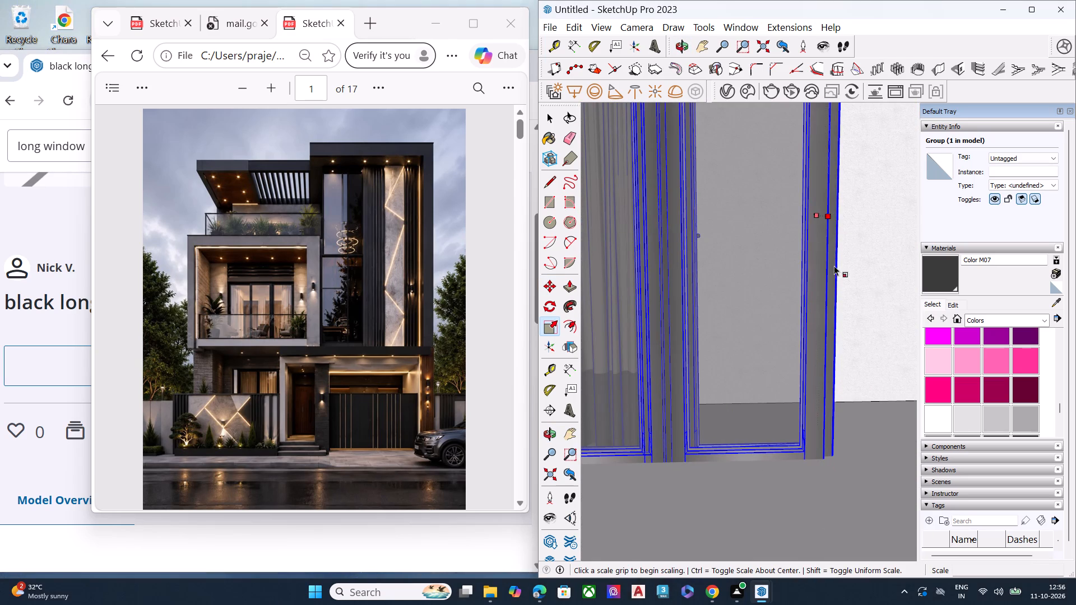
{"action": "scroll", "coordinate": [836, 289], "scroll_direction": "down", "scroll_amount": 7}
{"action": "middle_click_drag", "start_coordinate": [827, 378], "coordinate": [815, 330]}
{"action": "scroll", "coordinate": [851, 192], "scroll_direction": "up", "scroll_amount": 1}
{"action": "scroll", "coordinate": [851, 192], "scroll_direction": "down", "scroll_amount": 1}
{"action": "scroll", "coordinate": [851, 192], "scroll_direction": "up", "scroll_amount": 6}
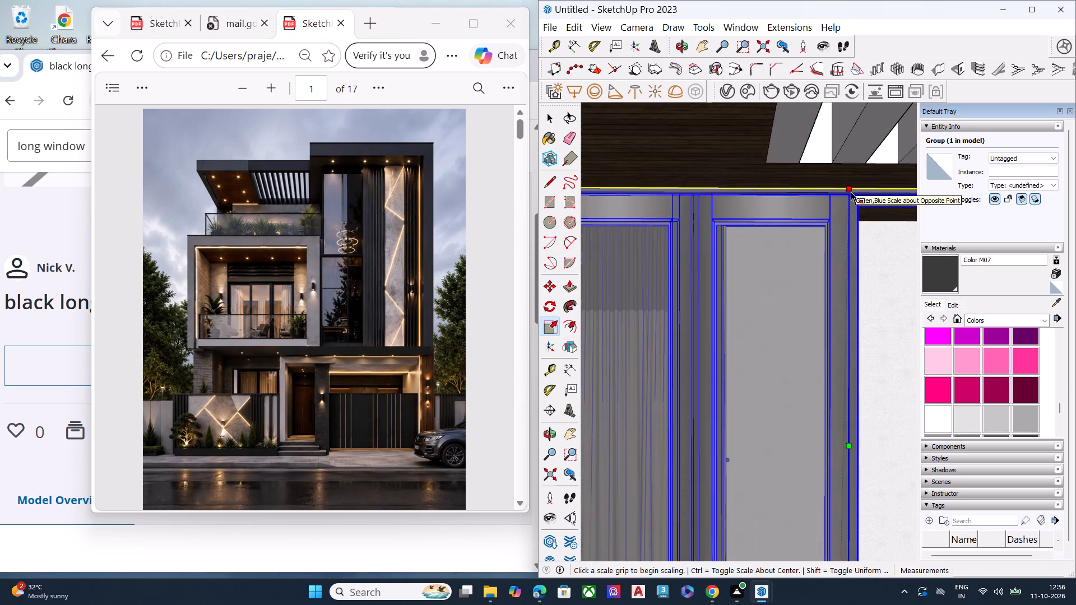
{"action": "scroll", "coordinate": [848, 194], "scroll_direction": "up", "scroll_amount": 2}
{"action": "middle_click_drag", "start_coordinate": [848, 194], "coordinate": [915, 181]}
{"action": "scroll", "coordinate": [790, 187], "scroll_direction": "up", "scroll_amount": 8}
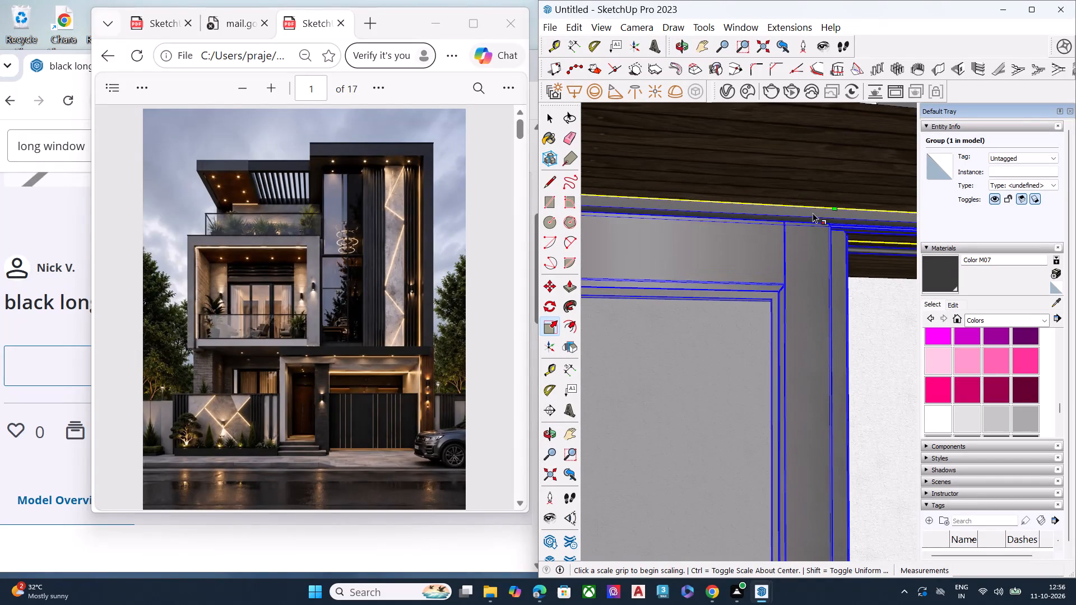
{"action": "scroll", "coordinate": [804, 212], "scroll_direction": "down", "scroll_amount": 9}
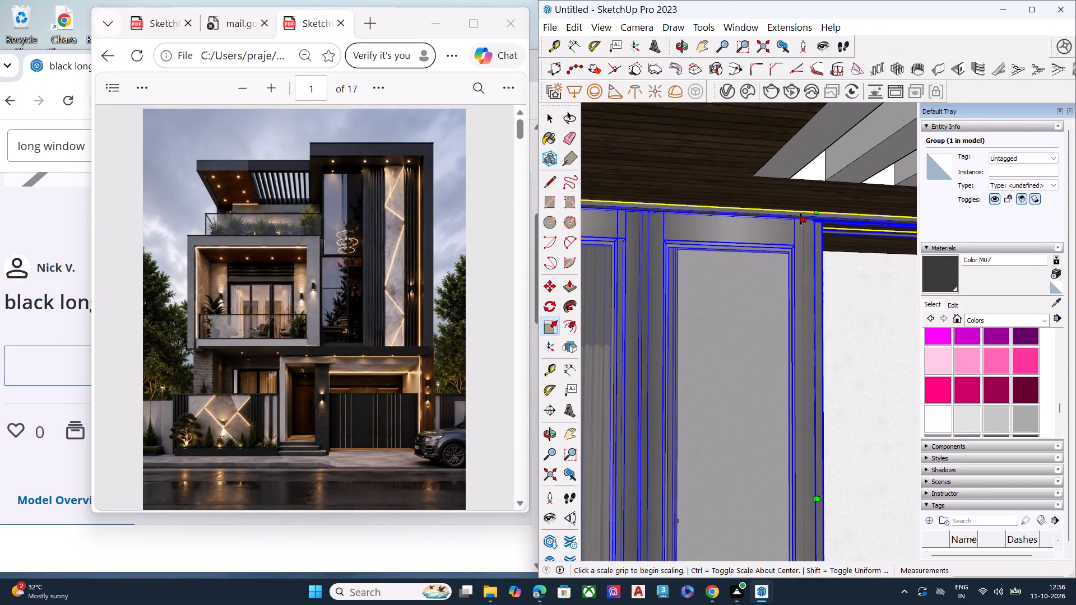
{"action": "left_click", "coordinate": [801, 219]}
{"action": "left_click", "coordinate": [804, 232]}
Move the terrace window group up so its top corner meets the corner of the side wall and ceiling.
{"action": "scroll", "coordinate": [804, 232], "scroll_direction": "down", "scroll_amount": 4}
{"action": "scroll", "coordinate": [811, 232], "scroll_direction": "up", "scroll_amount": 3}
{"action": "scroll", "coordinate": [818, 232], "scroll_direction": "down", "scroll_amount": 1}
{"action": "scroll", "coordinate": [819, 232], "scroll_direction": "up", "scroll_amount": 1}
{"action": "scroll", "coordinate": [822, 232], "scroll_direction": "down", "scroll_amount": 1}
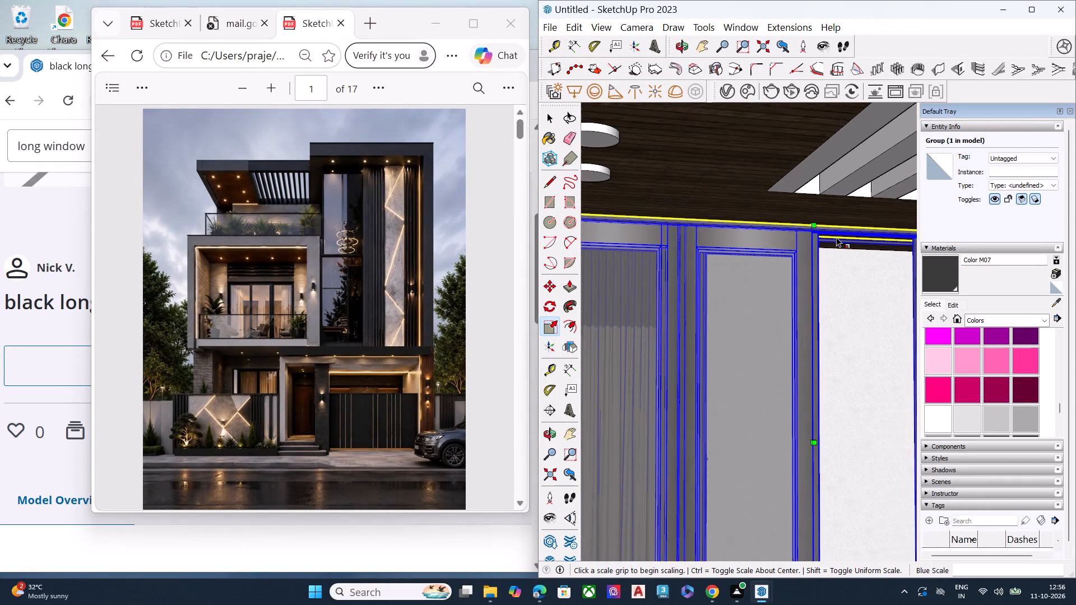
{"action": "scroll", "coordinate": [797, 244], "scroll_direction": "down", "scroll_amount": 7}
{"action": "scroll", "coordinate": [693, 243], "scroll_direction": "up", "scroll_amount": 9}
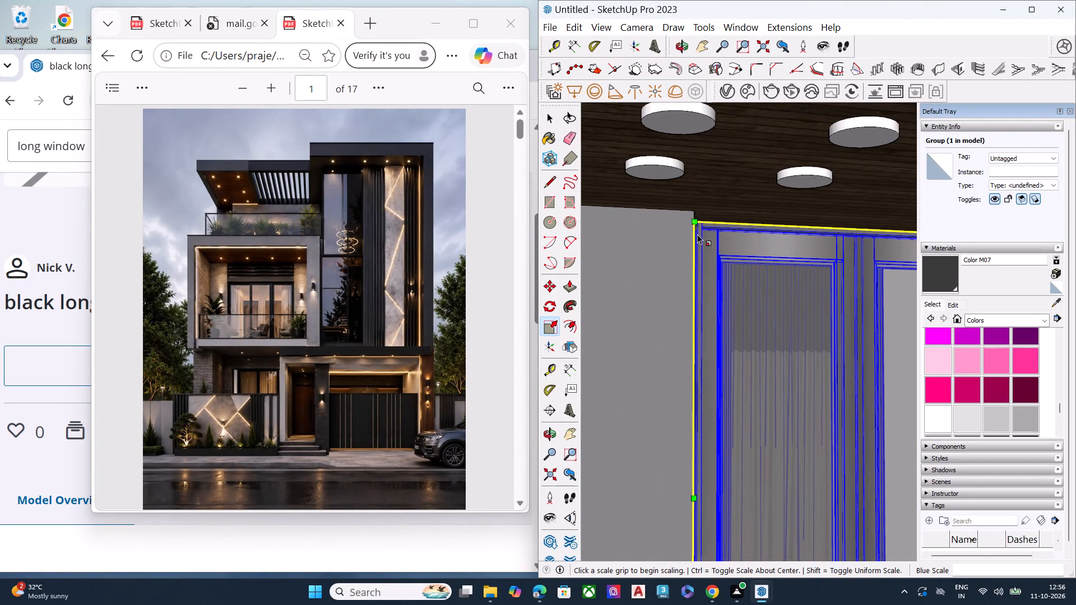
{"action": "key", "text": "m"}
{"action": "left_click", "coordinate": [695, 225]}
{"action": "left_click", "coordinate": [691, 211]}
Copy the terrace window group about 10' 10 3/16" down into the middle floor's stone-clad opening, matching the opening's upper corner.
{"action": "scroll", "coordinate": [647, 239], "scroll_direction": "down", "scroll_amount": 5}
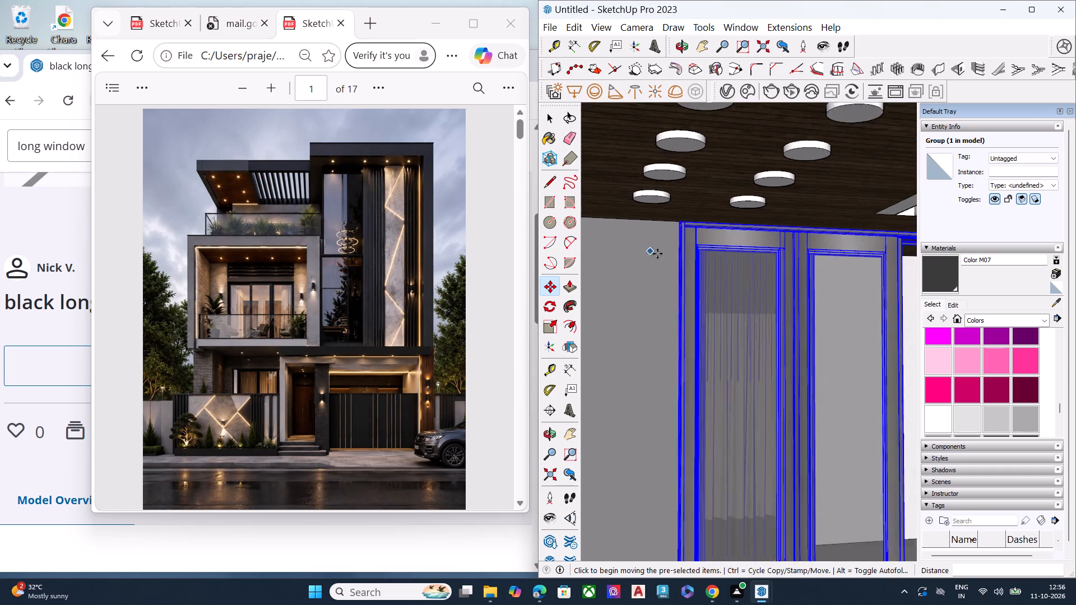
{"action": "scroll", "coordinate": [741, 271], "scroll_direction": "down", "scroll_amount": 7}
{"action": "middle_click_drag", "start_coordinate": [855, 337], "coordinate": [758, 404]}
{"action": "scroll", "coordinate": [704, 324], "scroll_direction": "down", "scroll_amount": 8}
{"action": "scroll", "coordinate": [806, 311], "scroll_direction": "up", "scroll_amount": 9}
{"action": "scroll", "coordinate": [699, 274], "scroll_direction": "down", "scroll_amount": 5}
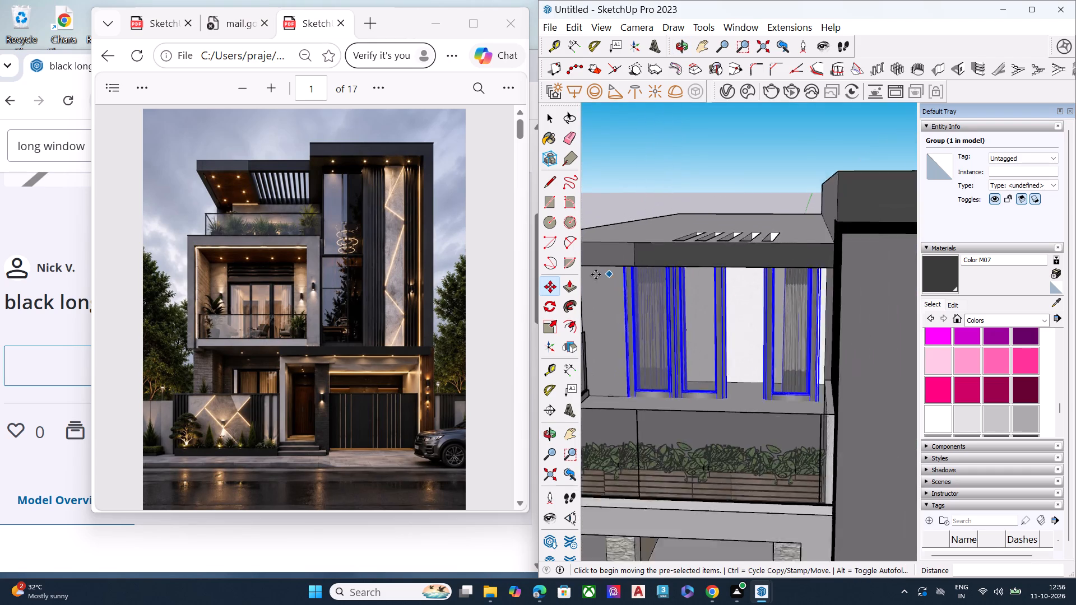
{"action": "scroll", "coordinate": [596, 274], "scroll_direction": "down", "scroll_amount": 5}
{"action": "scroll", "coordinate": [765, 239], "scroll_direction": "down", "scroll_amount": 8}
{"action": "middle_click_drag", "start_coordinate": [717, 407], "coordinate": [739, 369]}
{"action": "scroll", "coordinate": [708, 299], "scroll_direction": "up", "scroll_amount": 3}
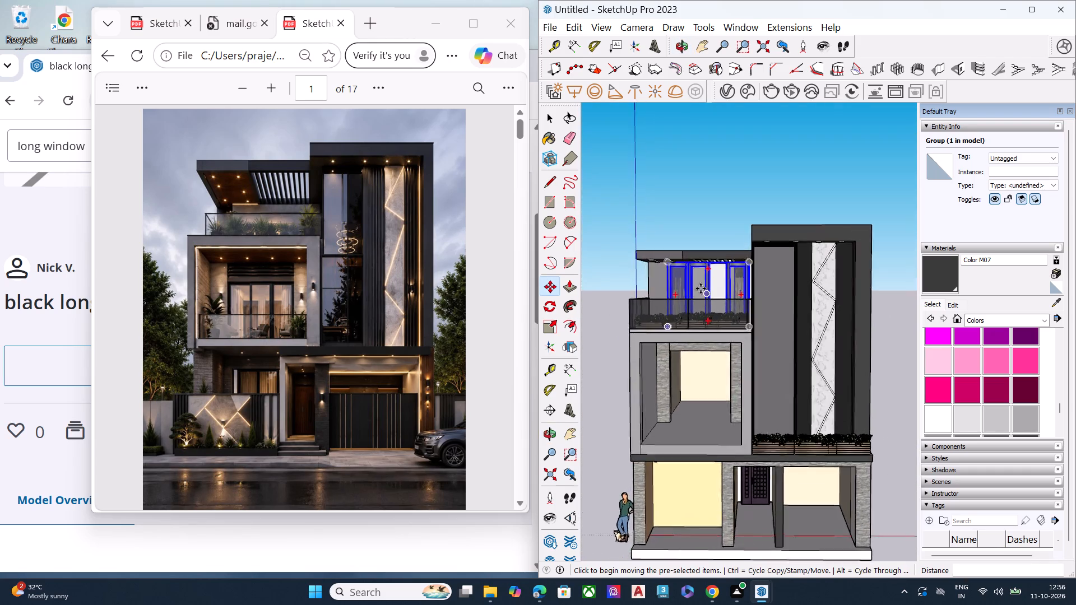
{"action": "scroll", "coordinate": [701, 288], "scroll_direction": "up", "scroll_amount": 5}
{"action": "middle_click_drag", "start_coordinate": [727, 295], "coordinate": [755, 359]}
{"action": "scroll", "coordinate": [726, 343], "scroll_direction": "up", "scroll_amount": 5}
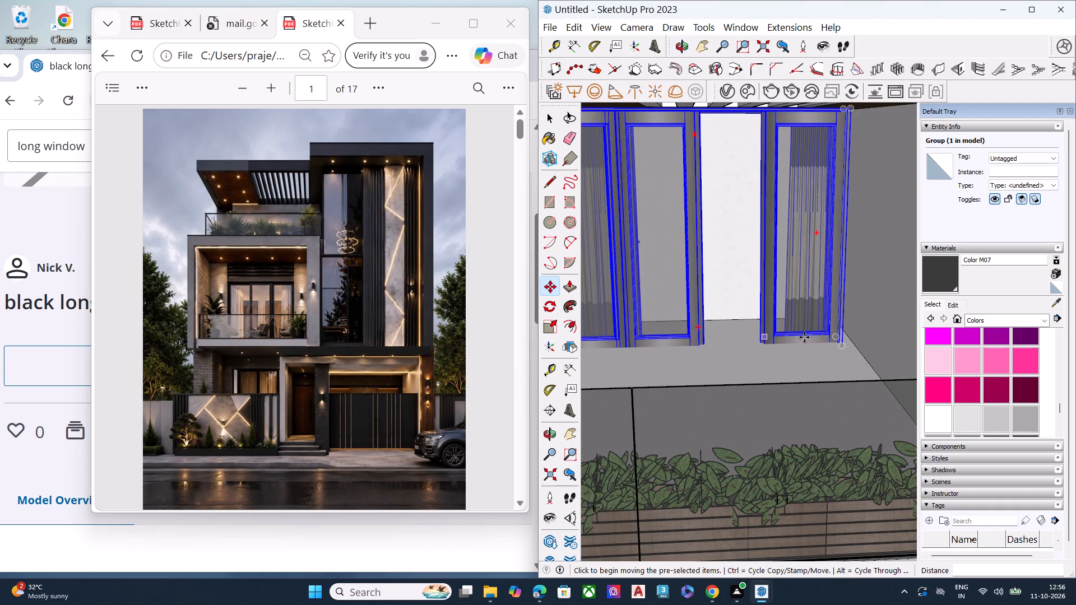
{"action": "left_click", "coordinate": [849, 110]}
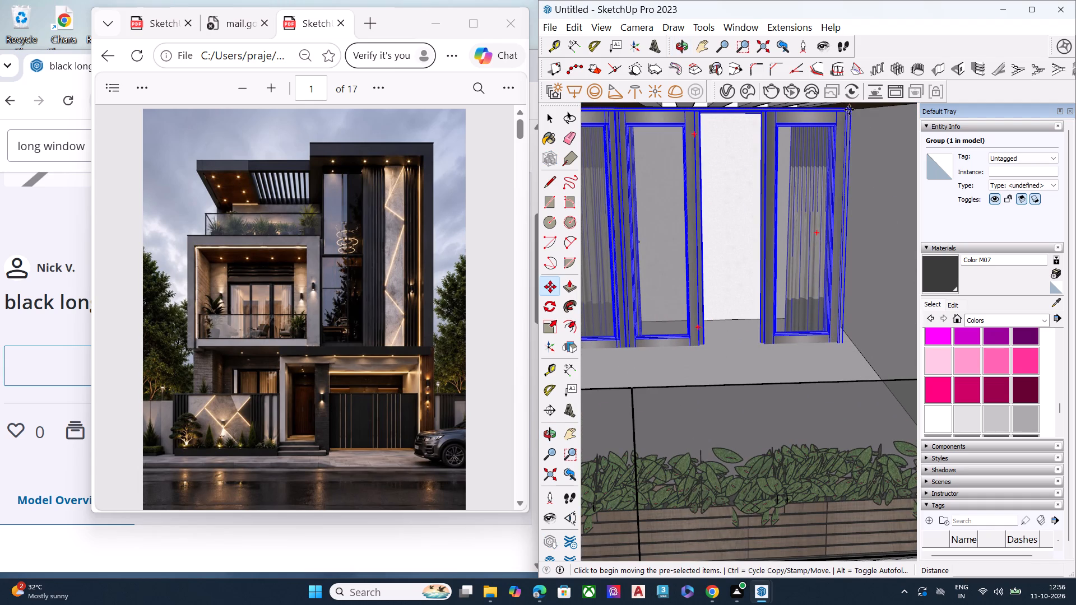
{"action": "scroll", "coordinate": [741, 158], "scroll_direction": "down", "scroll_amount": 4}
{"action": "scroll", "coordinate": [741, 158], "scroll_direction": "up", "scroll_amount": 1}
{"action": "scroll", "coordinate": [741, 159], "scroll_direction": "down", "scroll_amount": 7}
{"action": "scroll", "coordinate": [804, 108], "scroll_direction": "up", "scroll_amount": 1}
{"action": "scroll", "coordinate": [804, 115], "scroll_direction": "down", "scroll_amount": 3}
{"action": "middle_click_drag", "start_coordinate": [799, 291], "coordinate": [769, 226]}
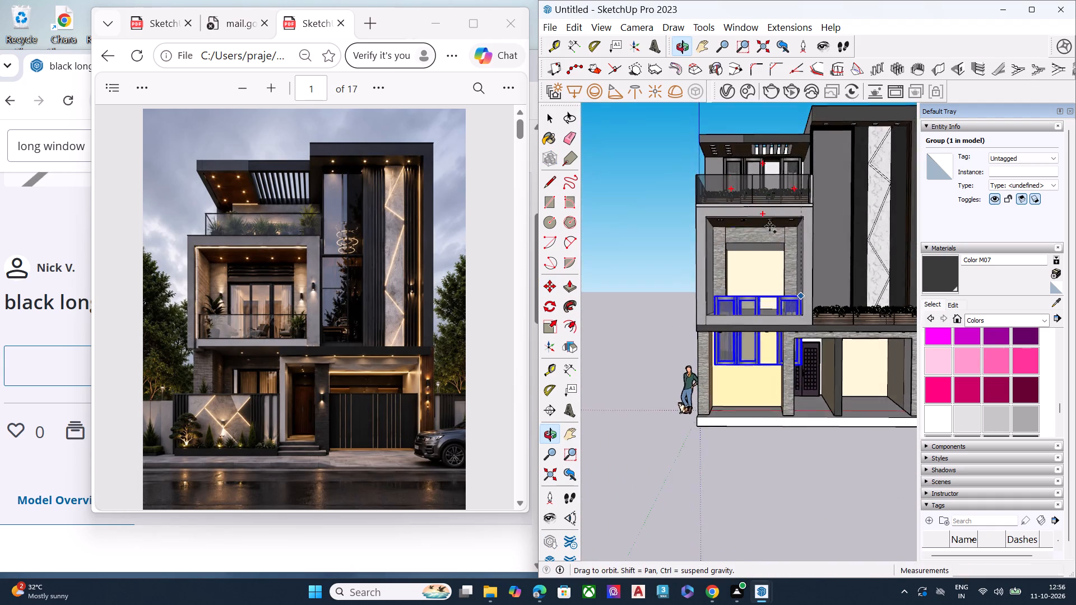
{"action": "scroll", "coordinate": [780, 248], "scroll_direction": "up", "scroll_amount": 17}
{"action": "left_click", "coordinate": [809, 220]}
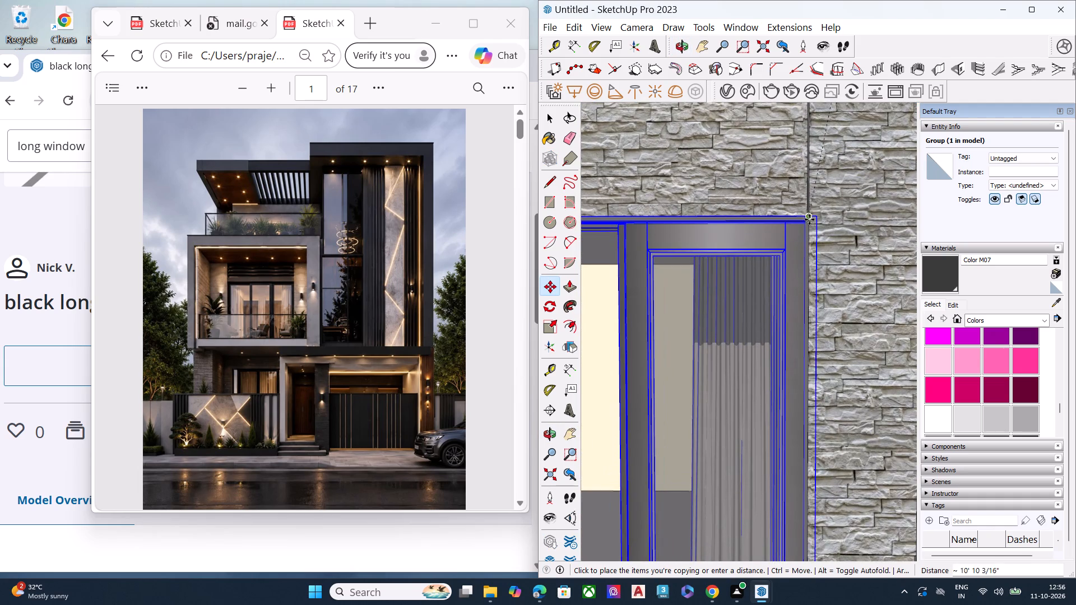
Stretch the middle-floor window copy downward so its bottom edge reaches the opening's floor.
{"action": "scroll", "coordinate": [808, 218], "scroll_direction": "down", "scroll_amount": 3}
{"action": "scroll", "coordinate": [822, 216], "scroll_direction": "up", "scroll_amount": 1}
{"action": "scroll", "coordinate": [824, 216], "scroll_direction": "down", "scroll_amount": 13}
{"action": "scroll", "coordinate": [791, 258], "scroll_direction": "down", "scroll_amount": 10}
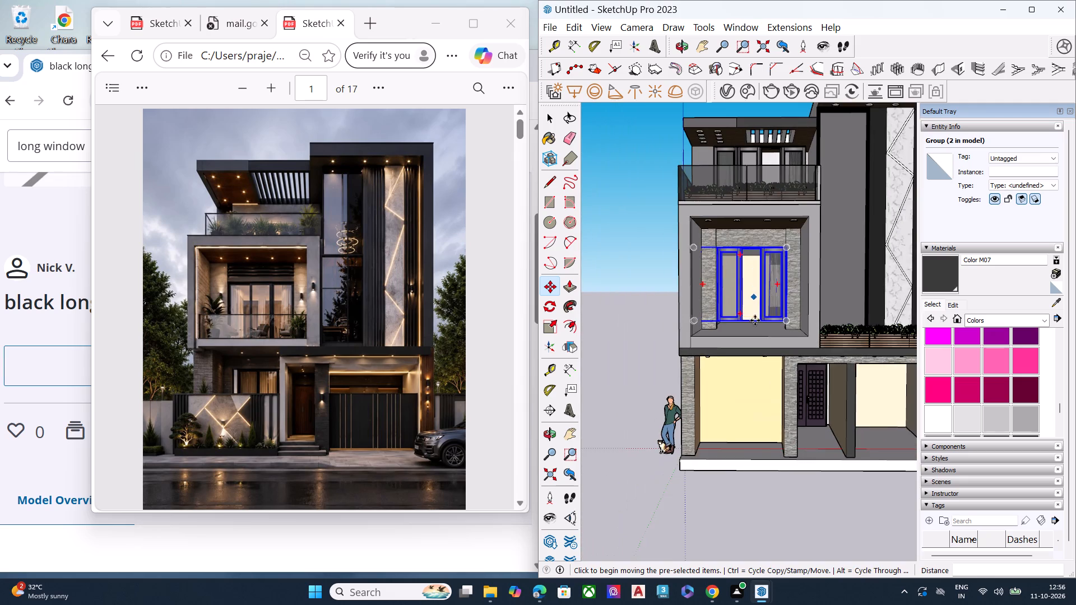
{"action": "scroll", "coordinate": [754, 324], "scroll_direction": "up", "scroll_amount": 10}
{"action": "key", "text": "s"}
{"action": "scroll", "coordinate": [744, 323], "scroll_direction": "up", "scroll_amount": 10}
{"action": "scroll", "coordinate": [727, 300], "scroll_direction": "down", "scroll_amount": 4}
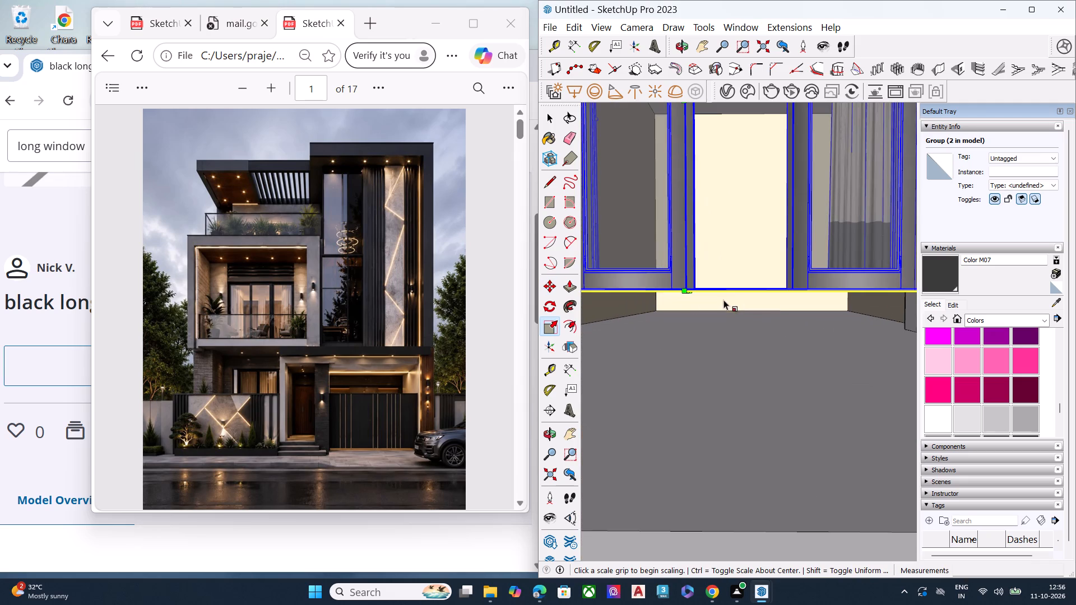
{"action": "scroll", "coordinate": [674, 295], "scroll_direction": "up", "scroll_amount": 7}
{"action": "scroll", "coordinate": [716, 272], "scroll_direction": "down", "scroll_amount": 3}
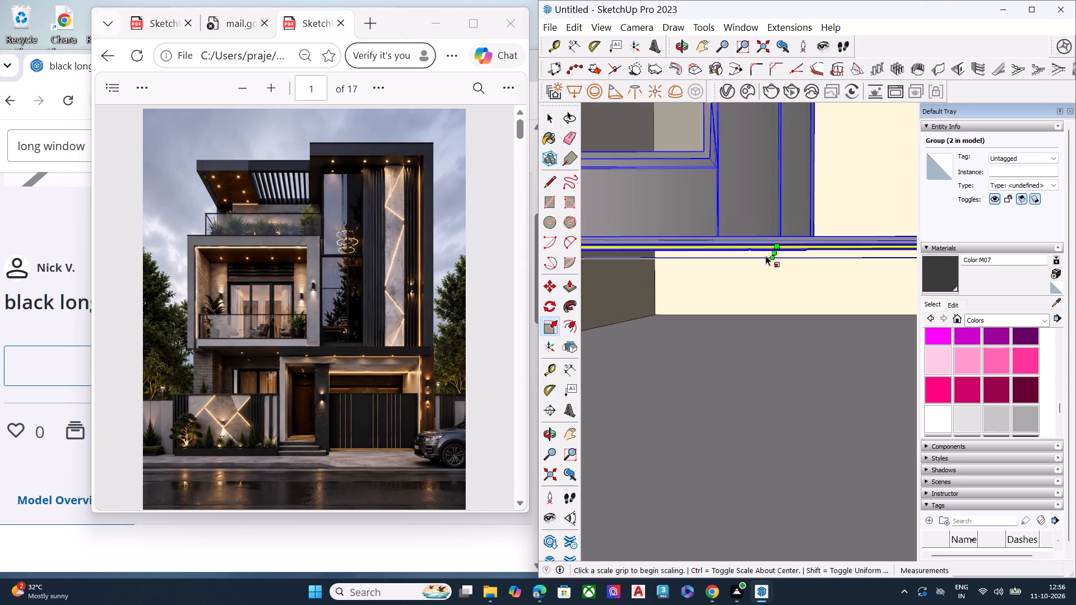
{"action": "left_click", "coordinate": [772, 253]}
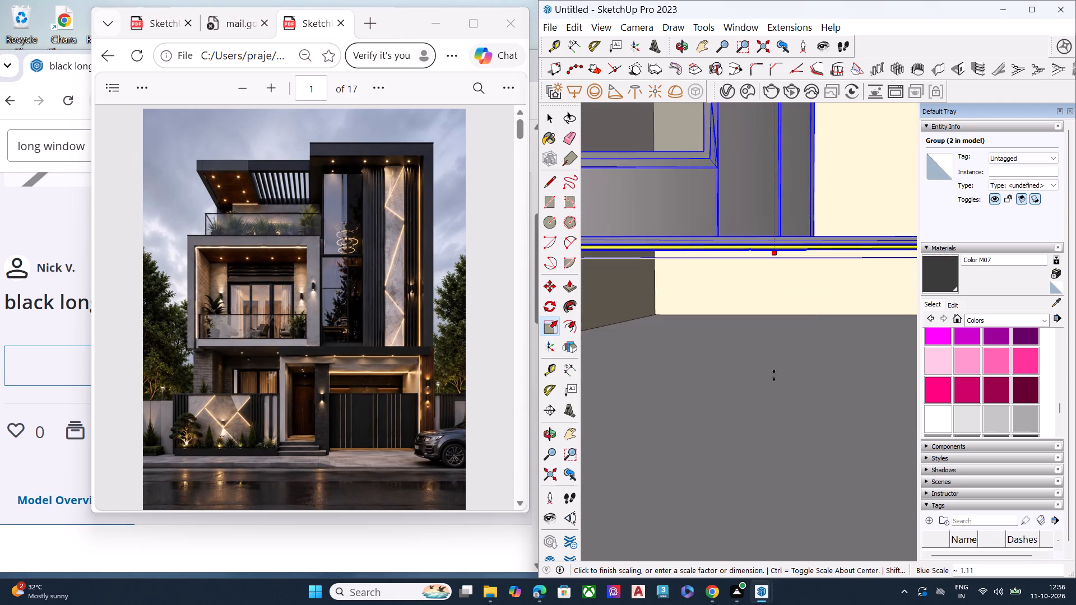
{"action": "left_click", "coordinate": [774, 389]}
Scale the middle-floor window copy's width to 0.72 along the red axis.
{"action": "scroll", "coordinate": [764, 322], "scroll_direction": "down", "scroll_amount": 12}
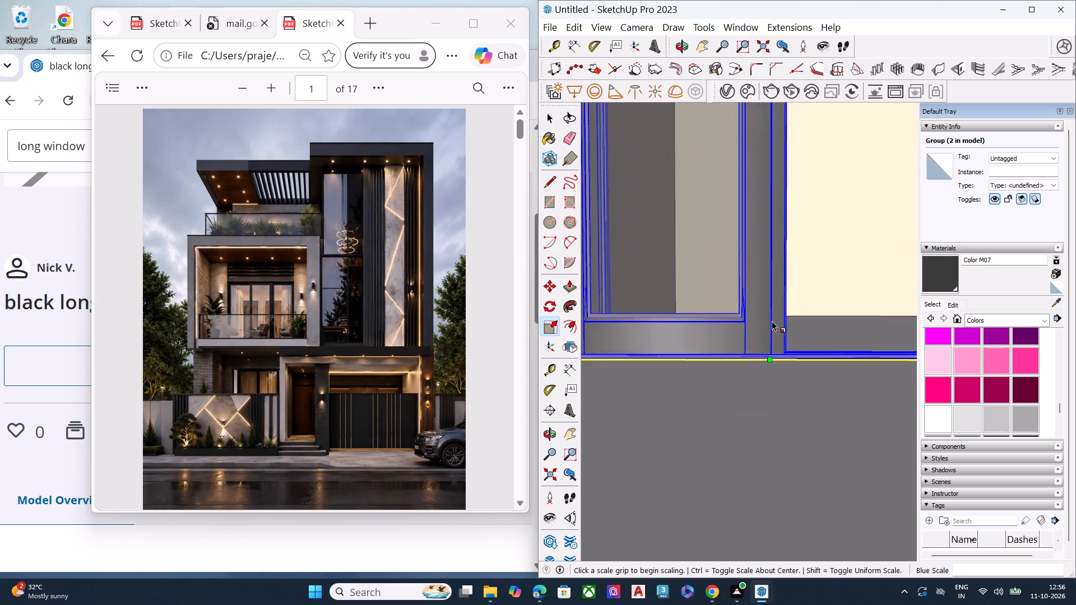
{"action": "scroll", "coordinate": [772, 321], "scroll_direction": "down", "scroll_amount": 16}
{"action": "scroll", "coordinate": [838, 248], "scroll_direction": "up", "scroll_amount": 8}
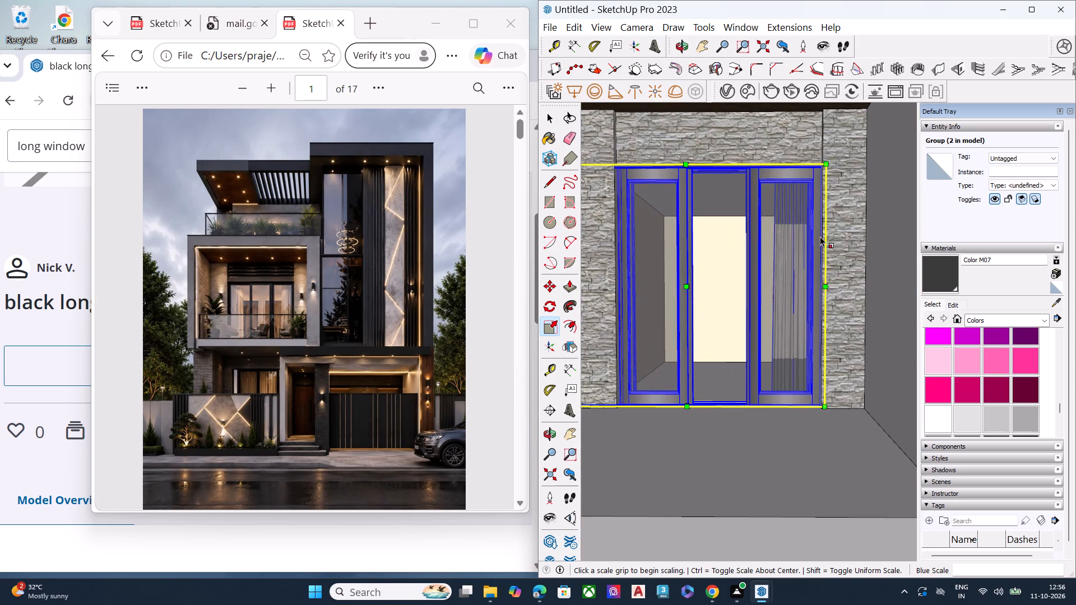
{"action": "scroll", "coordinate": [733, 259], "scroll_direction": "down", "scroll_amount": 6}
{"action": "scroll", "coordinate": [652, 260], "scroll_direction": "up", "scroll_amount": 5}
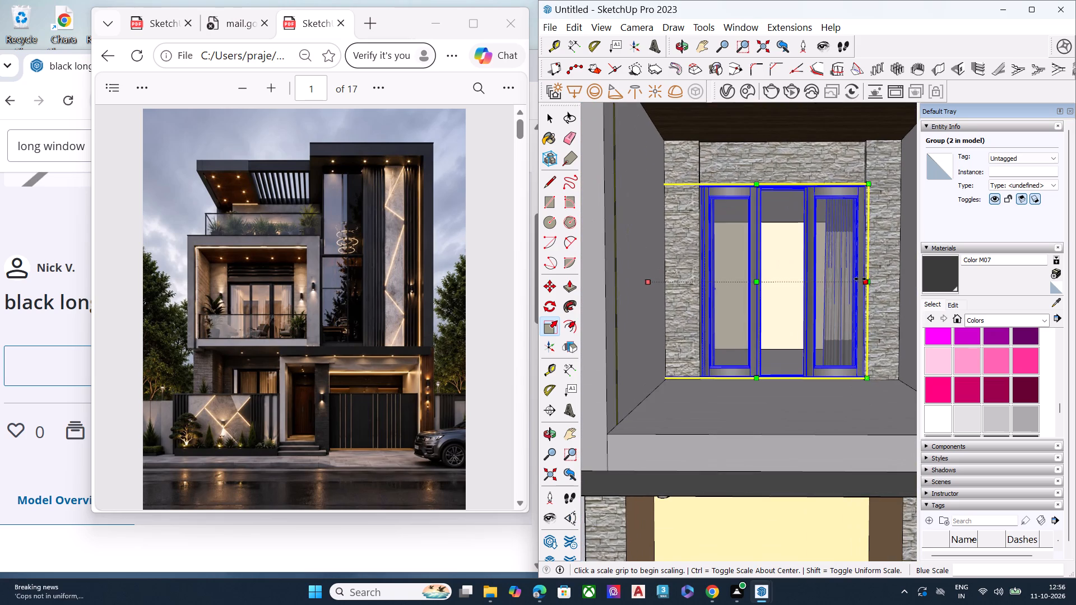
{"action": "left_click", "coordinate": [860, 279]}
{"action": "left_click", "coordinate": [805, 284]}
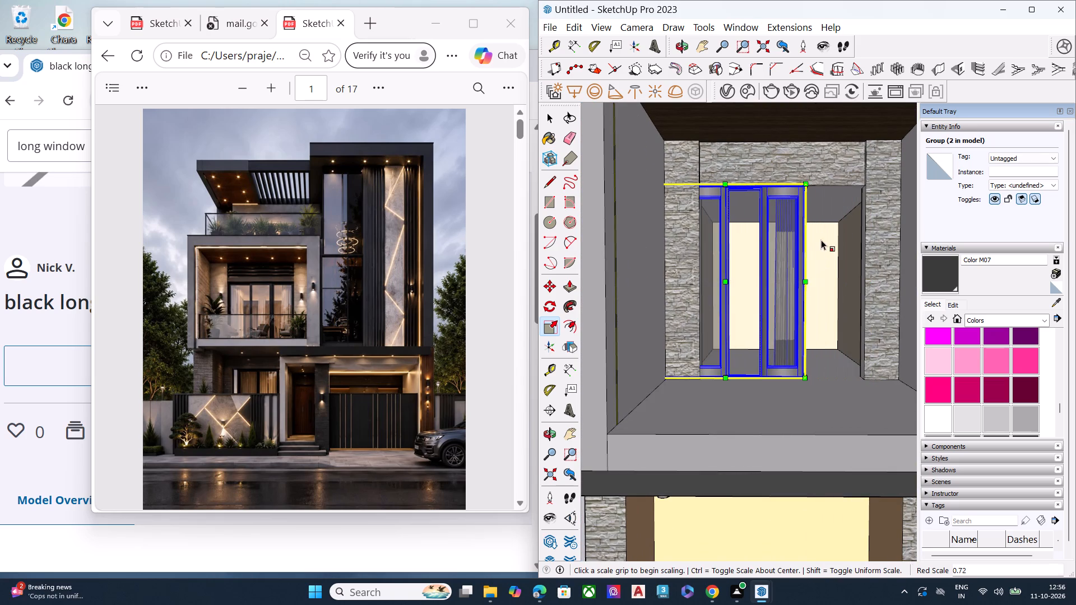
Move the narrowed window copy about 2' 8 13/16" sideways to the stone opening's upper corner nearest the tower.
{"action": "key", "text": "m"}
{"action": "left_click", "coordinate": [806, 185]}
{"action": "left_click", "coordinate": [868, 183]}
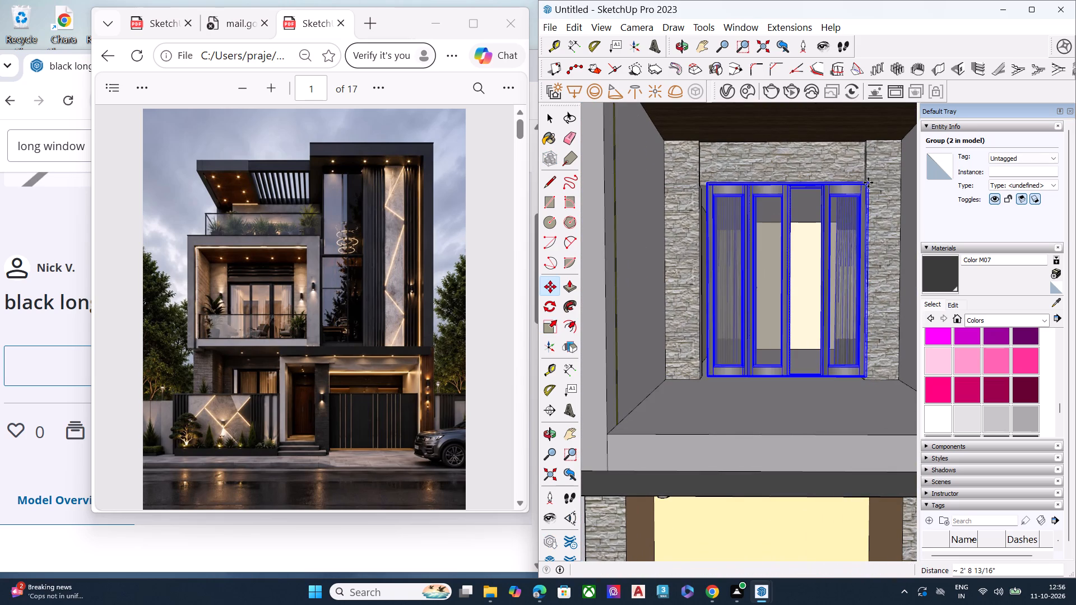
{"action": "scroll", "coordinate": [677, 176], "scroll_direction": "up", "scroll_amount": 7}
{"action": "middle_click_drag", "start_coordinate": [757, 219], "coordinate": [814, 305]}
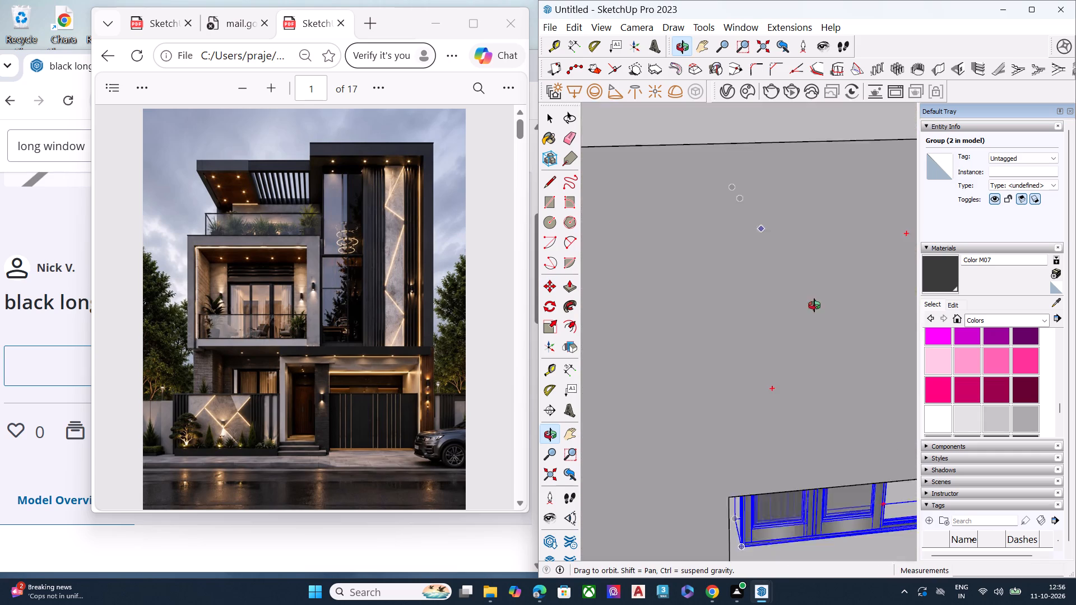
{"action": "middle_click_drag", "start_coordinate": [814, 305], "coordinate": [748, 267]}
{"action": "scroll", "coordinate": [748, 267], "scroll_direction": "up", "scroll_amount": 7}
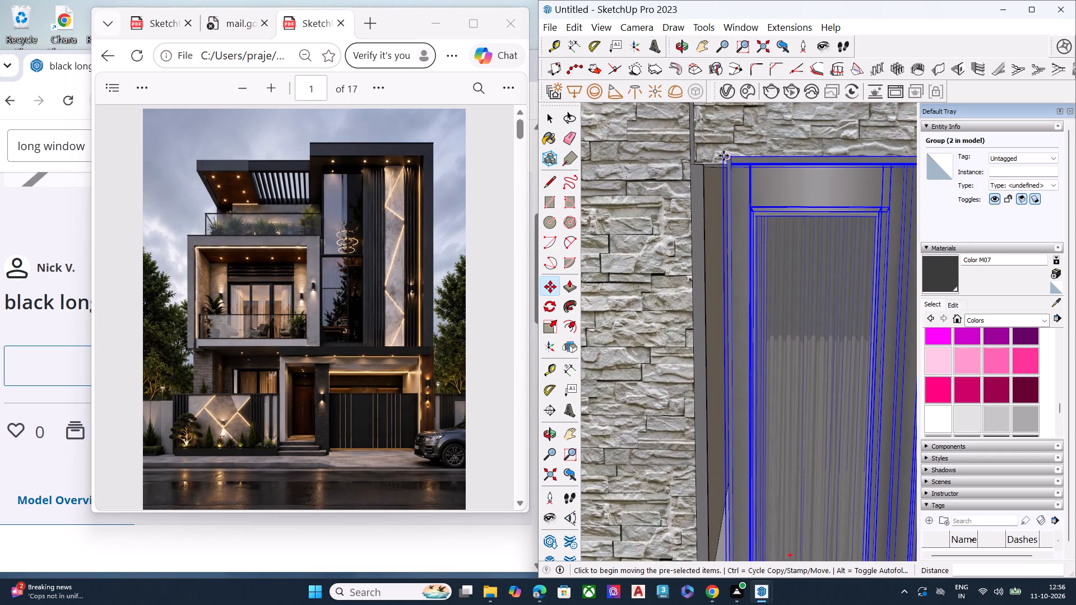
Snap the middle-floor window copy's upper corner to the stone opening's upper corner on the side away from the tower.
{"action": "left_click", "coordinate": [723, 155]}
{"action": "left_click", "coordinate": [692, 166]}
{"action": "scroll", "coordinate": [712, 186], "scroll_direction": "down", "scroll_amount": 2}
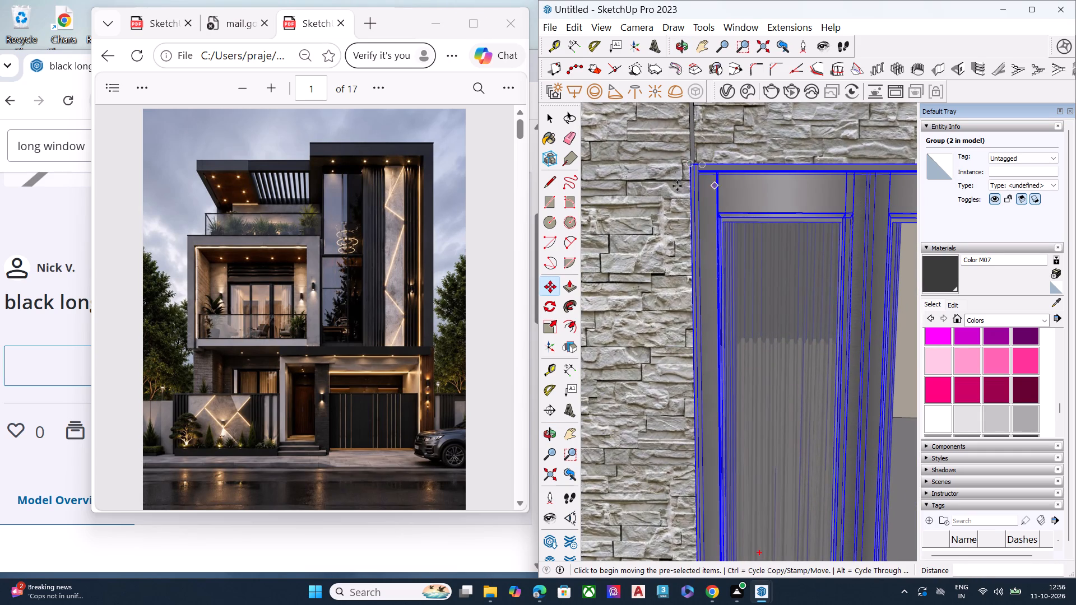
{"action": "scroll", "coordinate": [677, 186], "scroll_direction": "down", "scroll_amount": 7}
{"action": "scroll", "coordinate": [637, 187], "scroll_direction": "up", "scroll_amount": 1}
{"action": "scroll", "coordinate": [646, 176], "scroll_direction": "down", "scroll_amount": 7}
{"action": "scroll", "coordinate": [764, 241], "scroll_direction": "up", "scroll_amount": 5}
Scale the middle-floor window copy's width to about 1.04 along the red axis so it reaches the opening's tower-side edge.
{"action": "key", "text": "s"}
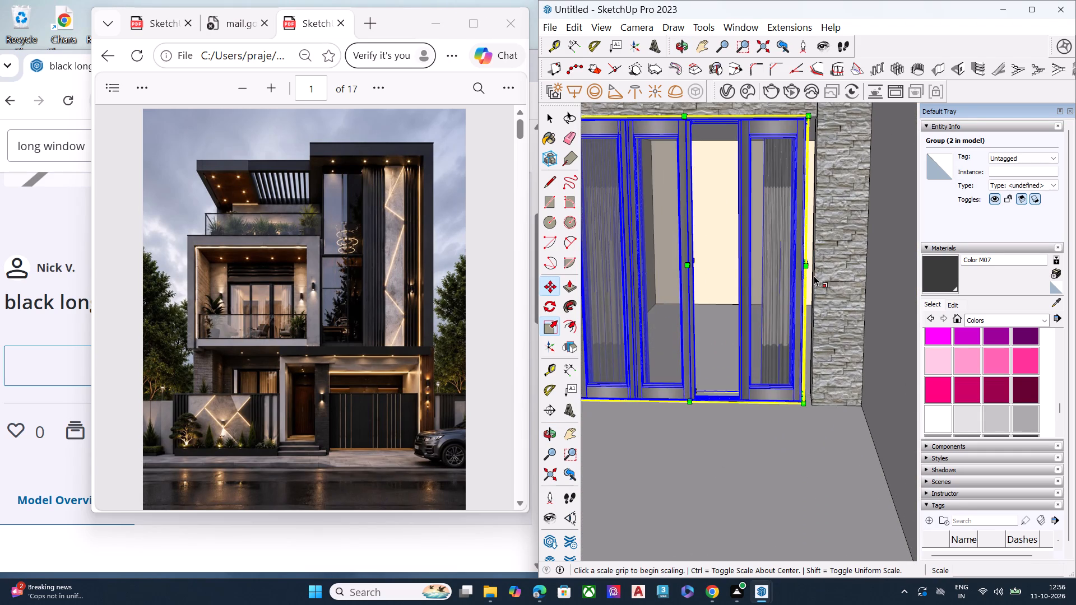
{"action": "scroll", "coordinate": [814, 276], "scroll_direction": "up", "scroll_amount": 7}
{"action": "left_click", "coordinate": [797, 247]}
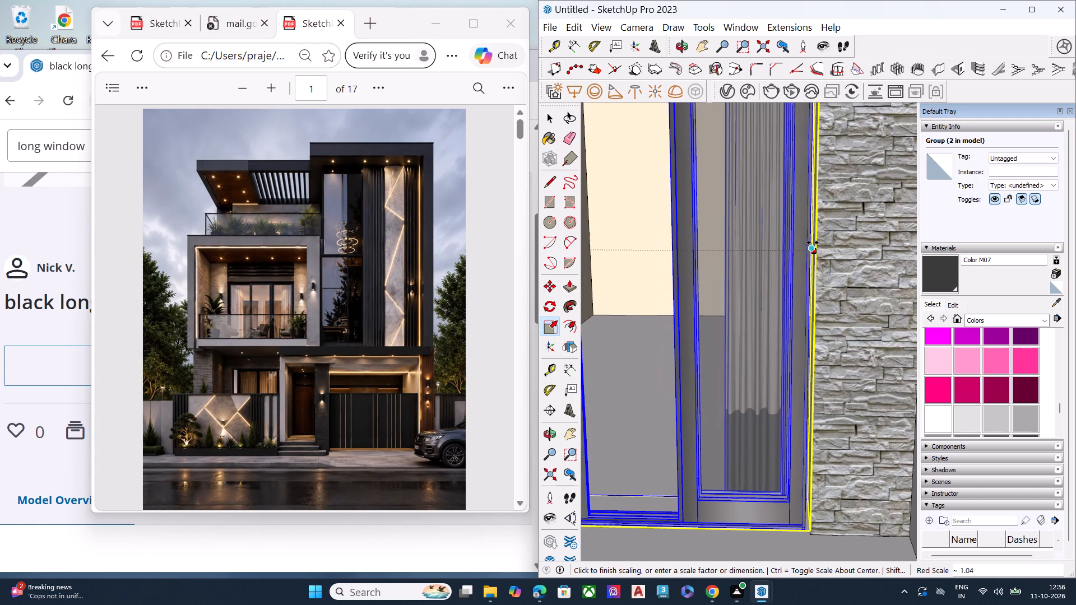
{"action": "left_click", "coordinate": [813, 243]}
{"action": "scroll", "coordinate": [876, 250], "scroll_direction": "down", "scroll_amount": 7}
{"action": "scroll", "coordinate": [876, 252], "scroll_direction": "up", "scroll_amount": 1}
{"action": "scroll", "coordinate": [875, 252], "scroll_direction": "down", "scroll_amount": 2}
{"action": "scroll", "coordinate": [644, 236], "scroll_direction": "down", "scroll_amount": 17}
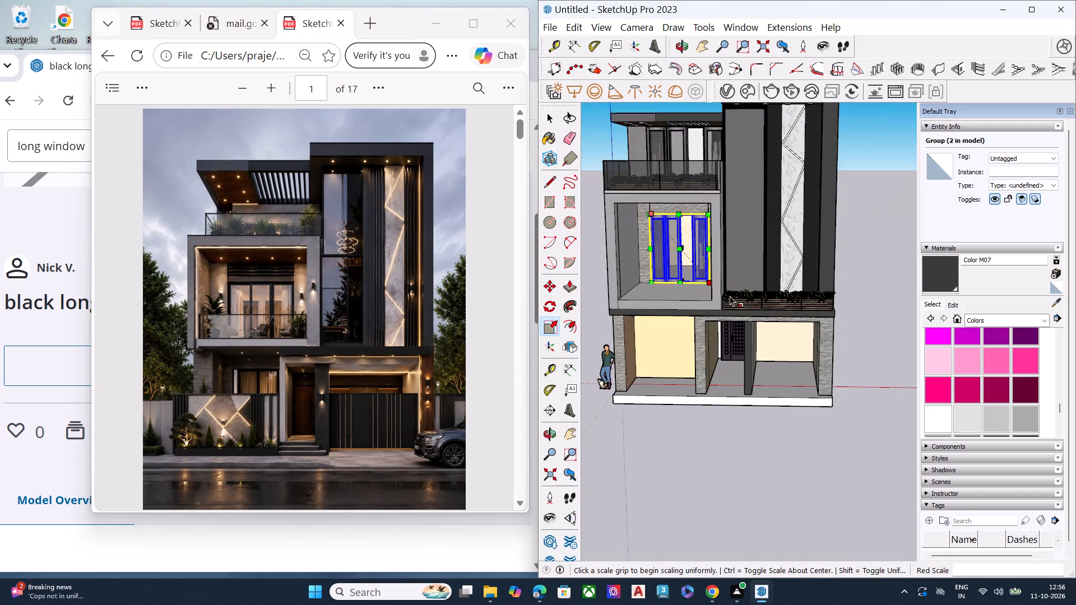
{"action": "scroll", "coordinate": [742, 292], "scroll_direction": "down", "scroll_amount": 8}
{"action": "middle_click_drag", "start_coordinate": [745, 318], "coordinate": [769, 273]}
{"action": "scroll", "coordinate": [756, 319], "scroll_direction": "up", "scroll_amount": 2}
{"action": "scroll", "coordinate": [754, 322], "scroll_direction": "down", "scroll_amount": 1}
{"action": "scroll", "coordinate": [754, 322], "scroll_direction": "up", "scroll_amount": 6}
{"action": "scroll", "coordinate": [617, 213], "scroll_direction": "up", "scroll_amount": 3}
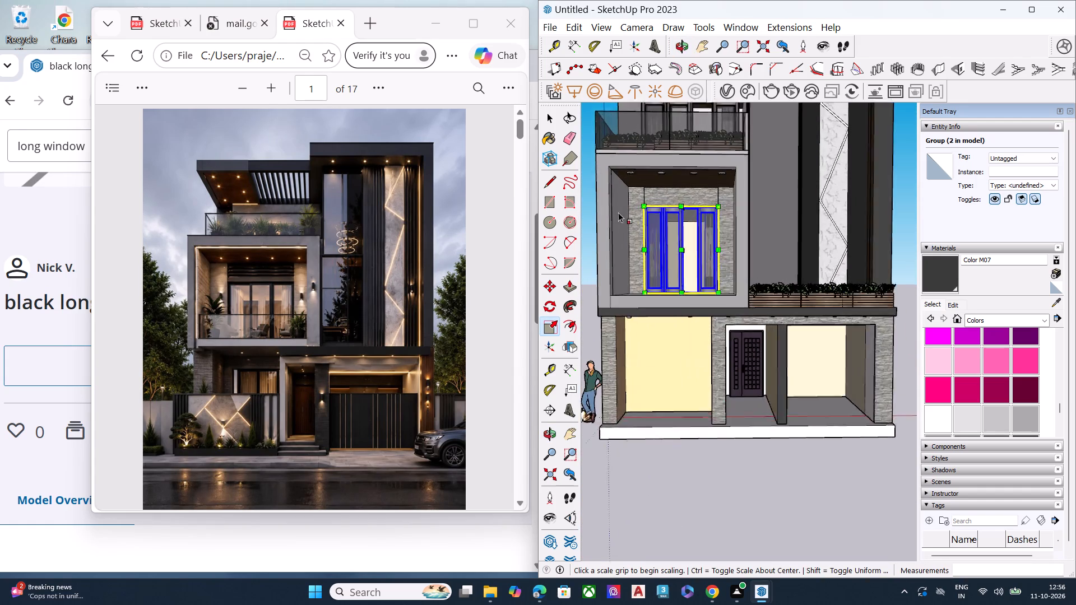
{"action": "scroll", "coordinate": [618, 212], "scroll_direction": "up", "scroll_amount": 2}
{"action": "key", "text": "space"}
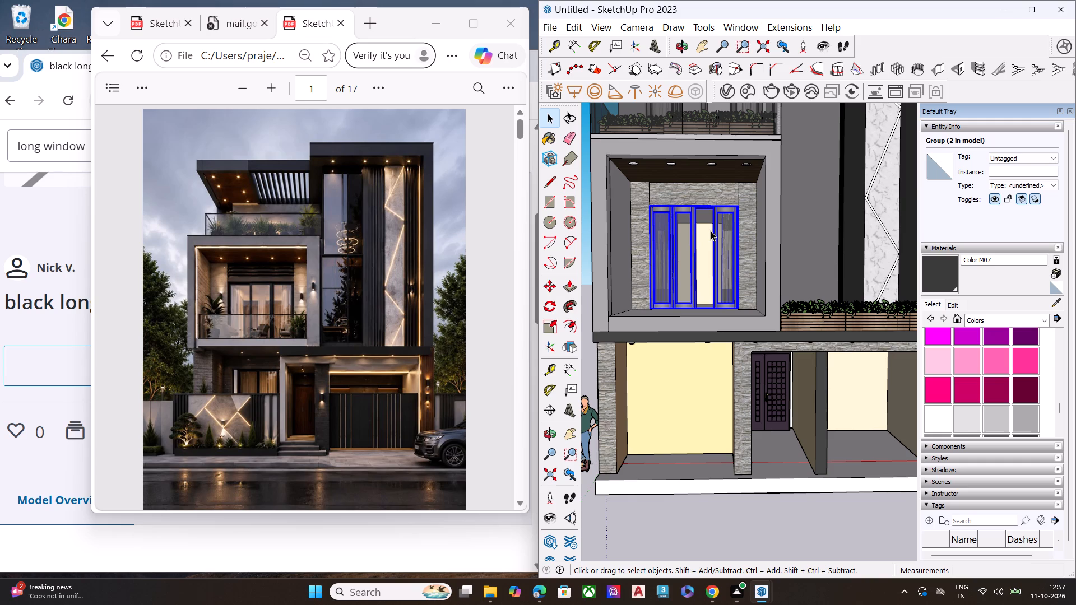
Import the PENTEK Slimmest Steel Sliding Door model from Downloads and place it in the ground-floor opening beside the entrance.
{"action": "left_click", "coordinate": [553, 28]}
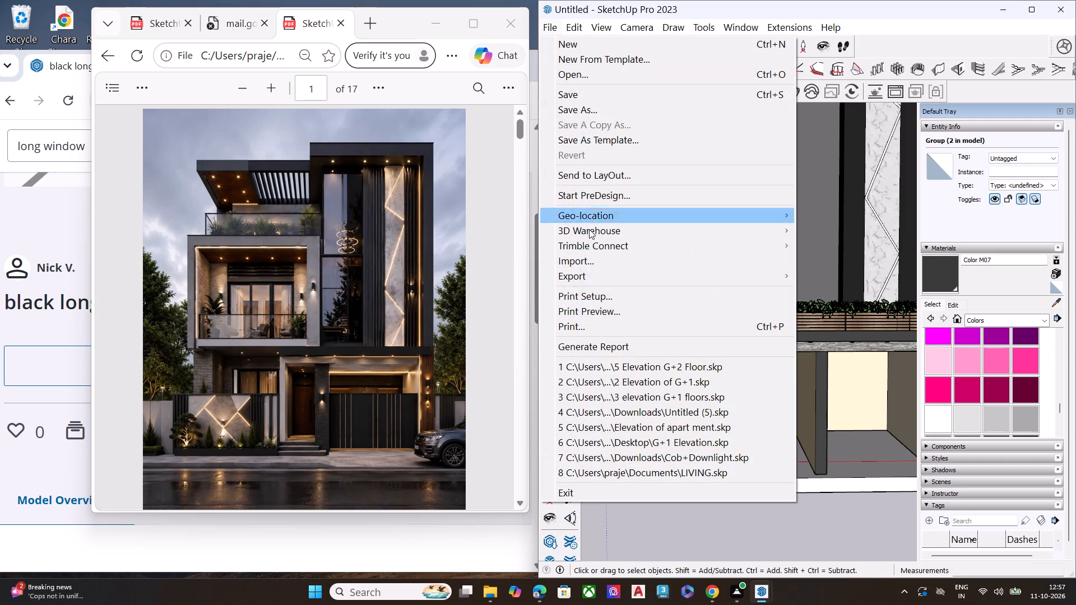
{"action": "left_click", "coordinate": [592, 265]}
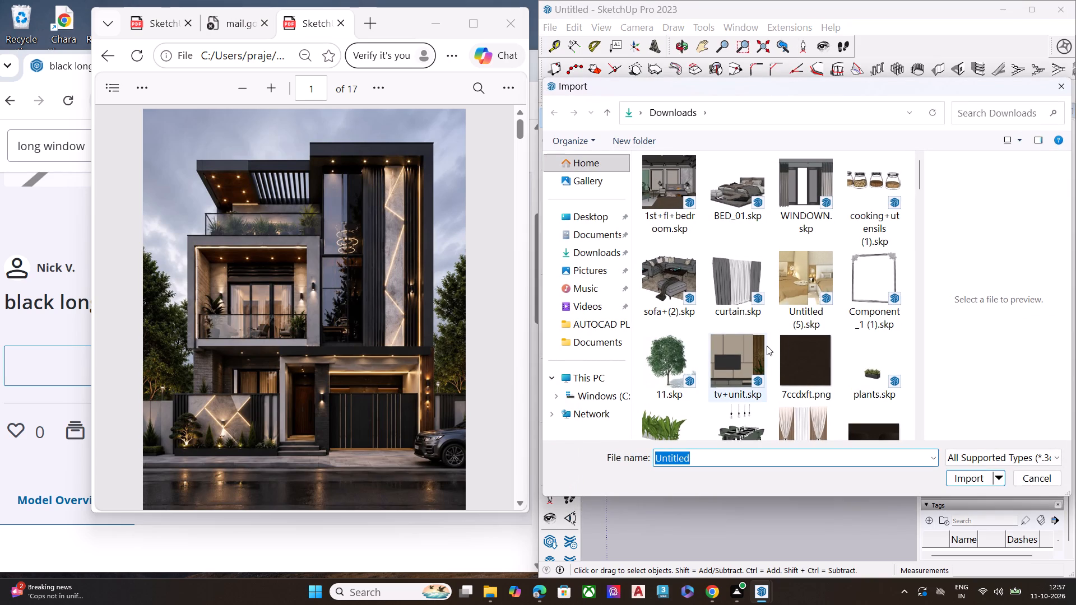
{"action": "scroll", "coordinate": [767, 346], "scroll_direction": "down", "scroll_amount": 2}
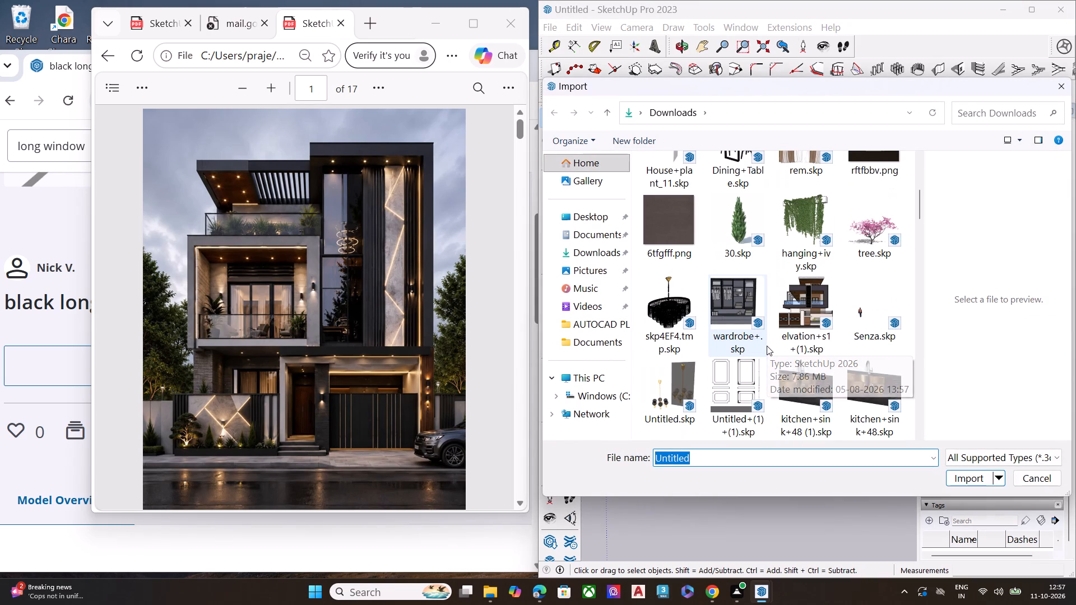
{"action": "scroll", "coordinate": [767, 346], "scroll_direction": "down", "scroll_amount": 2}
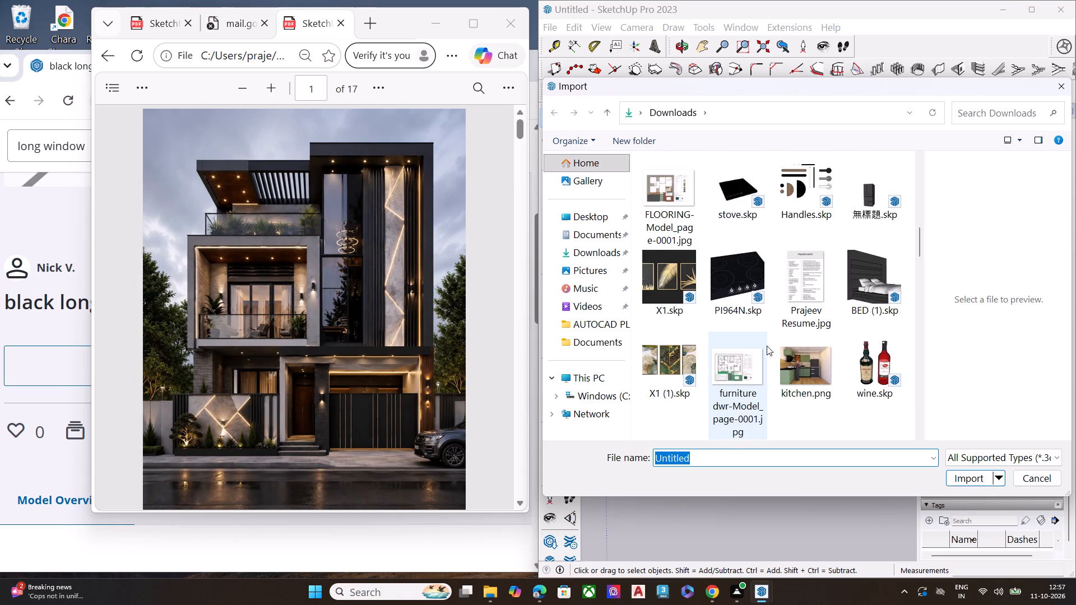
{"action": "scroll", "coordinate": [767, 346], "scroll_direction": "down", "scroll_amount": 4}
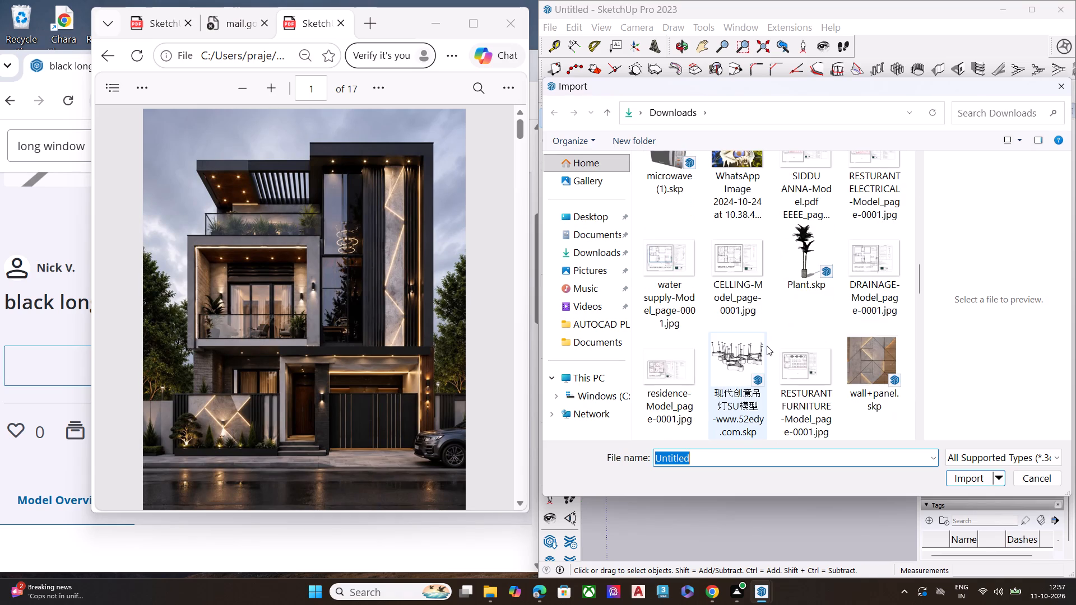
{"action": "scroll", "coordinate": [767, 346], "scroll_direction": "down", "scroll_amount": 7}
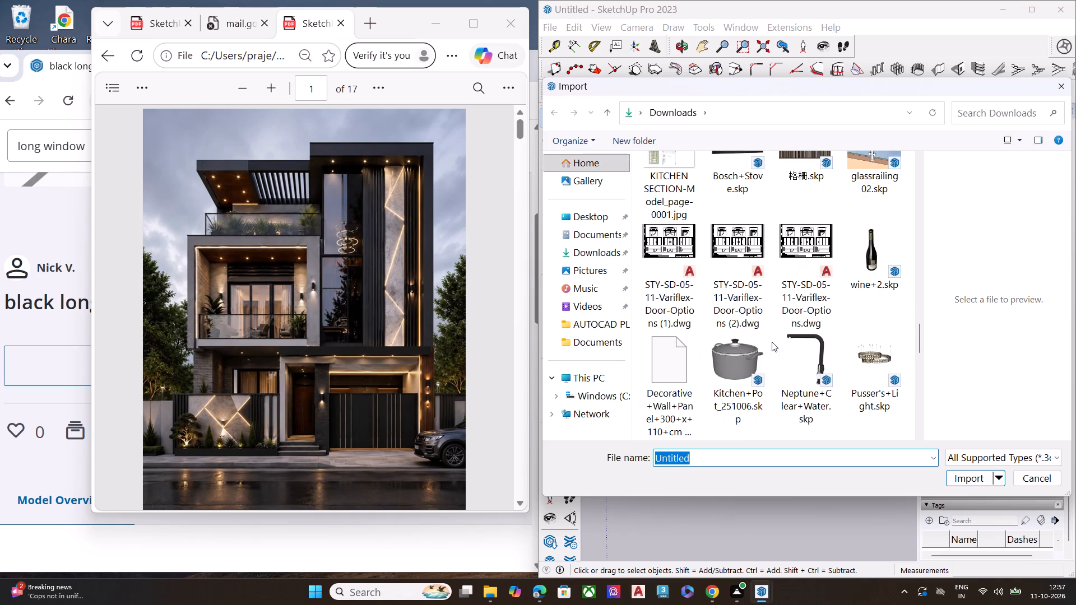
{"action": "scroll", "coordinate": [773, 341], "scroll_direction": "down", "scroll_amount": 2}
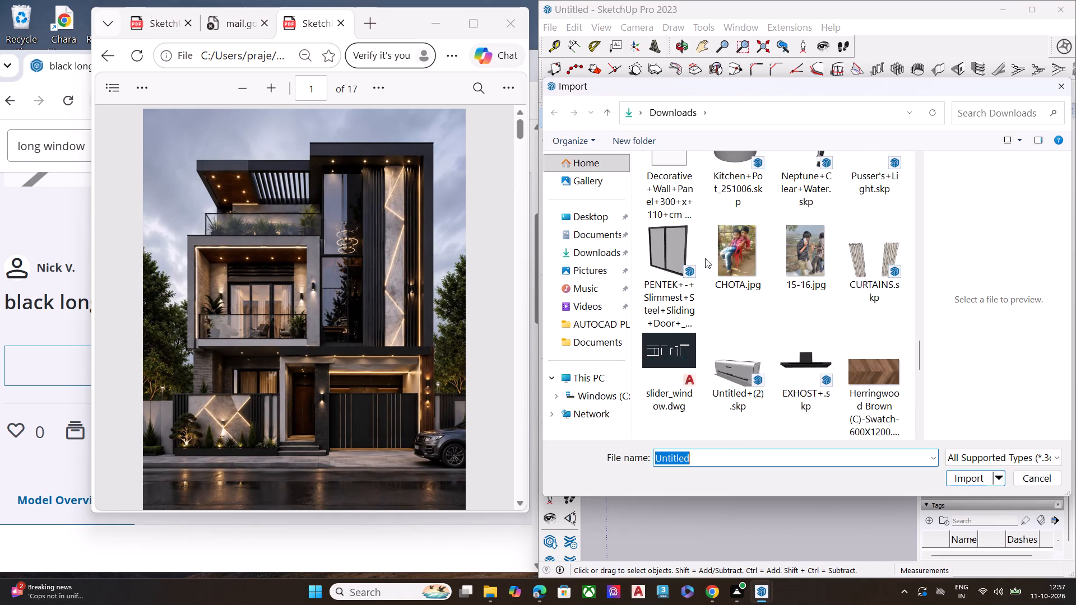
{"action": "left_click", "coordinate": [670, 245]}
{"action": "left_click", "coordinate": [971, 474]}
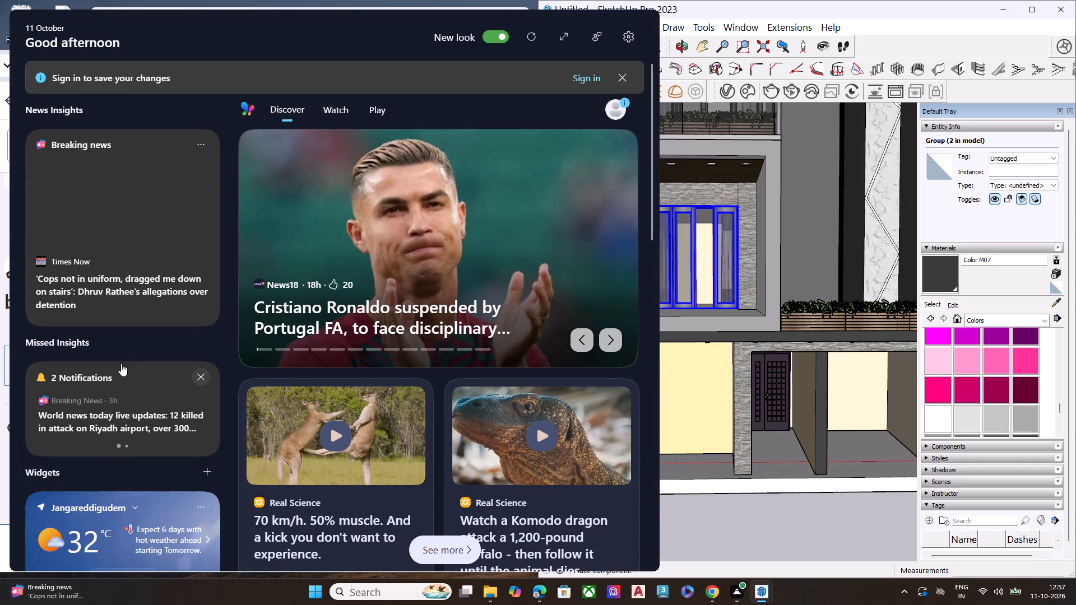
{"action": "scroll", "coordinate": [618, 444], "scroll_direction": "down", "scroll_amount": 1}
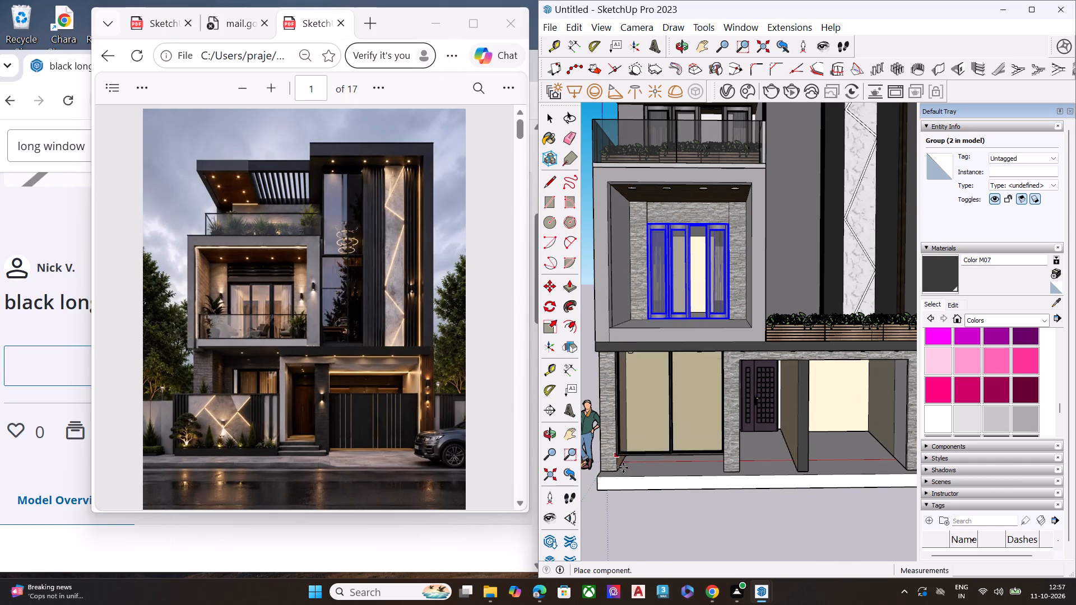
{"action": "middle_click_drag", "start_coordinate": [632, 463], "coordinate": [574, 482]}
{"action": "scroll", "coordinate": [634, 470], "scroll_direction": "down", "scroll_amount": 1}
{"action": "scroll", "coordinate": [652, 462], "scroll_direction": "up", "scroll_amount": 8}
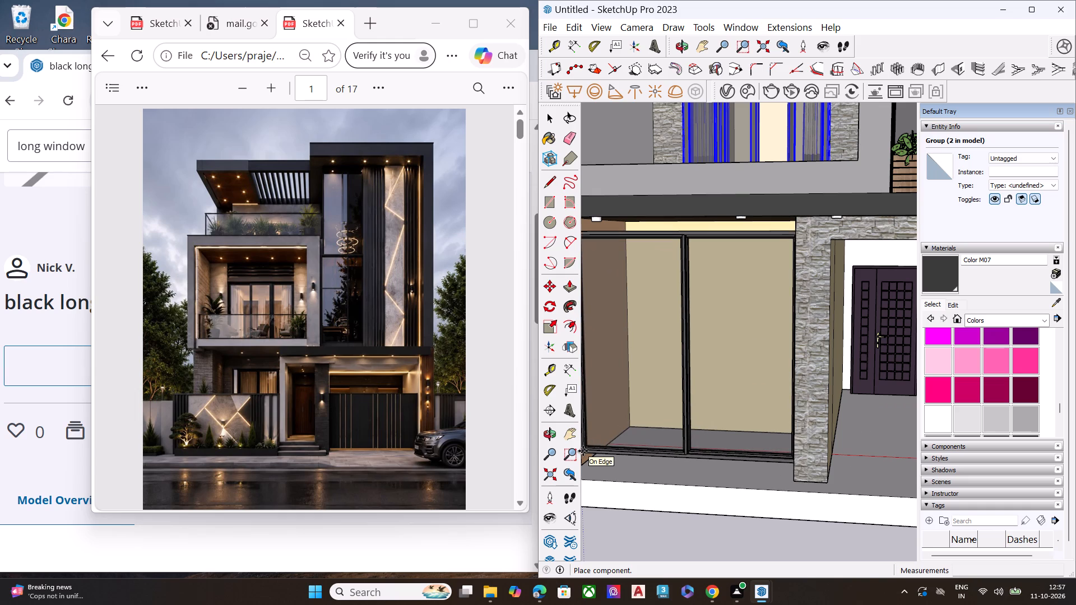
{"action": "left_click", "coordinate": [583, 451]}
Move the sliding door about 2' 7" deeper into the ground-floor opening, to the inner edge of the stone pillar.
{"action": "middle_click_drag", "start_coordinate": [755, 424], "coordinate": [1001, 395]}
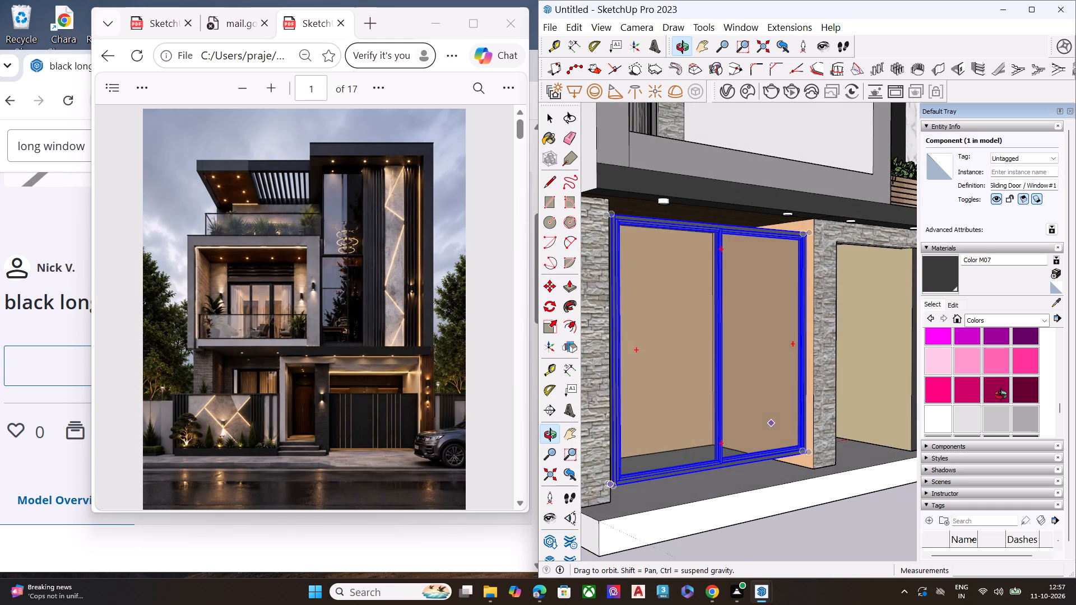
{"action": "middle_click_drag", "start_coordinate": [1001, 395], "coordinate": [1000, 396]}
{"action": "scroll", "coordinate": [707, 441], "scroll_direction": "up", "scroll_amount": 7}
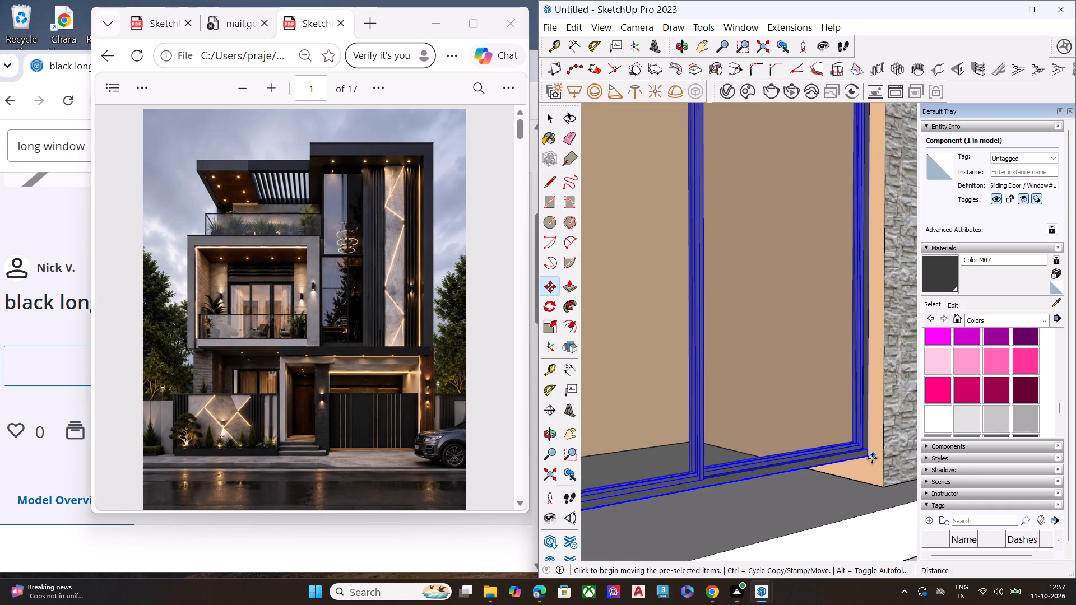
{"action": "left_click", "coordinate": [872, 458]}
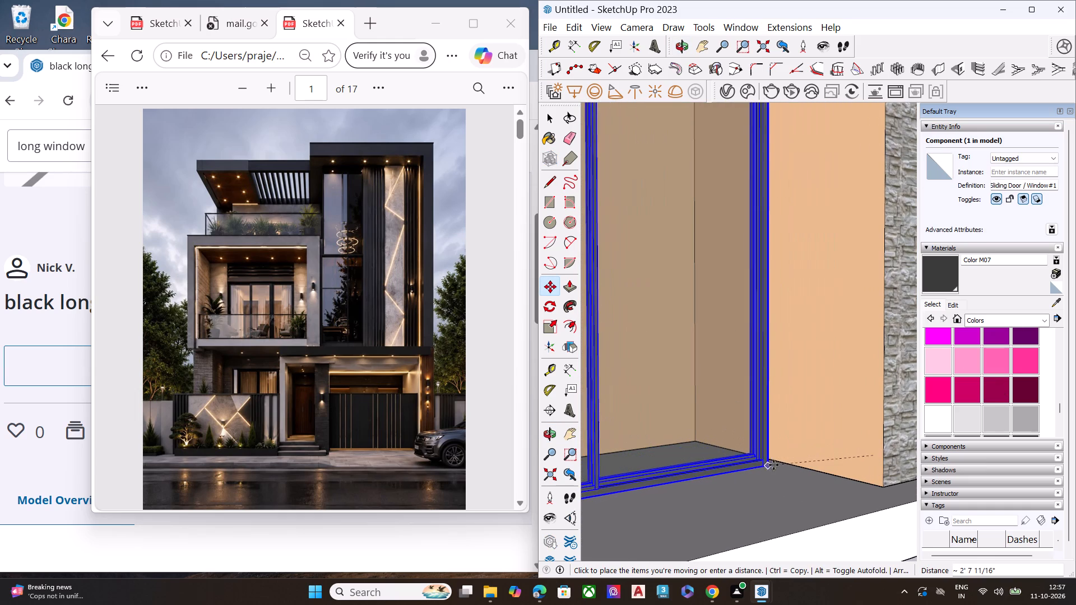
{"action": "left_click", "coordinate": [777, 464]}
Stretch the sliding door upward along the blue axis until its top meets the ground-floor wood ceiling, and deselect it.
{"action": "scroll", "coordinate": [818, 506], "scroll_direction": "down", "scroll_amount": 10}
{"action": "scroll", "coordinate": [817, 514], "scroll_direction": "up", "scroll_amount": 1}
{"action": "middle_click_drag", "start_coordinate": [817, 514], "coordinate": [483, 453]}
{"action": "key", "text": "d"}
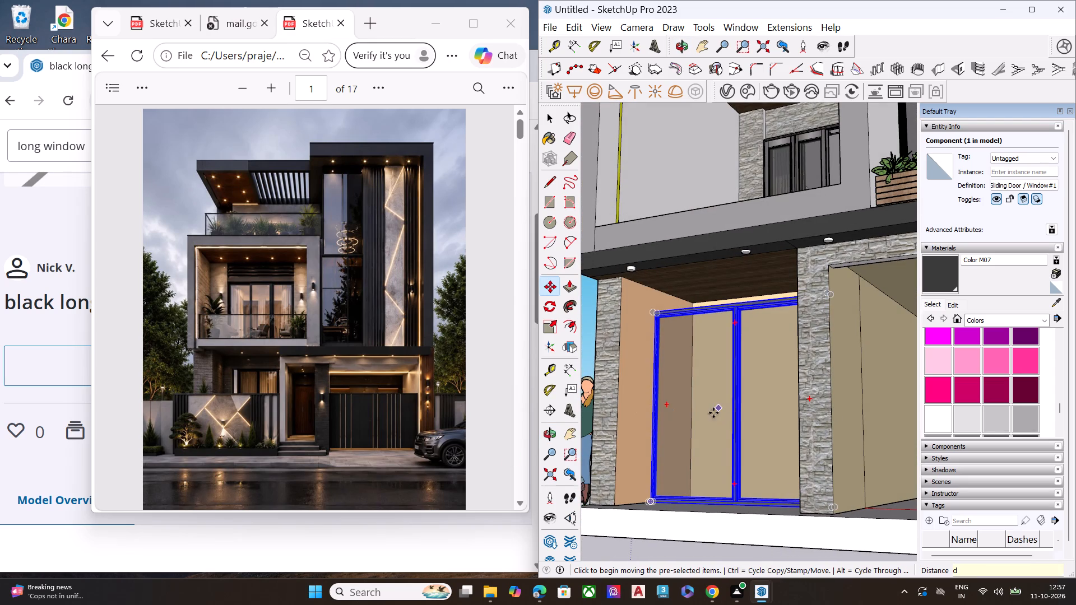
{"action": "middle_click_drag", "start_coordinate": [735, 425], "coordinate": [754, 469]}
{"action": "key", "text": "s"}
{"action": "scroll", "coordinate": [723, 240], "scroll_direction": "up", "scroll_amount": 6}
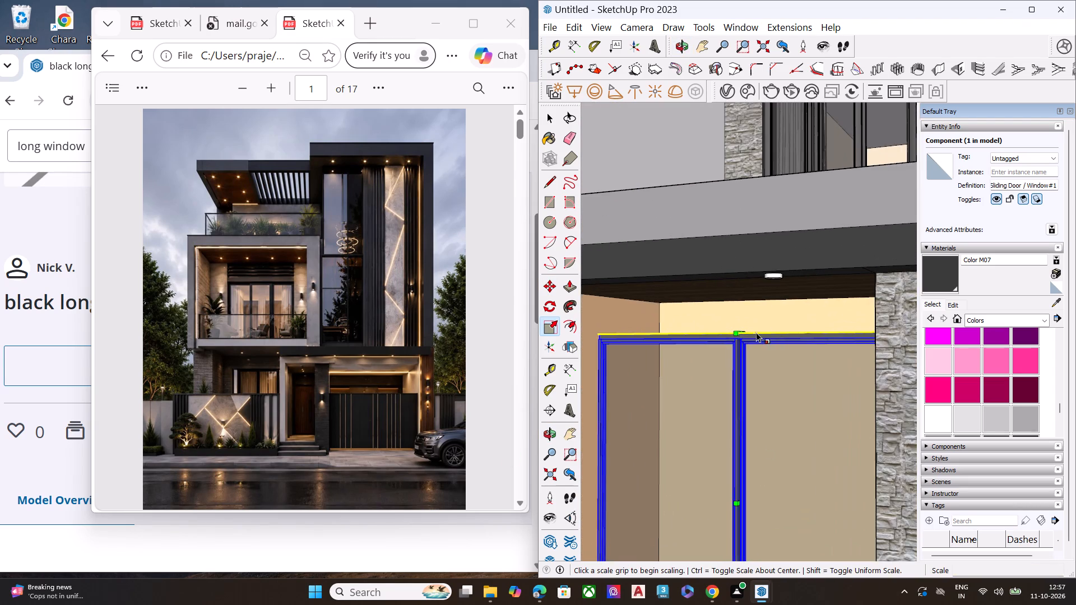
{"action": "middle_click_drag", "start_coordinate": [756, 332], "coordinate": [745, 409]}
{"action": "scroll", "coordinate": [744, 366], "scroll_direction": "up", "scroll_amount": 8}
{"action": "left_click", "coordinate": [739, 274]}
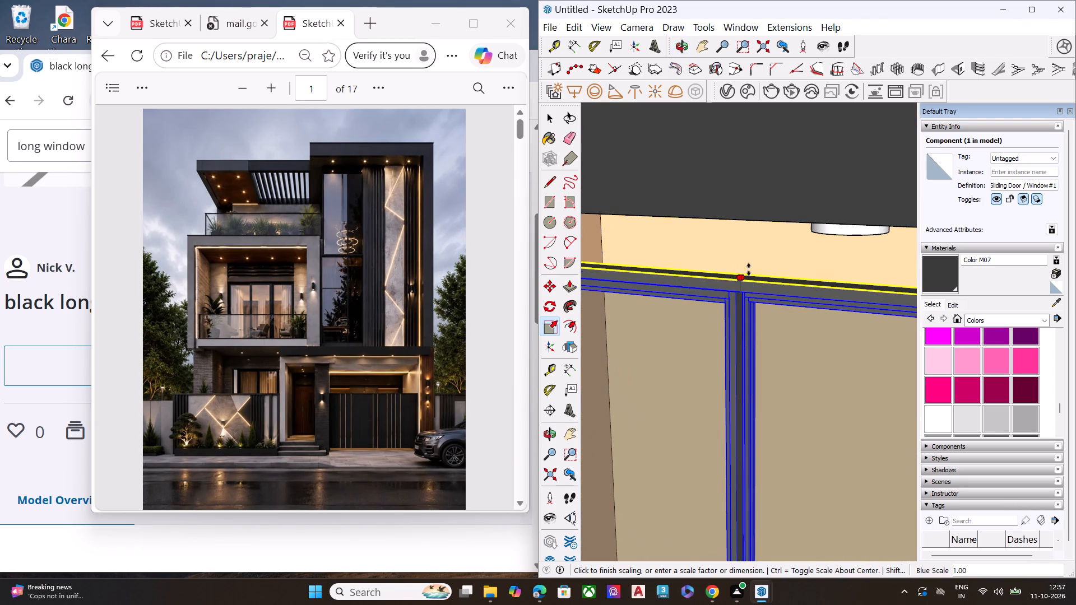
{"action": "middle_click_drag", "start_coordinate": [764, 235], "coordinate": [800, 152]}
{"action": "scroll", "coordinate": [799, 157], "scroll_direction": "up", "scroll_amount": 1}
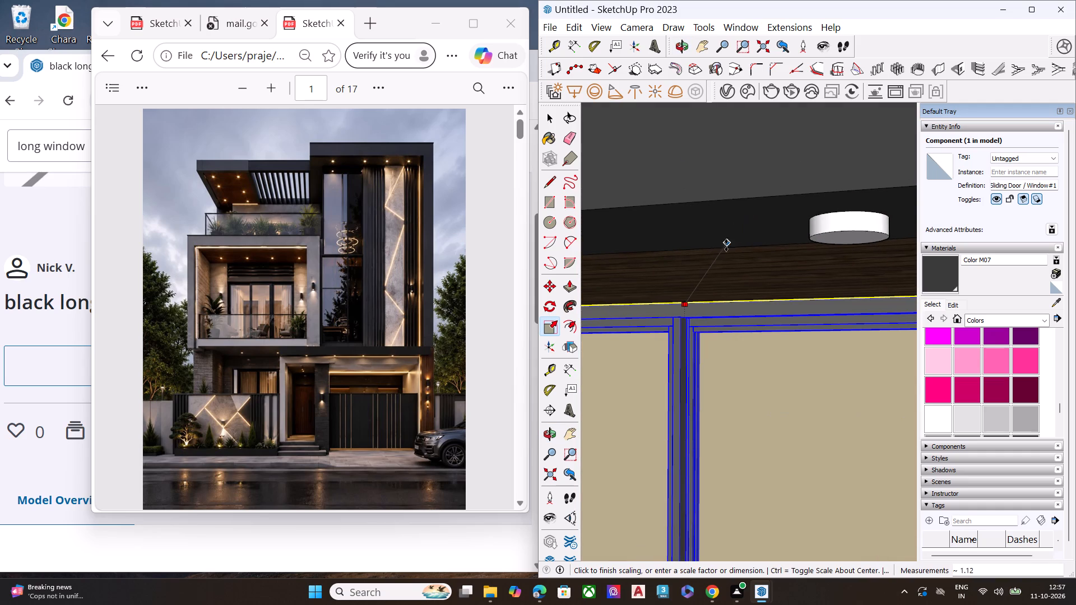
{"action": "middle_click_drag", "start_coordinate": [735, 234], "coordinate": [784, 160]}
{"action": "scroll", "coordinate": [784, 160], "scroll_direction": "up", "scroll_amount": 1}
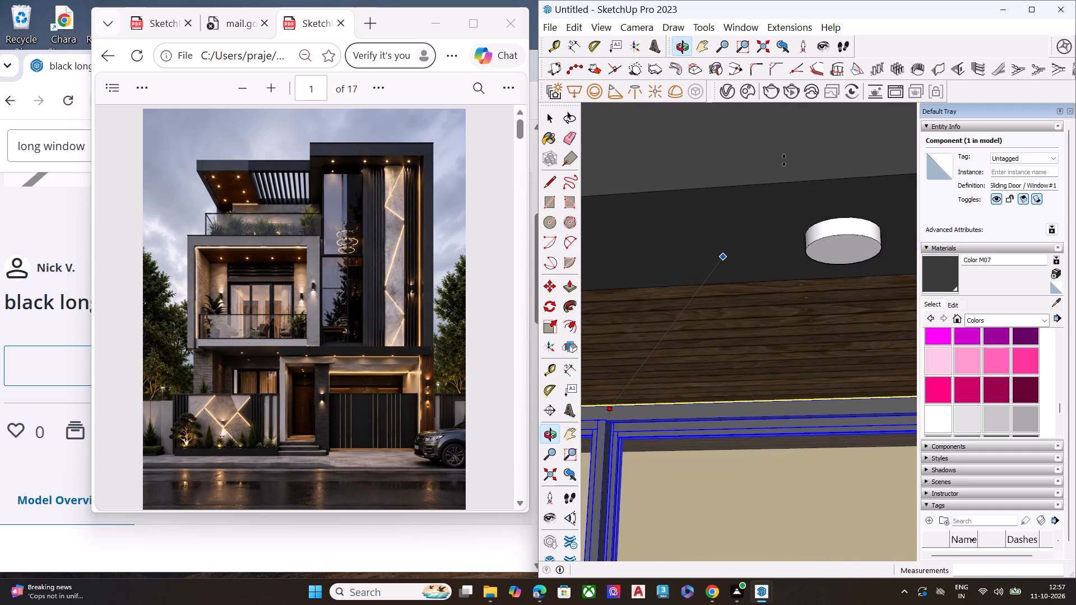
{"action": "left_click", "coordinate": [633, 397]}
{"action": "scroll", "coordinate": [707, 298], "scroll_direction": "down", "scroll_amount": 11}
{"action": "scroll", "coordinate": [736, 297], "scroll_direction": "up", "scroll_amount": 1}
{"action": "scroll", "coordinate": [738, 299], "scroll_direction": "down", "scroll_amount": 4}
{"action": "scroll", "coordinate": [751, 305], "scroll_direction": "up", "scroll_amount": 1}
{"action": "scroll", "coordinate": [760, 306], "scroll_direction": "down", "scroll_amount": 1}
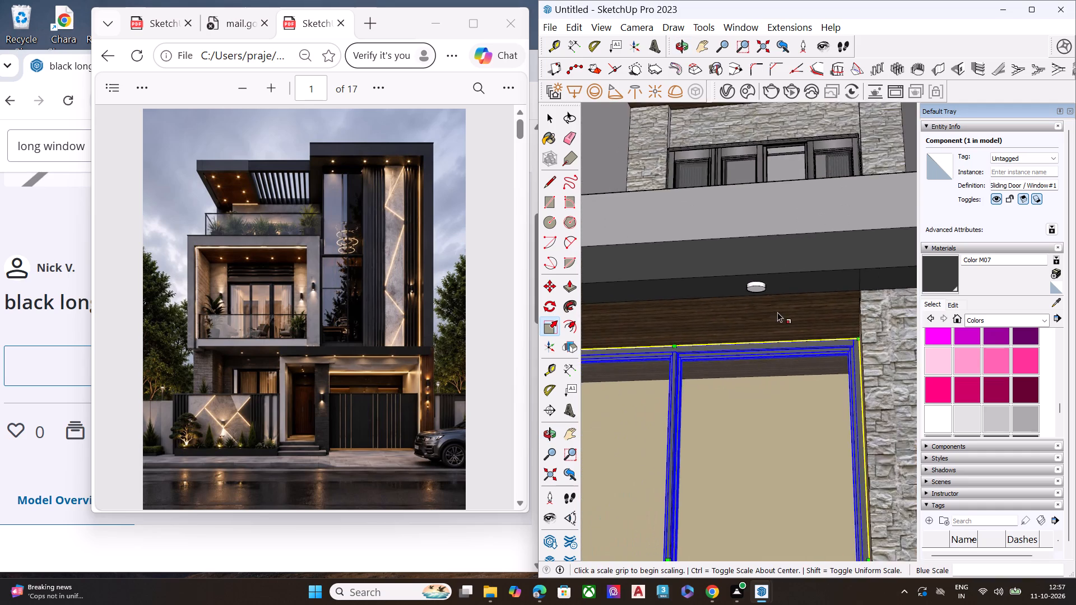
{"action": "scroll", "coordinate": [780, 315], "scroll_direction": "down", "scroll_amount": 10}
{"action": "middle_click_drag", "start_coordinate": [775, 387], "coordinate": [786, 479]}
{"action": "scroll", "coordinate": [775, 387], "scroll_direction": "down", "scroll_amount": 1}
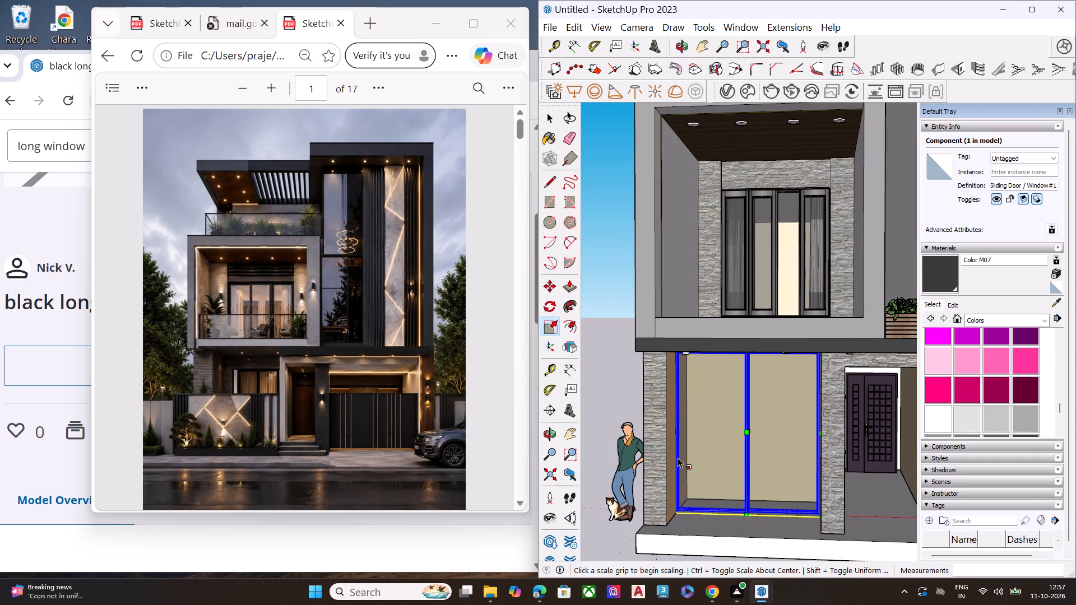
{"action": "key", "text": "space"}
{"action": "left_click", "coordinate": [615, 395]}
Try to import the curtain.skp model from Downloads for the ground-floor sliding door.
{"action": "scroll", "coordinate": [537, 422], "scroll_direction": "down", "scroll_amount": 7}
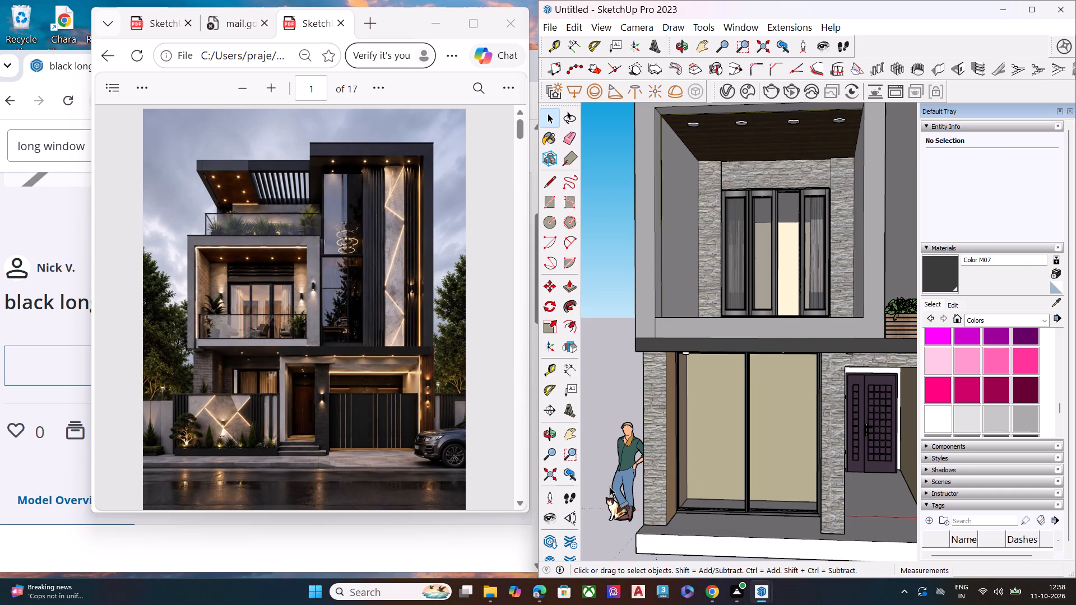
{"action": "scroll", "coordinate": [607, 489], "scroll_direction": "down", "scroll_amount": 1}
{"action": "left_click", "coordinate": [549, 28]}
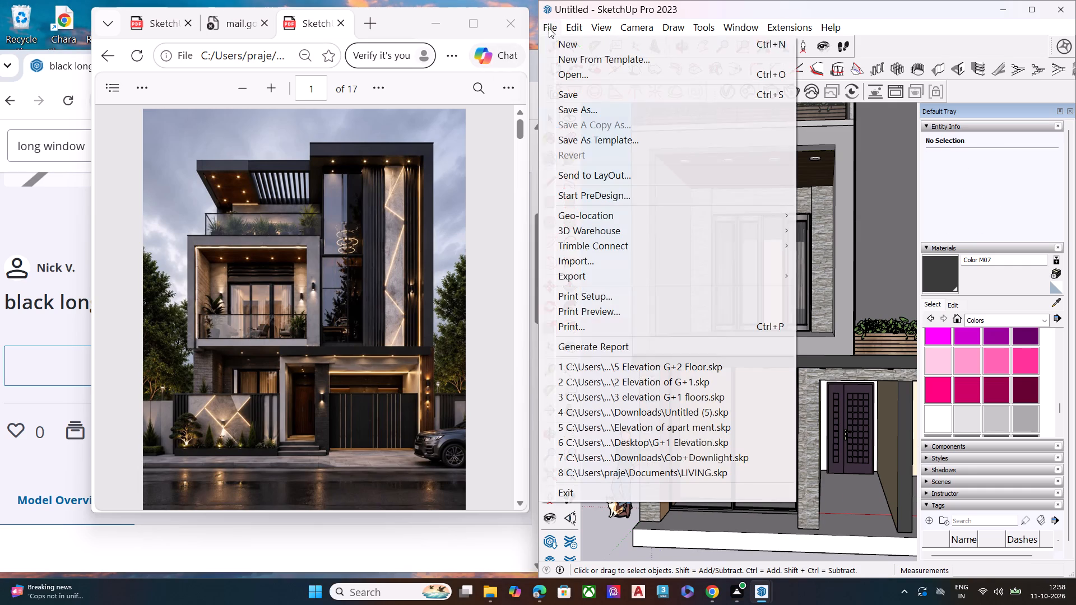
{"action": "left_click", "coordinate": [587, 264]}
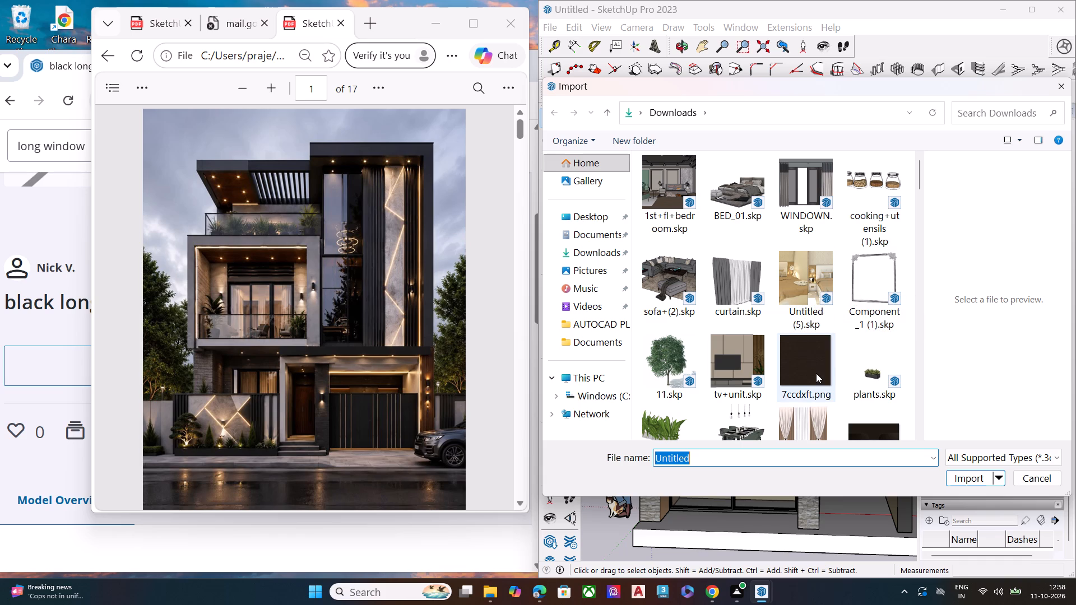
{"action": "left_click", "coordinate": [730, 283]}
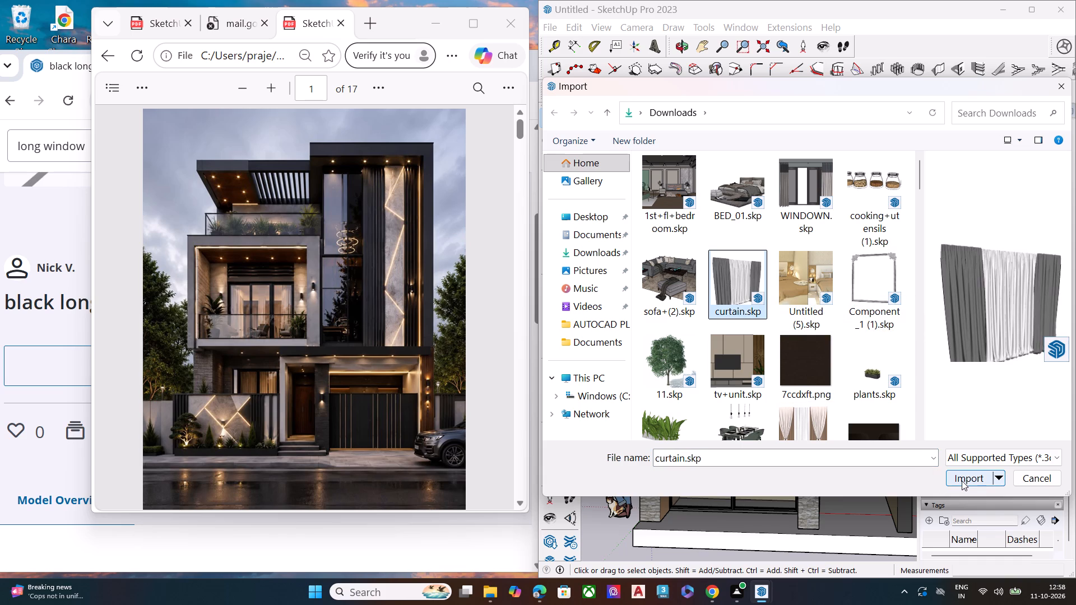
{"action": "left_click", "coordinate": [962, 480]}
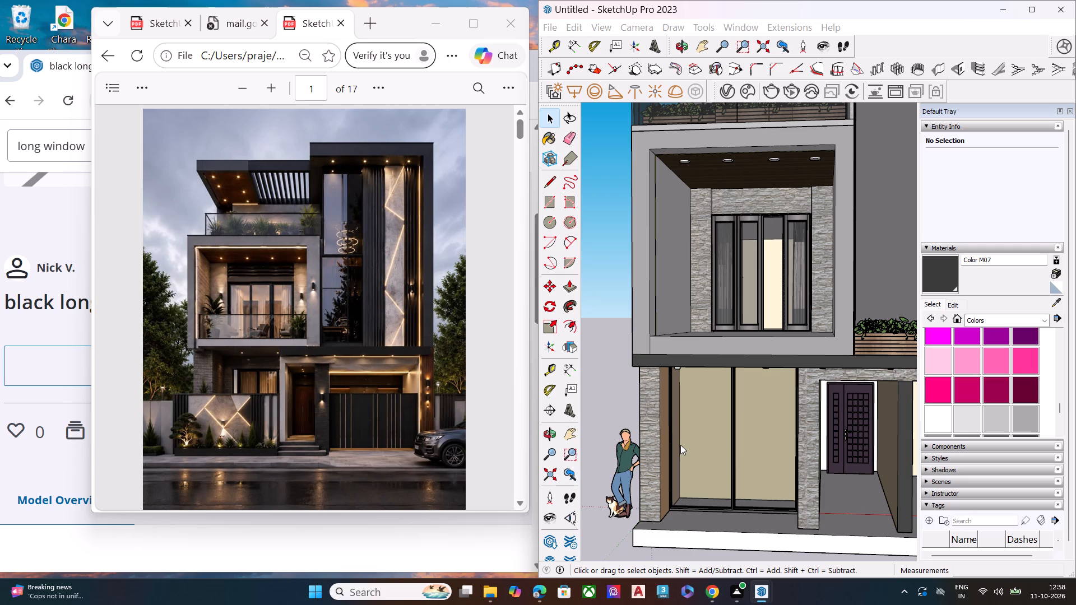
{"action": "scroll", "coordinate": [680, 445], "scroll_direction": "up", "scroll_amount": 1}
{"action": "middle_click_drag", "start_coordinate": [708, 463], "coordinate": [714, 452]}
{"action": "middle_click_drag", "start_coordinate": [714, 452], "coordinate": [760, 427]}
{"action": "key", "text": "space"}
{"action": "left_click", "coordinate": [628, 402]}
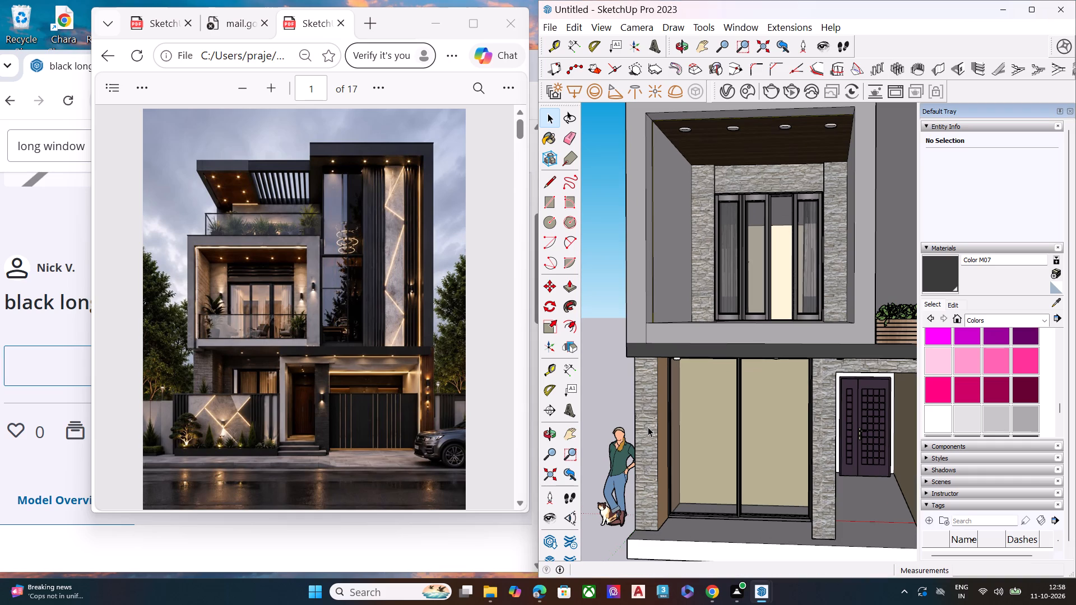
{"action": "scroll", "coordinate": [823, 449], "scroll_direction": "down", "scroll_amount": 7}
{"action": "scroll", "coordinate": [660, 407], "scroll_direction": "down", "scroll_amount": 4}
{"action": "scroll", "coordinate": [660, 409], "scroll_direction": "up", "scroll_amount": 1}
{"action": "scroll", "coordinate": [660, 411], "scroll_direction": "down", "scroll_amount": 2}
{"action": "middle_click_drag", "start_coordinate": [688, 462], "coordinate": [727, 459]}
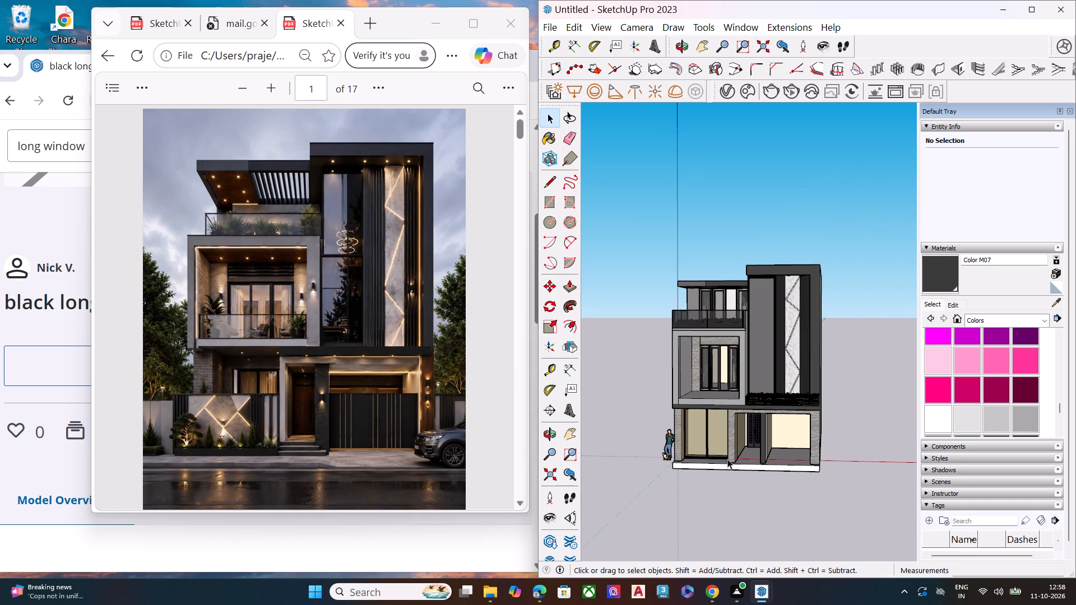
Import the curtain.skp model from Downloads and place it on the ground in front of the house.
{"action": "middle_click_drag", "start_coordinate": [727, 459], "coordinate": [887, 461]}
{"action": "scroll", "coordinate": [782, 476], "scroll_direction": "down", "scroll_amount": 1}
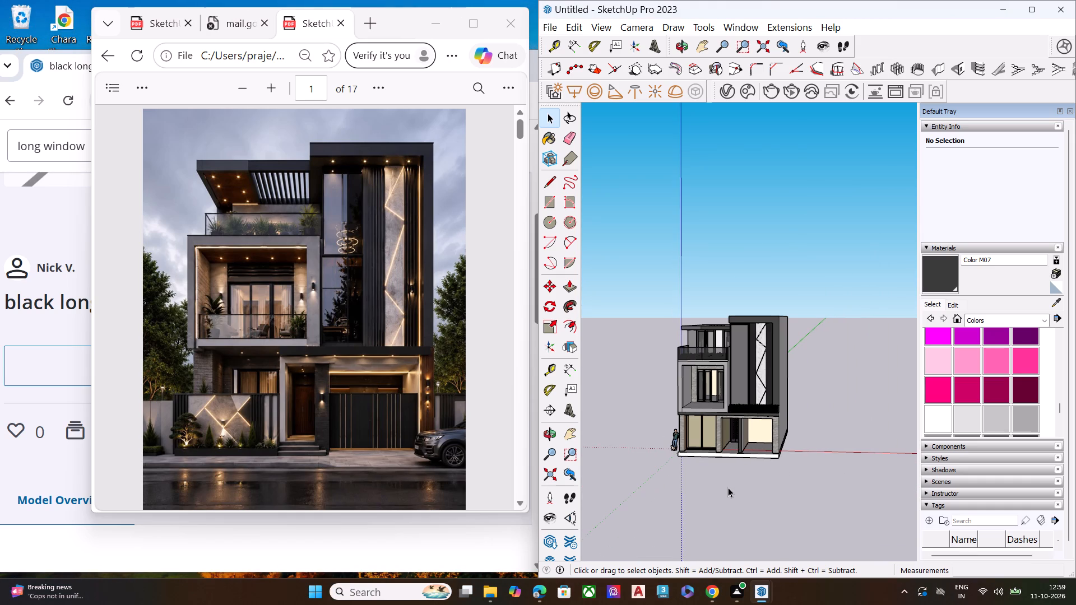
{"action": "middle_click_drag", "start_coordinate": [728, 487], "coordinate": [759, 436]}
{"action": "scroll", "coordinate": [758, 433], "scroll_direction": "up", "scroll_amount": 5}
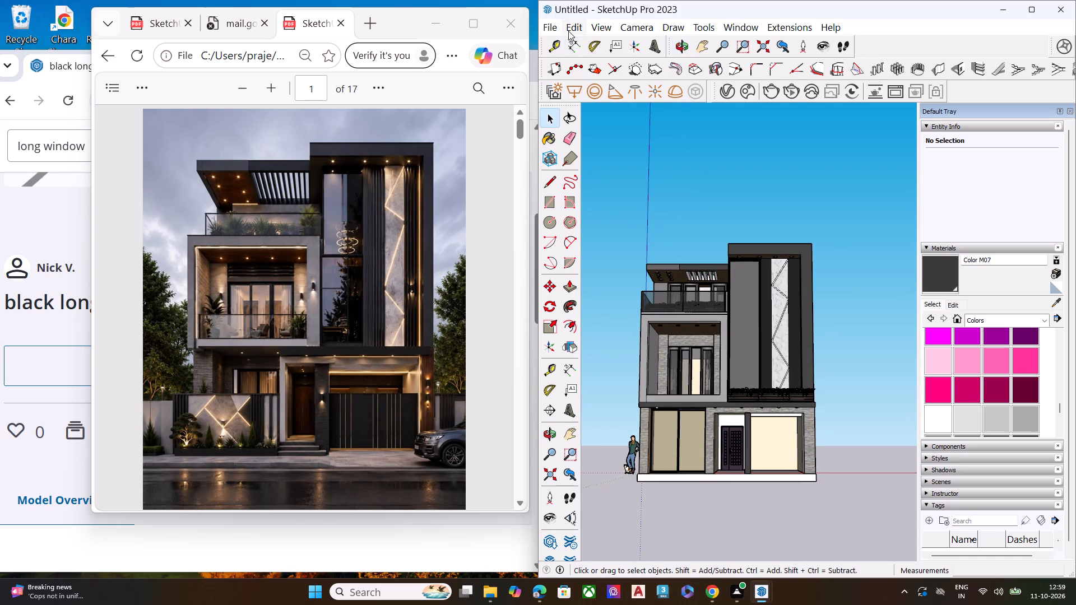
{"action": "left_click", "coordinate": [555, 28]}
{"action": "left_click", "coordinate": [571, 261]}
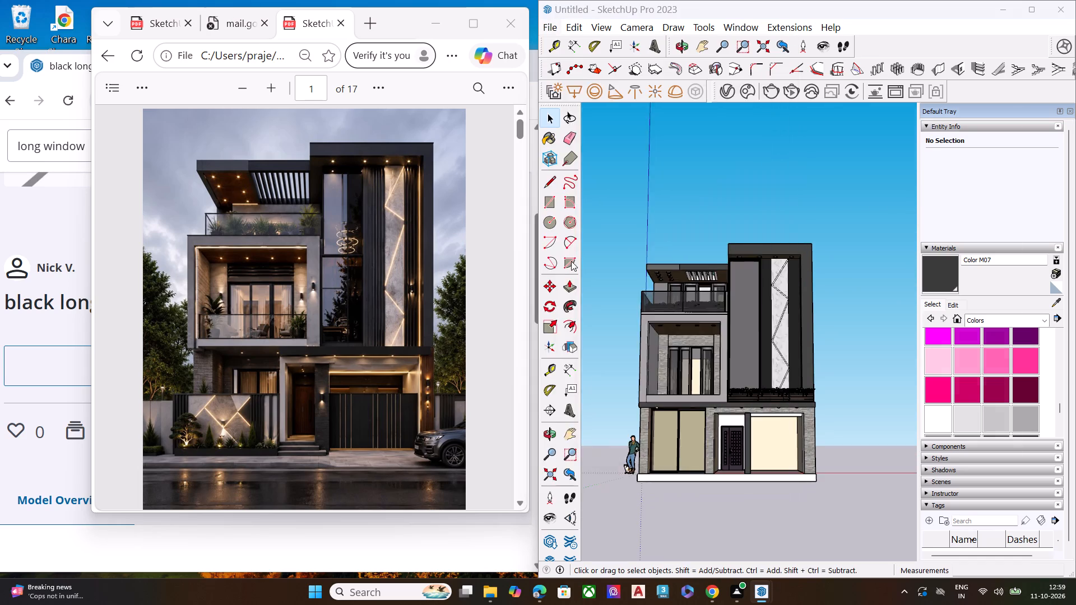
{"action": "left_click", "coordinate": [739, 287]}
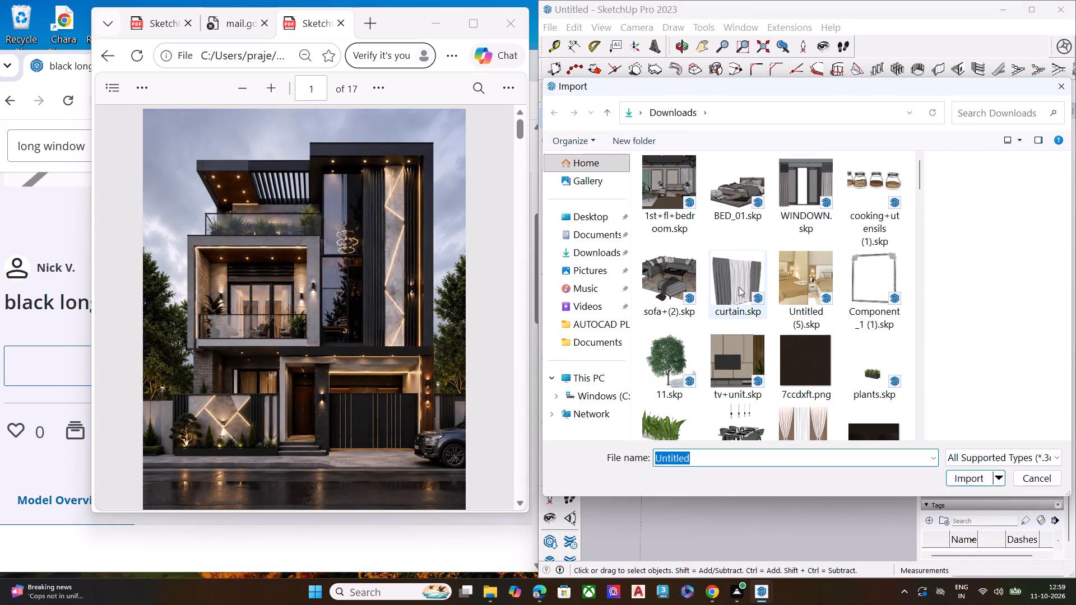
{"action": "left_click", "coordinate": [958, 480]}
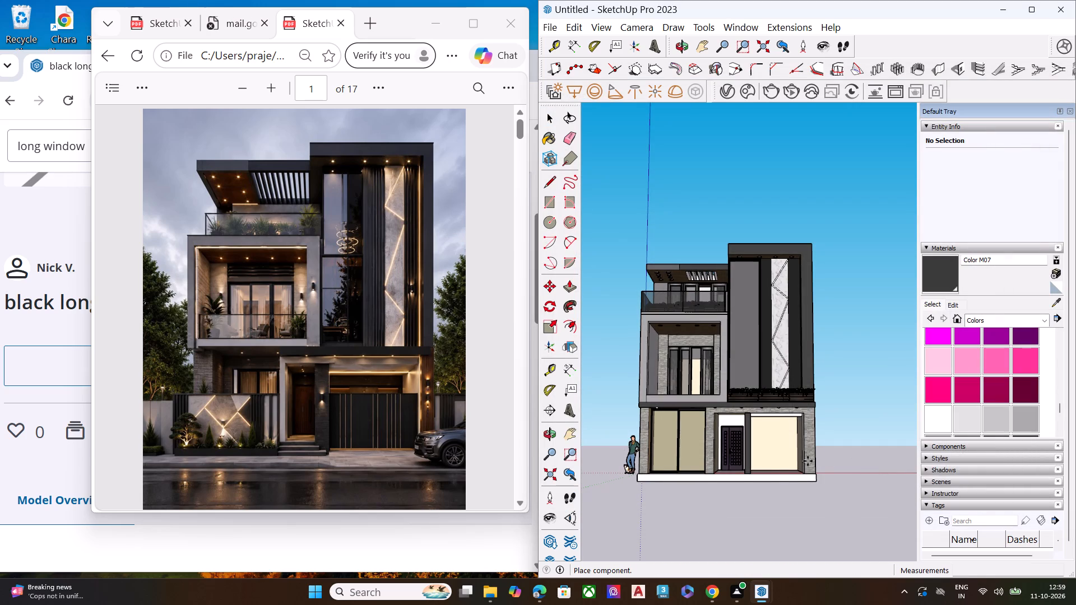
{"action": "scroll", "coordinate": [749, 539], "scroll_direction": "down", "scroll_amount": 2}
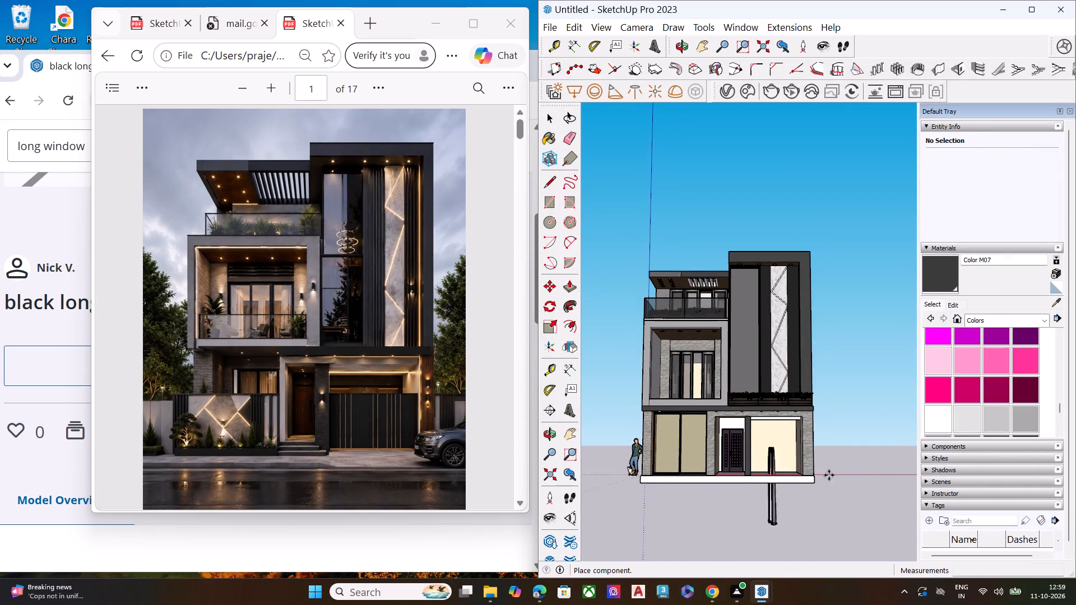
{"action": "middle_click_drag", "start_coordinate": [830, 474], "coordinate": [711, 588]}
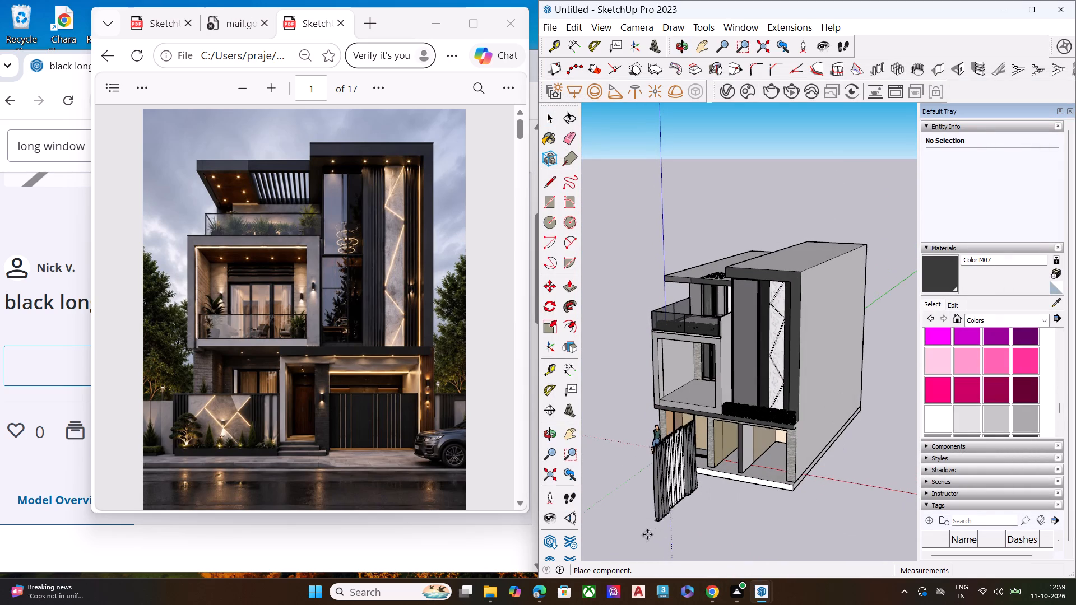
{"action": "left_click", "coordinate": [643, 544]}
Rotate the curtain on the ground plane about its bottom corner until it is parallel to the front facade.
{"action": "middle_click_drag", "start_coordinate": [697, 487], "coordinate": [835, 510]}
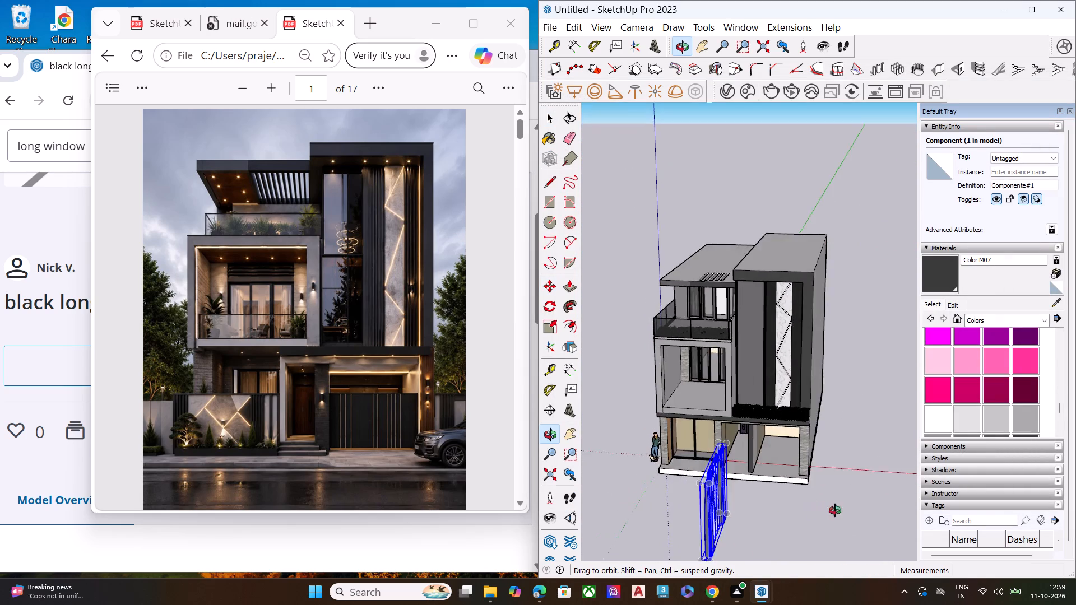
{"action": "middle_click_drag", "start_coordinate": [835, 510], "coordinate": [905, 490]}
{"action": "scroll", "coordinate": [811, 455], "scroll_direction": "down", "scroll_amount": 6}
{"action": "middle_click_drag", "start_coordinate": [814, 510], "coordinate": [843, 495]}
{"action": "scroll", "coordinate": [827, 504], "scroll_direction": "up", "scroll_amount": 15}
{"action": "key", "text": "space"}
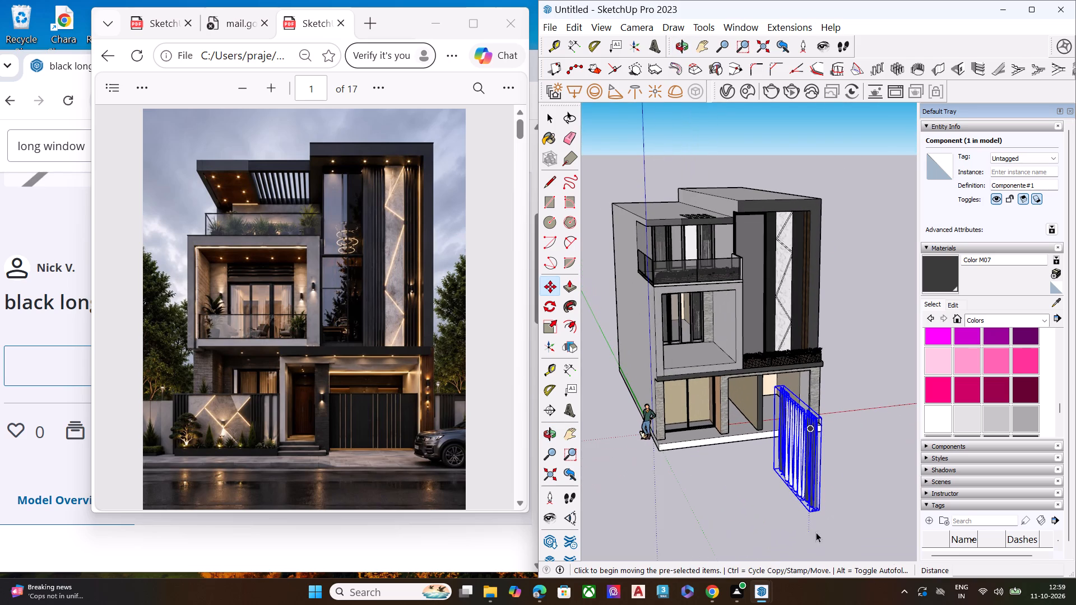
{"action": "left_click", "coordinate": [824, 525]}
{"action": "left_click", "coordinate": [814, 474]}
{"action": "middle_click_drag", "start_coordinate": [825, 486], "coordinate": [783, 488]}
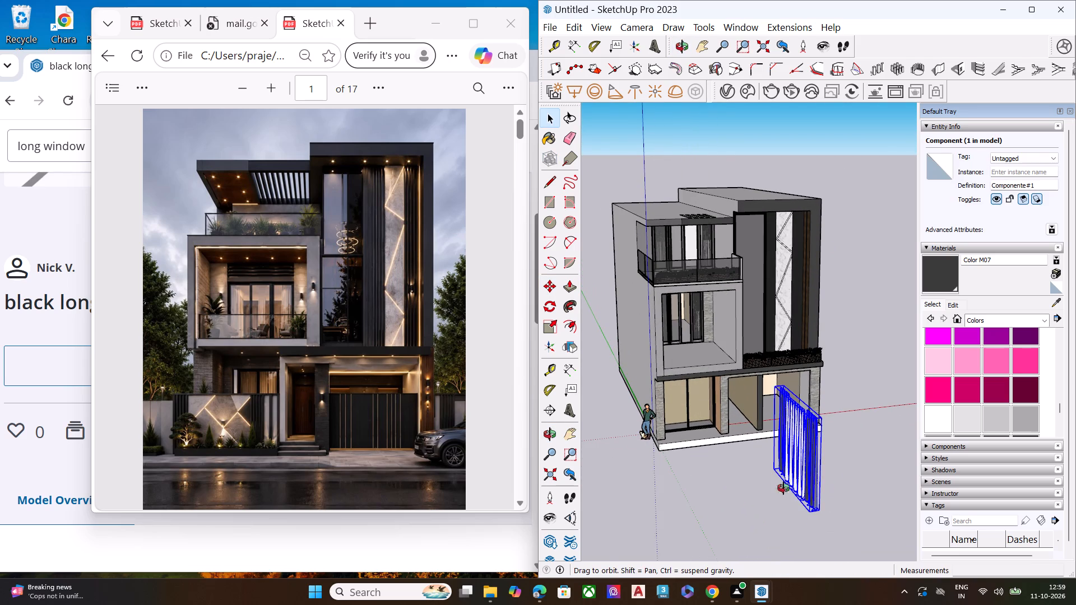
{"action": "middle_click_drag", "start_coordinate": [783, 488], "coordinate": [676, 487]}
{"action": "key", "text": "q"}
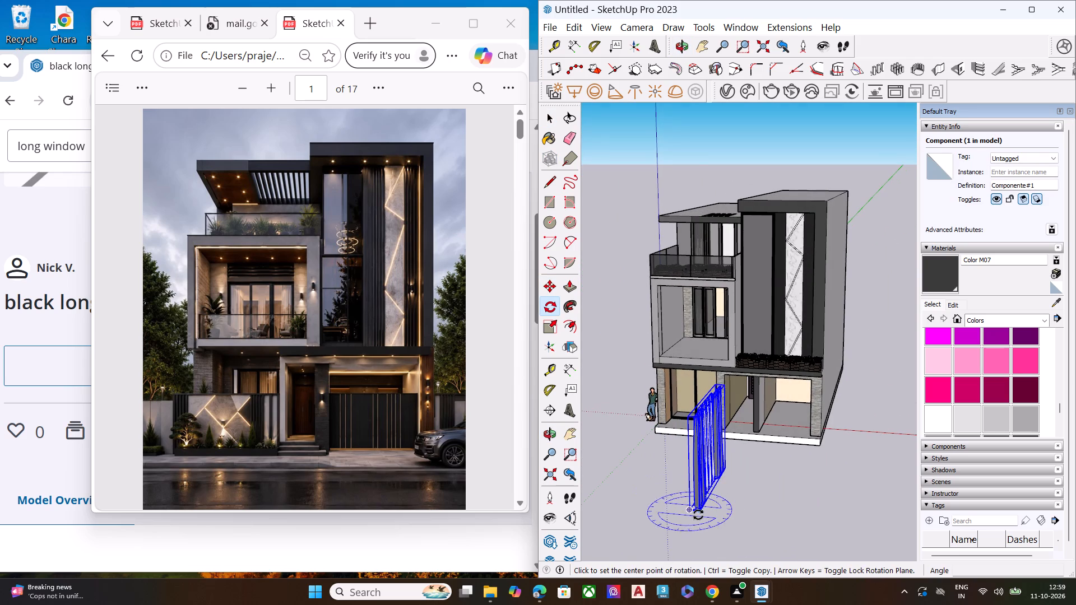
{"action": "left_click", "coordinate": [698, 515]}
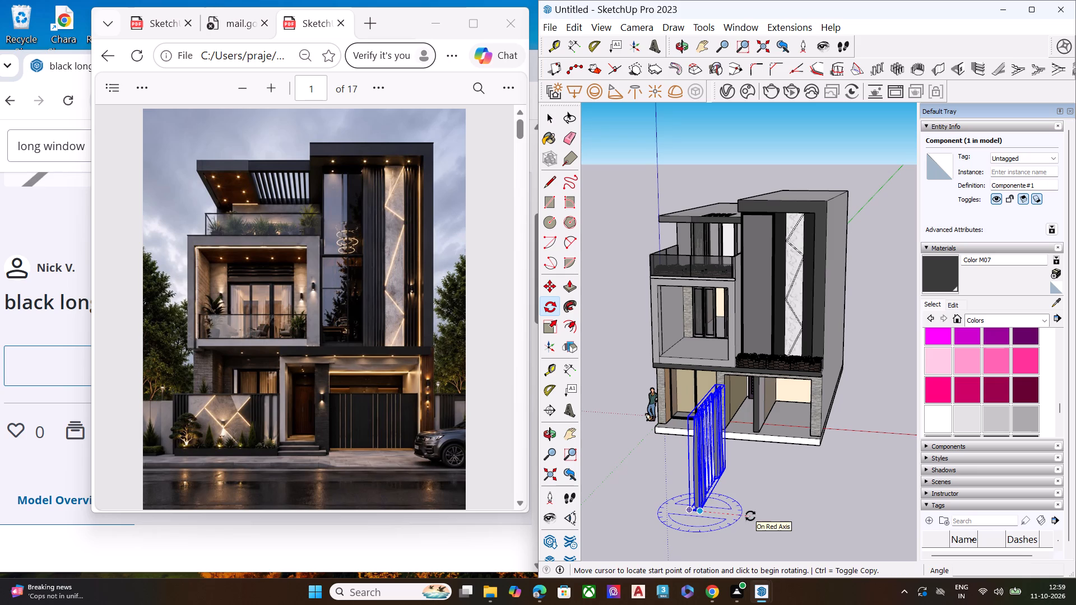
{"action": "left_click", "coordinate": [750, 516]}
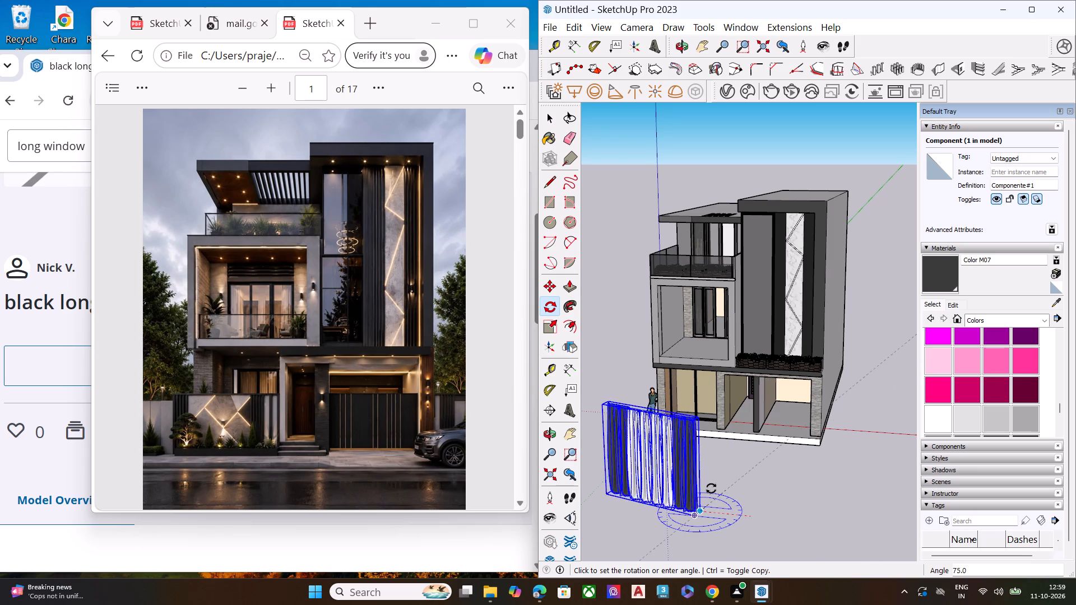
{"action": "left_click", "coordinate": [709, 488]}
Scale the curtain down uniformly to about 0.60 from its top corner, closer to the sliding door's width.
{"action": "scroll", "coordinate": [788, 500], "scroll_direction": "down", "scroll_amount": 4}
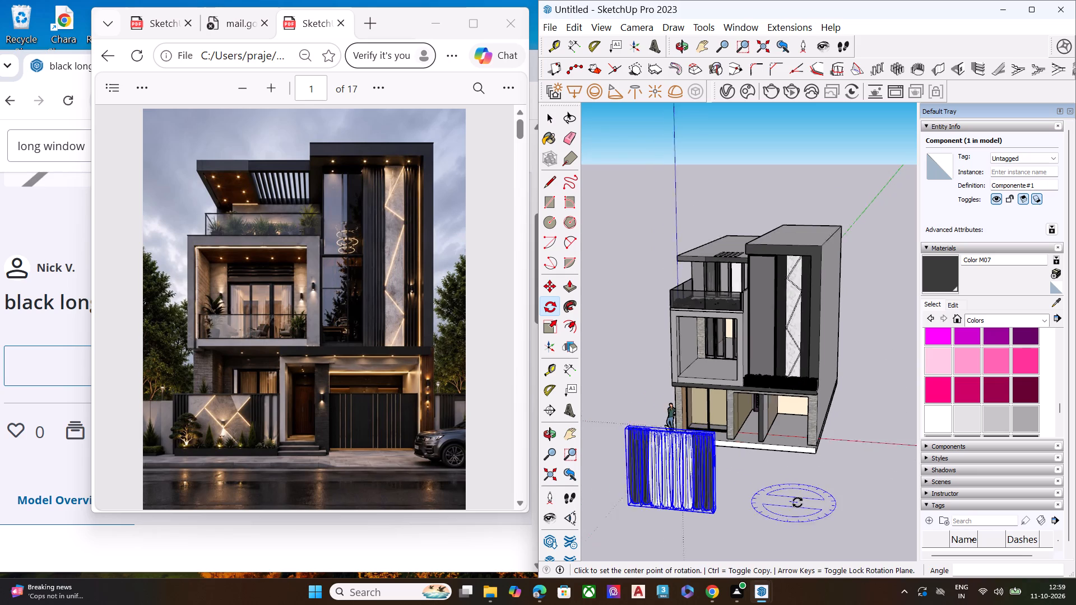
{"action": "scroll", "coordinate": [797, 502], "scroll_direction": "down", "scroll_amount": 1}
{"action": "middle_click_drag", "start_coordinate": [700, 509], "coordinate": [734, 458]}
{"action": "scroll", "coordinate": [729, 460], "scroll_direction": "up", "scroll_amount": 7}
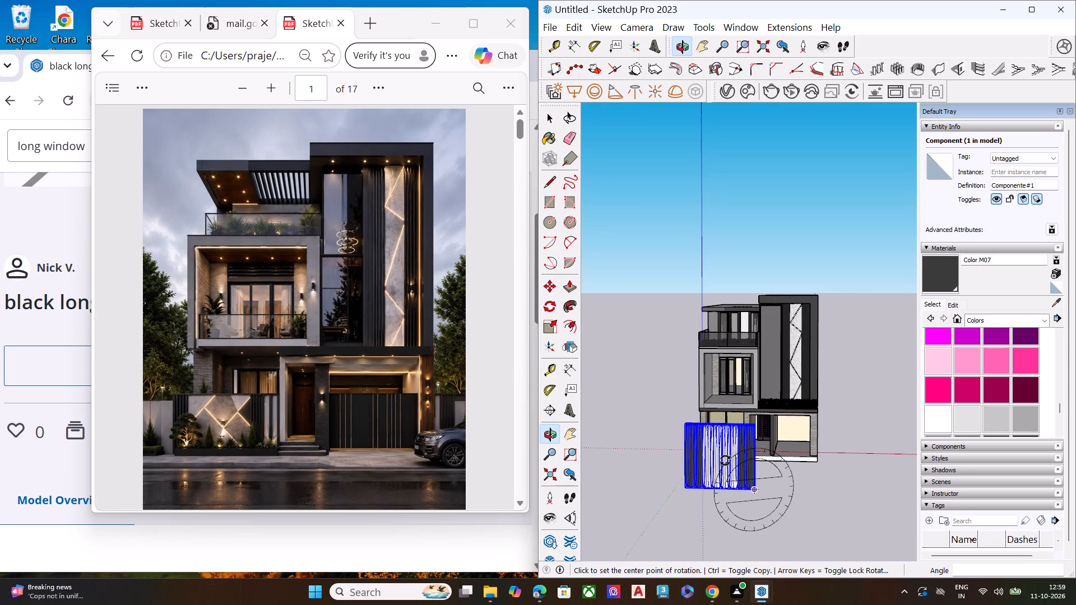
{"action": "scroll", "coordinate": [704, 486], "scroll_direction": "up", "scroll_amount": 7}
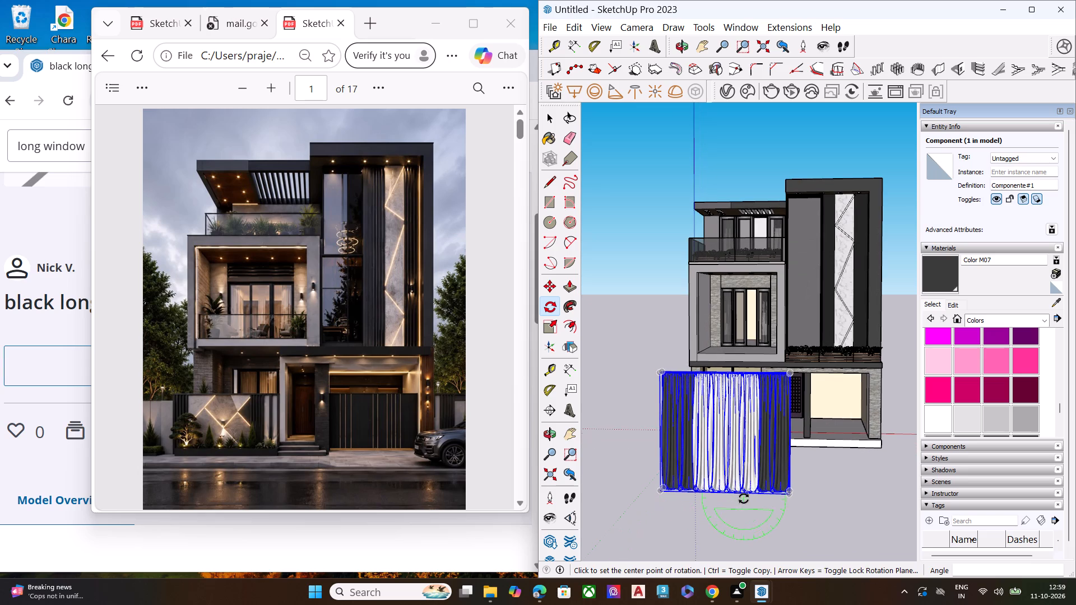
{"action": "key", "text": "space"}
{"action": "key", "text": "s"}
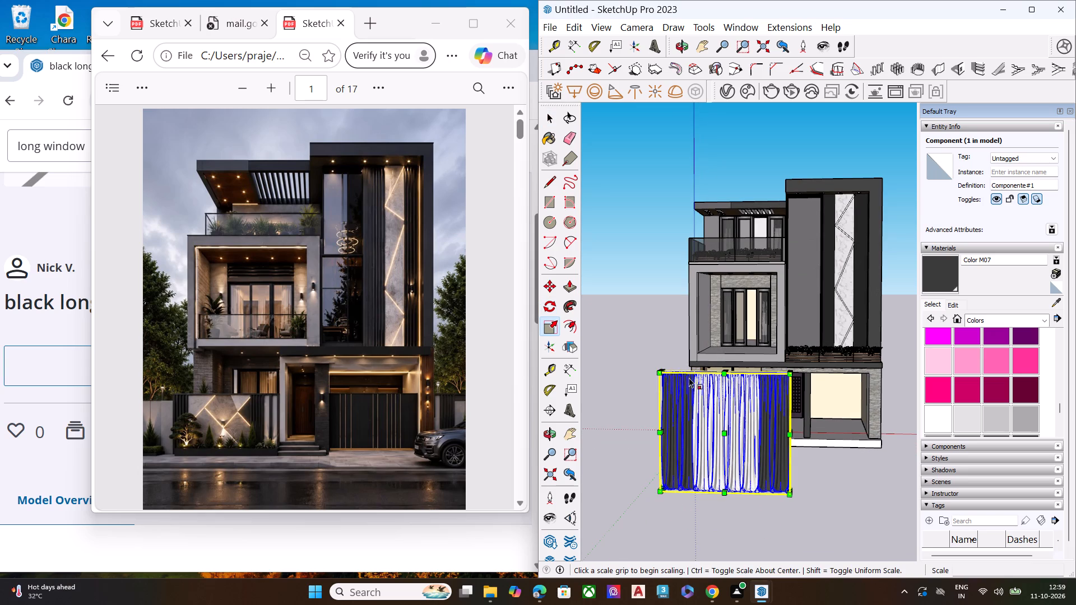
{"action": "left_click", "coordinate": [659, 371]}
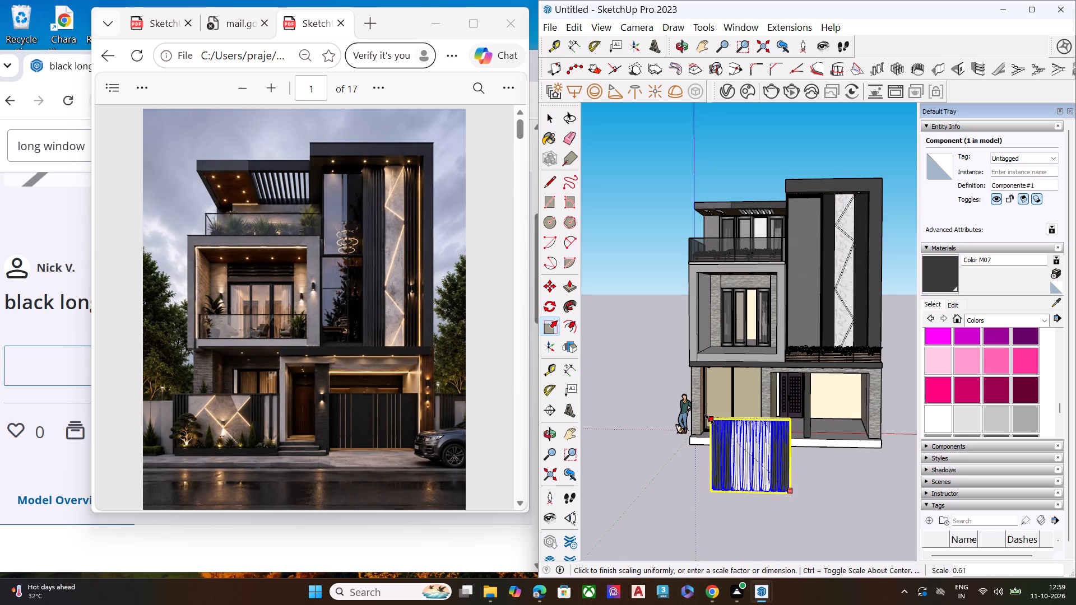
{"action": "left_click", "coordinate": [712, 421]}
{"action": "key", "text": "space"}
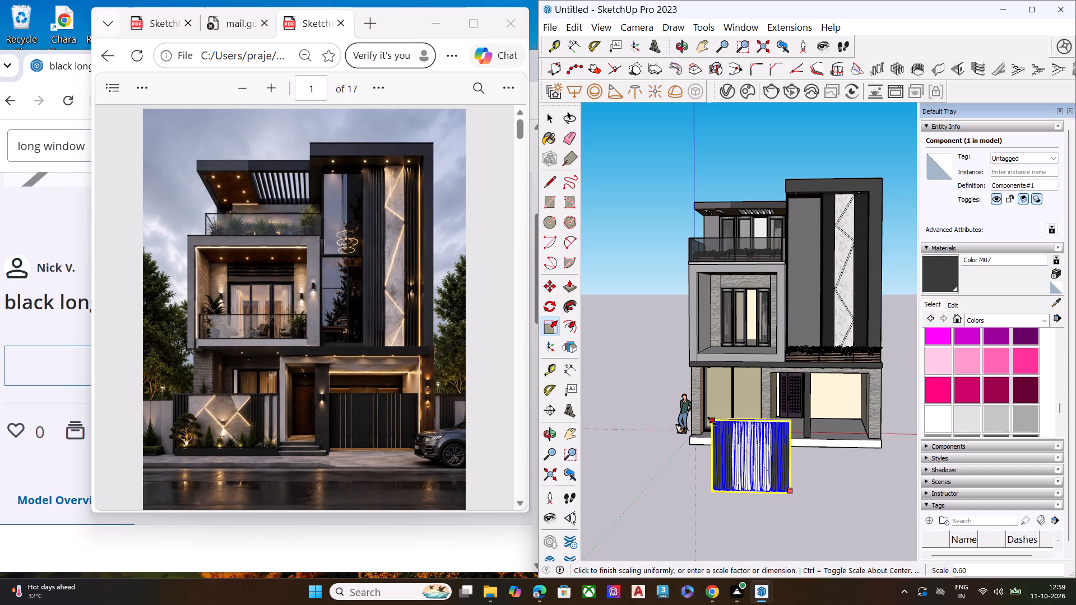
Move the curtain about 30' 6" by its top corner to the top corner of the ground-floor sliding door frame.
{"action": "scroll", "coordinate": [712, 423], "scroll_direction": "up", "scroll_amount": 9}
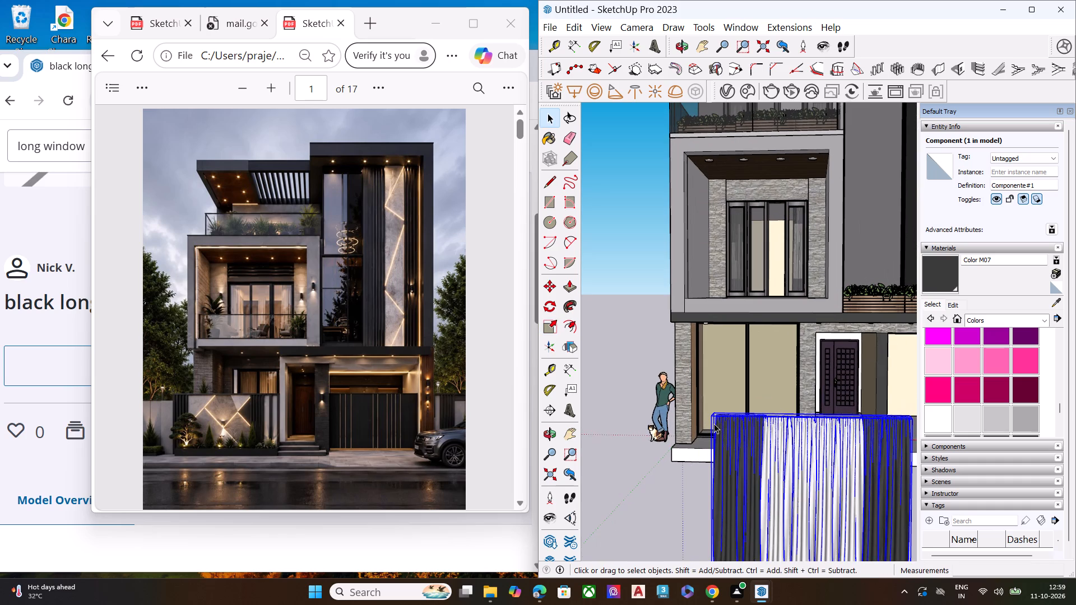
{"action": "key", "text": "m"}
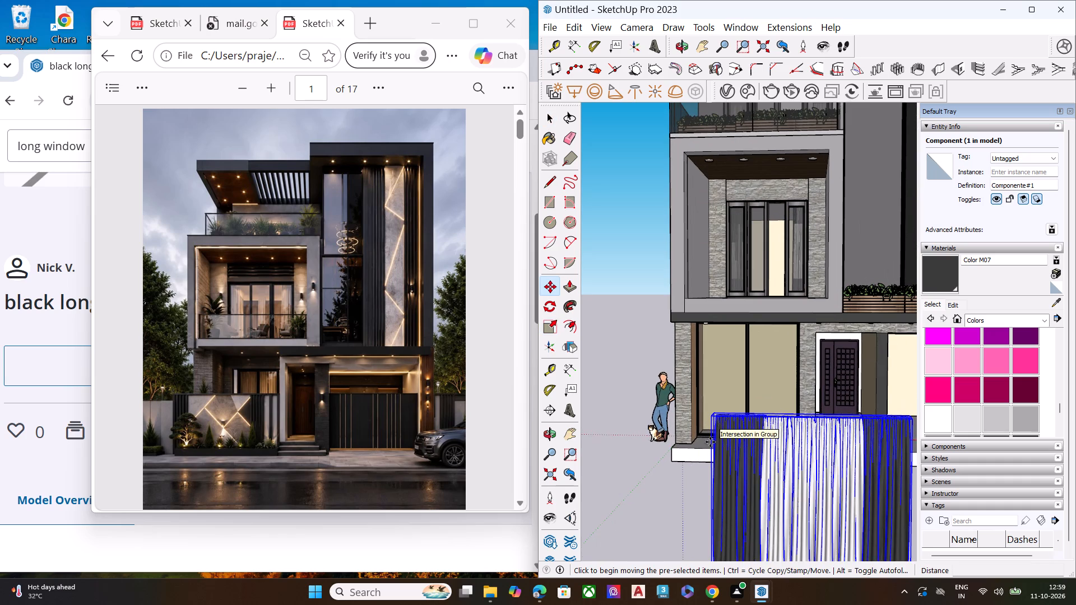
{"action": "left_click", "coordinate": [713, 417]}
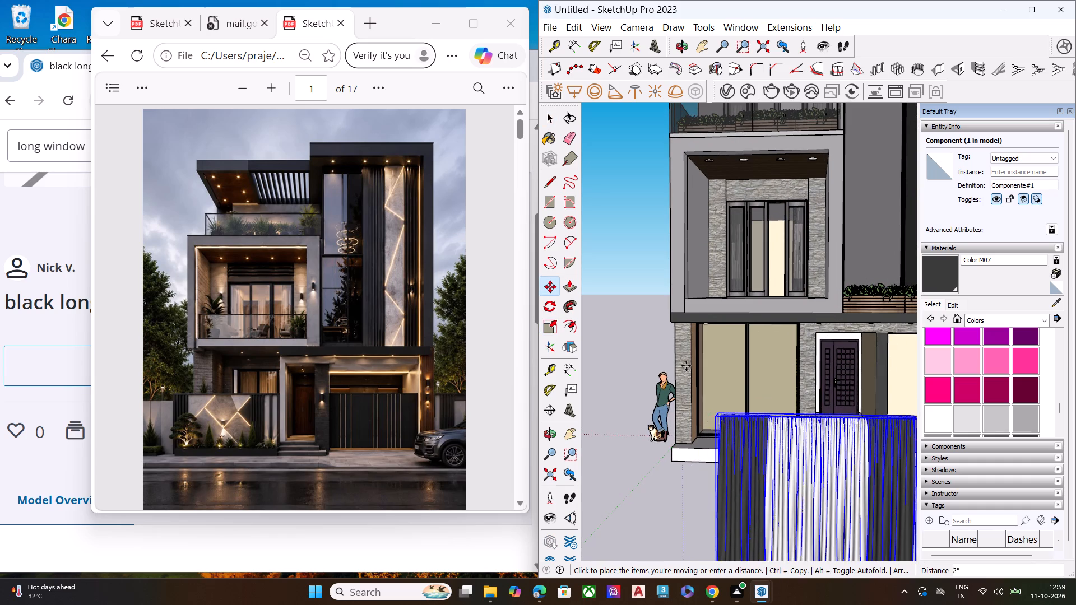
{"action": "middle_click_drag", "start_coordinate": [698, 332], "coordinate": [743, 313]}
{"action": "scroll", "coordinate": [743, 326], "scroll_direction": "up", "scroll_amount": 14}
{"action": "scroll", "coordinate": [708, 352], "scroll_direction": "down", "scroll_amount": 1}
{"action": "scroll", "coordinate": [708, 352], "scroll_direction": "up", "scroll_amount": 5}
{"action": "middle_click_drag", "start_coordinate": [681, 338], "coordinate": [624, 323]}
{"action": "scroll", "coordinate": [624, 323], "scroll_direction": "up", "scroll_amount": 2}
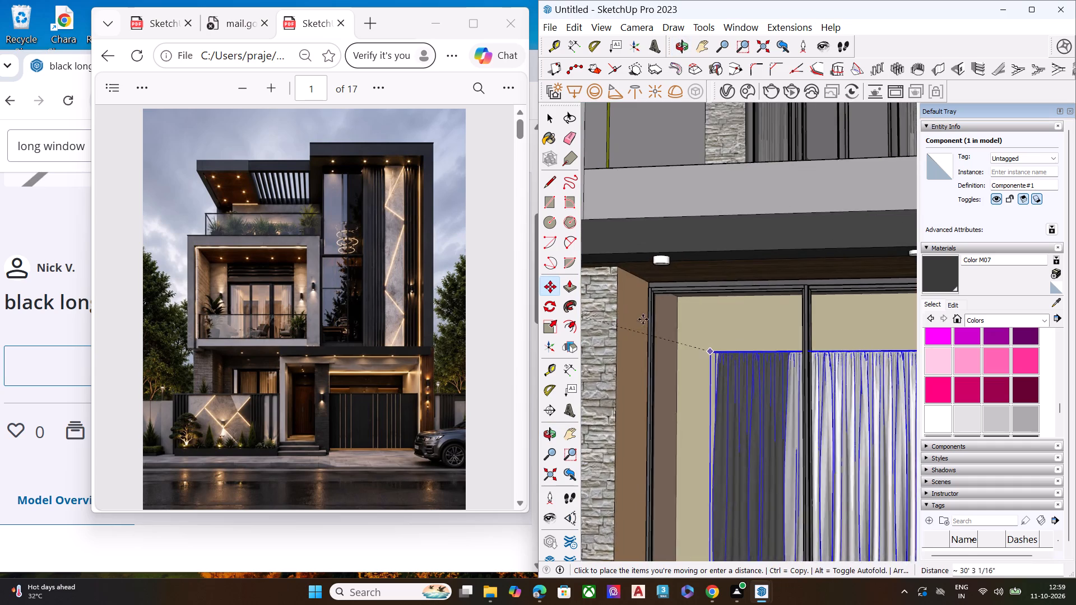
{"action": "scroll", "coordinate": [643, 319], "scroll_direction": "up", "scroll_amount": 7}
{"action": "middle_click_drag", "start_coordinate": [673, 295], "coordinate": [620, 323]}
{"action": "scroll", "coordinate": [672, 290], "scroll_direction": "up", "scroll_amount": 5}
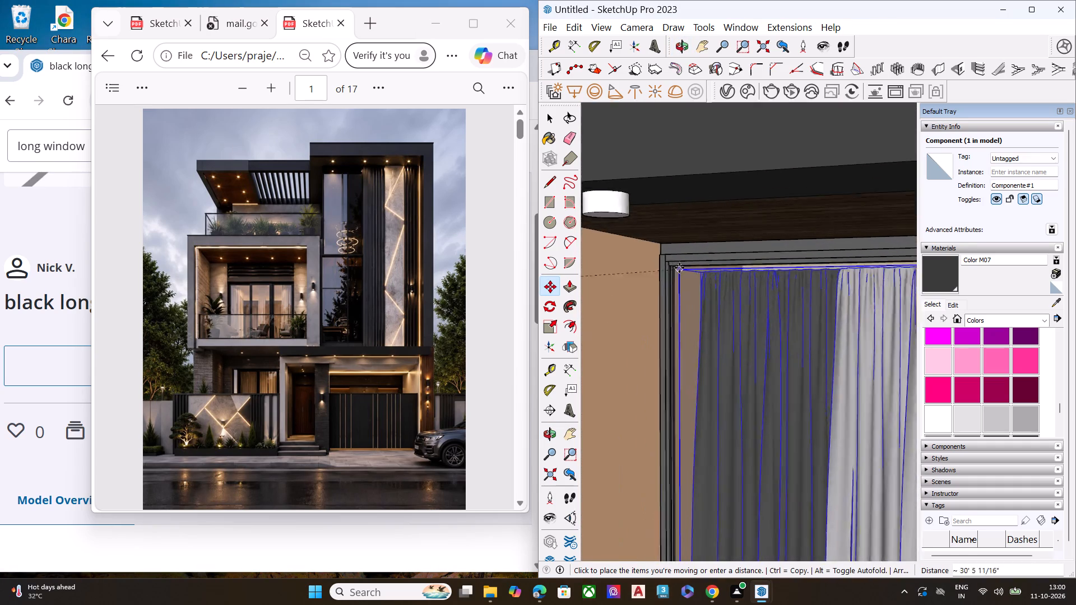
{"action": "scroll", "coordinate": [679, 268], "scroll_direction": "up", "scroll_amount": 5}
{"action": "middle_click_drag", "start_coordinate": [682, 279], "coordinate": [624, 221]}
{"action": "scroll", "coordinate": [609, 217], "scroll_direction": "up", "scroll_amount": 1}
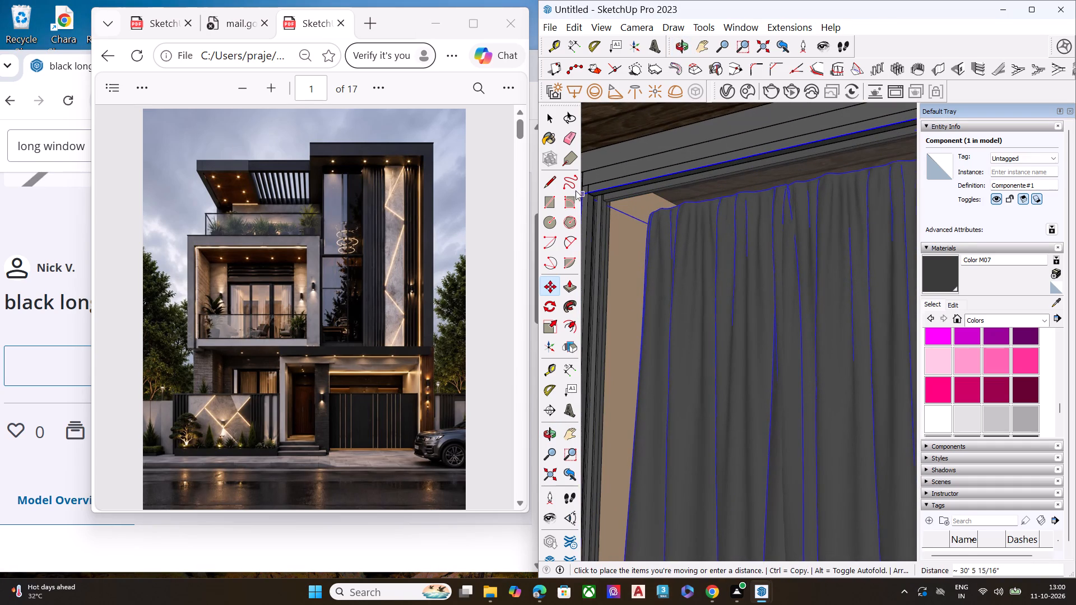
{"action": "left_click", "coordinate": [581, 220]}
{"action": "scroll", "coordinate": [692, 238], "scroll_direction": "down", "scroll_amount": 2}
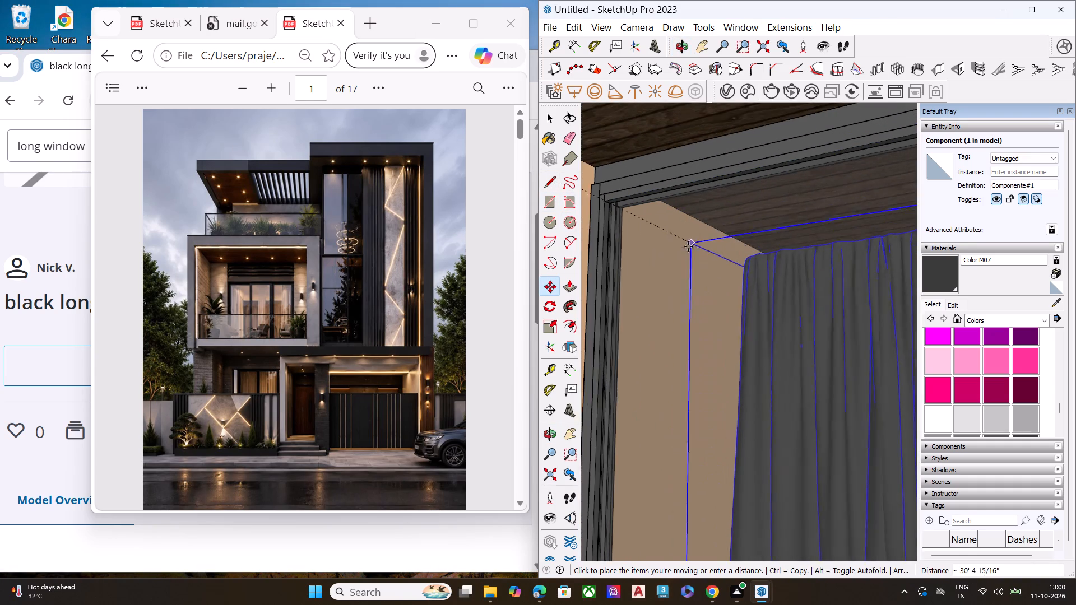
{"action": "scroll", "coordinate": [688, 246], "scroll_direction": "down", "scroll_amount": 2}
{"action": "left_click", "coordinate": [606, 207]}
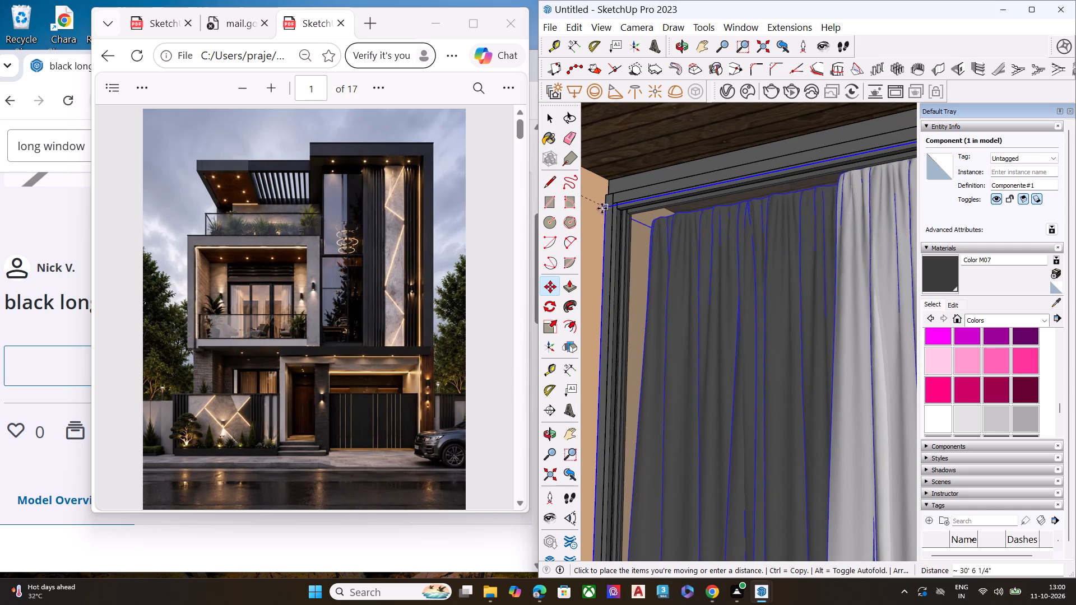
{"action": "key", "text": "space"}
Examine how the curtain sits in the ground-floor sliding door opening from outside the house.
{"action": "scroll", "coordinate": [631, 226], "scroll_direction": "down", "scroll_amount": 4}
{"action": "scroll", "coordinate": [736, 340], "scroll_direction": "down", "scroll_amount": 5}
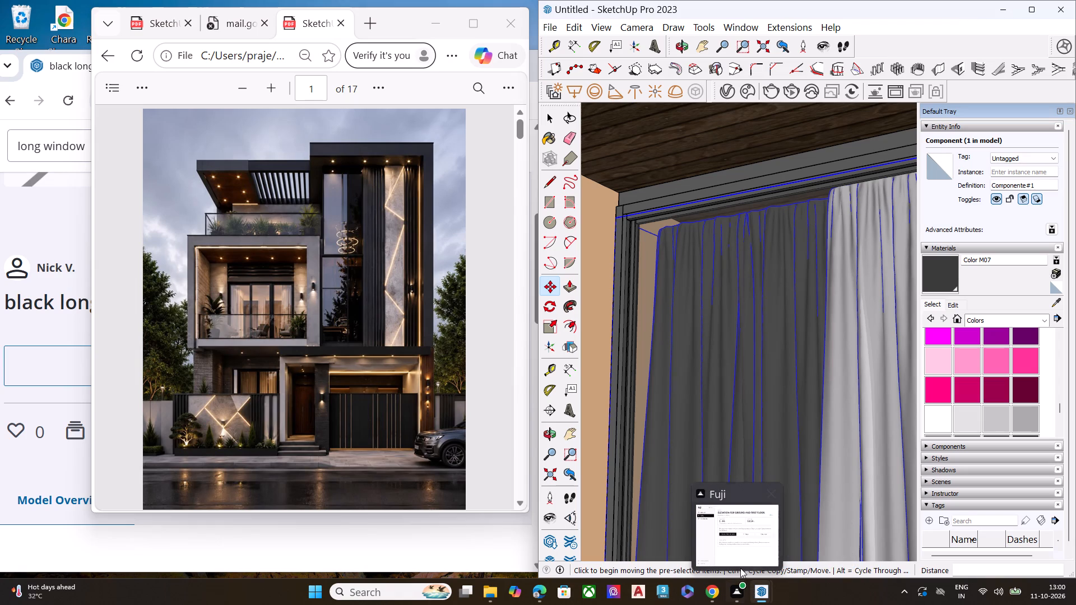
{"action": "scroll", "coordinate": [472, 288], "scroll_direction": "down", "scroll_amount": 3}
{"action": "scroll", "coordinate": [470, 327], "scroll_direction": "up", "scroll_amount": 1}
{"action": "scroll", "coordinate": [477, 339], "scroll_direction": "down", "scroll_amount": 1}
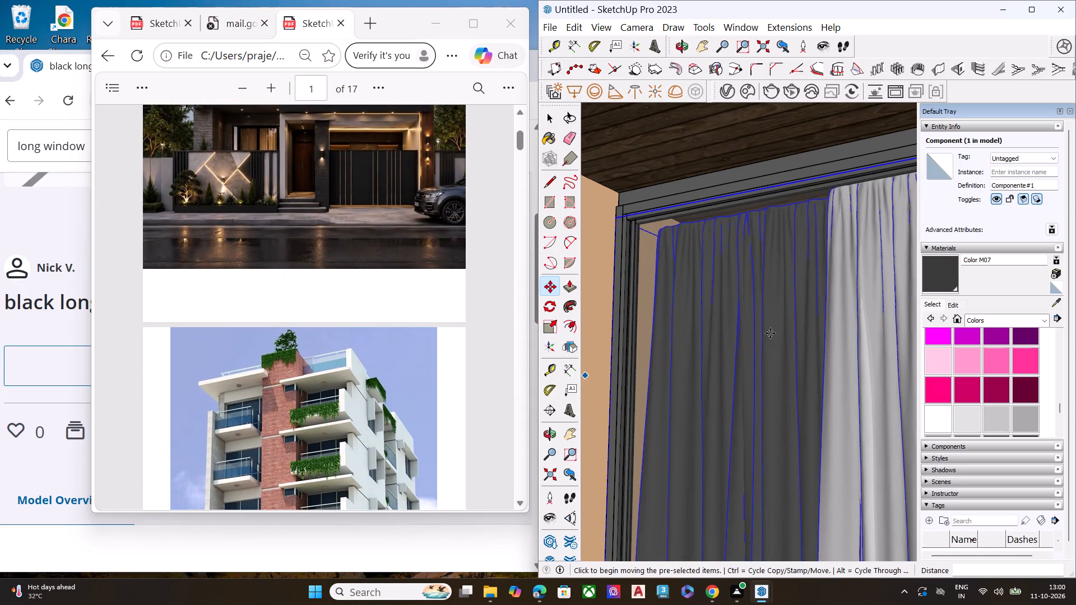
{"action": "scroll", "coordinate": [772, 331], "scroll_direction": "down", "scroll_amount": 9}
{"action": "scroll", "coordinate": [668, 313], "scroll_direction": "down", "scroll_amount": 15}
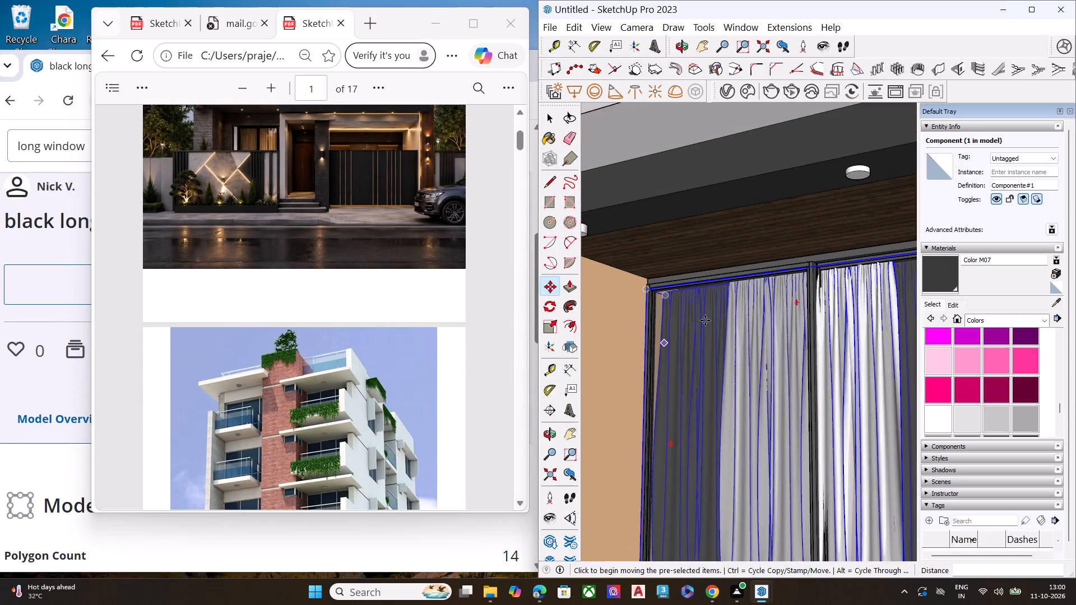
{"action": "scroll", "coordinate": [705, 320], "scroll_direction": "down", "scroll_amount": 19}
{"action": "scroll", "coordinate": [708, 327], "scroll_direction": "down", "scroll_amount": 8}
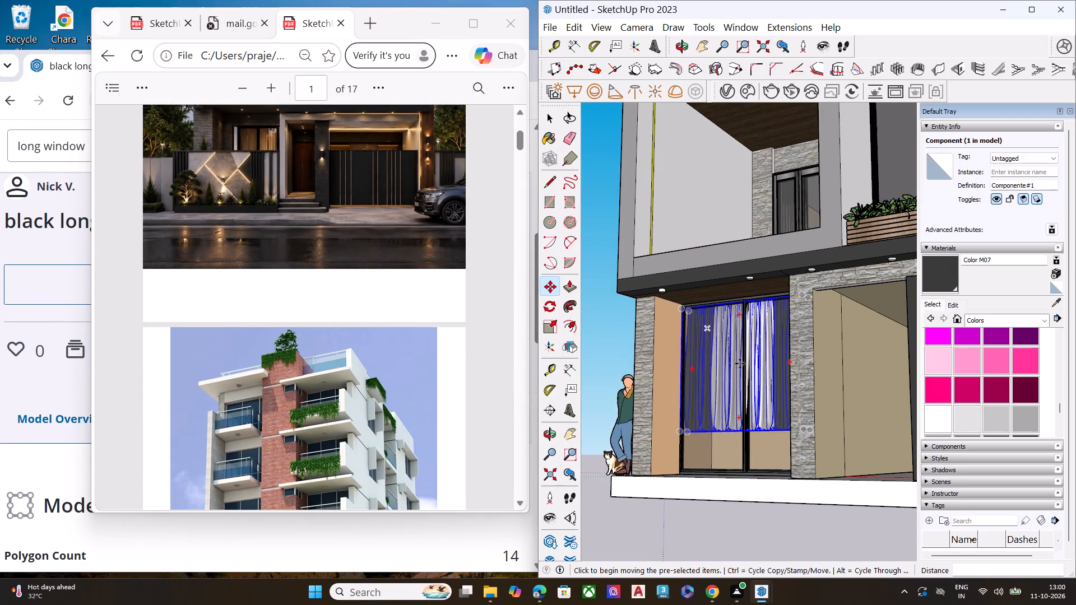
{"action": "scroll", "coordinate": [738, 387], "scroll_direction": "down", "scroll_amount": 12}
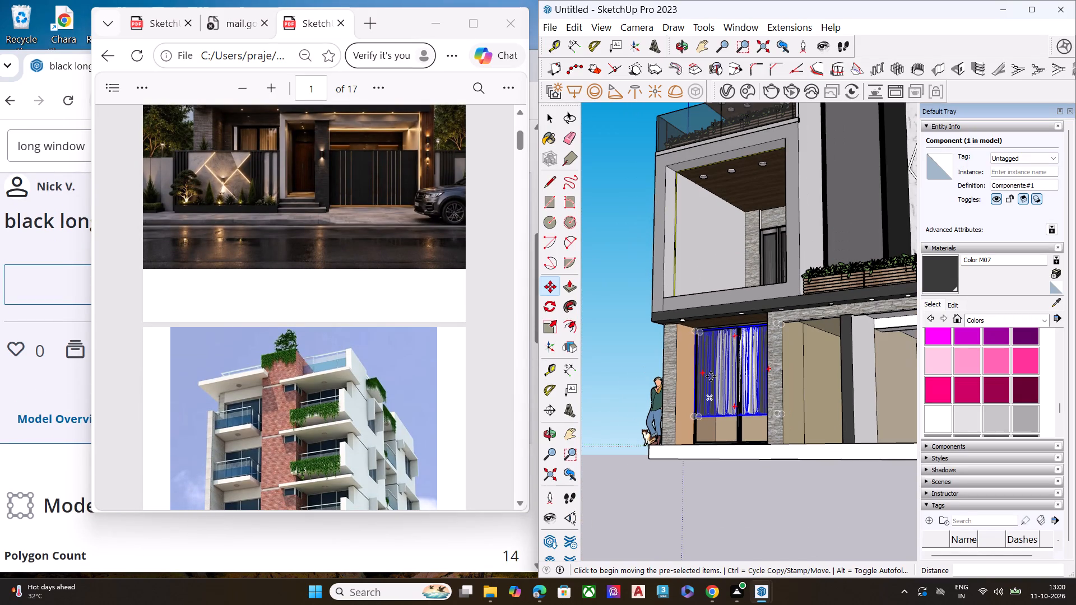
{"action": "scroll", "coordinate": [711, 376], "scroll_direction": "down", "scroll_amount": 2}
{"action": "scroll", "coordinate": [681, 423], "scroll_direction": "down", "scroll_amount": 1}
{"action": "scroll", "coordinate": [680, 424], "scroll_direction": "up", "scroll_amount": 1}
{"action": "scroll", "coordinate": [679, 426], "scroll_direction": "down", "scroll_amount": 6}
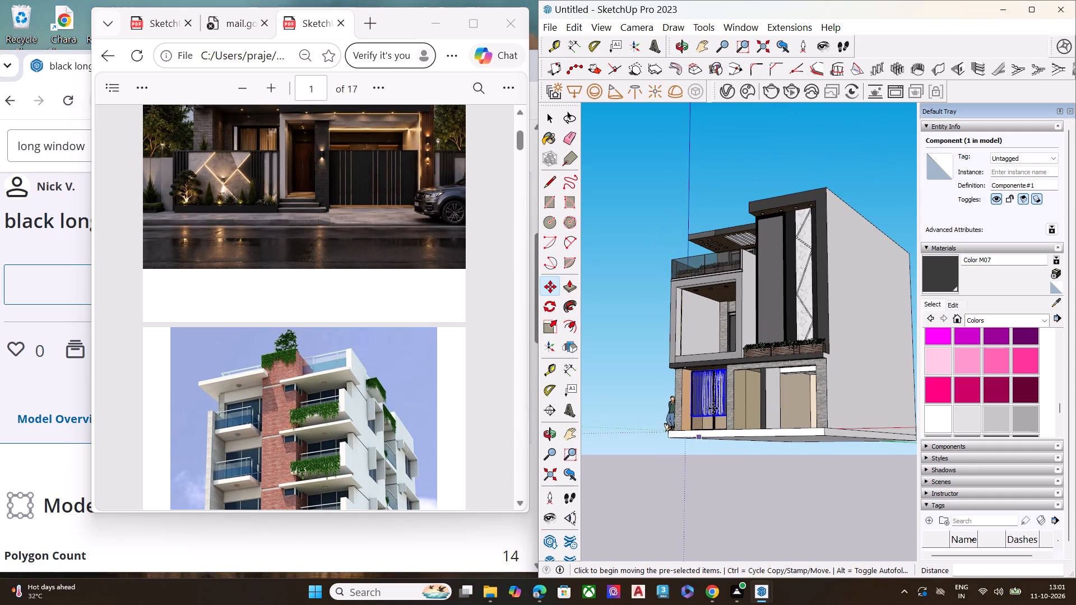
{"action": "middle_click_drag", "start_coordinate": [713, 408], "coordinate": [778, 441]}
{"action": "scroll", "coordinate": [731, 400], "scroll_direction": "up", "scroll_amount": 15}
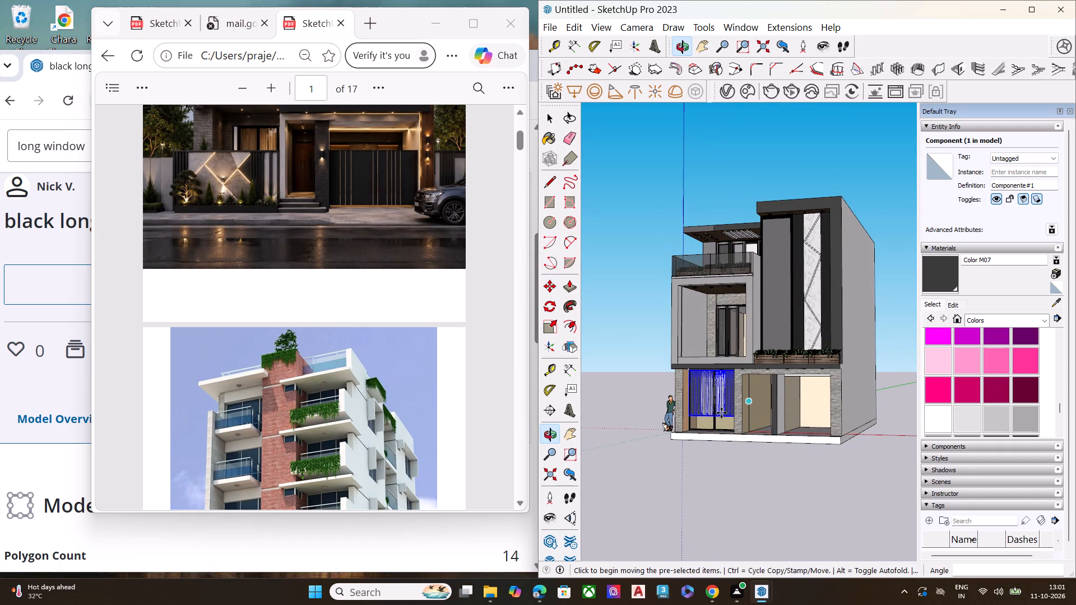
Scale the curtain vertically to about 1.37 from its bottom edge so it reaches the foot of the ground-floor sliding door.
{"action": "scroll", "coordinate": [721, 413], "scroll_direction": "up", "scroll_amount": 20}
{"action": "key", "text": "s"}
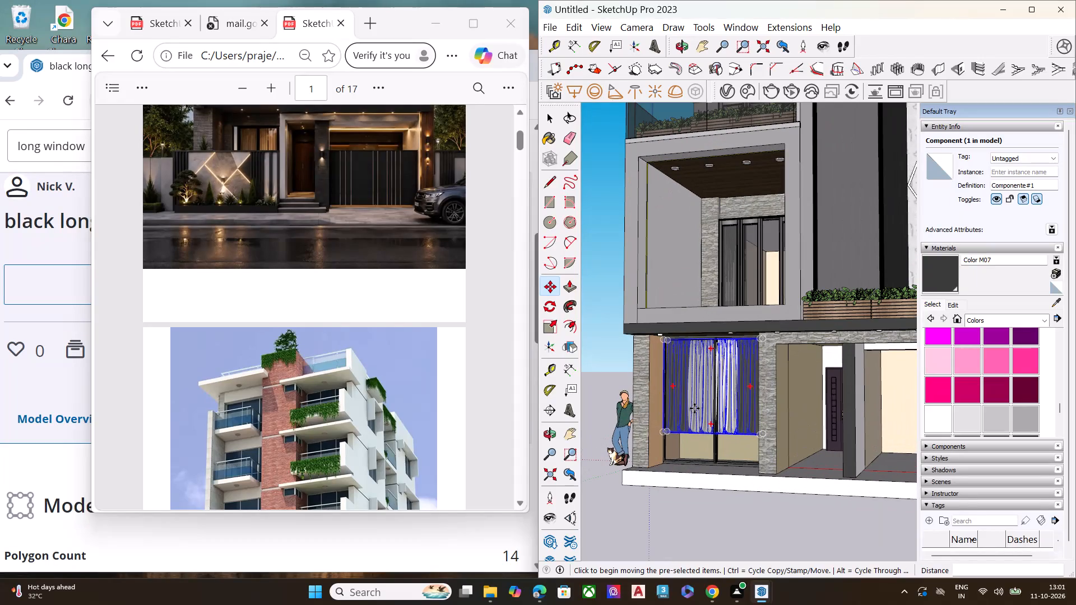
{"action": "scroll", "coordinate": [713, 432], "scroll_direction": "up", "scroll_amount": 1}
{"action": "middle_click_drag", "start_coordinate": [713, 432], "coordinate": [706, 404]}
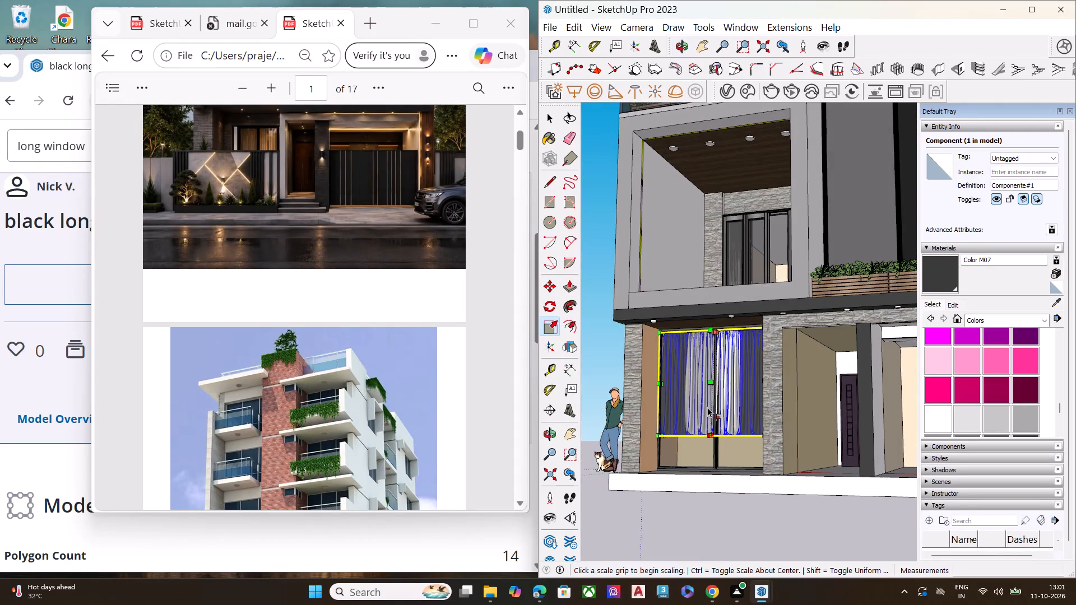
{"action": "scroll", "coordinate": [707, 407], "scroll_direction": "up", "scroll_amount": 10}
{"action": "middle_click_drag", "start_coordinate": [723, 460], "coordinate": [758, 400]}
{"action": "scroll", "coordinate": [718, 467], "scroll_direction": "up", "scroll_amount": 3}
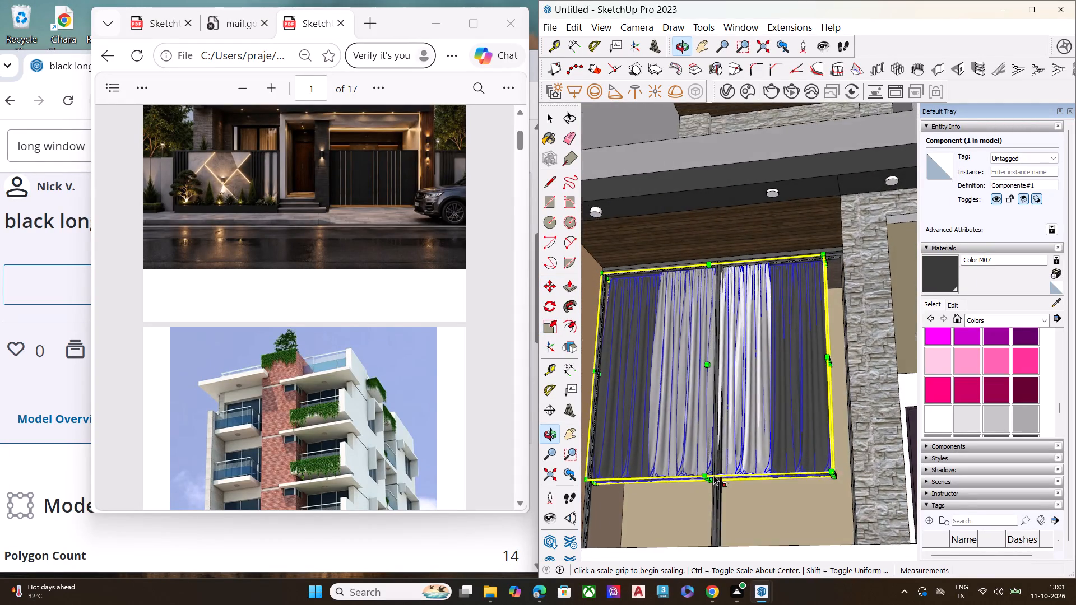
{"action": "scroll", "coordinate": [713, 475], "scroll_direction": "up", "scroll_amount": 6}
{"action": "left_click", "coordinate": [705, 481]}
{"action": "scroll", "coordinate": [703, 484], "scroll_direction": "down", "scroll_amount": 8}
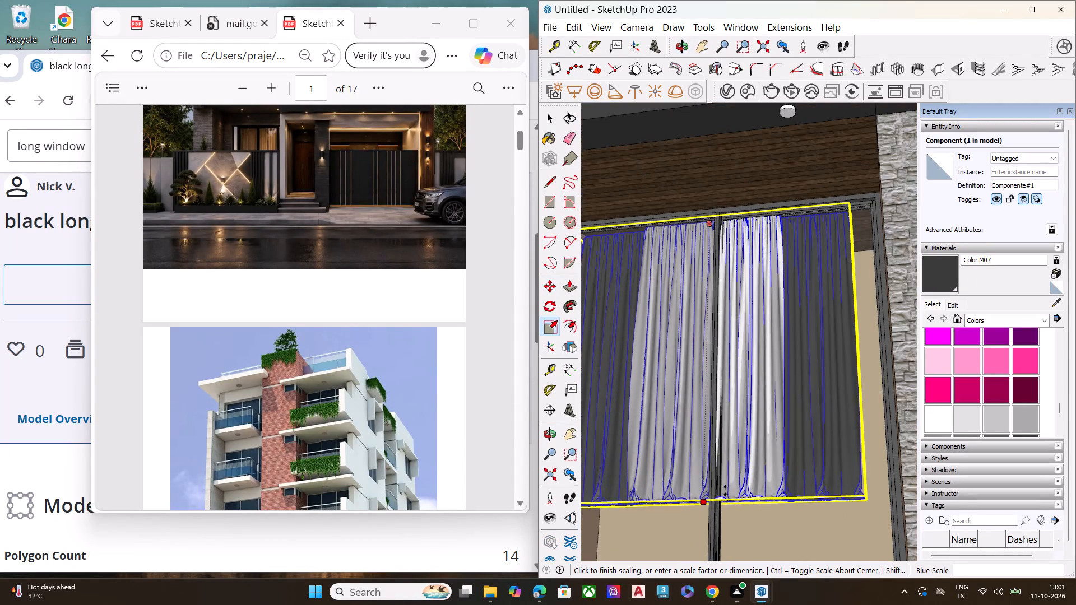
{"action": "scroll", "coordinate": [749, 455], "scroll_direction": "down", "scroll_amount": 9}
{"action": "middle_click_drag", "start_coordinate": [750, 460], "coordinate": [738, 554]}
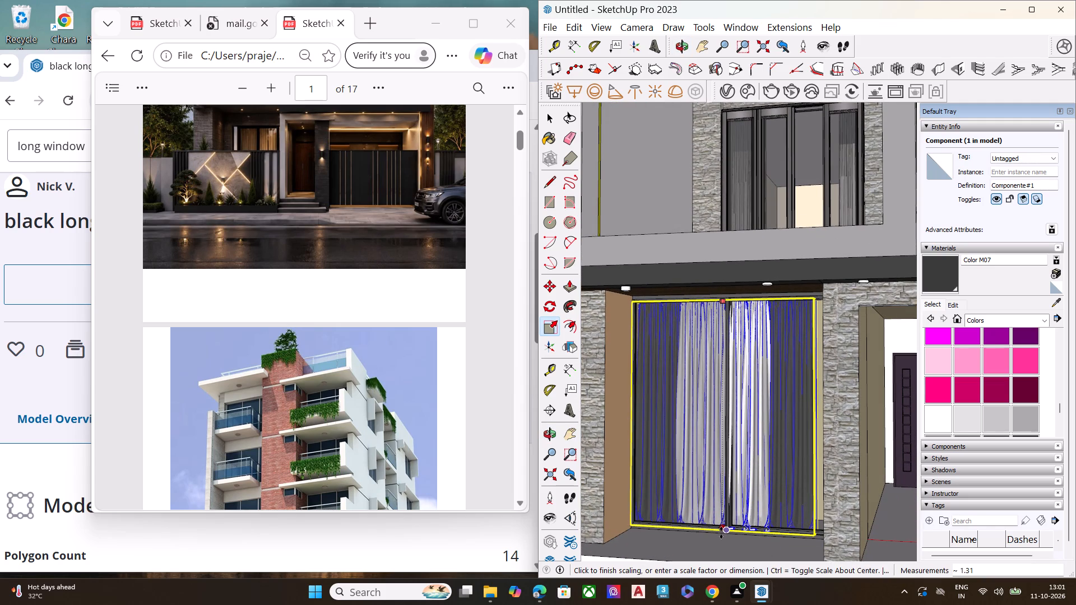
{"action": "left_click", "coordinate": [721, 538]}
{"action": "key", "text": "space"}
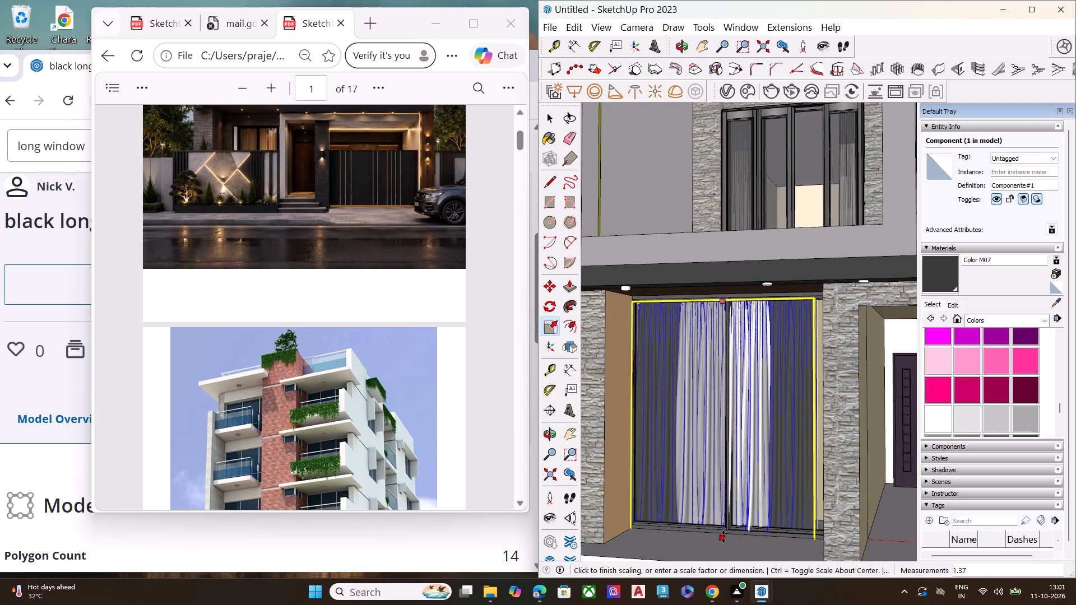
Scale the curtain's width to about 1.08 so its side edge meets the sliding door frame.
{"action": "middle_click_drag", "start_coordinate": [762, 504], "coordinate": [845, 522]}
{"action": "scroll", "coordinate": [829, 482], "scroll_direction": "up", "scroll_amount": 2}
{"action": "key", "text": "s"}
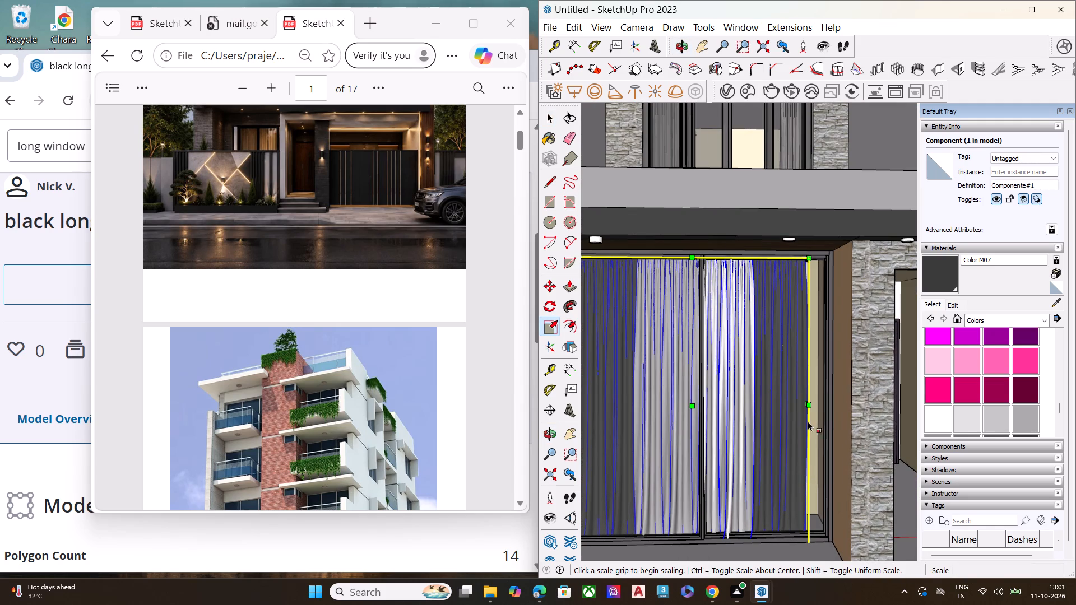
{"action": "scroll", "coordinate": [806, 401], "scroll_direction": "up", "scroll_amount": 17}
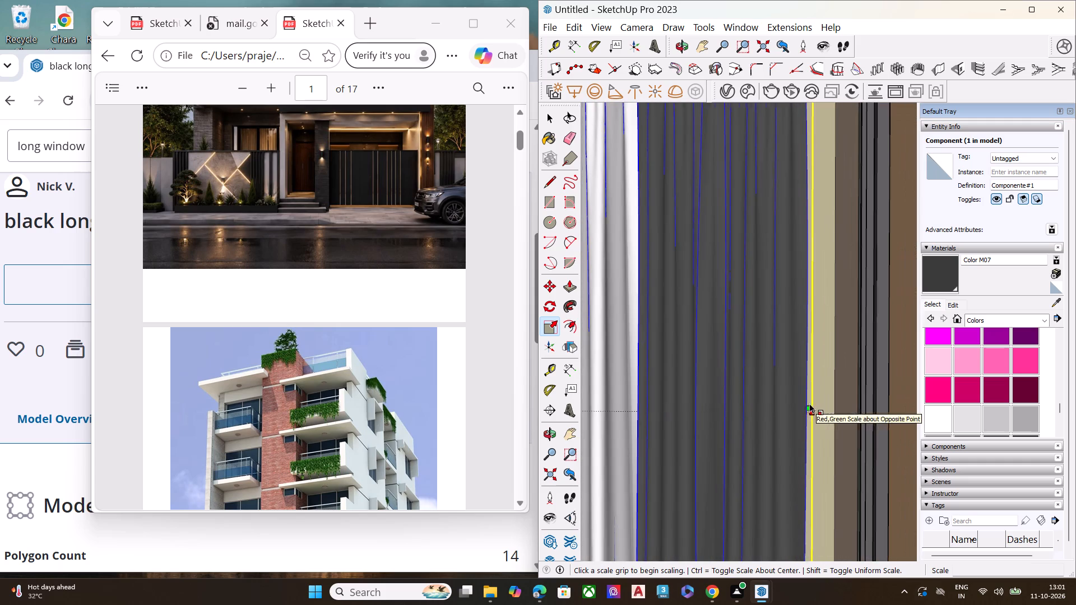
{"action": "left_click", "coordinate": [805, 408]}
{"action": "left_click", "coordinate": [867, 400]}
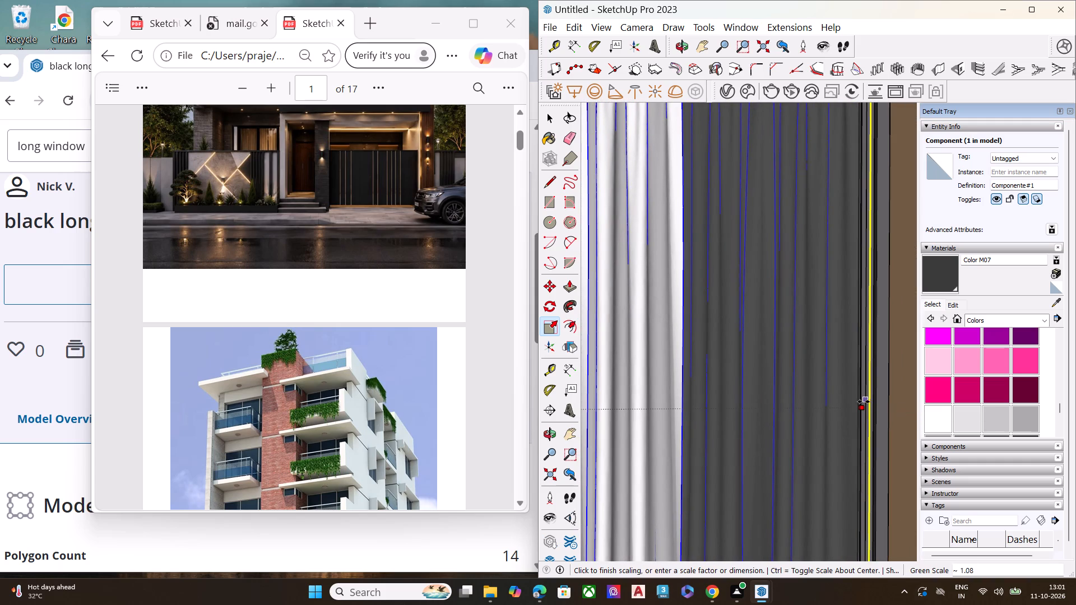
{"action": "key", "text": "space"}
Deselect the curtain and examine how it fits the ground-floor sliding door opening from outside the house.
{"action": "scroll", "coordinate": [746, 418], "scroll_direction": "down", "scroll_amount": 2}
{"action": "scroll", "coordinate": [740, 418], "scroll_direction": "up", "scroll_amount": 2}
{"action": "scroll", "coordinate": [740, 418], "scroll_direction": "down", "scroll_amount": 6}
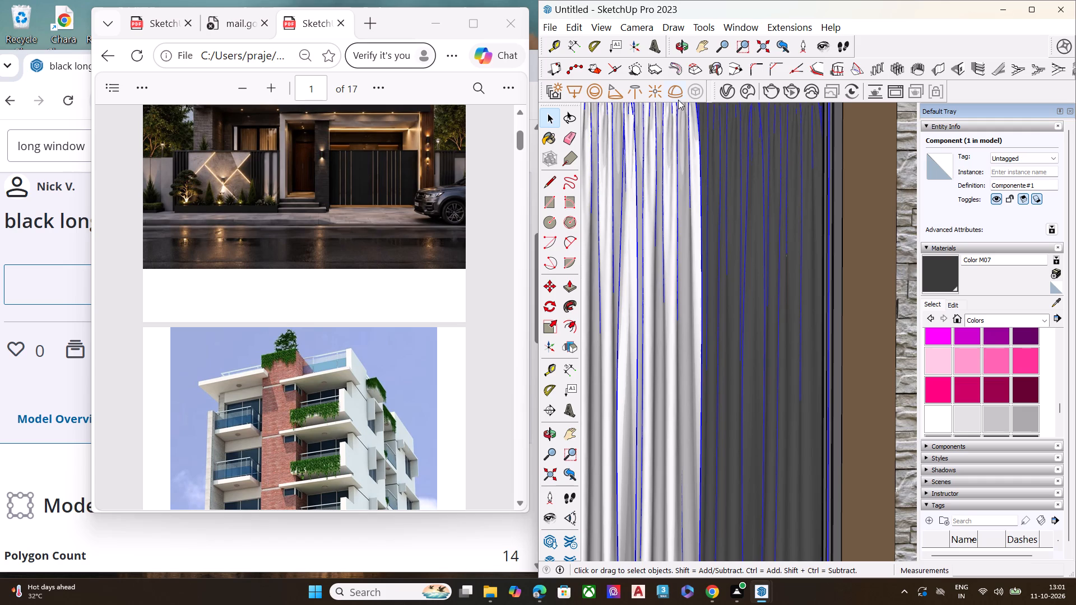
{"action": "scroll", "coordinate": [665, 120], "scroll_direction": "down", "scroll_amount": 5}
{"action": "scroll", "coordinate": [639, 273], "scroll_direction": "down", "scroll_amount": 7}
{"action": "scroll", "coordinate": [714, 285], "scroll_direction": "down", "scroll_amount": 14}
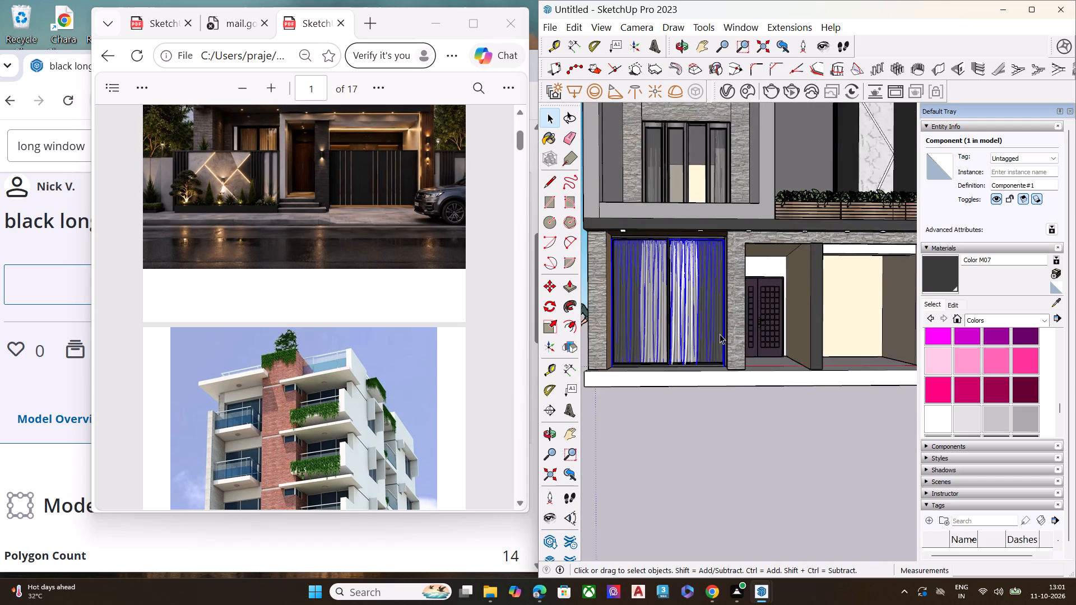
{"action": "scroll", "coordinate": [720, 334], "scroll_direction": "down", "scroll_amount": 3}
{"action": "middle_click_drag", "start_coordinate": [727, 356], "coordinate": [722, 408]}
{"action": "key", "text": "space"}
{"action": "left_click", "coordinate": [697, 397]}
{"action": "scroll", "coordinate": [698, 341], "scroll_direction": "up", "scroll_amount": 8}
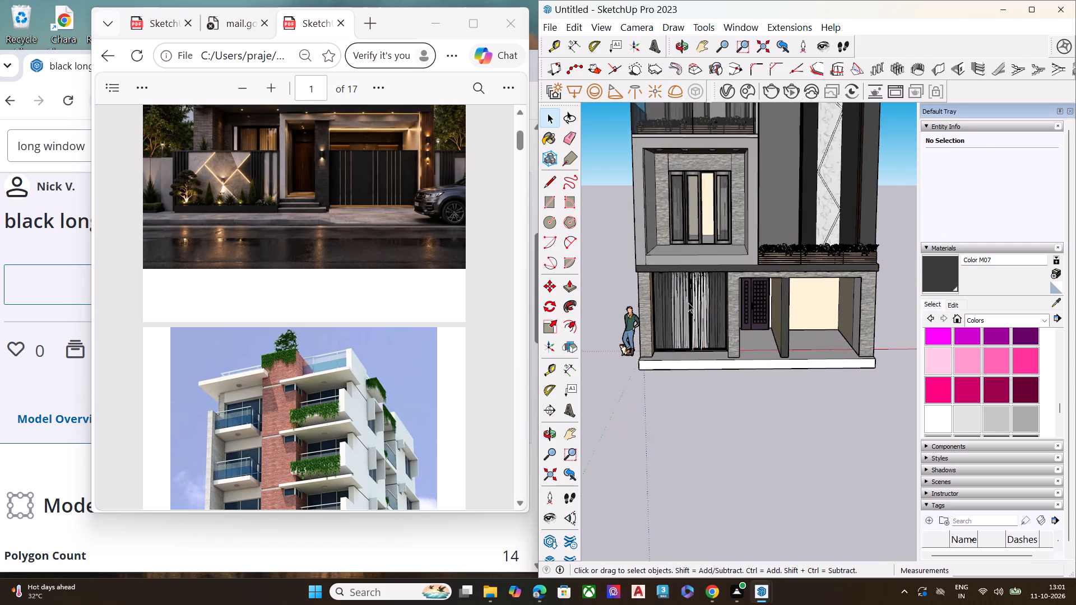
{"action": "scroll", "coordinate": [688, 302], "scroll_direction": "up", "scroll_amount": 6}
{"action": "middle_click_drag", "start_coordinate": [695, 266], "coordinate": [698, 222]}
{"action": "scroll", "coordinate": [694, 268], "scroll_direction": "up", "scroll_amount": 6}
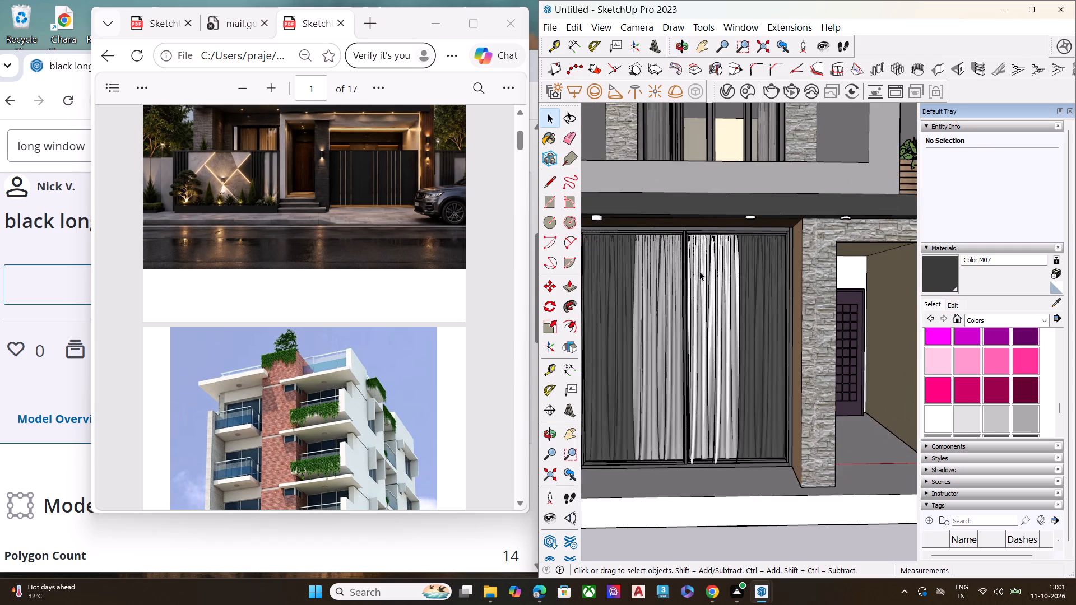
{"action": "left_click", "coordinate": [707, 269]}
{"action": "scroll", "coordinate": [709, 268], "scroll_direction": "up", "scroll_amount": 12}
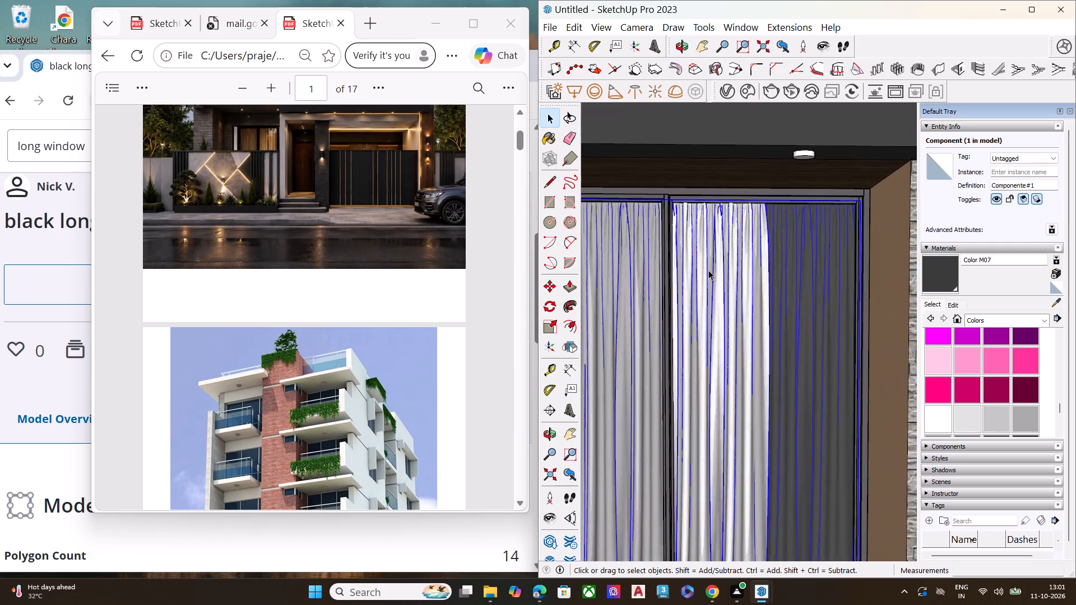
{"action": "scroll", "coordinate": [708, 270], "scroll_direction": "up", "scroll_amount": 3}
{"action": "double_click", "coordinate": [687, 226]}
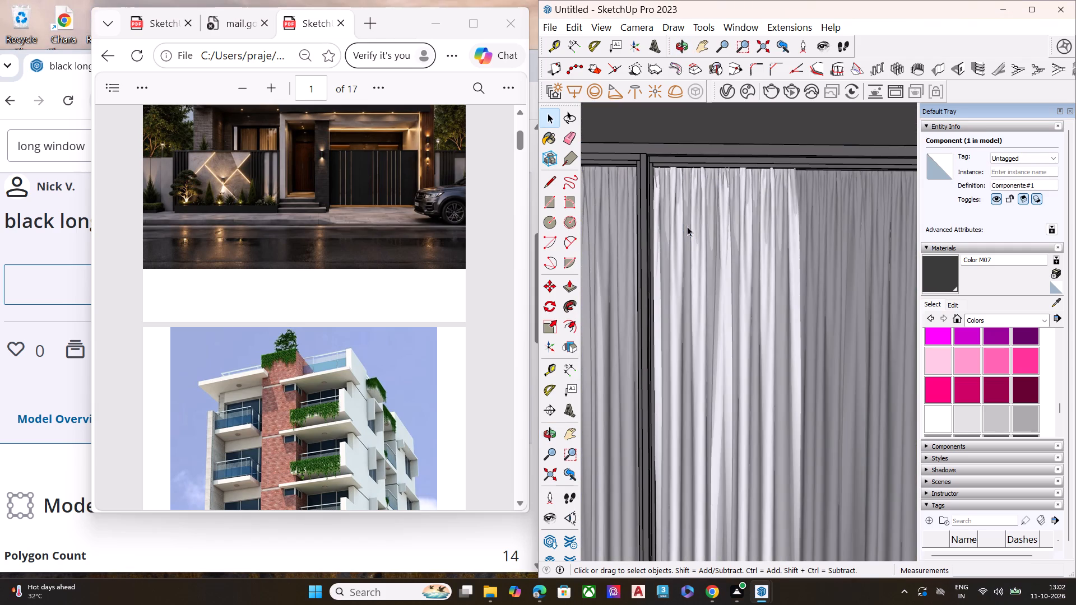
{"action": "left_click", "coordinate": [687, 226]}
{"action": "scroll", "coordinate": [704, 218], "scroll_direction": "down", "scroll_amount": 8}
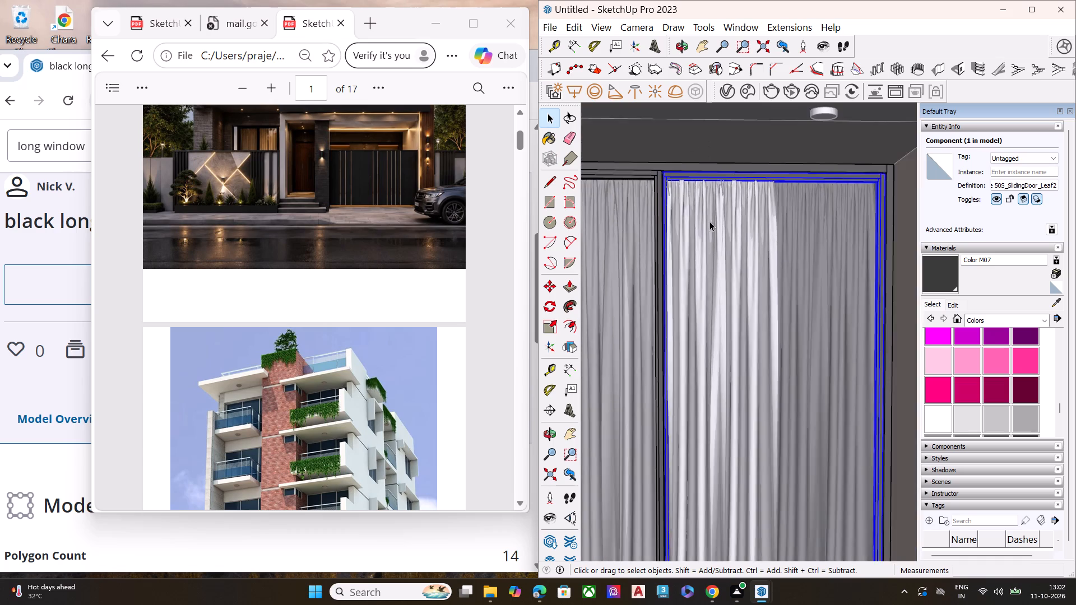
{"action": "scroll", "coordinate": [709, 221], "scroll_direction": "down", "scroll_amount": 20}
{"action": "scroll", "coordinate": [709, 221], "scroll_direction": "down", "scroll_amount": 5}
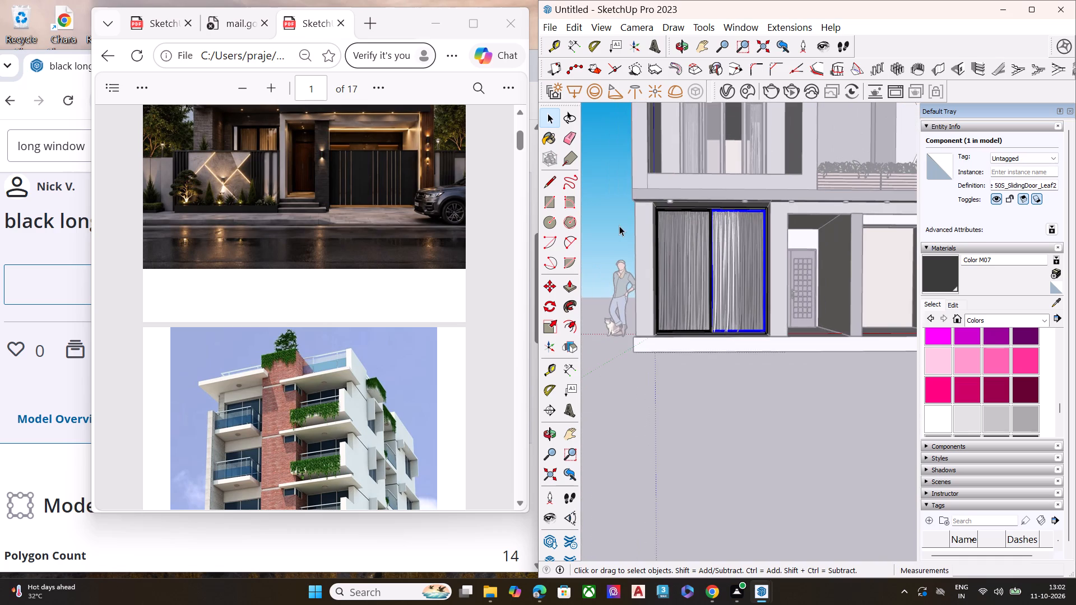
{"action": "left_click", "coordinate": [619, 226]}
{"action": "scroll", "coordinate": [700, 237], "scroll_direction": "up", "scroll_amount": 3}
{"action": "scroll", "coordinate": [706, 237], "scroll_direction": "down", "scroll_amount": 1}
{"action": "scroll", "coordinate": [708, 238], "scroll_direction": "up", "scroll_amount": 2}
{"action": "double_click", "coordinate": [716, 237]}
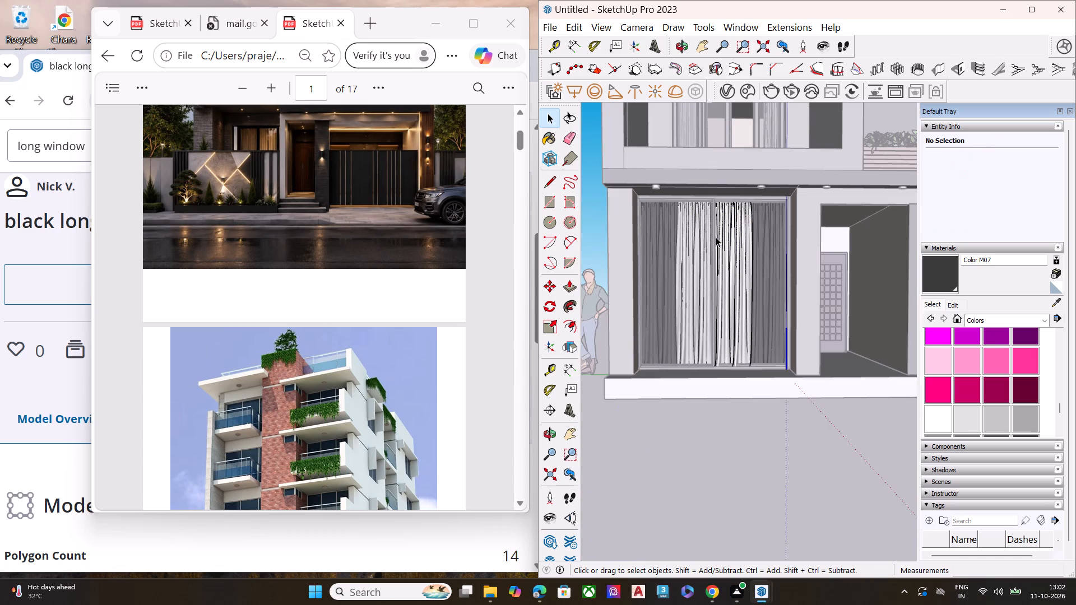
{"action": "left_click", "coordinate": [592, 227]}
Copy the ground-floor sliding door and its curtain together about 18' across to the wide opening beyond the entrance door.
{"action": "left_click", "coordinate": [683, 236]}
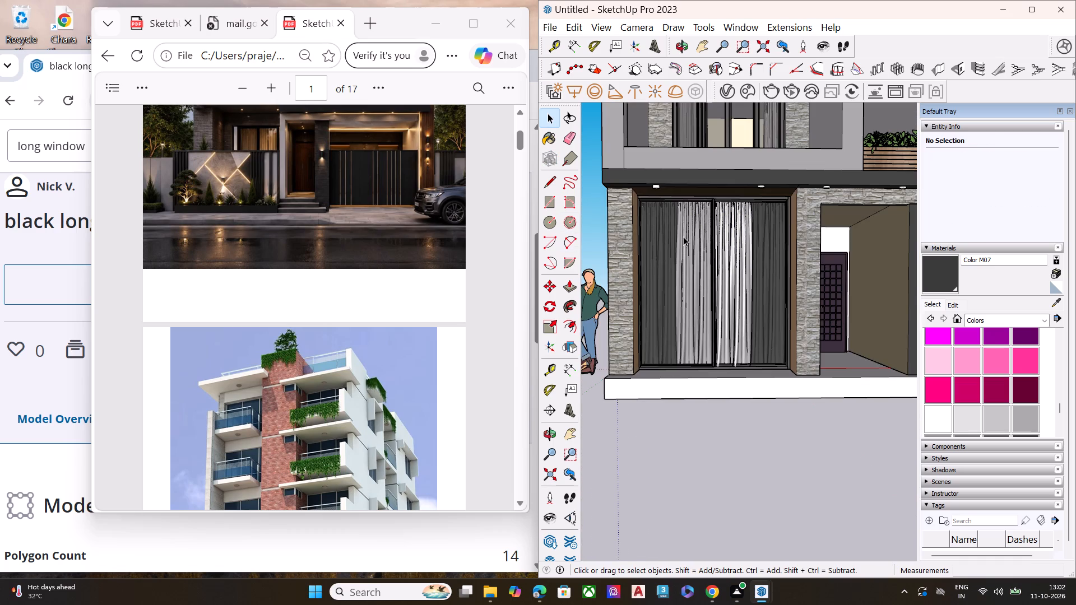
{"action": "scroll", "coordinate": [717, 238], "scroll_direction": "up", "scroll_amount": 9}
{"action": "left_click", "coordinate": [732, 242], "text": "ctrl"}
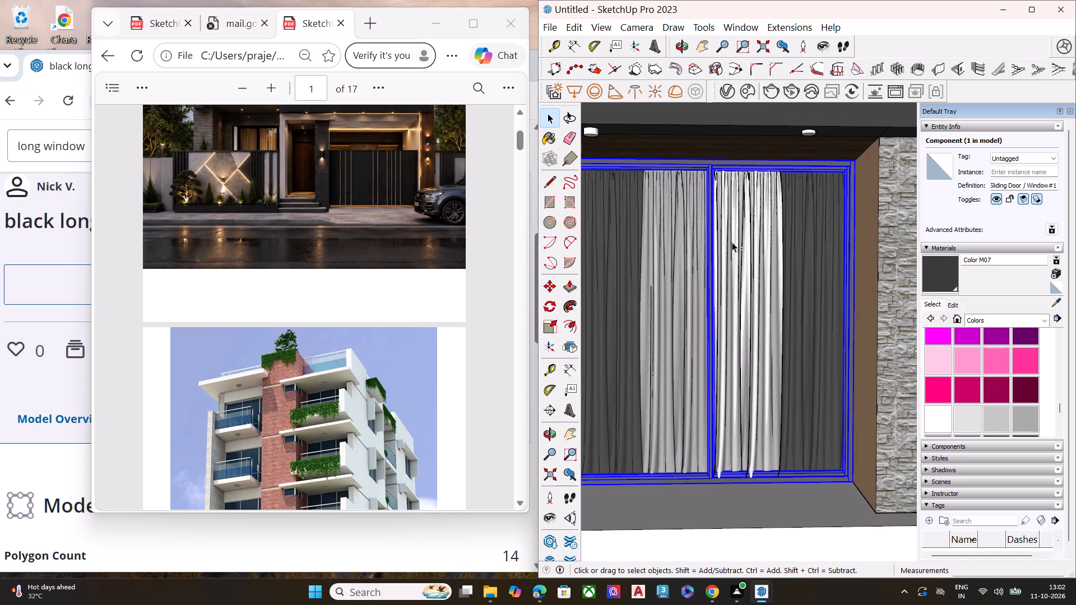
{"action": "key", "text": "m"}
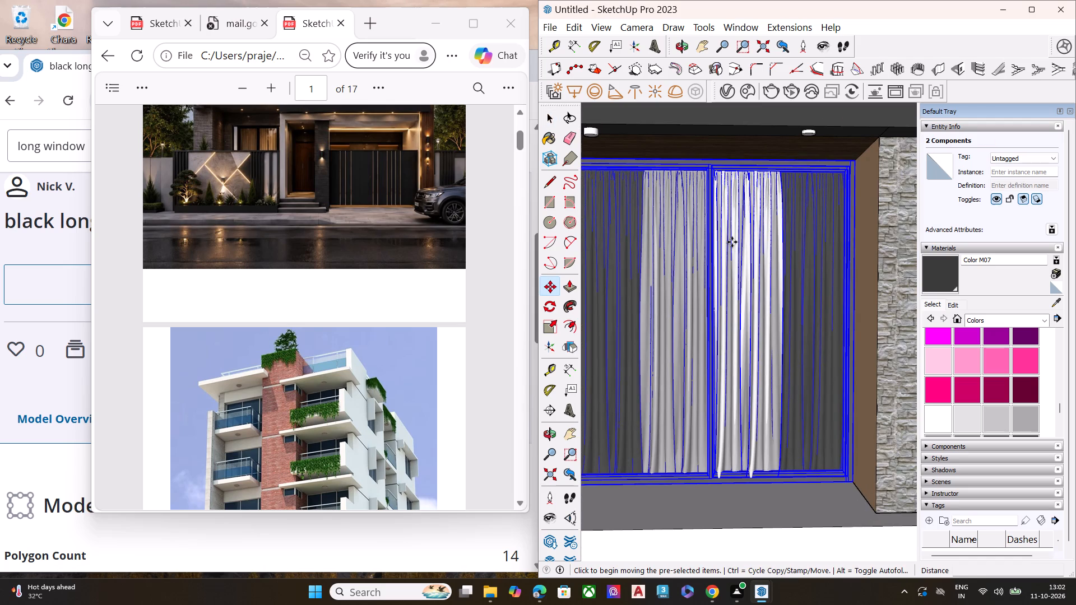
{"action": "left_click", "coordinate": [732, 242]}
{"action": "scroll", "coordinate": [692, 245], "scroll_direction": "down", "scroll_amount": 9}
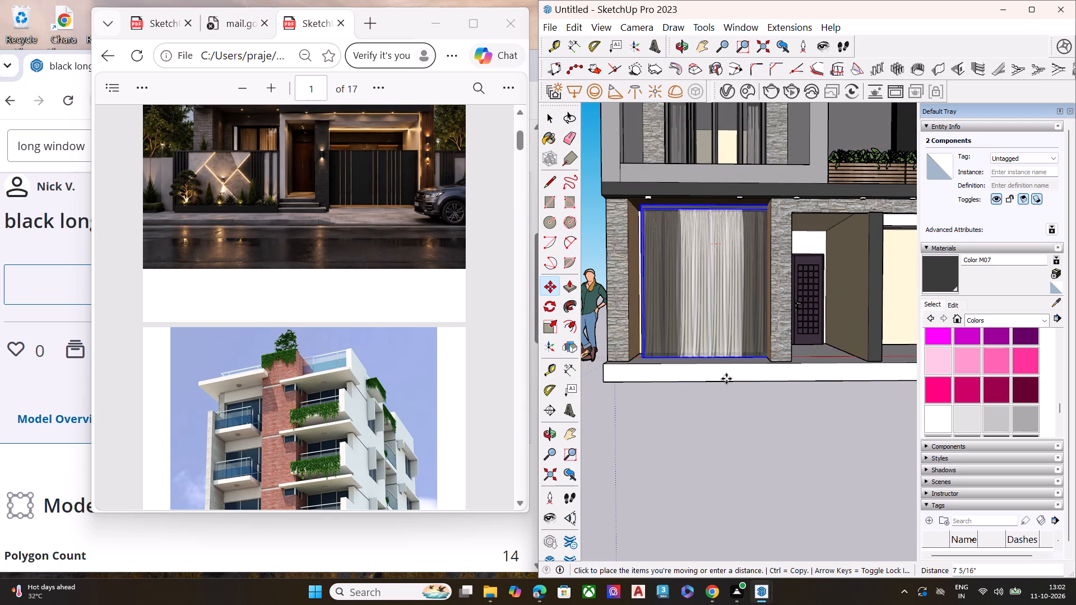
{"action": "scroll", "coordinate": [710, 335], "scroll_direction": "down", "scroll_amount": 8}
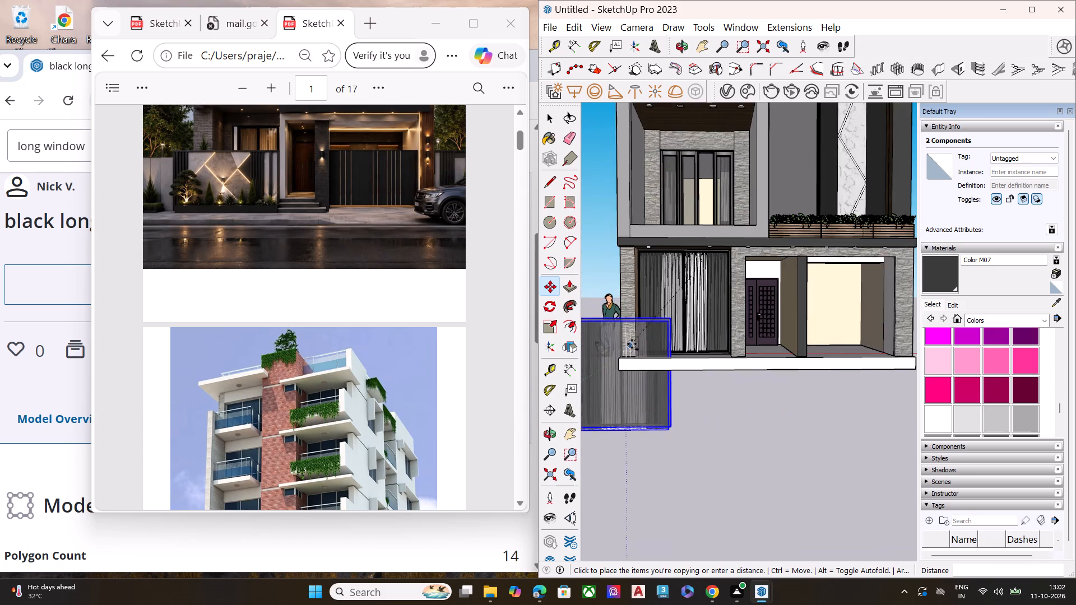
{"action": "scroll", "coordinate": [632, 344], "scroll_direction": "down", "scroll_amount": 7}
{"action": "scroll", "coordinate": [787, 303], "scroll_direction": "up", "scroll_amount": 3}
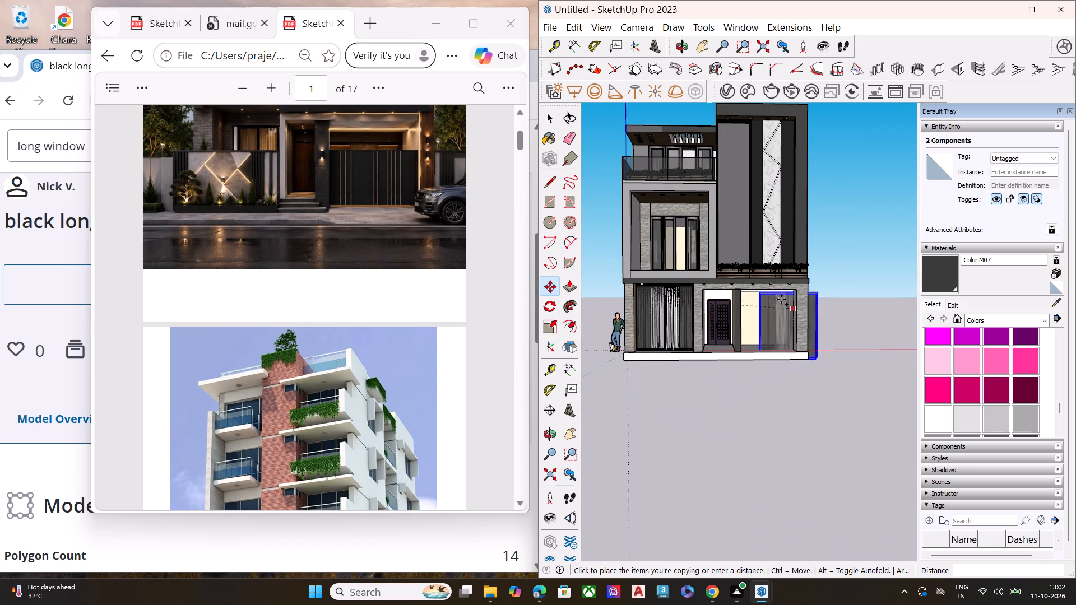
{"action": "scroll", "coordinate": [781, 299], "scroll_direction": "up", "scroll_amount": 7}
{"action": "middle_click_drag", "start_coordinate": [764, 303], "coordinate": [757, 268]}
{"action": "middle_click_drag", "start_coordinate": [759, 333], "coordinate": [823, 340]}
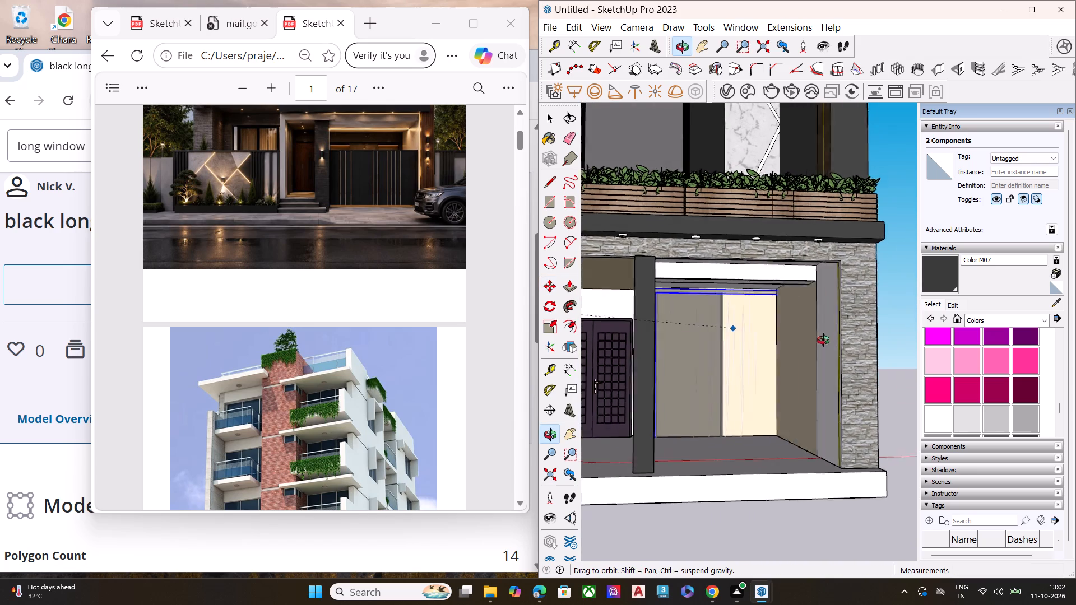
{"action": "middle_click_drag", "start_coordinate": [823, 340], "coordinate": [911, 384]}
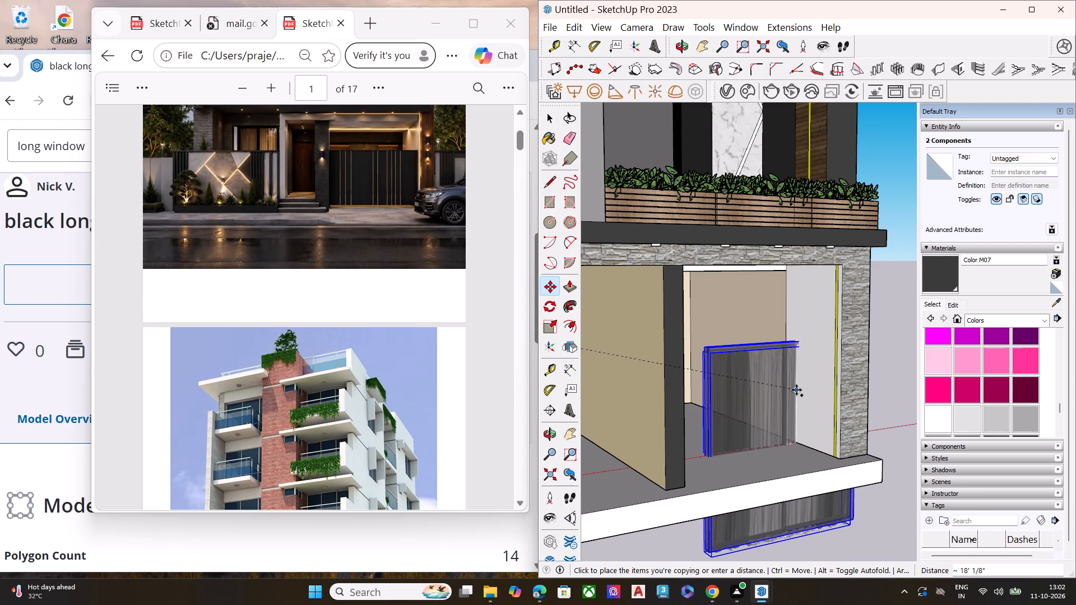
{"action": "left_click", "coordinate": [796, 390]}
Group the copied sliding door and curtain.
{"action": "scroll", "coordinate": [708, 351], "scroll_direction": "up", "scroll_amount": 1}
{"action": "scroll", "coordinate": [708, 351], "scroll_direction": "down", "scroll_amount": 1}
{"action": "scroll", "coordinate": [708, 351], "scroll_direction": "up", "scroll_amount": 5}
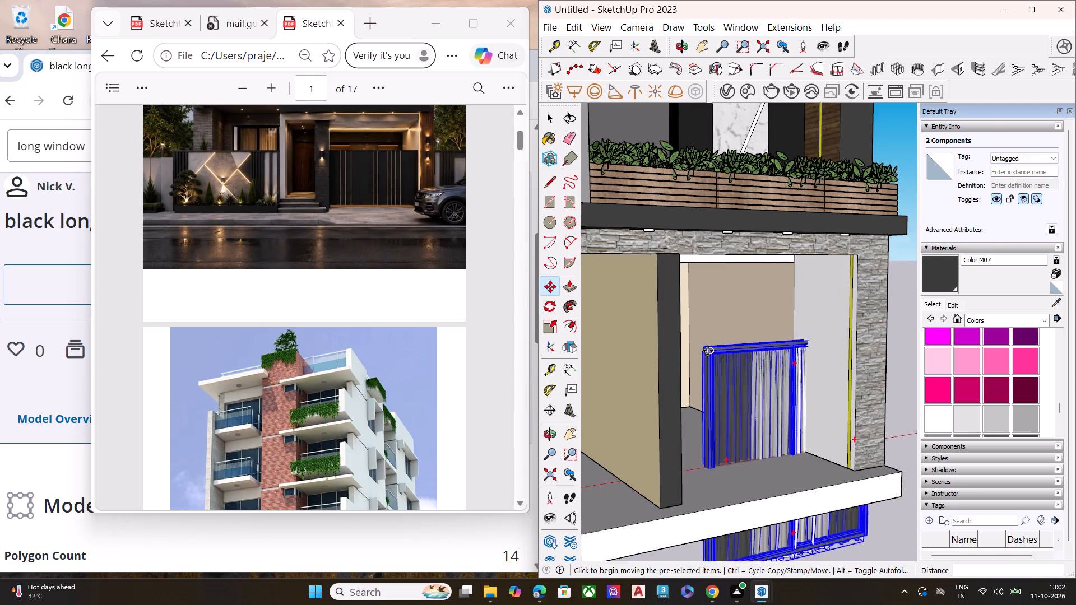
{"action": "scroll", "coordinate": [708, 351], "scroll_direction": "up", "scroll_amount": 4}
{"action": "right_click", "coordinate": [720, 353]}
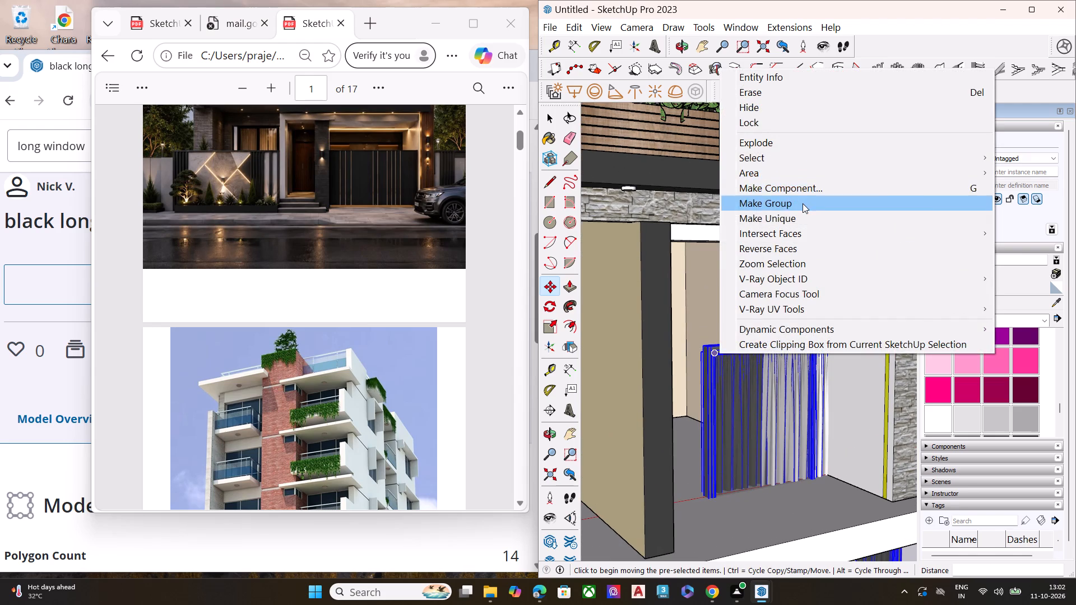
{"action": "left_click", "coordinate": [803, 203]}
Move the door-and-curtain group about 5' 1" by its top corner to the top corner of the wide ground-floor opening.
{"action": "scroll", "coordinate": [709, 337], "scroll_direction": "up", "scroll_amount": 6}
{"action": "left_click", "coordinate": [710, 349]}
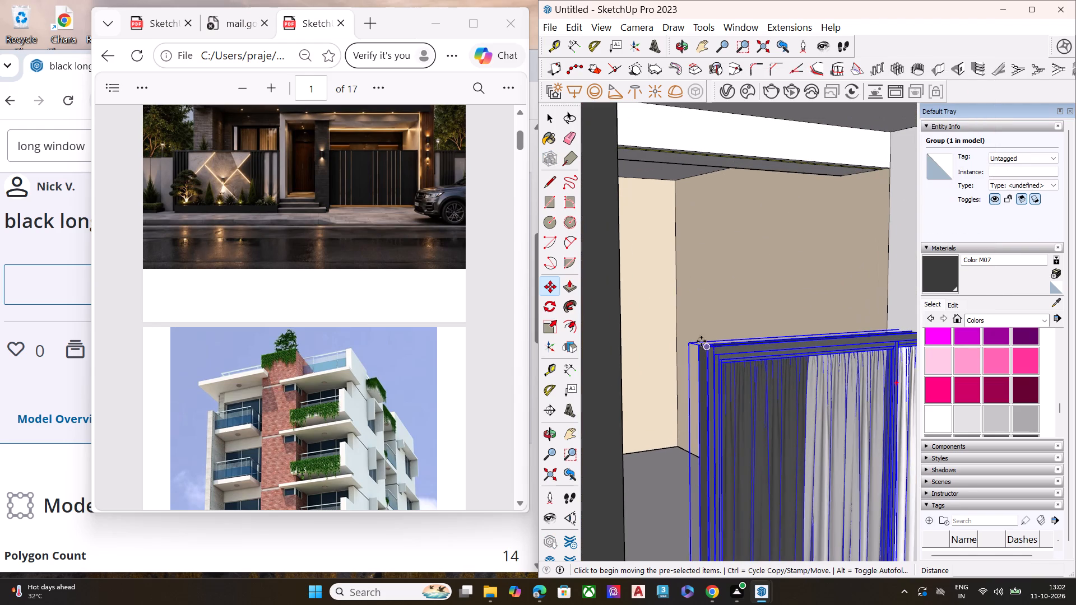
{"action": "middle_click_drag", "start_coordinate": [719, 274], "coordinate": [581, 258]}
{"action": "scroll", "coordinate": [800, 231], "scroll_direction": "down", "scroll_amount": 1}
{"action": "scroll", "coordinate": [801, 231], "scroll_direction": "up", "scroll_amount": 1}
{"action": "scroll", "coordinate": [803, 231], "scroll_direction": "down", "scroll_amount": 4}
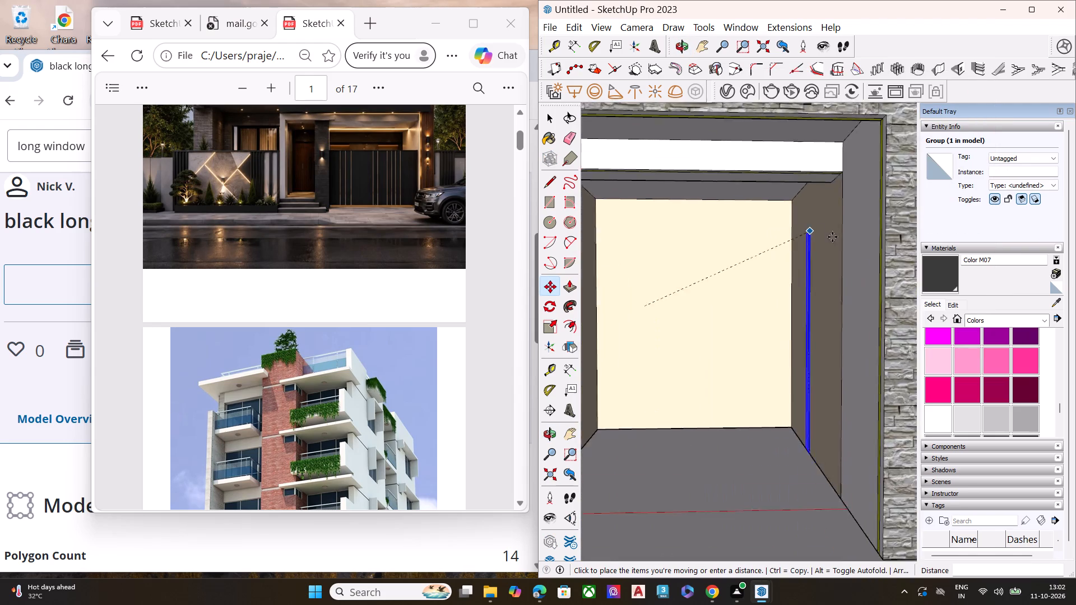
{"action": "scroll", "coordinate": [832, 237], "scroll_direction": "down", "scroll_amount": 8}
{"action": "scroll", "coordinate": [689, 228], "scroll_direction": "up", "scroll_amount": 2}
{"action": "scroll", "coordinate": [693, 222], "scroll_direction": "down", "scroll_amount": 1}
{"action": "scroll", "coordinate": [697, 218], "scroll_direction": "up", "scroll_amount": 13}
{"action": "scroll", "coordinate": [704, 221], "scroll_direction": "down", "scroll_amount": 1}
{"action": "scroll", "coordinate": [704, 221], "scroll_direction": "up", "scroll_amount": 4}
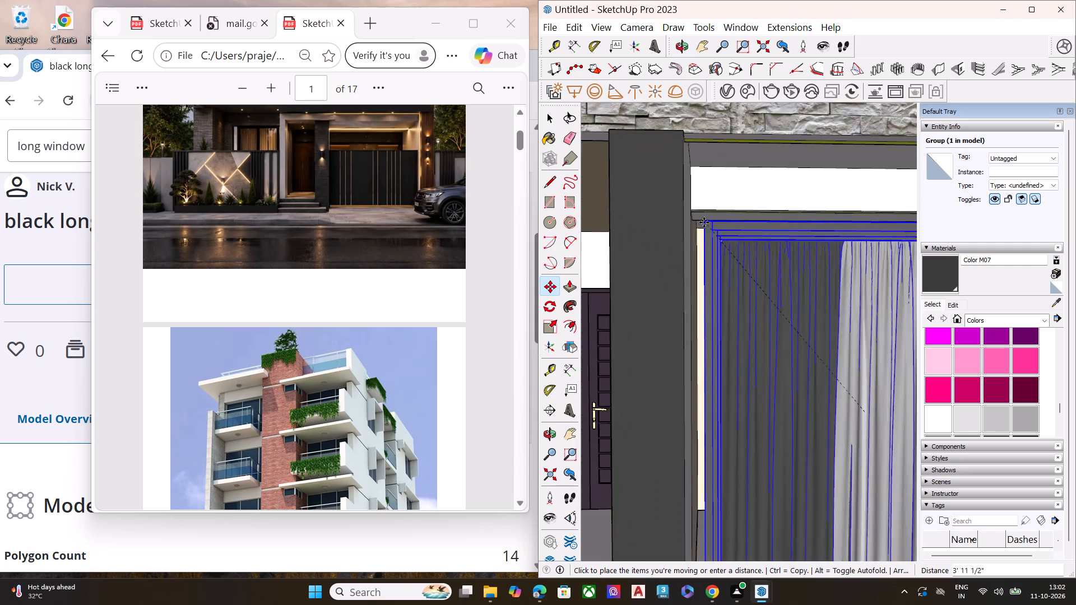
{"action": "middle_click_drag", "start_coordinate": [704, 223], "coordinate": [691, 244]}
{"action": "middle_click_drag", "start_coordinate": [701, 238], "coordinate": [723, 208]}
{"action": "middle_click_drag", "start_coordinate": [723, 207], "coordinate": [671, 212]}
{"action": "scroll", "coordinate": [722, 207], "scroll_direction": "up", "scroll_amount": 1}
{"action": "scroll", "coordinate": [672, 213], "scroll_direction": "up", "scroll_amount": 9}
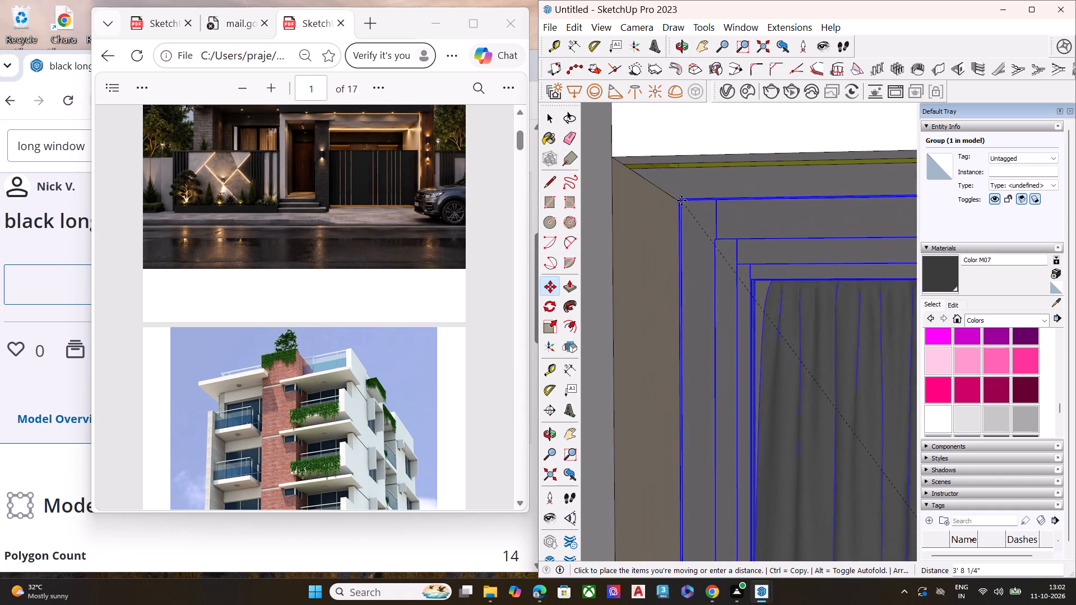
{"action": "scroll", "coordinate": [681, 207], "scroll_direction": "up", "scroll_amount": 11}
{"action": "left_click", "coordinate": [678, 203]}
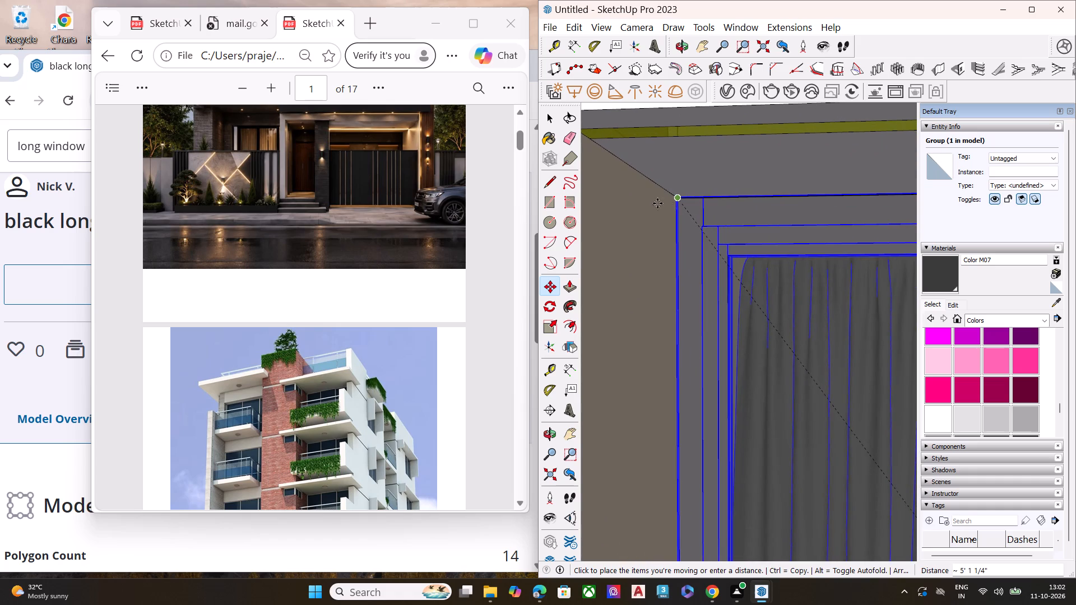
{"action": "scroll", "coordinate": [648, 197], "scroll_direction": "down", "scroll_amount": 7}
{"action": "scroll", "coordinate": [721, 240], "scroll_direction": "down", "scroll_amount": 19}
{"action": "scroll", "coordinate": [698, 197], "scroll_direction": "down", "scroll_amount": 11}
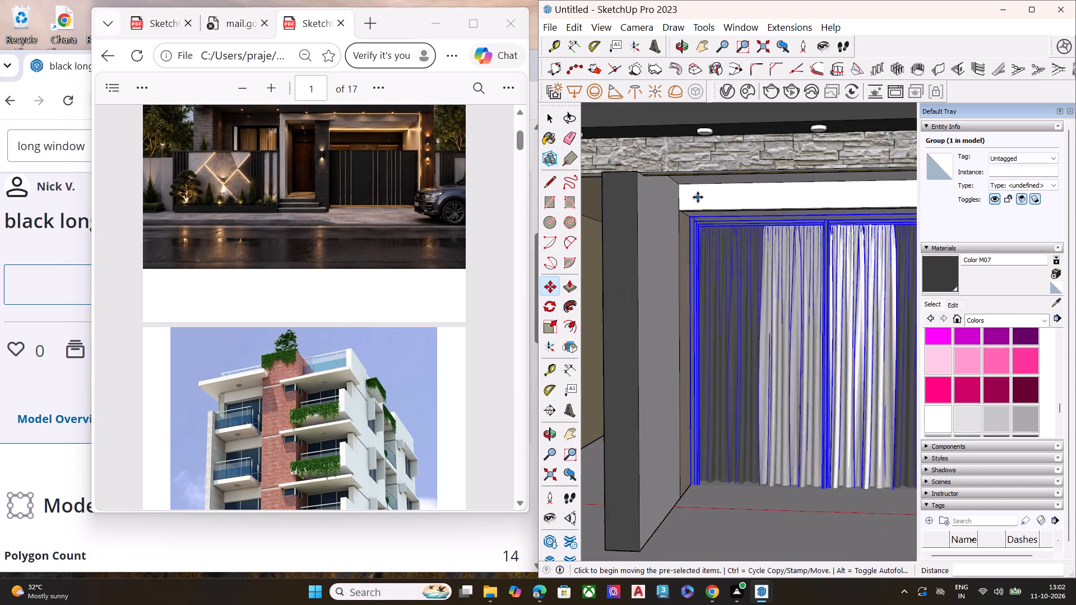
{"action": "scroll", "coordinate": [732, 230], "scroll_direction": "down", "scroll_amount": 9}
{"action": "scroll", "coordinate": [746, 295], "scroll_direction": "down", "scroll_amount": 2}
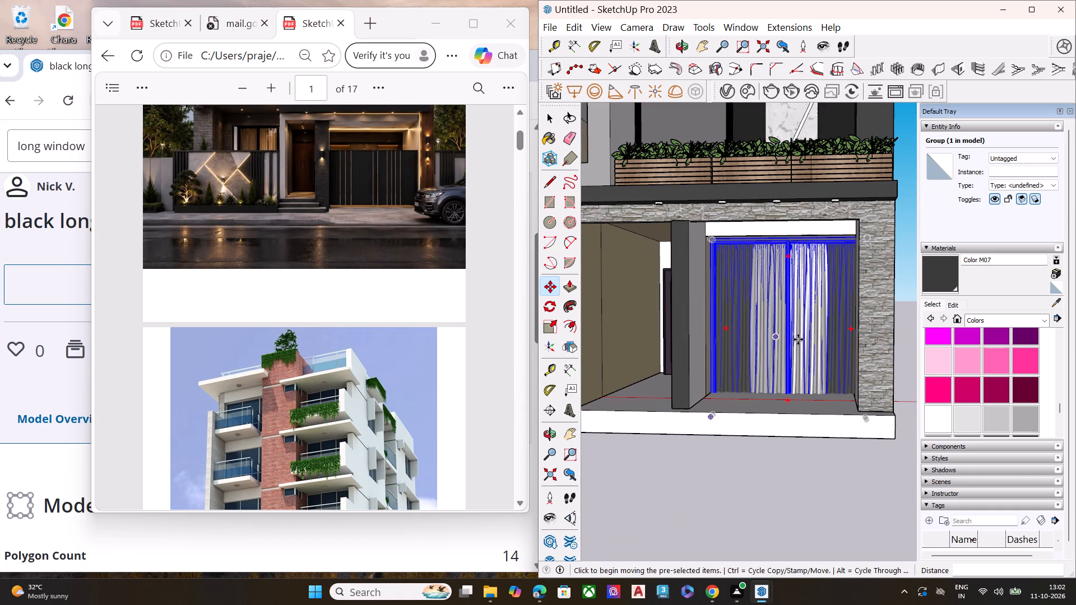
Scale the door-and-curtain group's height to about 0.94 from its top edge.
{"action": "scroll", "coordinate": [782, 390], "scroll_direction": "up", "scroll_amount": 9}
{"action": "key", "text": "s"}
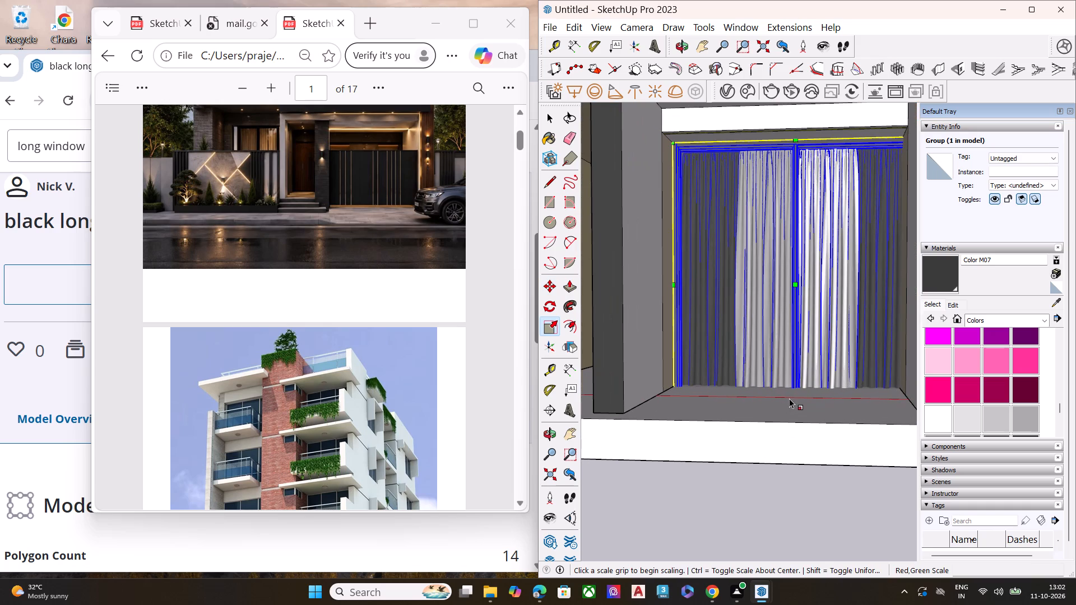
{"action": "left_click", "coordinate": [797, 147]}
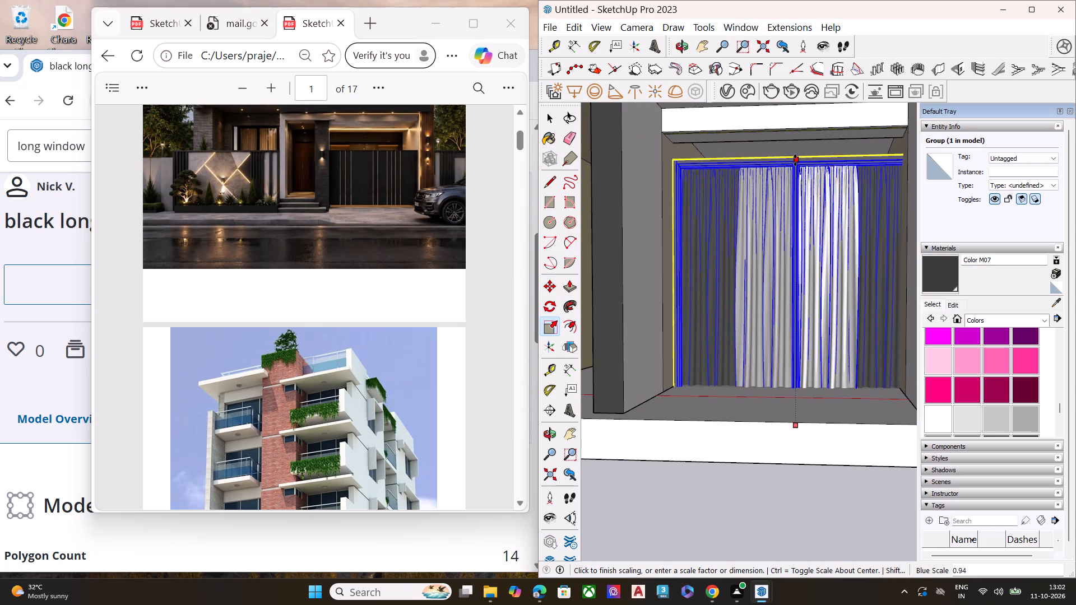
{"action": "left_click", "coordinate": [795, 160]}
{"action": "key", "text": "space"}
Move the door-and-curtain group up about 7" by its top corner to the top corner of the wide opening.
{"action": "scroll", "coordinate": [622, 169], "scroll_direction": "up", "scroll_amount": 8}
{"action": "key", "text": "m"}
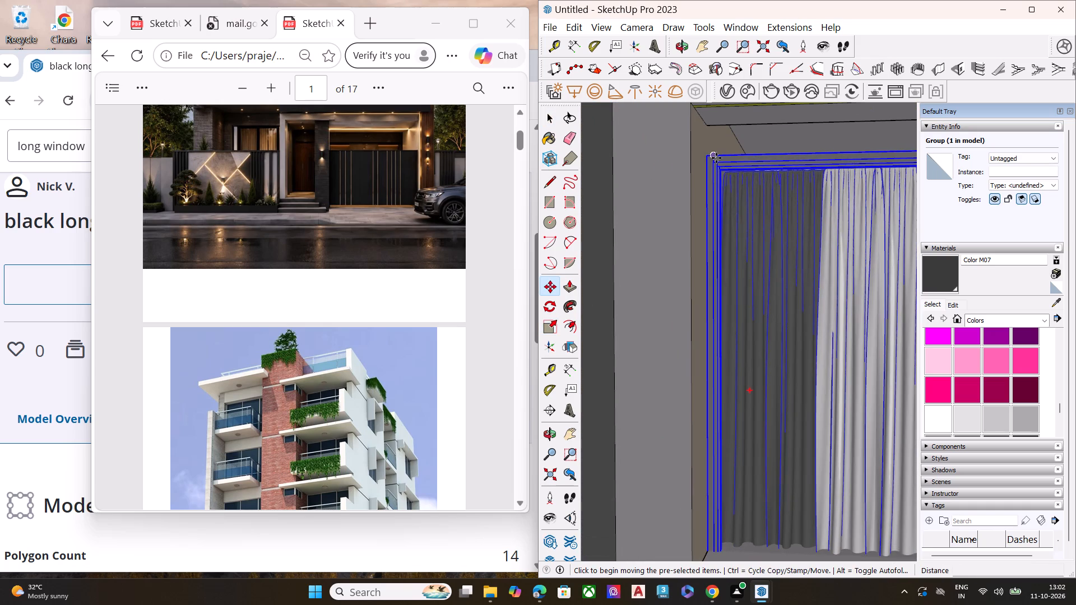
{"action": "left_click", "coordinate": [707, 158]}
{"action": "left_click", "coordinate": [704, 124]}
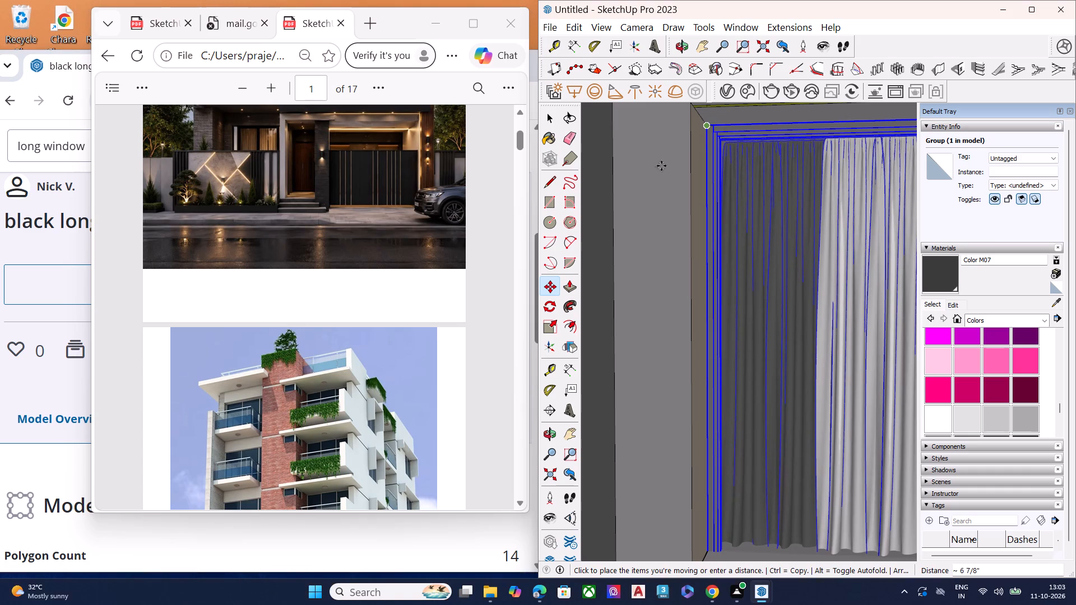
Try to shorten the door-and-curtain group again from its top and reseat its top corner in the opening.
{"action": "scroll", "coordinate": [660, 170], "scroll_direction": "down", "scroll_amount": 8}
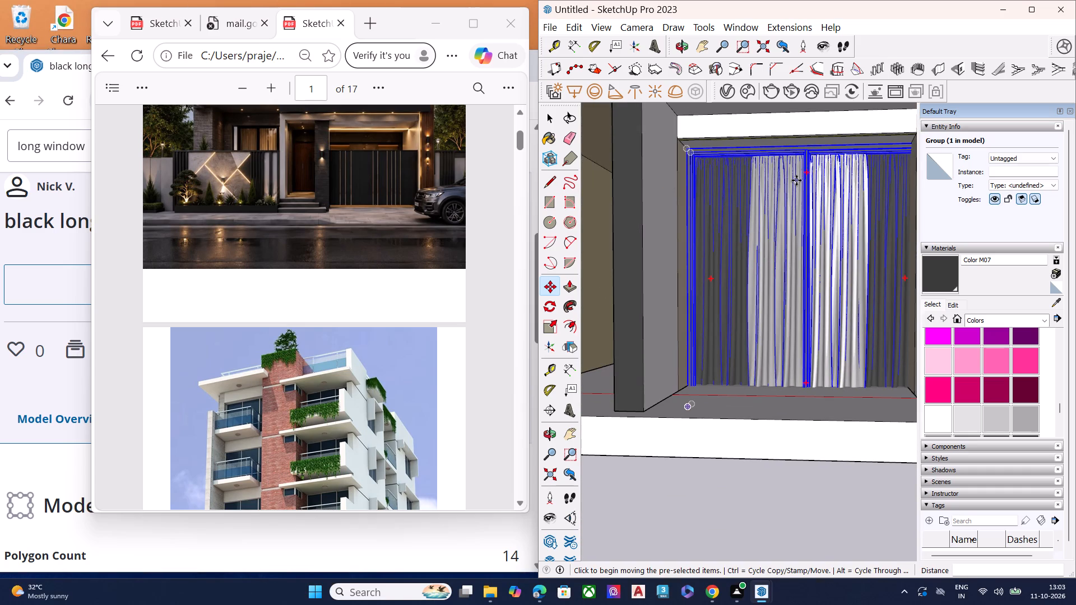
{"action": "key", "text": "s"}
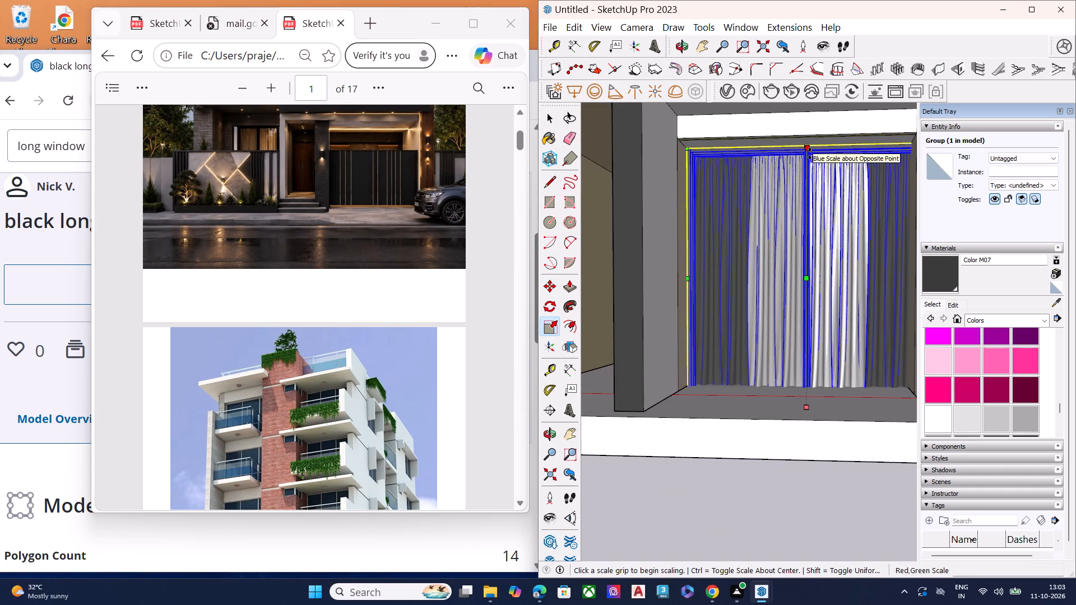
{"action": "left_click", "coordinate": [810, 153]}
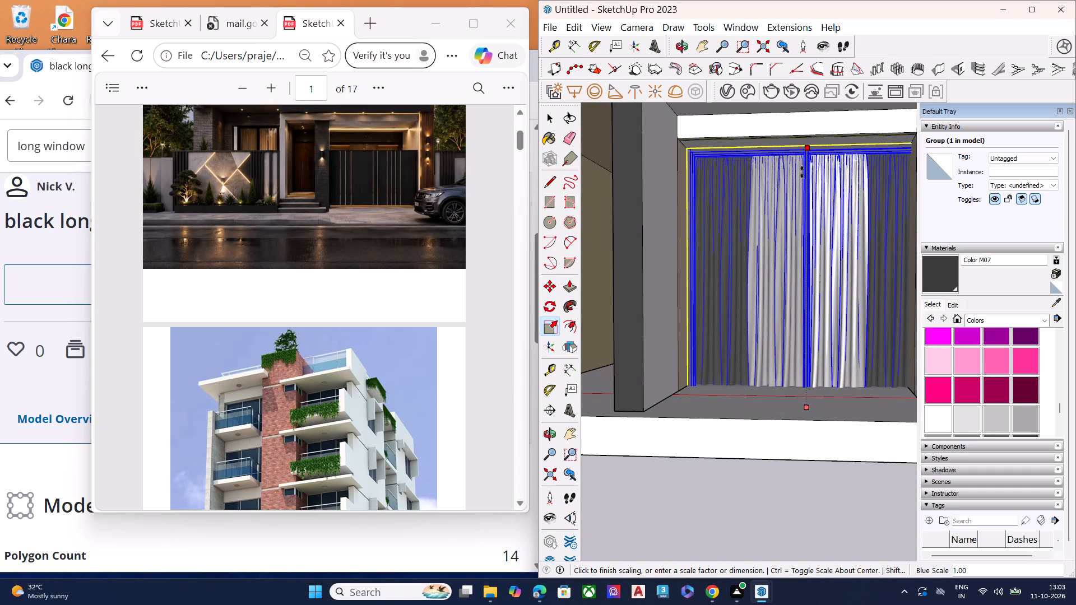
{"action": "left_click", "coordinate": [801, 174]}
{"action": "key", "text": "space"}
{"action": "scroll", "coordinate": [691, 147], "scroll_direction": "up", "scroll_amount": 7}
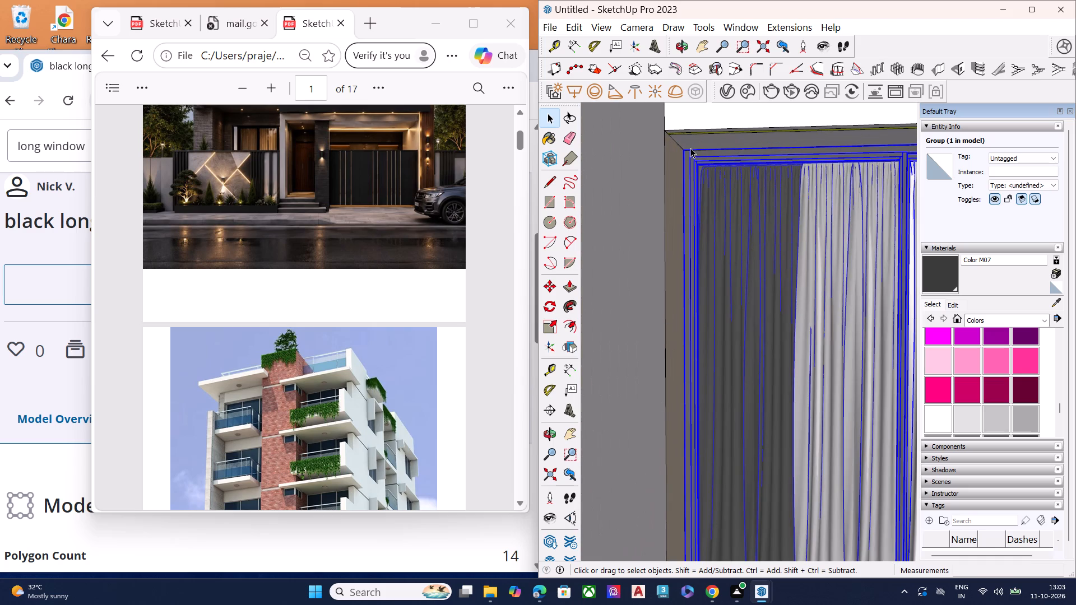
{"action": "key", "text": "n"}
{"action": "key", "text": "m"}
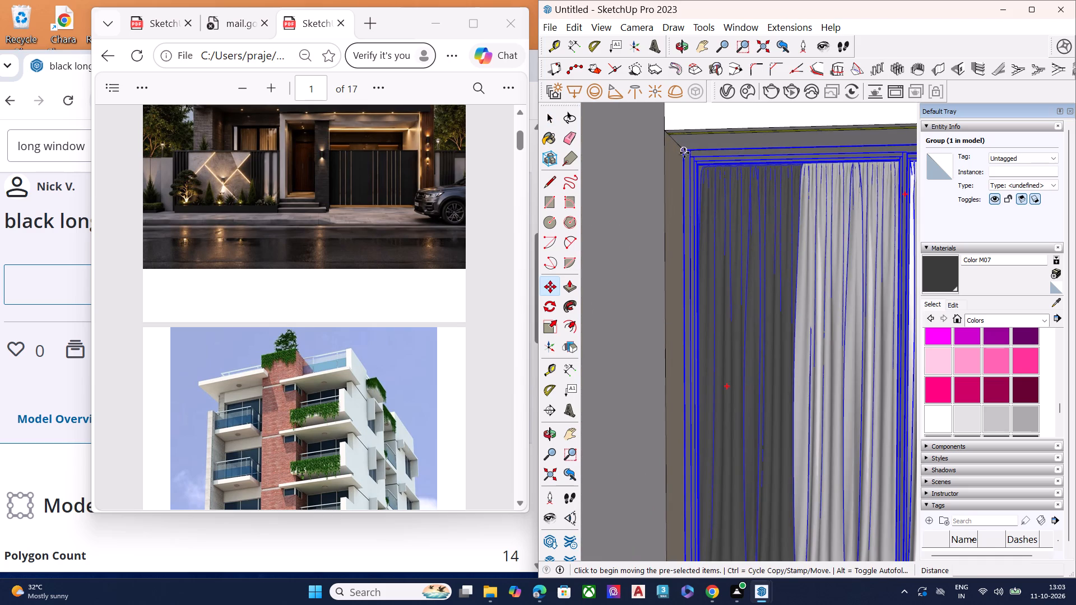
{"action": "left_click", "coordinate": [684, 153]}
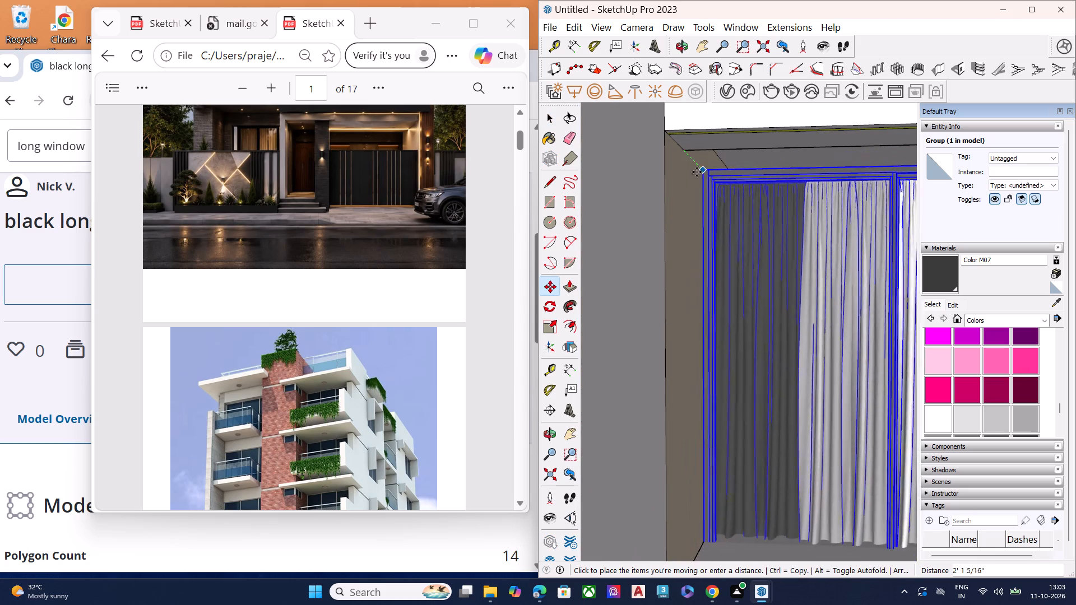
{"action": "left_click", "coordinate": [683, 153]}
Shorten the door-and-curtain group further by lowering its top edge below the head of the opening.
{"action": "scroll", "coordinate": [647, 177], "scroll_direction": "down", "scroll_amount": 6}
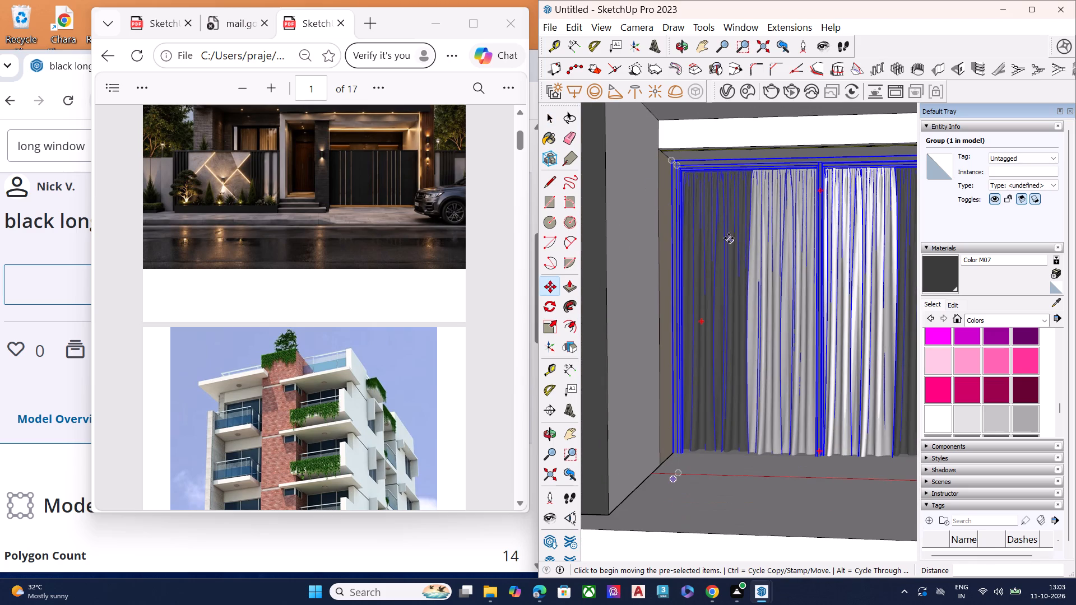
{"action": "key", "text": "s"}
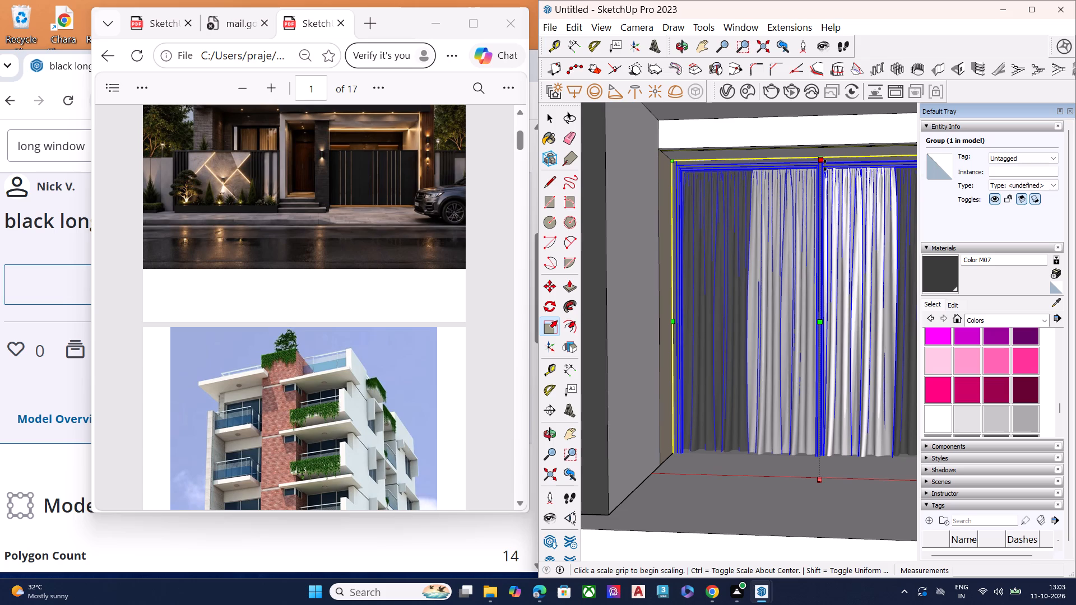
{"action": "left_click", "coordinate": [825, 165]}
{"action": "left_click", "coordinate": [820, 200]}
{"action": "key", "text": "space"}
Move the shortened door-and-curtain group about 11 3/4" by its top corner to the opening's top corner.
{"action": "scroll", "coordinate": [678, 204], "scroll_direction": "up", "scroll_amount": 3}
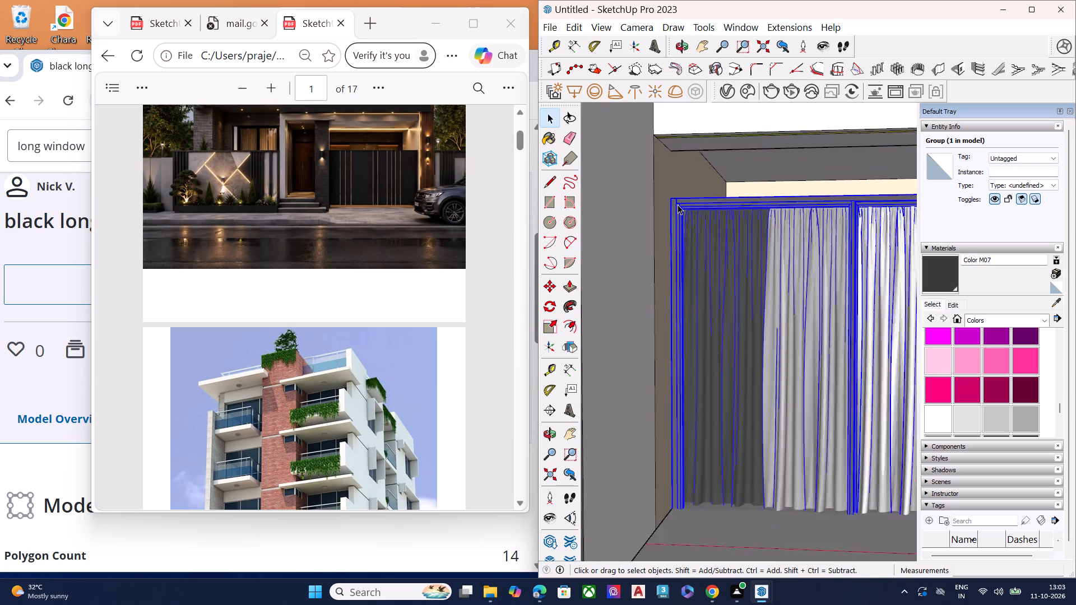
{"action": "scroll", "coordinate": [678, 204], "scroll_direction": "up", "scroll_amount": 2}
{"action": "key", "text": "m"}
{"action": "left_click_drag", "start_coordinate": [669, 197], "coordinate": [666, 187]}
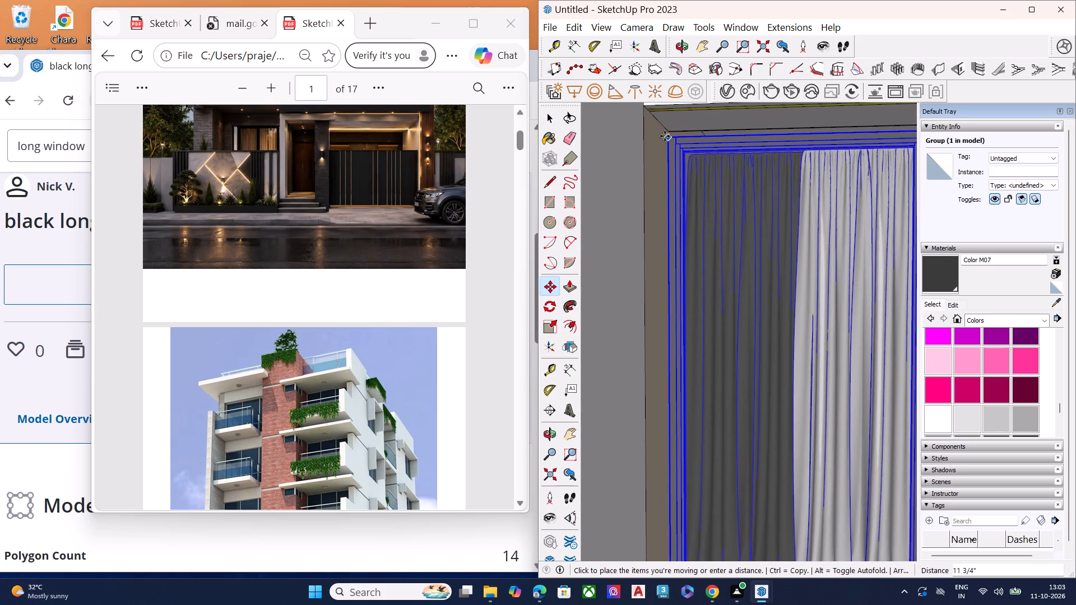
{"action": "left_click", "coordinate": [665, 131]}
Scale the door-and-curtain group's height from its bottom edge to about 1.04, down toward the floor of the opening.
{"action": "scroll", "coordinate": [671, 195], "scroll_direction": "down", "scroll_amount": 9}
{"action": "scroll", "coordinate": [782, 315], "scroll_direction": "up", "scroll_amount": 5}
{"action": "scroll", "coordinate": [807, 349], "scroll_direction": "down", "scroll_amount": 1}
{"action": "scroll", "coordinate": [809, 353], "scroll_direction": "up", "scroll_amount": 3}
{"action": "scroll", "coordinate": [792, 482], "scroll_direction": "up", "scroll_amount": 7}
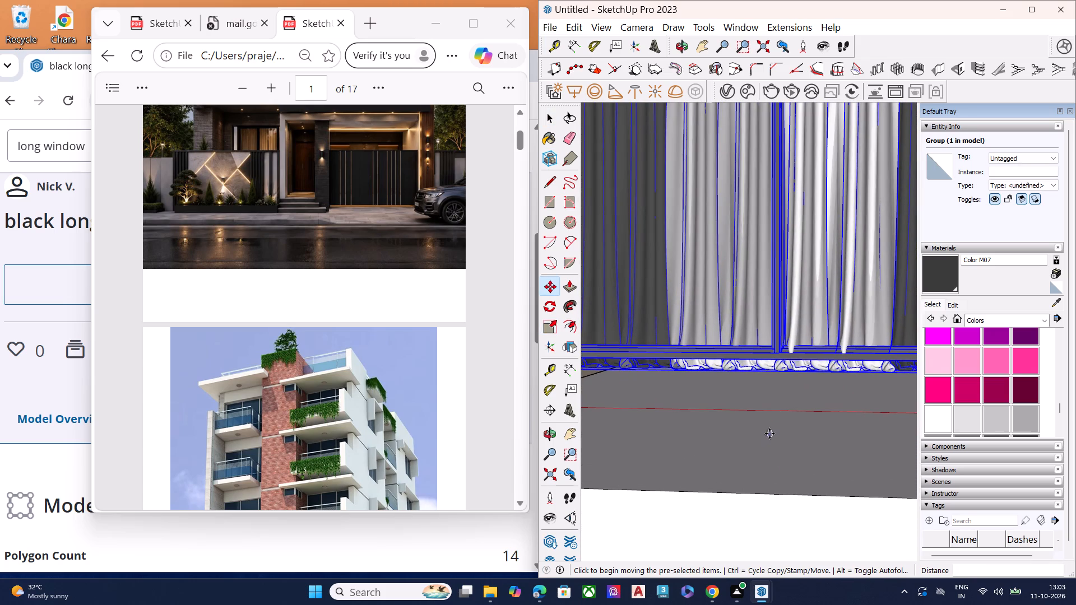
{"action": "key", "text": "s"}
{"action": "scroll", "coordinate": [778, 364], "scroll_direction": "up", "scroll_amount": 5}
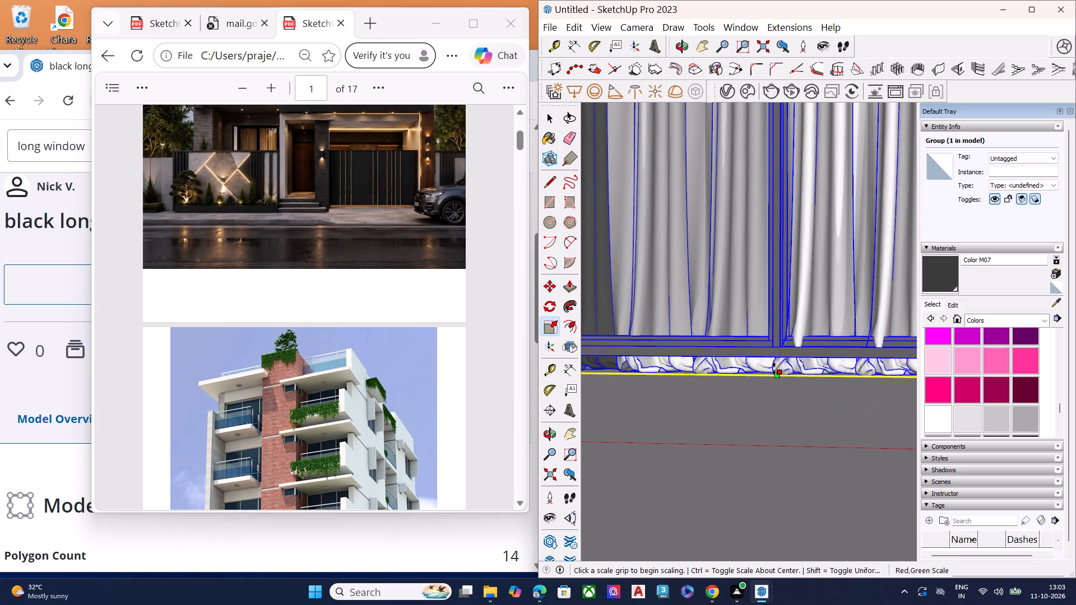
{"action": "left_click", "coordinate": [774, 369]}
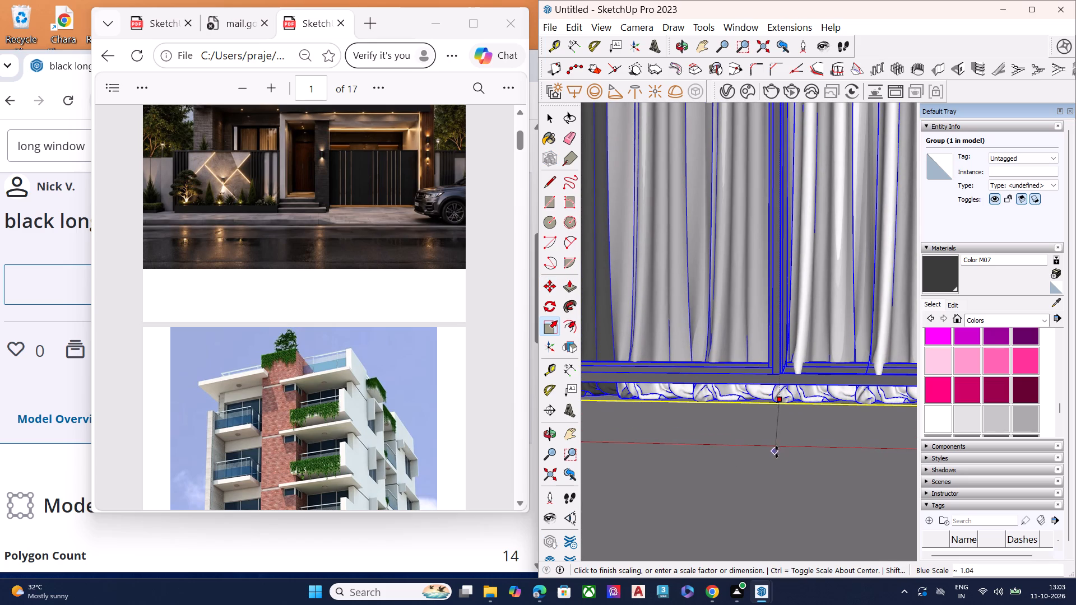
{"action": "scroll", "coordinate": [810, 422], "scroll_direction": "down", "scroll_amount": 1}
{"action": "middle_click_drag", "start_coordinate": [810, 424], "coordinate": [842, 515]}
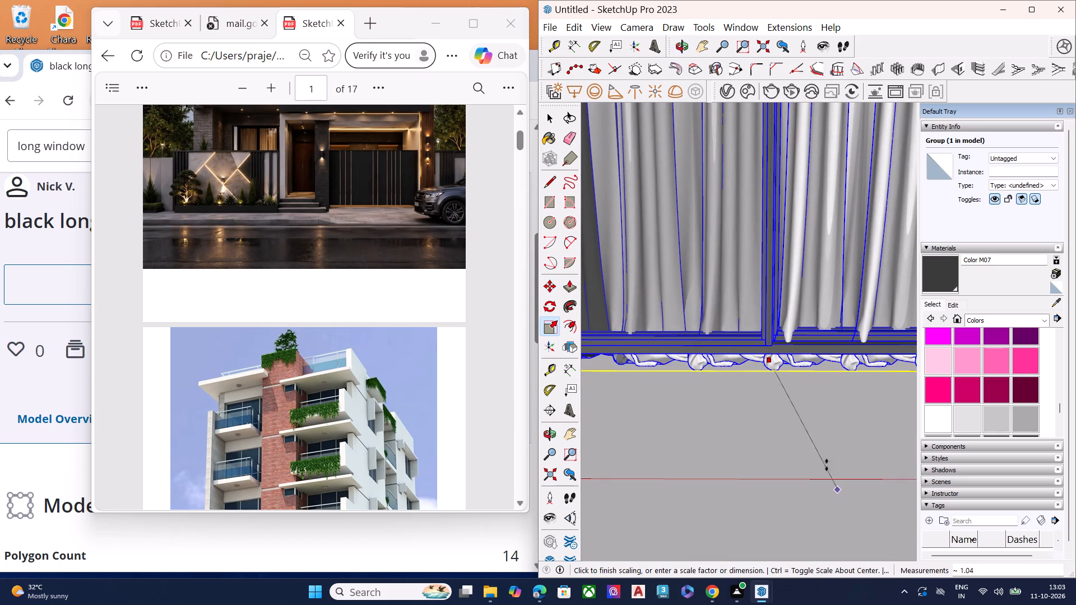
{"action": "left_click", "coordinate": [781, 360]}
{"action": "key", "text": "space"}
Explode the door-and-curtain group in the wide opening into its separate components.
{"action": "left_click", "coordinate": [745, 300]}
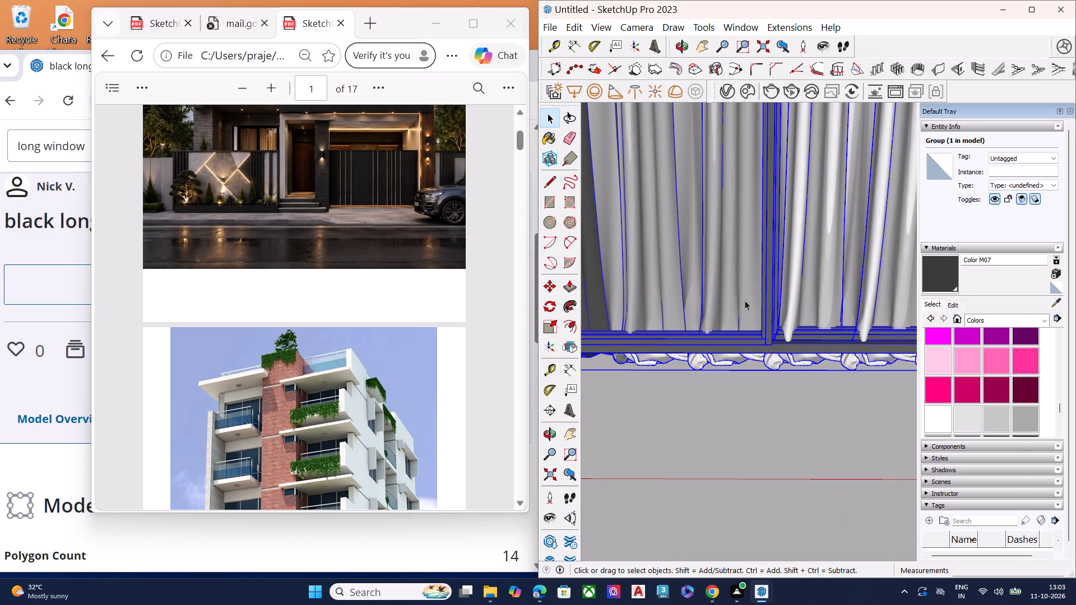
{"action": "right_click", "coordinate": [745, 300]}
{"action": "left_click", "coordinate": [796, 390]}
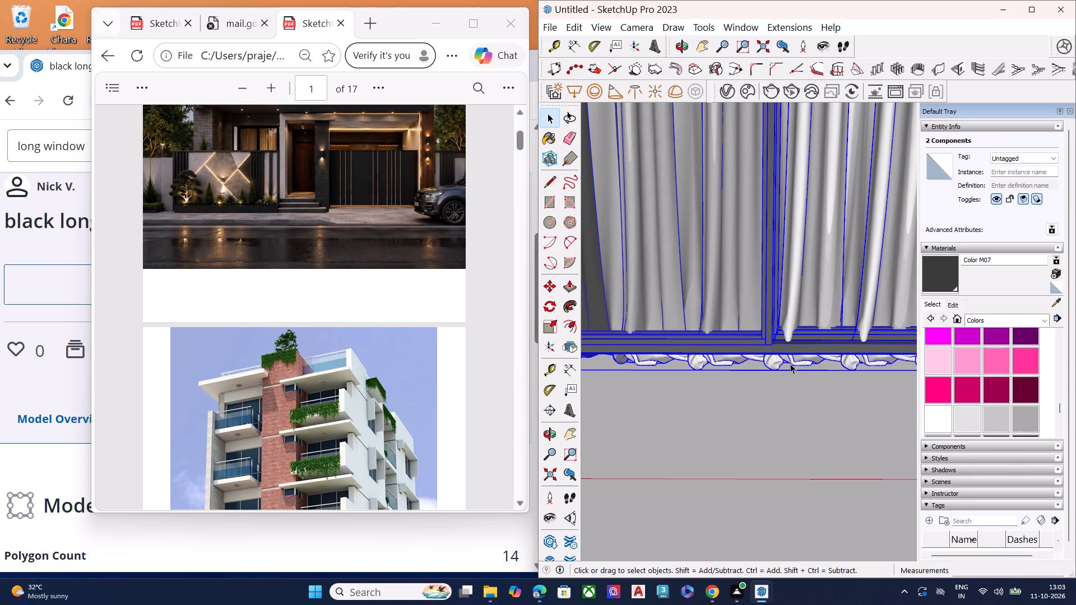
Scale the curtain's height to about 0.96 from its bottom so its hem meets the sliding door's bottom frame.
{"action": "left_click", "coordinate": [790, 364]}
{"action": "key", "text": "s"}
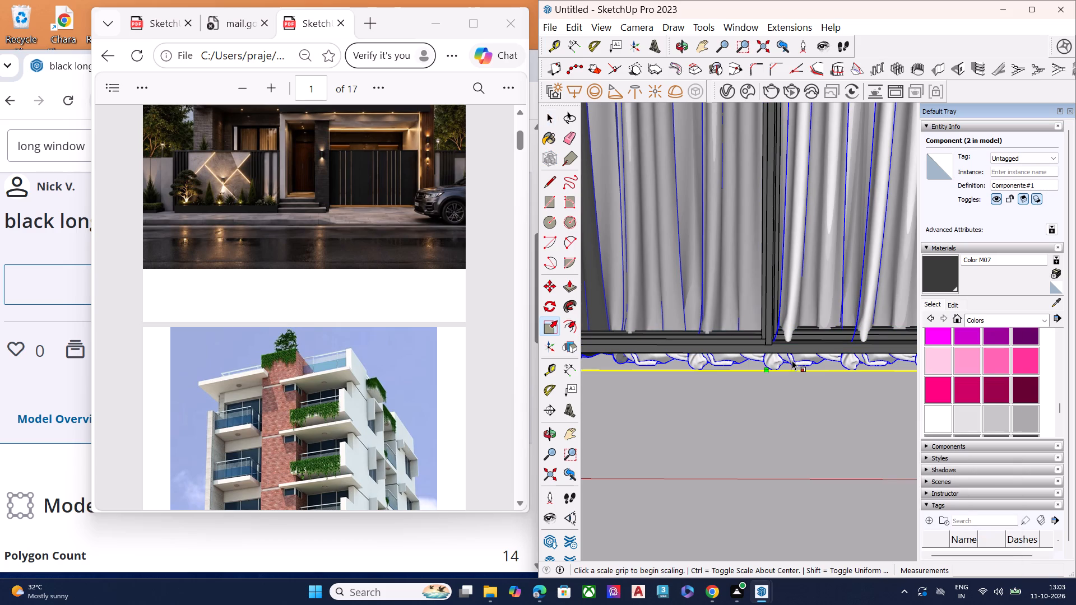
{"action": "left_click", "coordinate": [768, 357]}
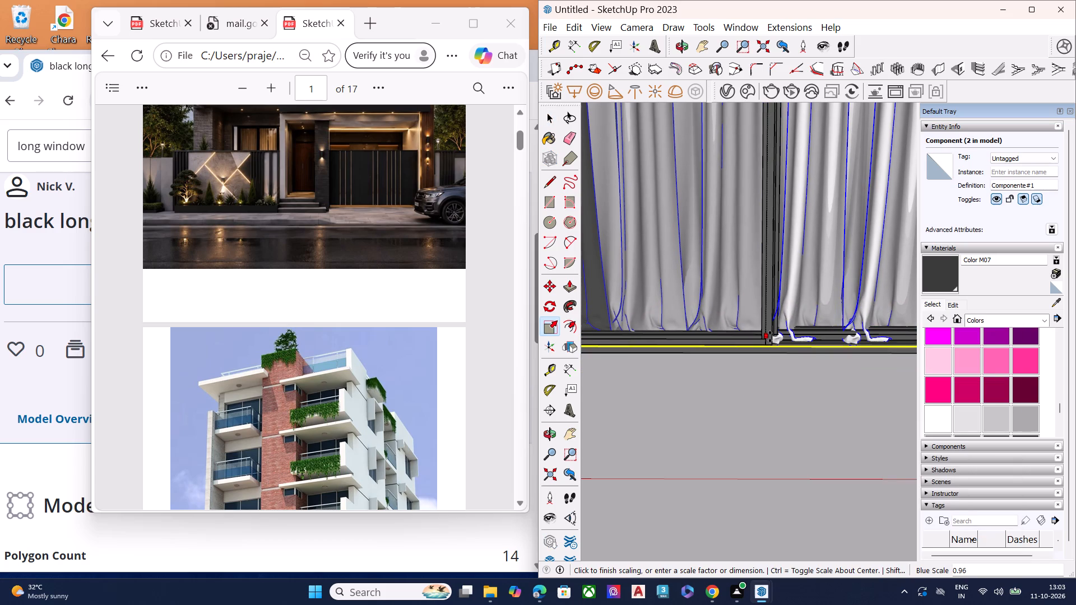
{"action": "left_click", "coordinate": [773, 339]}
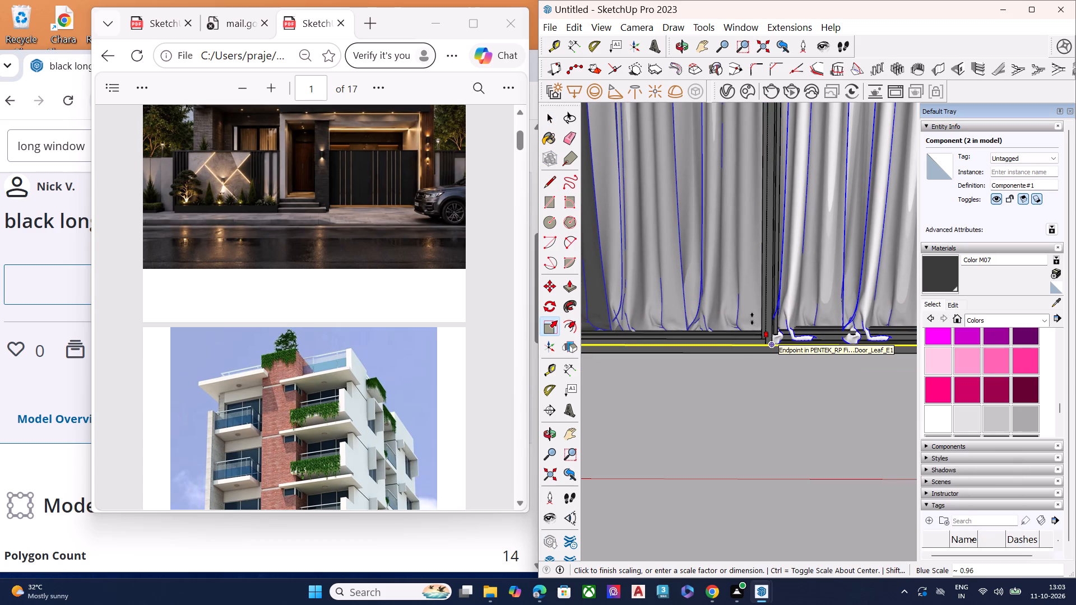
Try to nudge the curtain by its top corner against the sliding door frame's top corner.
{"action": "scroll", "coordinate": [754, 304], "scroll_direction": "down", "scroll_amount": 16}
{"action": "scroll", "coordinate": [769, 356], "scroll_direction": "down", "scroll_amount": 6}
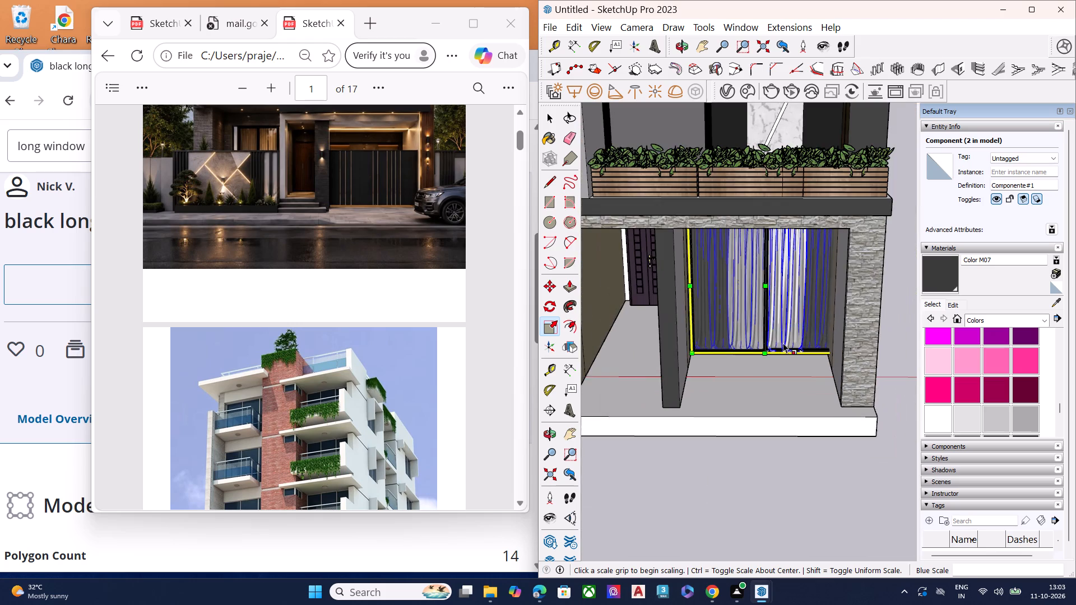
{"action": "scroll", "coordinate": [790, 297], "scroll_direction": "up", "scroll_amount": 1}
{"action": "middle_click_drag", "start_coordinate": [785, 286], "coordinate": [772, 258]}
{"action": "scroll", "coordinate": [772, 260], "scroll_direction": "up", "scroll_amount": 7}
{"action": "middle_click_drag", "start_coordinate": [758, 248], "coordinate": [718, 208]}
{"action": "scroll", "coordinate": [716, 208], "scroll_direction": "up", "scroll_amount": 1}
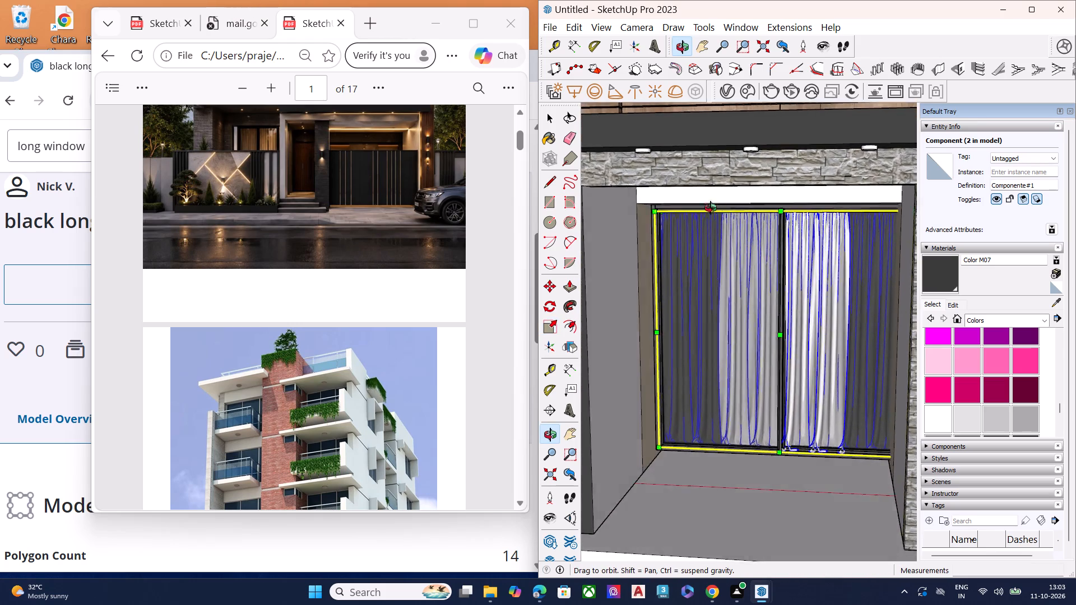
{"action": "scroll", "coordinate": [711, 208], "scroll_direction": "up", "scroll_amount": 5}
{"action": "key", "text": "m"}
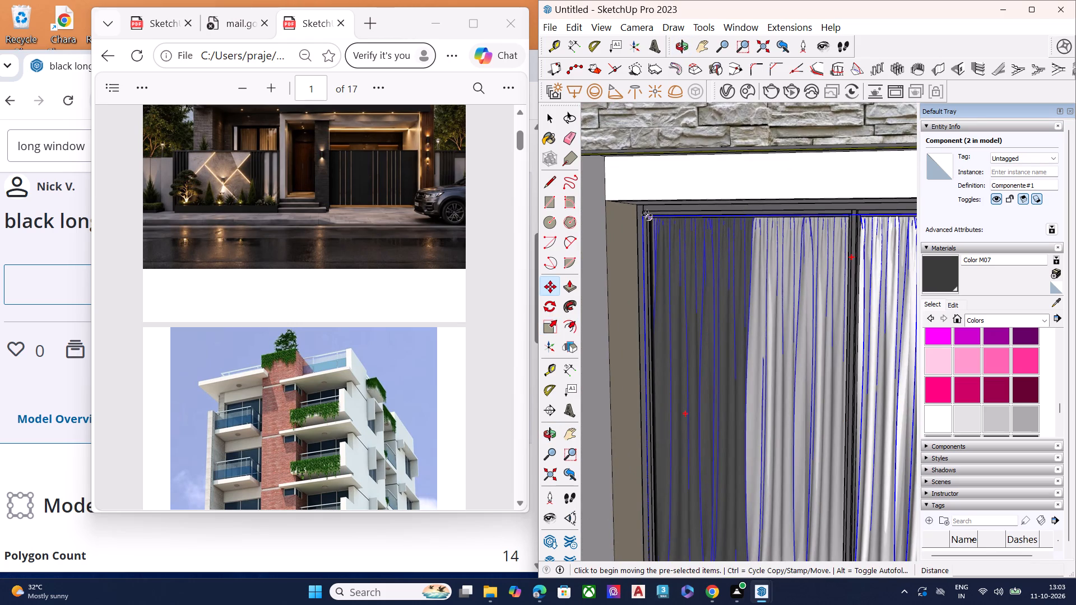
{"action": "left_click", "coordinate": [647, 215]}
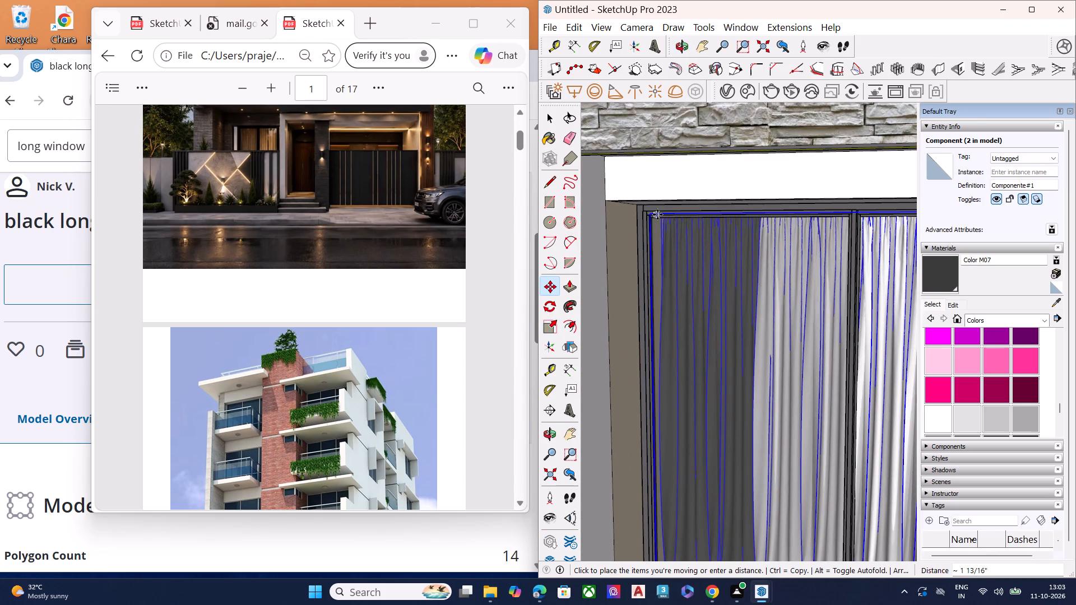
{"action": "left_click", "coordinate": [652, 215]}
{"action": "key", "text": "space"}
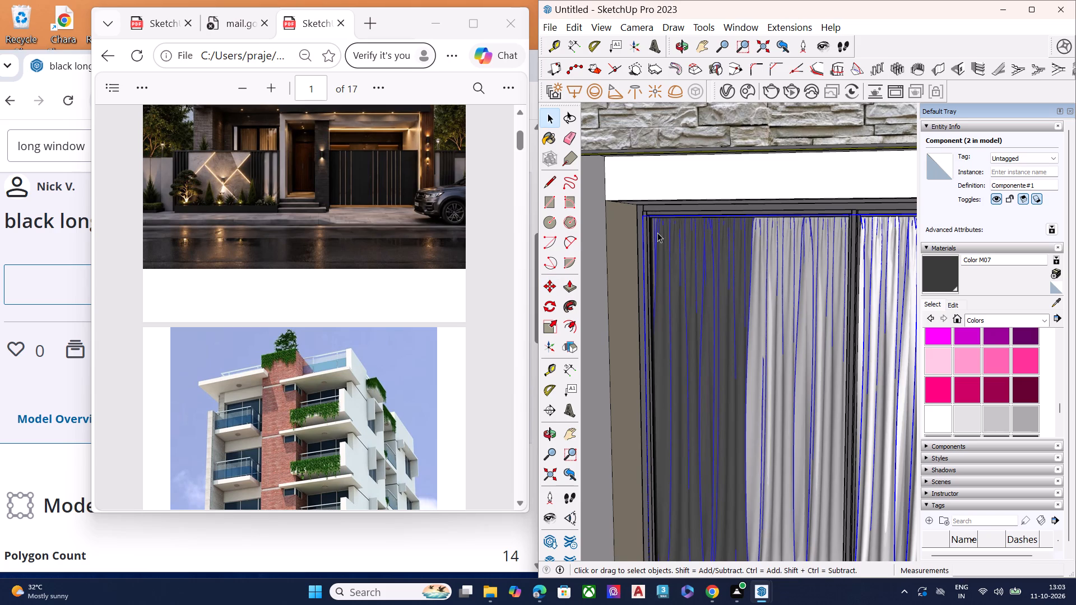
Group the sliding door and its shortened curtain in the wide ground-floor opening, and leave the group deselected.
{"action": "scroll", "coordinate": [678, 240], "scroll_direction": "down", "scroll_amount": 8}
{"action": "scroll", "coordinate": [732, 254], "scroll_direction": "down", "scroll_amount": 8}
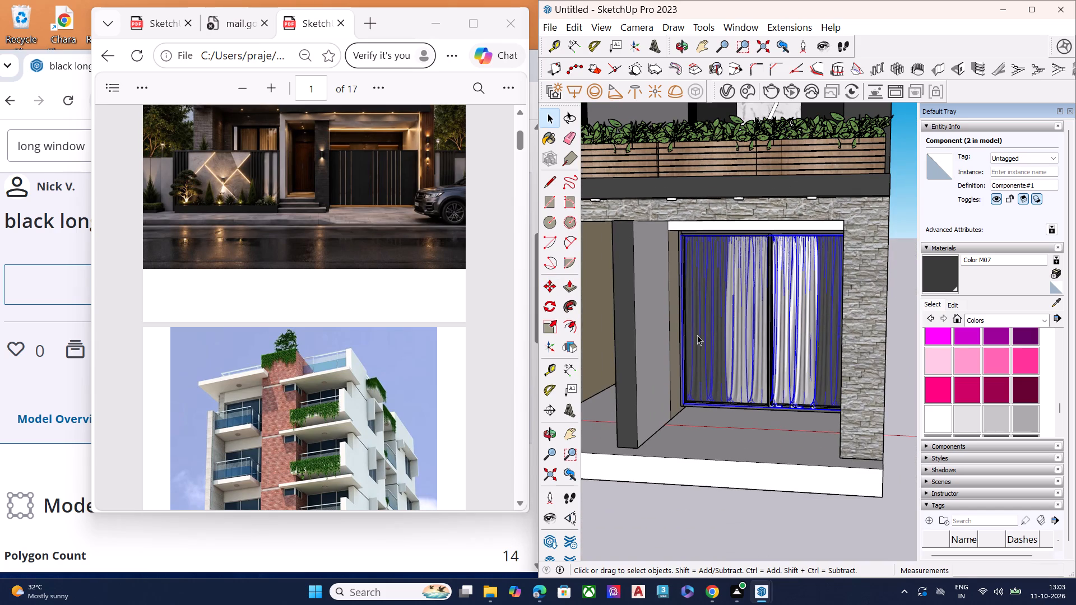
{"action": "left_click", "coordinate": [696, 335]}
{"action": "right_click", "coordinate": [753, 297]}
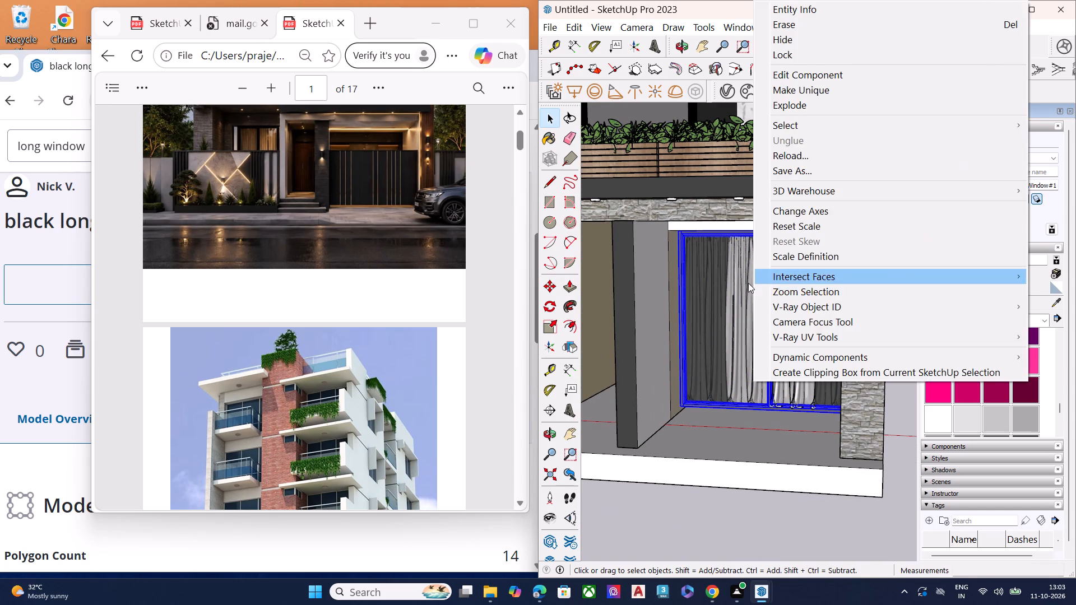
{"action": "left_click", "coordinate": [748, 283]}
{"action": "left_click", "coordinate": [741, 283], "text": "ctrl"}
{"action": "left_click", "coordinate": [782, 291], "text": "ctrl"}
{"action": "scroll", "coordinate": [782, 290], "scroll_direction": "up", "scroll_amount": 1}
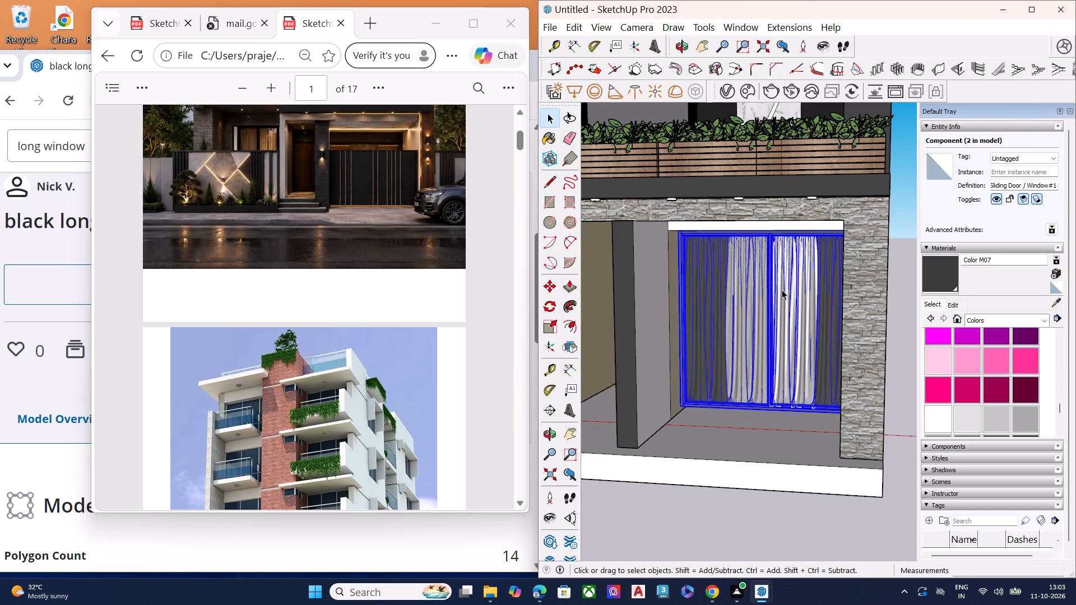
{"action": "scroll", "coordinate": [782, 290], "scroll_direction": "up", "scroll_amount": 1}
{"action": "scroll", "coordinate": [782, 290], "scroll_direction": "down", "scroll_amount": 1}
{"action": "scroll", "coordinate": [782, 290], "scroll_direction": "up", "scroll_amount": 10}
{"action": "right_click", "coordinate": [772, 268], "text": "ctrl"}
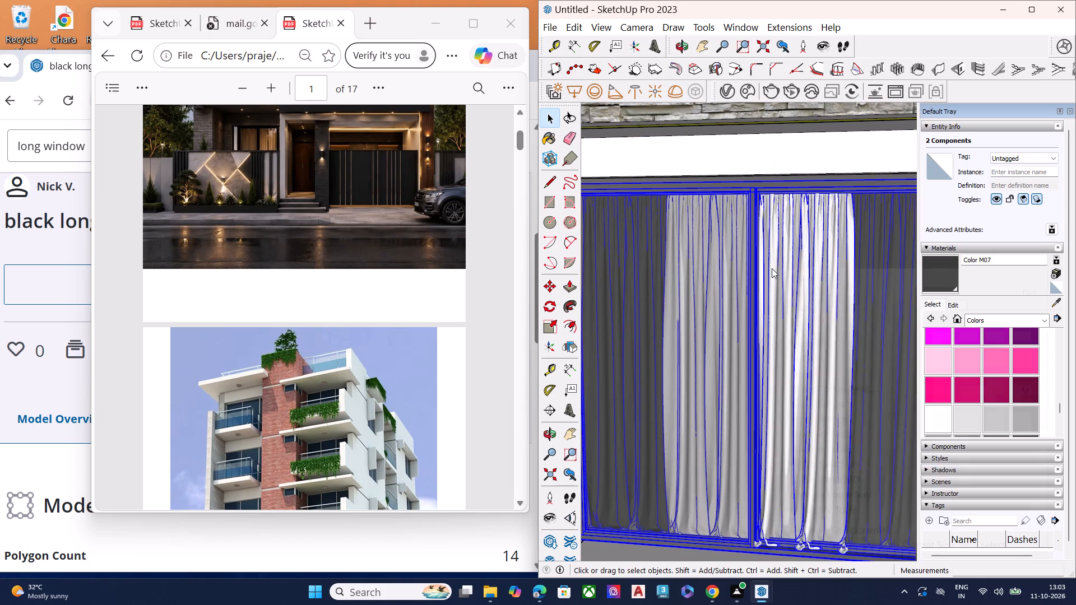
{"action": "left_click", "coordinate": [812, 404]}
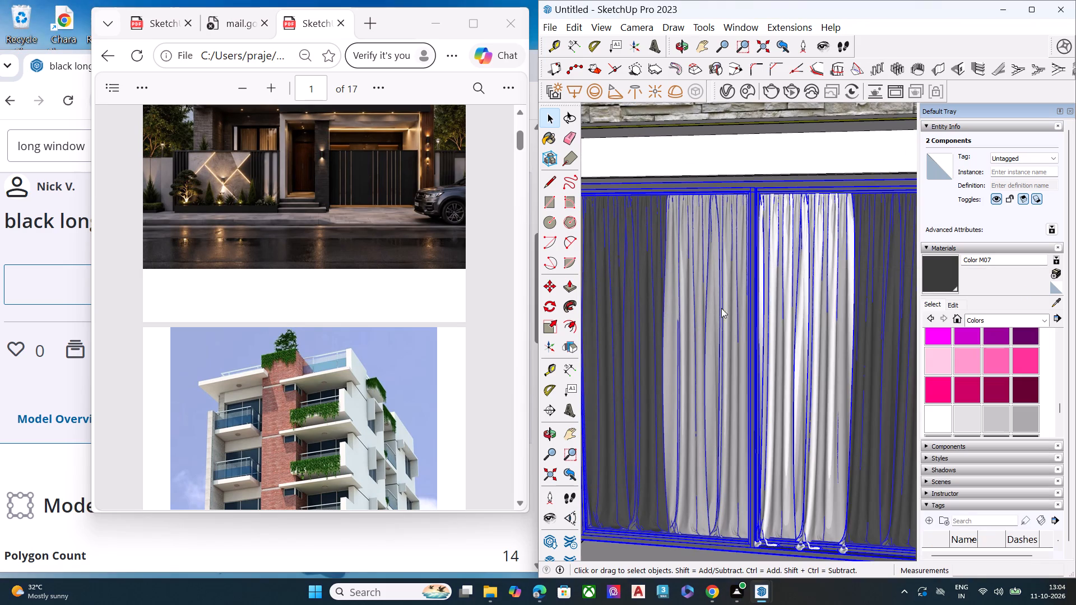
{"action": "scroll", "coordinate": [709, 262], "scroll_direction": "down", "scroll_amount": 17}
{"action": "scroll", "coordinate": [763, 290], "scroll_direction": "down", "scroll_amount": 6}
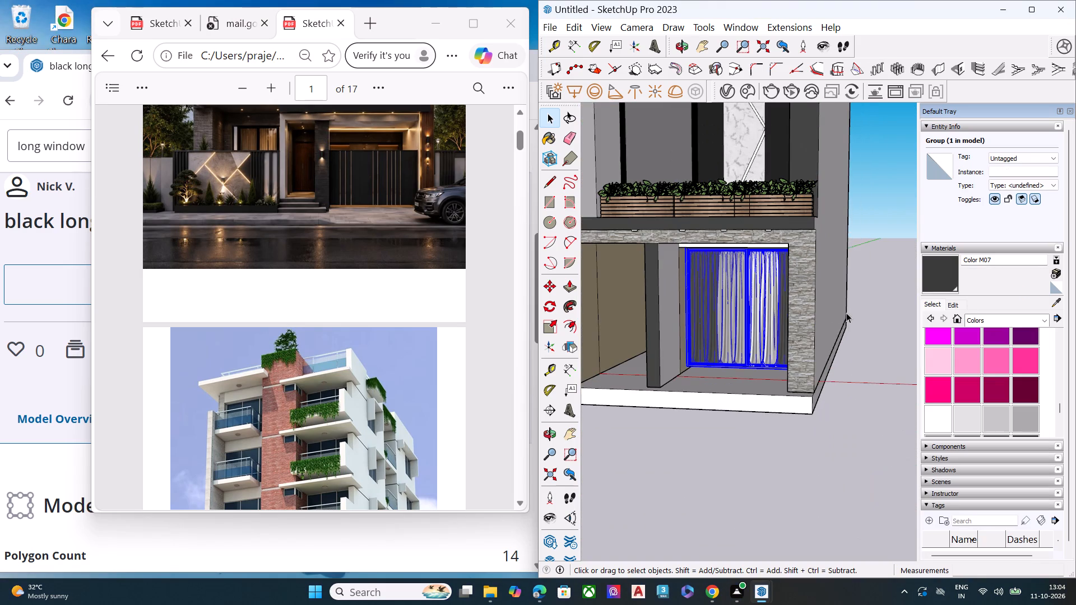
{"action": "left_click", "coordinate": [874, 312]}
{"action": "middle_click_drag", "start_coordinate": [758, 308], "coordinate": [916, 274]}
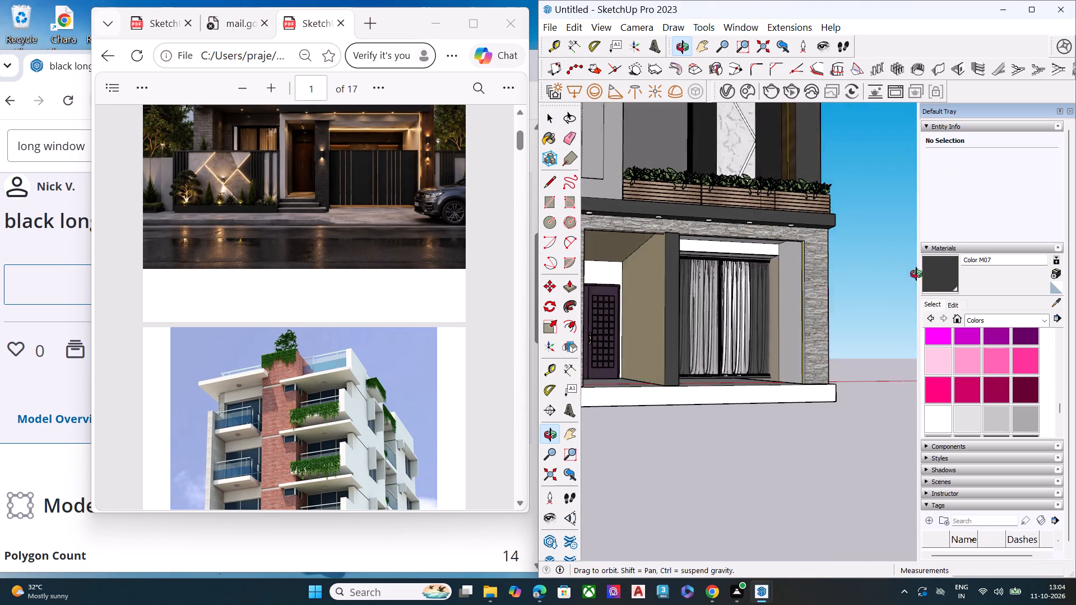
Compare the house's front elevation with the reference image from several angles, from the ground-floor openings up to the roof.
{"action": "middle_click_drag", "start_coordinate": [916, 274], "coordinate": [869, 183]}
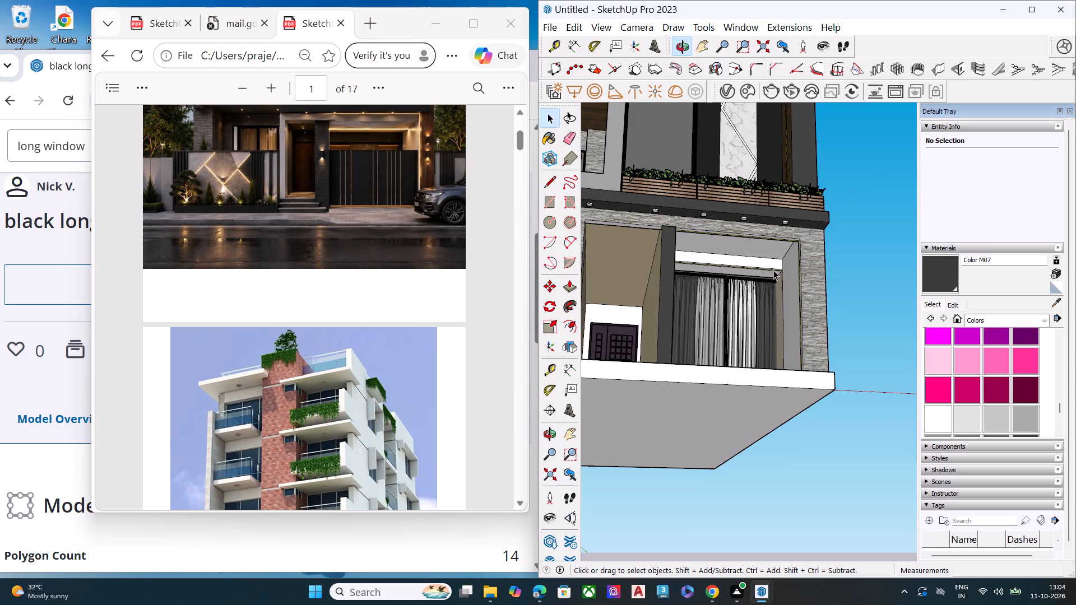
{"action": "scroll", "coordinate": [773, 287], "scroll_direction": "down", "scroll_amount": 9}
{"action": "middle_click_drag", "start_coordinate": [785, 235], "coordinate": [774, 322]}
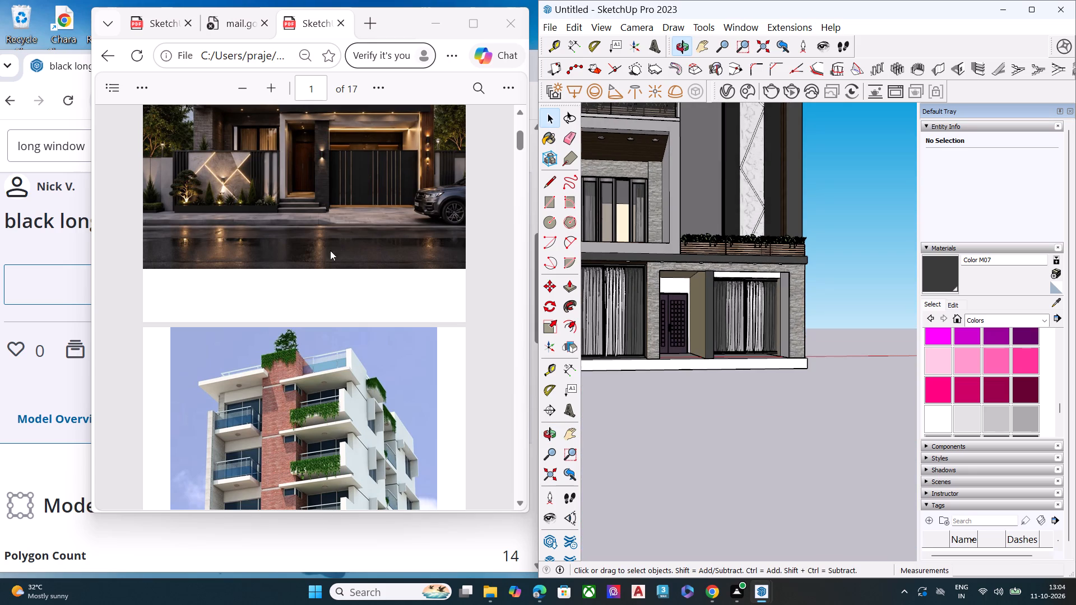
{"action": "scroll", "coordinate": [301, 175], "scroll_direction": "up", "scroll_amount": 9}
{"action": "scroll", "coordinate": [791, 207], "scroll_direction": "down", "scroll_amount": 9}
{"action": "scroll", "coordinate": [800, 338], "scroll_direction": "up", "scroll_amount": 1}
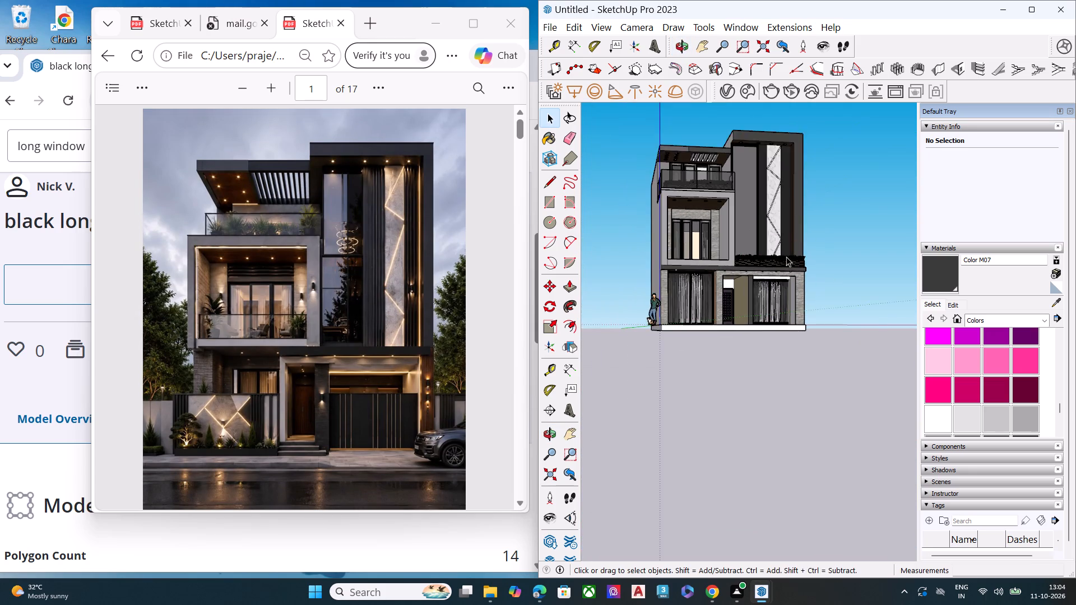
{"action": "scroll", "coordinate": [799, 192], "scroll_direction": "up", "scroll_amount": 7}
{"action": "scroll", "coordinate": [793, 225], "scroll_direction": "down", "scroll_amount": 9}
{"action": "middle_click_drag", "start_coordinate": [804, 299], "coordinate": [707, 299]}
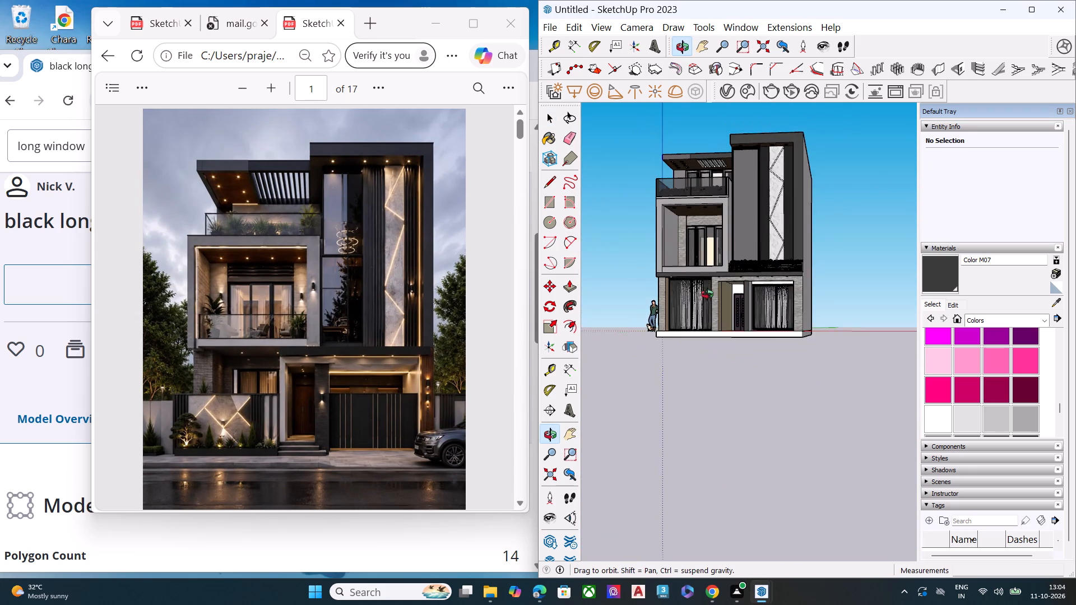
{"action": "scroll", "coordinate": [697, 221], "scroll_direction": "up", "scroll_amount": 12}
{"action": "middle_click_drag", "start_coordinate": [772, 173], "coordinate": [876, 171]}
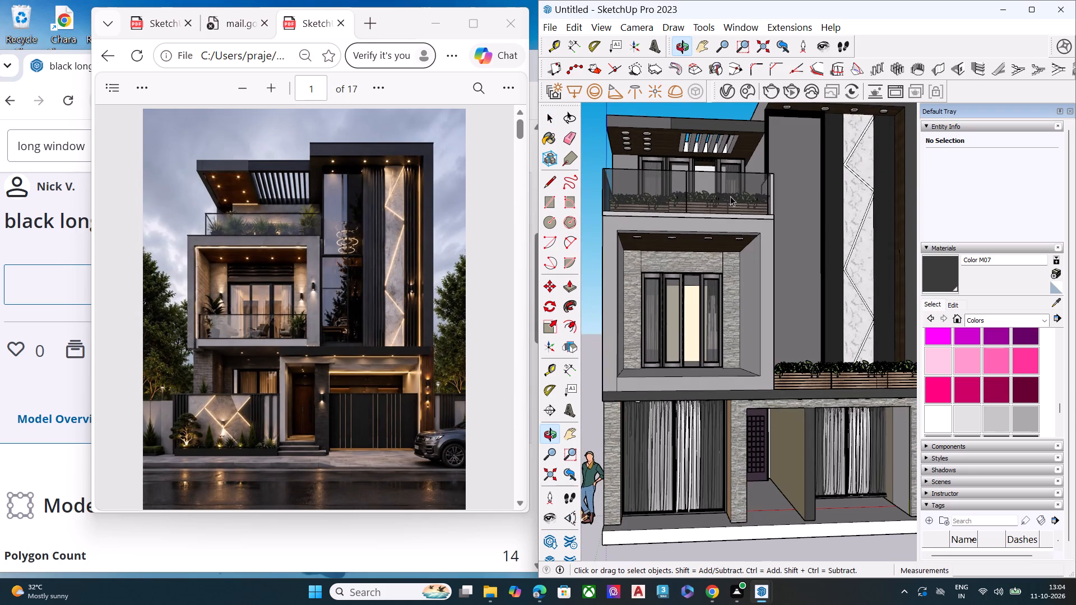
{"action": "scroll", "coordinate": [718, 203], "scroll_direction": "down", "scroll_amount": 9}
{"action": "middle_click_drag", "start_coordinate": [791, 229], "coordinate": [821, 170]}
{"action": "scroll", "coordinate": [817, 150], "scroll_direction": "up", "scroll_amount": 9}
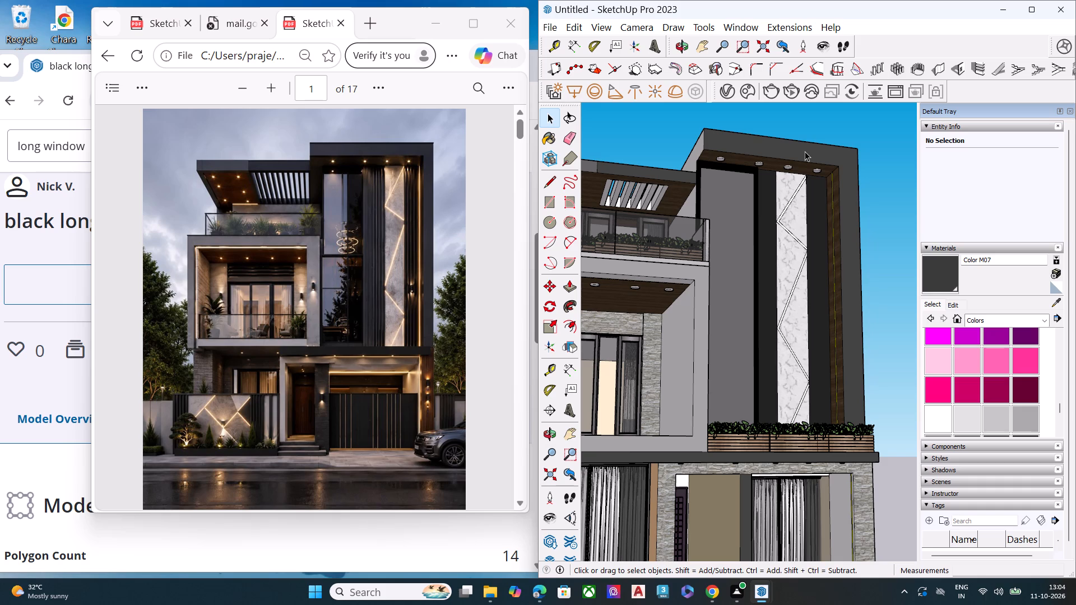
{"action": "scroll", "coordinate": [655, 280], "scroll_direction": "down", "scroll_amount": 7}
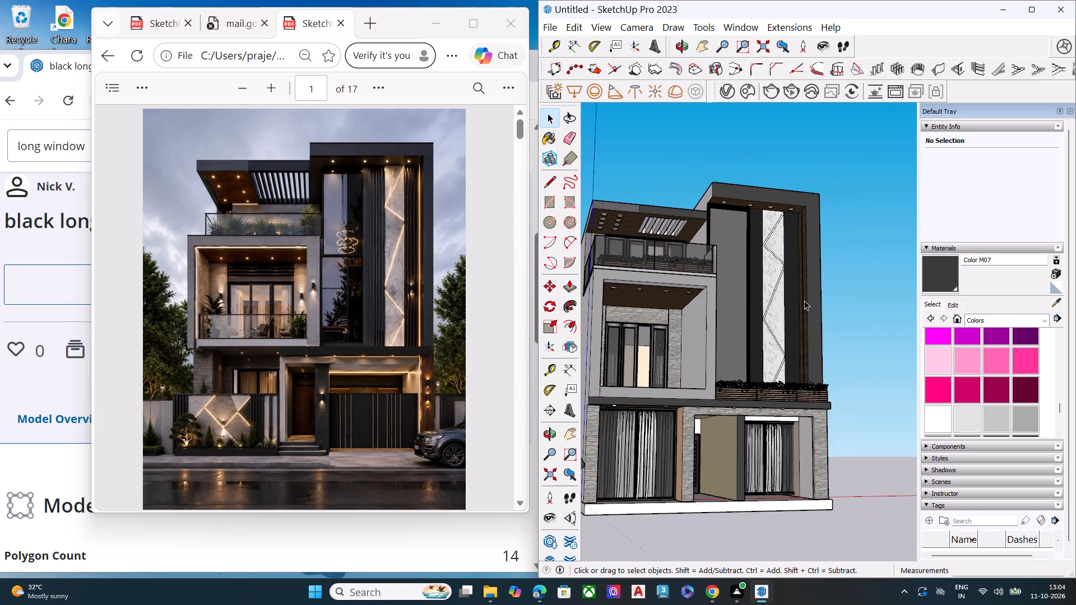
{"action": "scroll", "coordinate": [804, 300], "scroll_direction": "down", "scroll_amount": 4}
{"action": "middle_click_drag", "start_coordinate": [765, 317], "coordinate": [781, 385]}
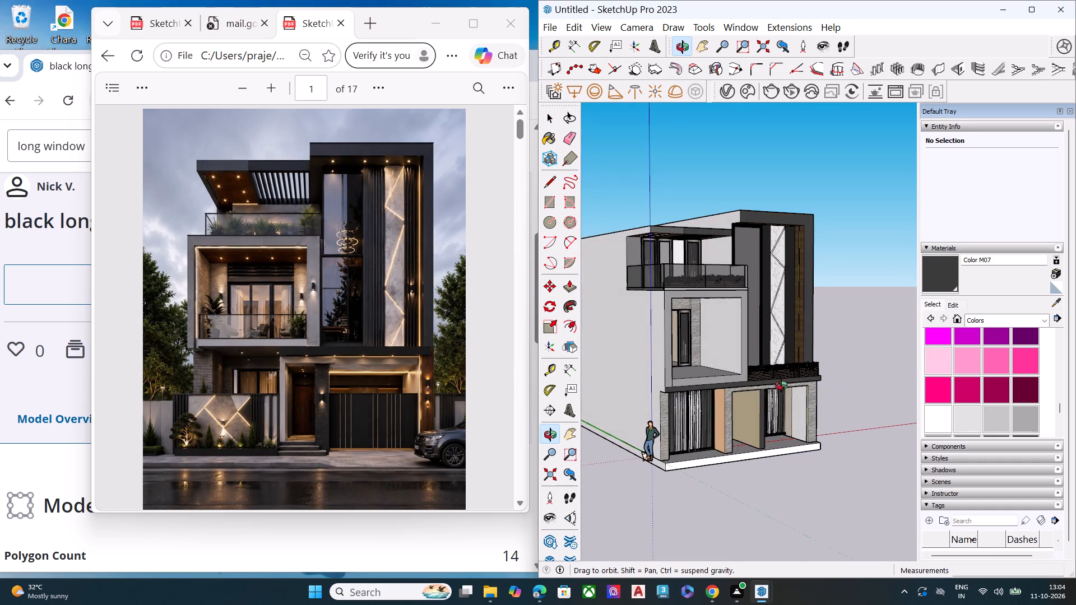
{"action": "middle_click_drag", "start_coordinate": [781, 385], "coordinate": [686, 394]}
{"action": "scroll", "coordinate": [690, 364], "scroll_direction": "up", "scroll_amount": 7}
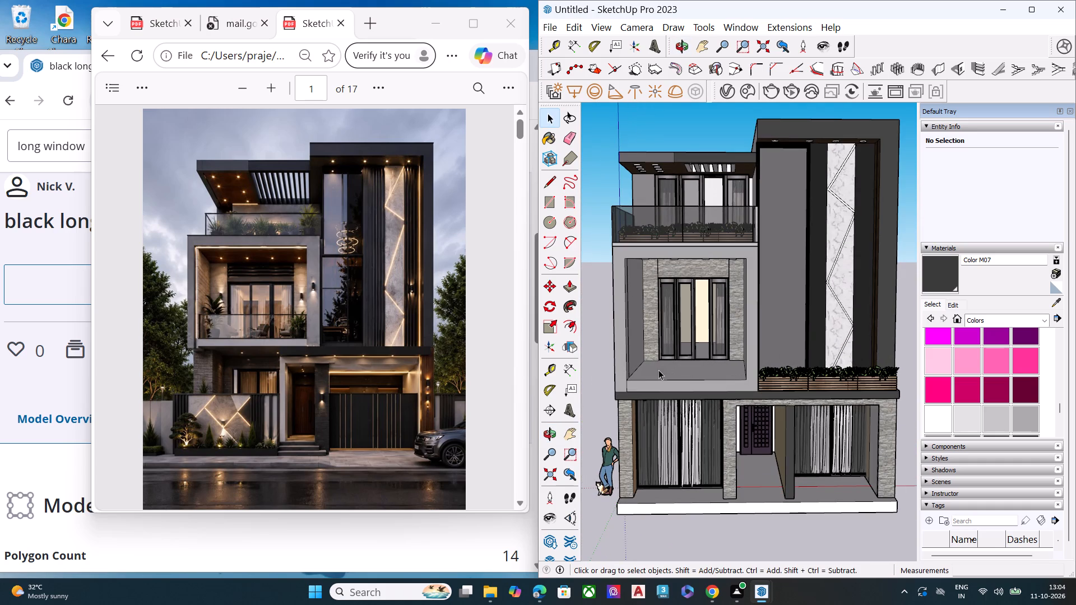
Copy the glass railing from the top terrace down to the bottom corner of the framed first-floor balcony opening.
{"action": "left_click", "coordinate": [659, 217]}
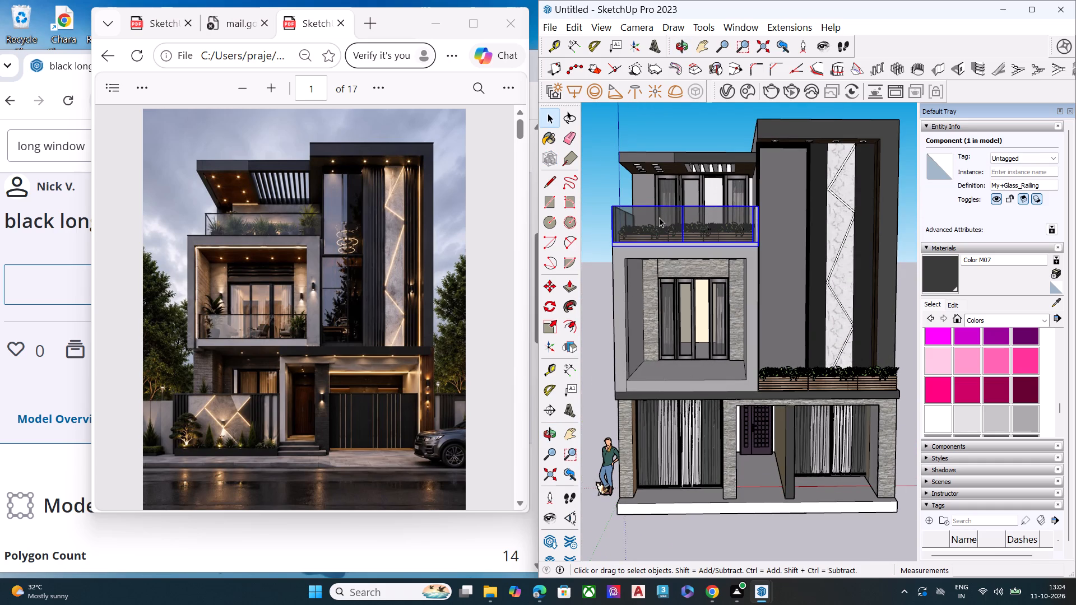
{"action": "key", "text": "m"}
{"action": "scroll", "coordinate": [760, 225], "scroll_direction": "up", "scroll_amount": 2}
{"action": "scroll", "coordinate": [760, 225], "scroll_direction": "down", "scroll_amount": 1}
{"action": "scroll", "coordinate": [760, 225], "scroll_direction": "up", "scroll_amount": 5}
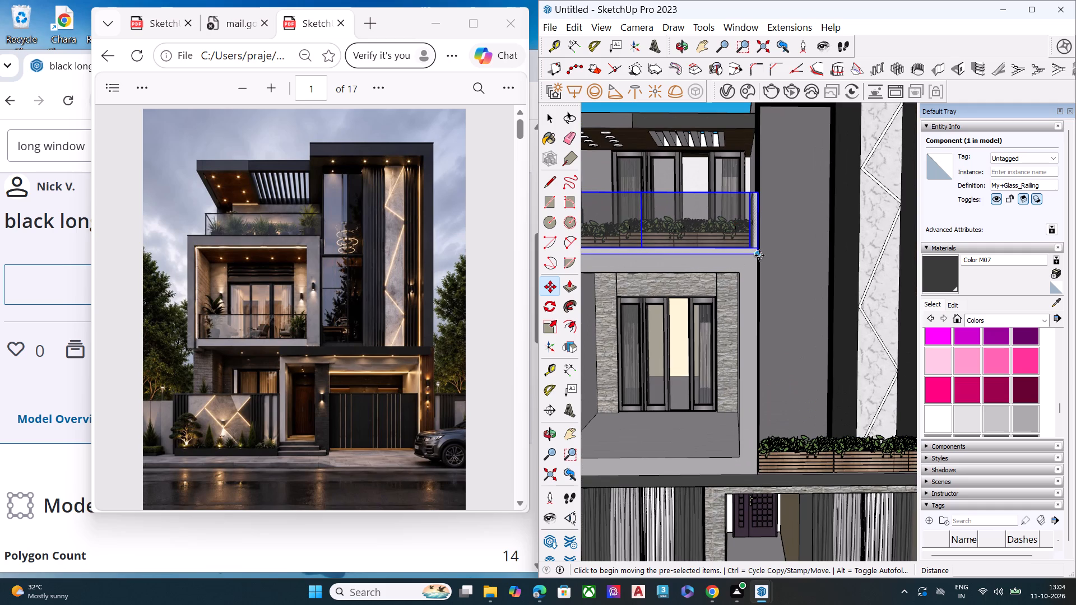
{"action": "left_click", "coordinate": [759, 254]}
{"action": "scroll", "coordinate": [702, 274], "scroll_direction": "down", "scroll_amount": 5}
{"action": "scroll", "coordinate": [724, 361], "scroll_direction": "down", "scroll_amount": 2}
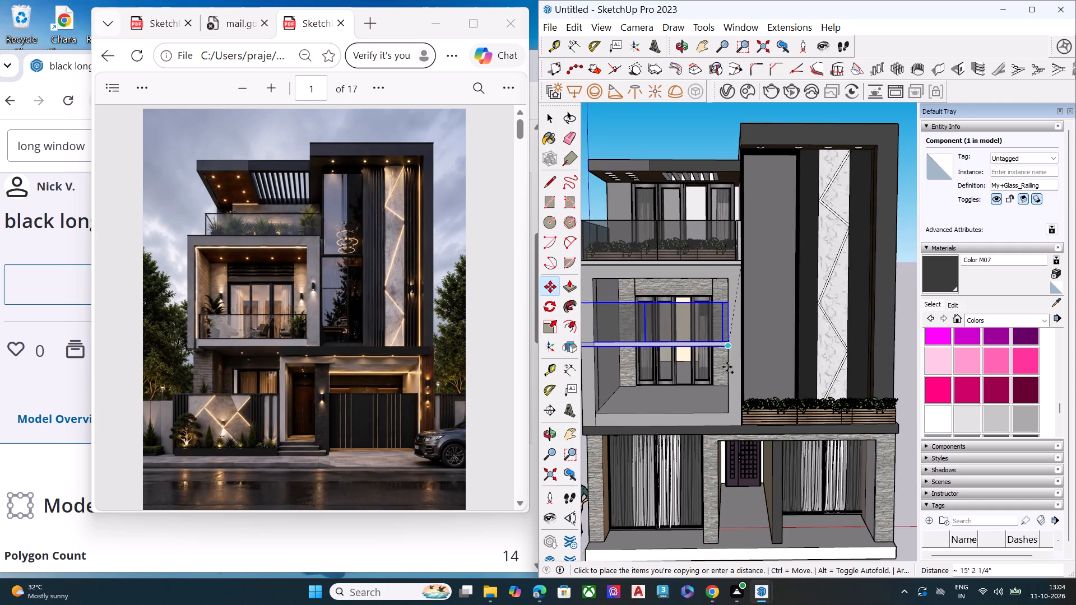
{"action": "scroll", "coordinate": [727, 367], "scroll_direction": "down", "scroll_amount": 4}
{"action": "scroll", "coordinate": [717, 416], "scroll_direction": "up", "scroll_amount": 13}
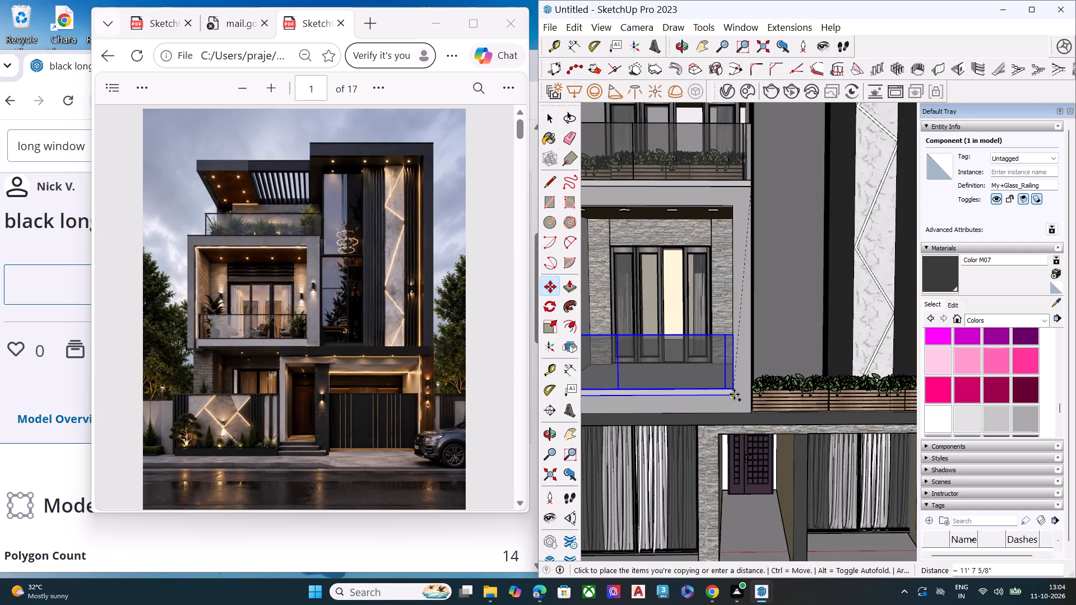
{"action": "left_click", "coordinate": [733, 393]}
Scale the copied railing's width to about 0.84 so it spans the framed first-floor balcony opening, and leave it deselected.
{"action": "scroll", "coordinate": [813, 341], "scroll_direction": "down", "scroll_amount": 8}
{"action": "scroll", "coordinate": [650, 360], "scroll_direction": "up", "scroll_amount": 2}
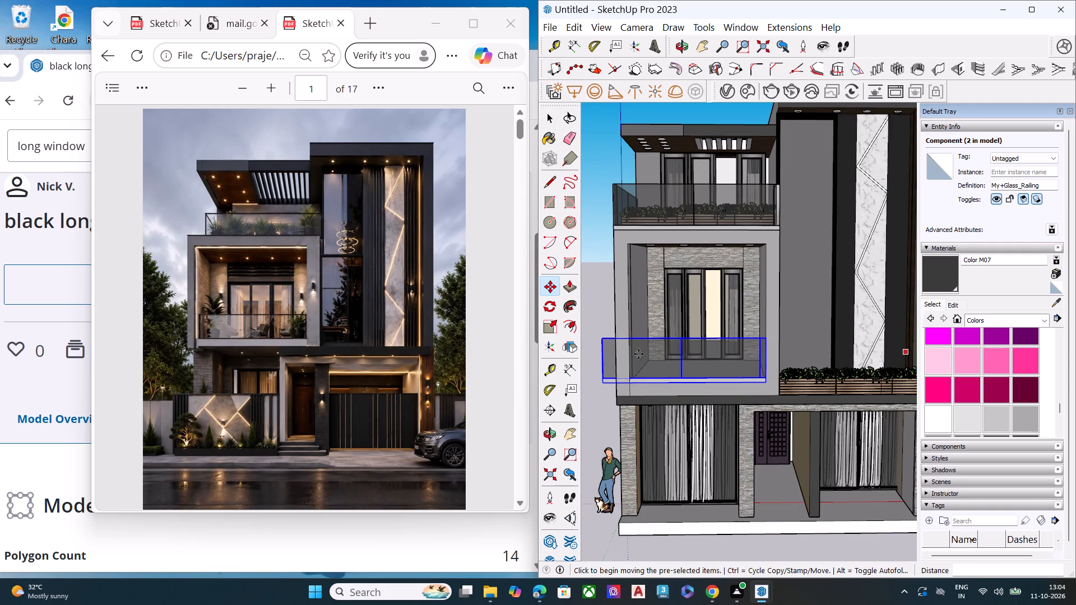
{"action": "scroll", "coordinate": [638, 354], "scroll_direction": "up", "scroll_amount": 4}
{"action": "key", "text": "s"}
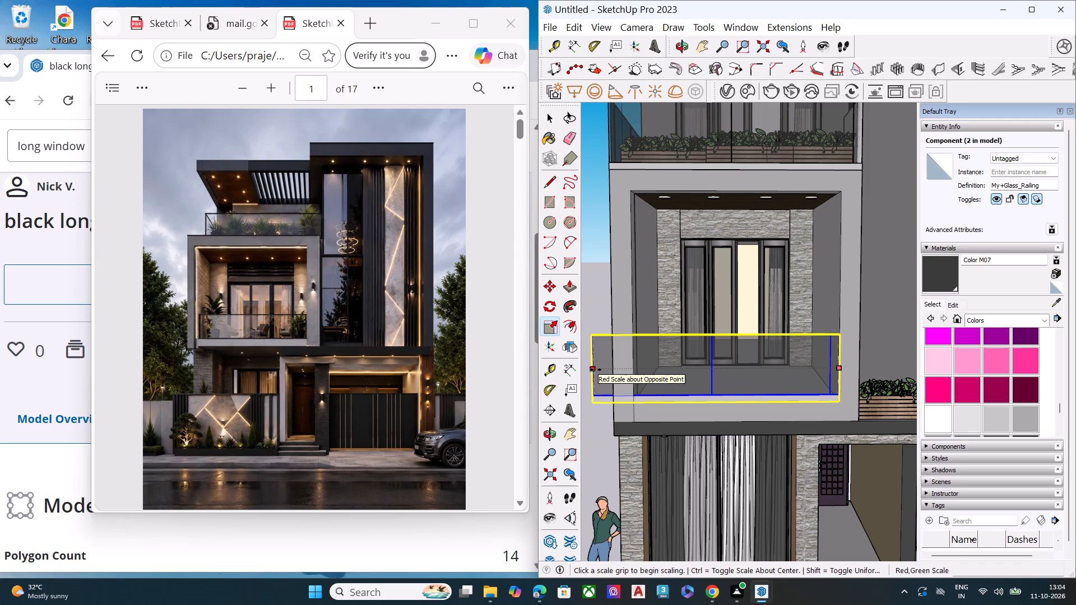
{"action": "left_click", "coordinate": [596, 370]}
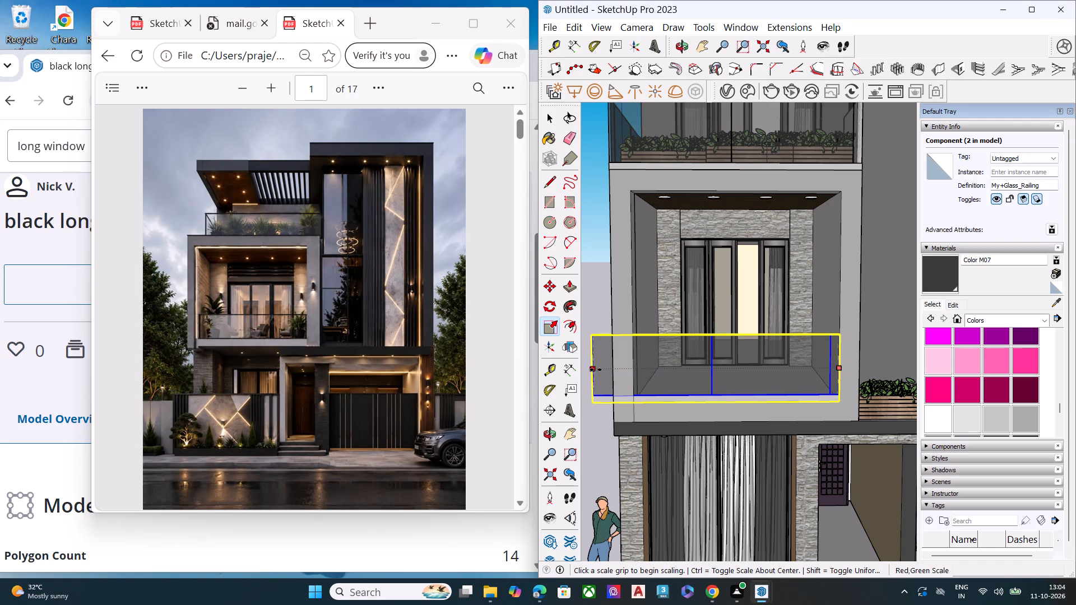
{"action": "left_click", "coordinate": [636, 365]}
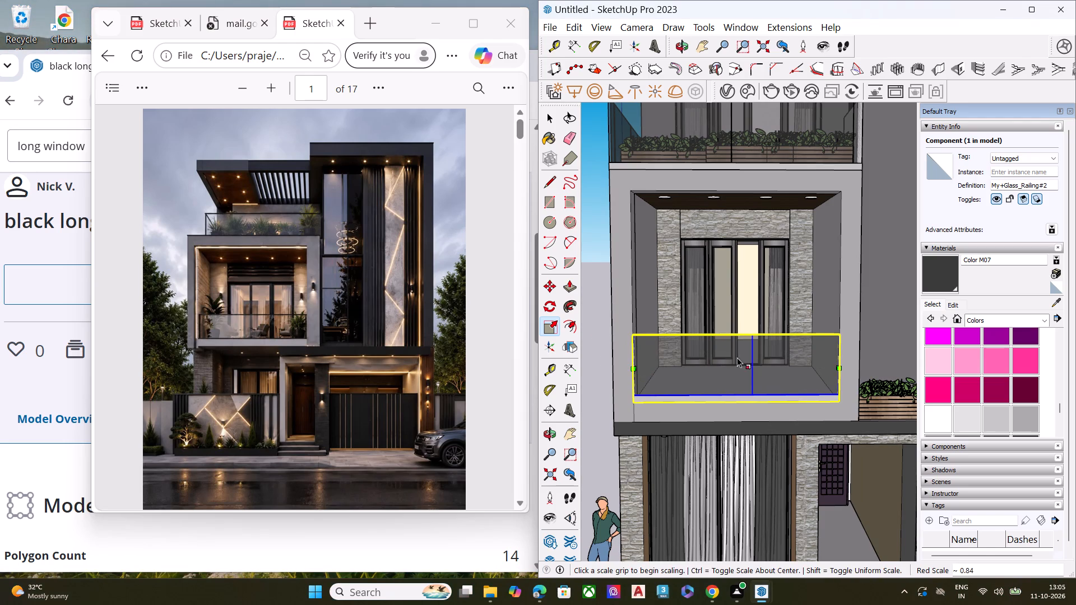
{"action": "middle_click_drag", "start_coordinate": [805, 401], "coordinate": [581, 366]}
{"action": "scroll", "coordinate": [664, 383], "scroll_direction": "up", "scroll_amount": 1}
{"action": "scroll", "coordinate": [724, 471], "scroll_direction": "up", "scroll_amount": 4}
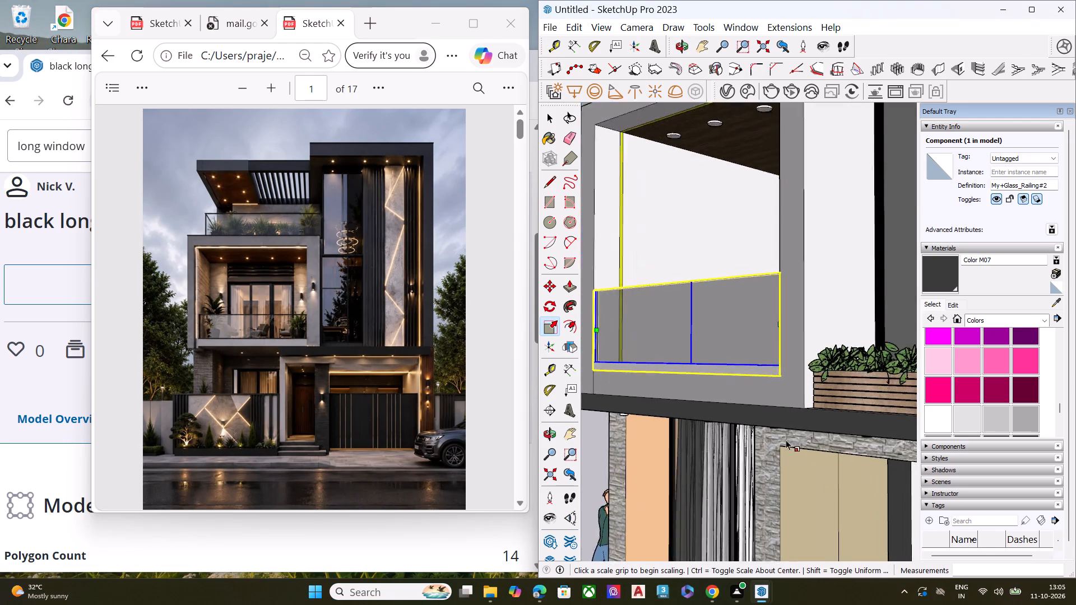
{"action": "scroll", "coordinate": [786, 440], "scroll_direction": "up", "scroll_amount": 3}
{"action": "scroll", "coordinate": [769, 378], "scroll_direction": "down", "scroll_amount": 1}
{"action": "scroll", "coordinate": [771, 378], "scroll_direction": "up", "scroll_amount": 1}
{"action": "scroll", "coordinate": [773, 379], "scroll_direction": "down", "scroll_amount": 8}
{"action": "left_click", "coordinate": [591, 270]}
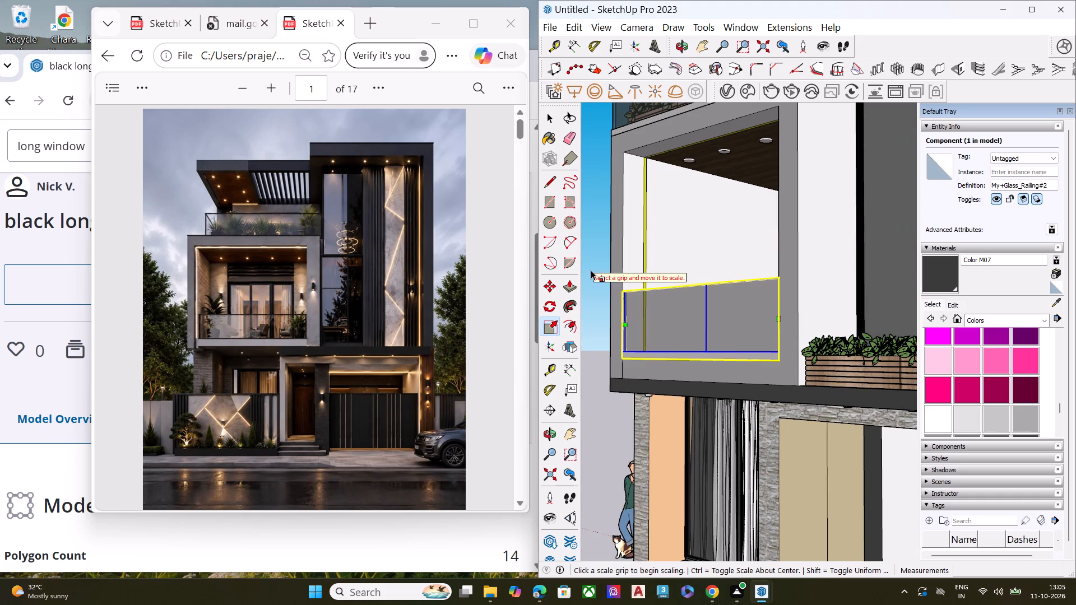
{"action": "key", "text": "space"}
{"action": "left_click", "coordinate": [591, 269]}
{"action": "left_click", "coordinate": [604, 230]}
{"action": "key", "text": "space"}
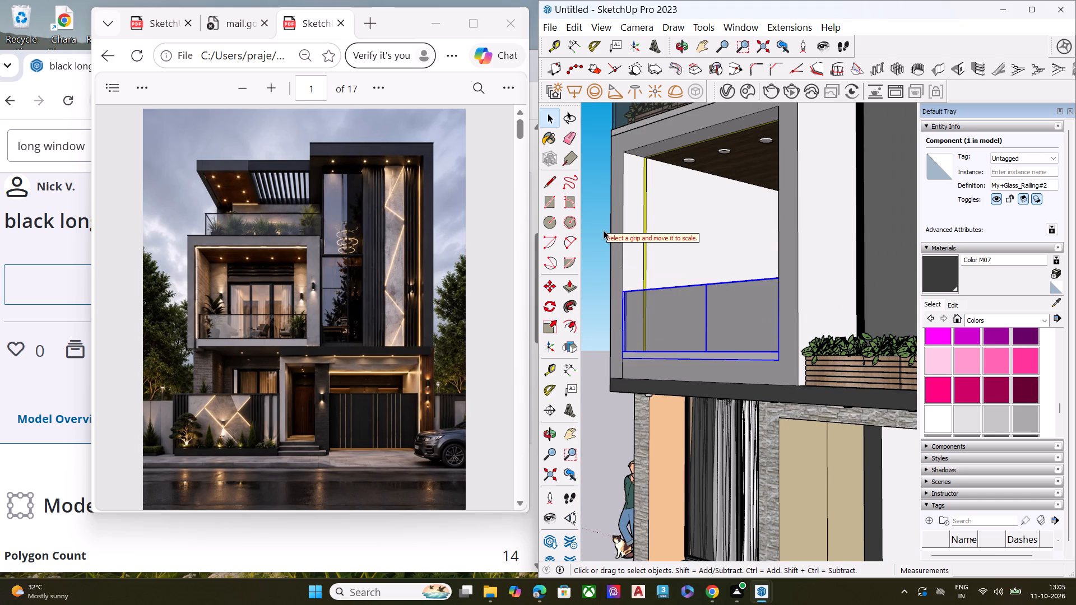
{"action": "left_click", "coordinate": [601, 231]}
Examine the first-floor balcony with its new glass railing from the side, from above and from the front.
{"action": "scroll", "coordinate": [695, 255], "scroll_direction": "down", "scroll_amount": 6}
{"action": "middle_click_drag", "start_coordinate": [707, 295], "coordinate": [717, 308]}
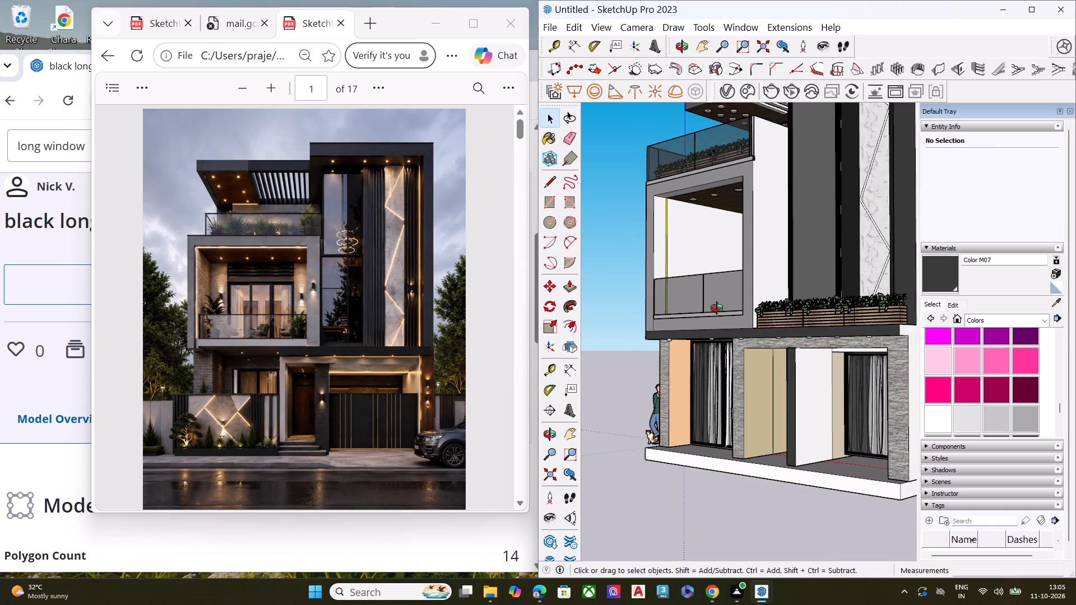
{"action": "middle_click_drag", "start_coordinate": [717, 308], "coordinate": [816, 394]}
{"action": "scroll", "coordinate": [664, 280], "scroll_direction": "down", "scroll_amount": 6}
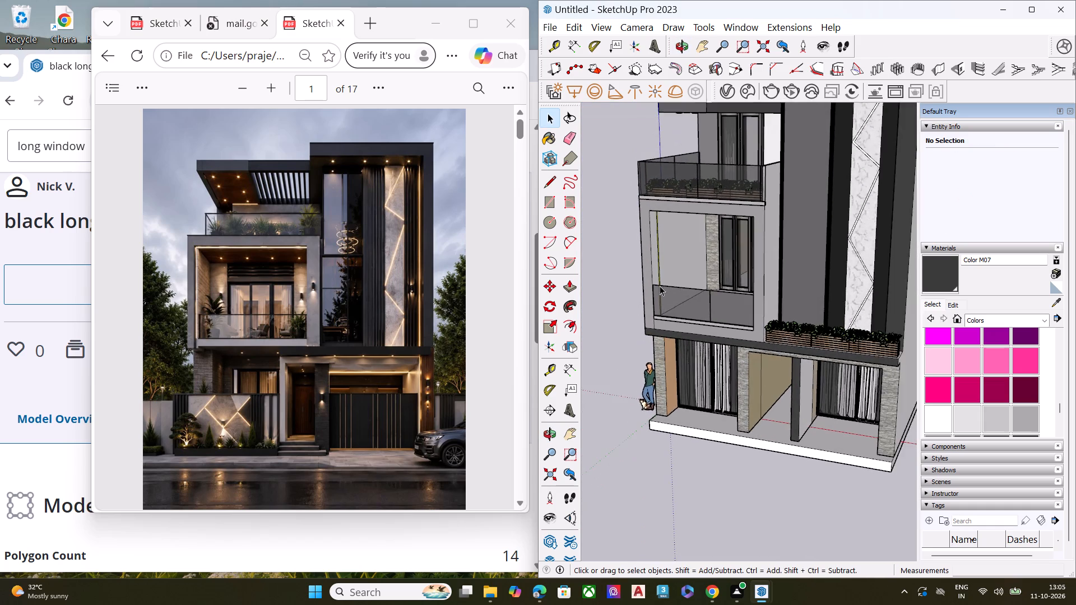
{"action": "scroll", "coordinate": [660, 286], "scroll_direction": "down", "scroll_amount": 2}
{"action": "middle_click_drag", "start_coordinate": [733, 330], "coordinate": [871, 266]}
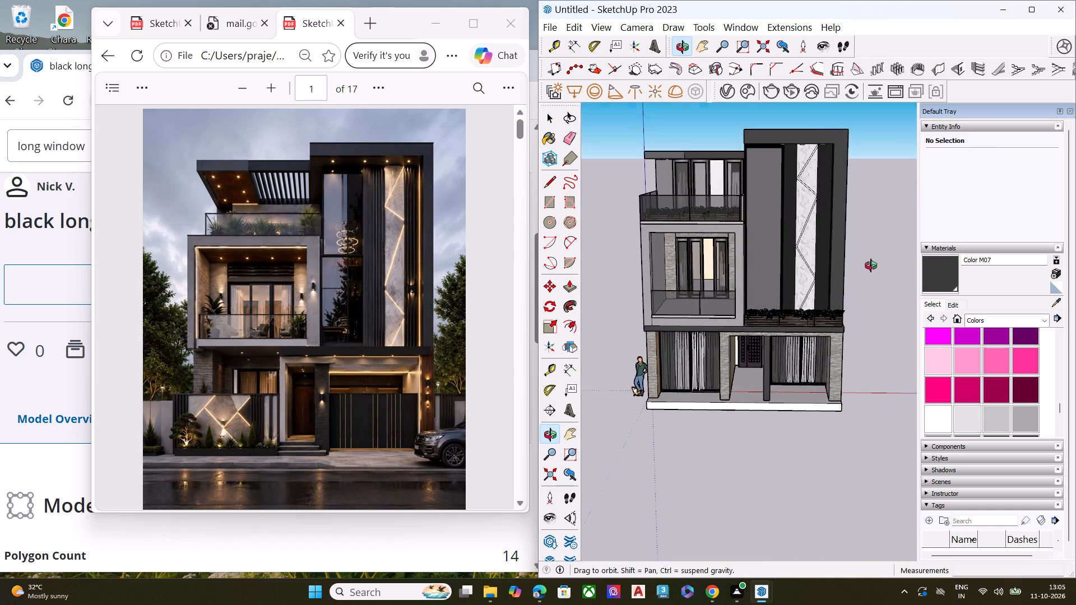
{"action": "middle_click_drag", "start_coordinate": [871, 266], "coordinate": [769, 264]}
{"action": "scroll", "coordinate": [702, 301], "scroll_direction": "up", "scroll_amount": 7}
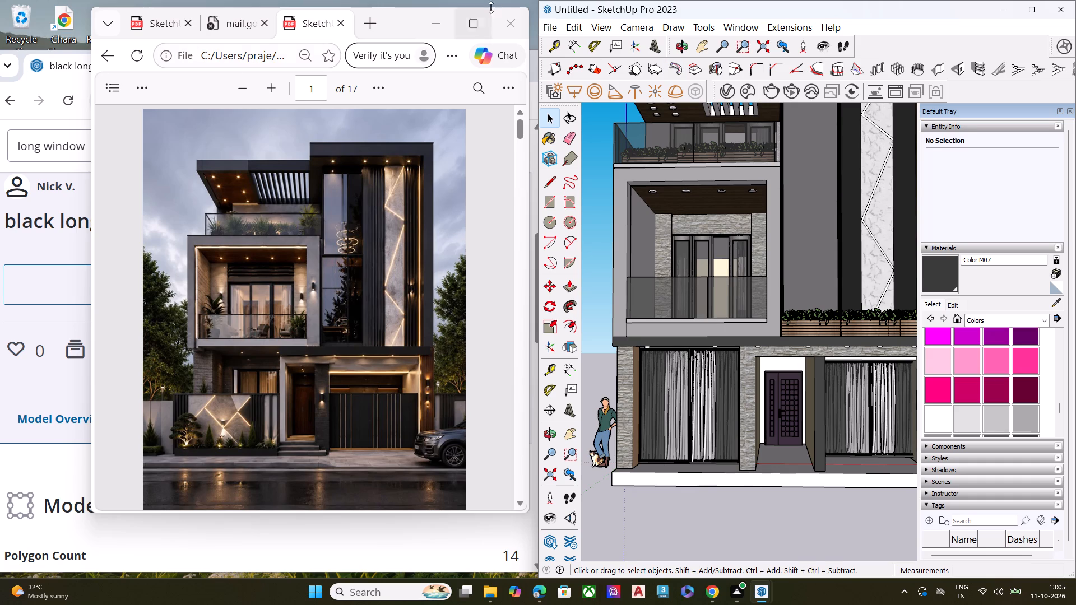
Import the Plant.skp model from the Downloads folder.
{"action": "left_click", "coordinate": [549, 31]}
{"action": "left_click", "coordinate": [575, 259]}
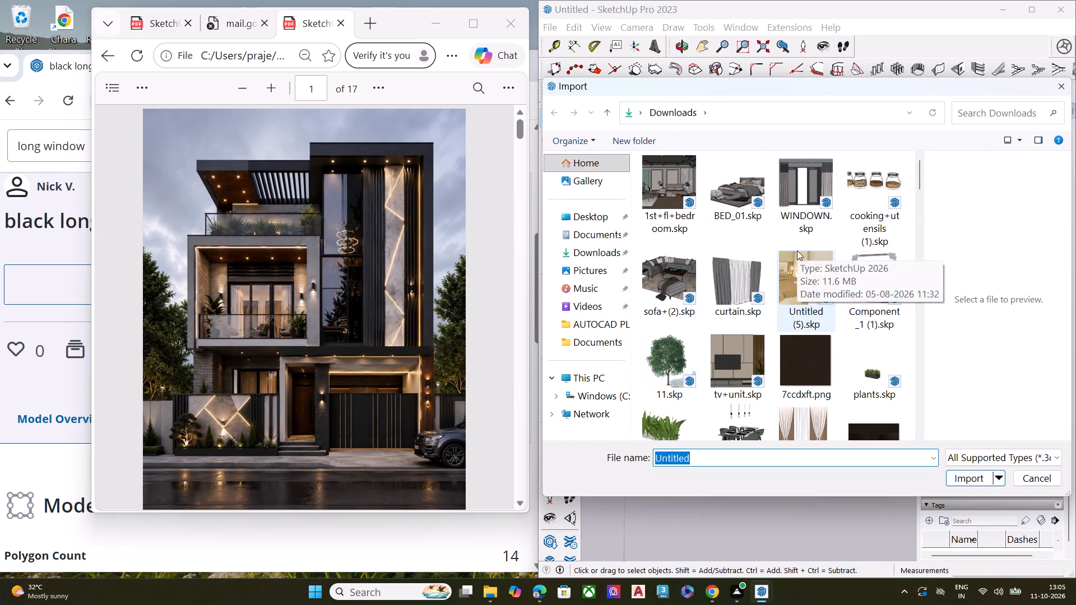
{"action": "scroll", "coordinate": [797, 250], "scroll_direction": "down", "scroll_amount": 3}
{"action": "scroll", "coordinate": [804, 260], "scroll_direction": "up", "scroll_amount": 3}
{"action": "scroll", "coordinate": [804, 260], "scroll_direction": "down", "scroll_amount": 1}
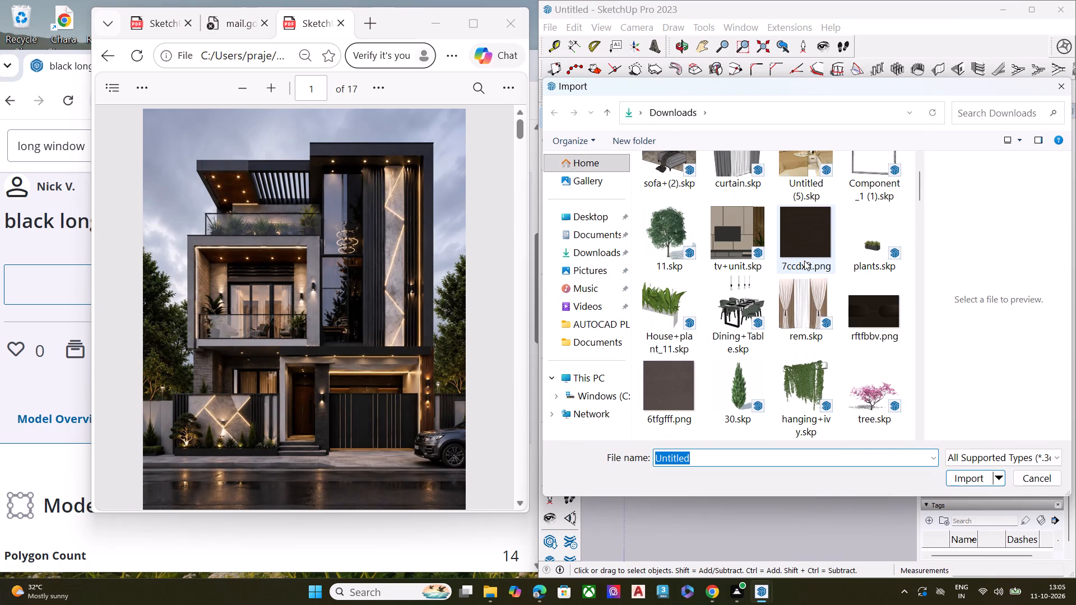
{"action": "scroll", "coordinate": [725, 255], "scroll_direction": "down", "scroll_amount": 1}
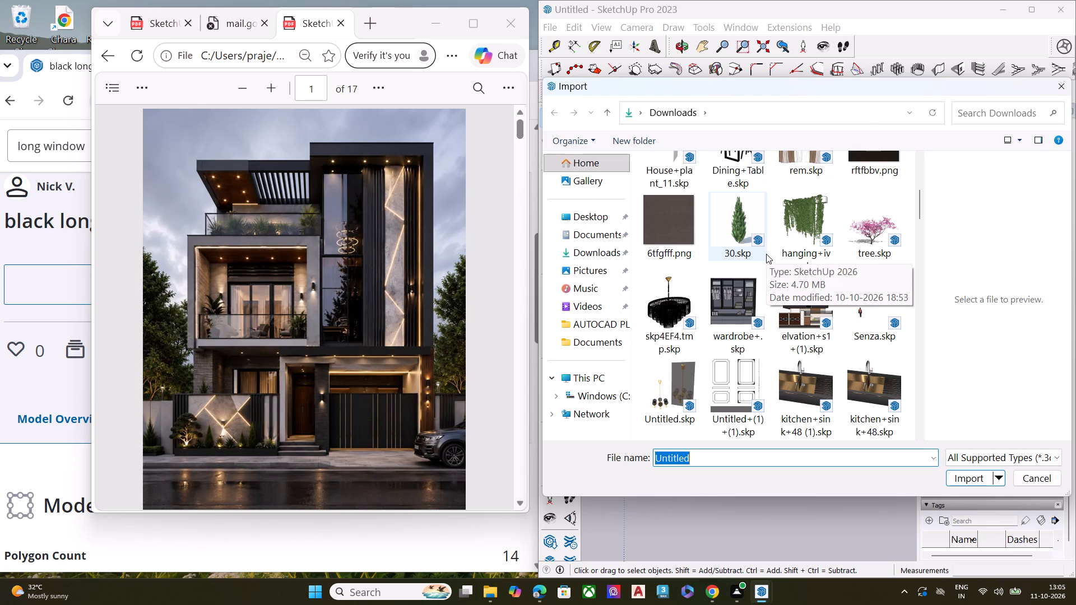
{"action": "scroll", "coordinate": [766, 254], "scroll_direction": "down", "scroll_amount": 3}
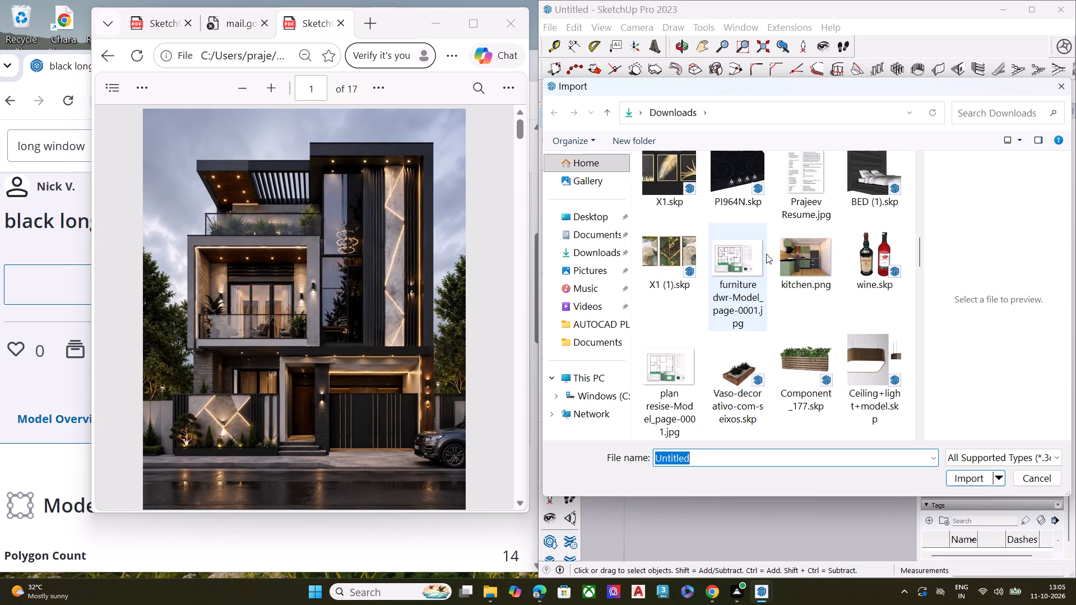
{"action": "scroll", "coordinate": [766, 254], "scroll_direction": "down", "scroll_amount": 2}
{"action": "scroll", "coordinate": [805, 340], "scroll_direction": "down", "scroll_amount": 2}
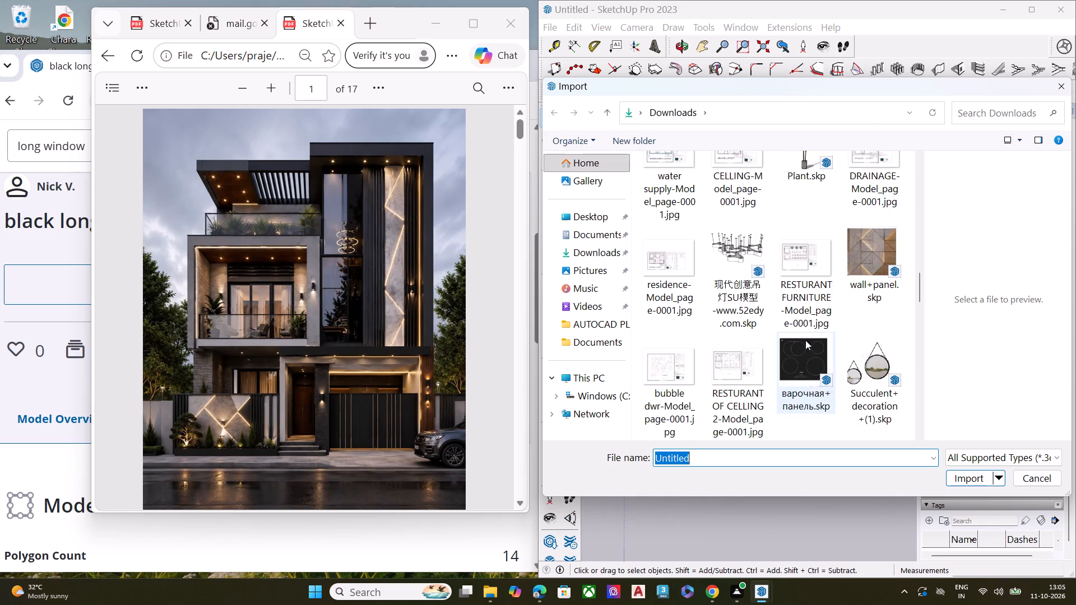
{"action": "scroll", "coordinate": [805, 340], "scroll_direction": "down", "scroll_amount": 12}
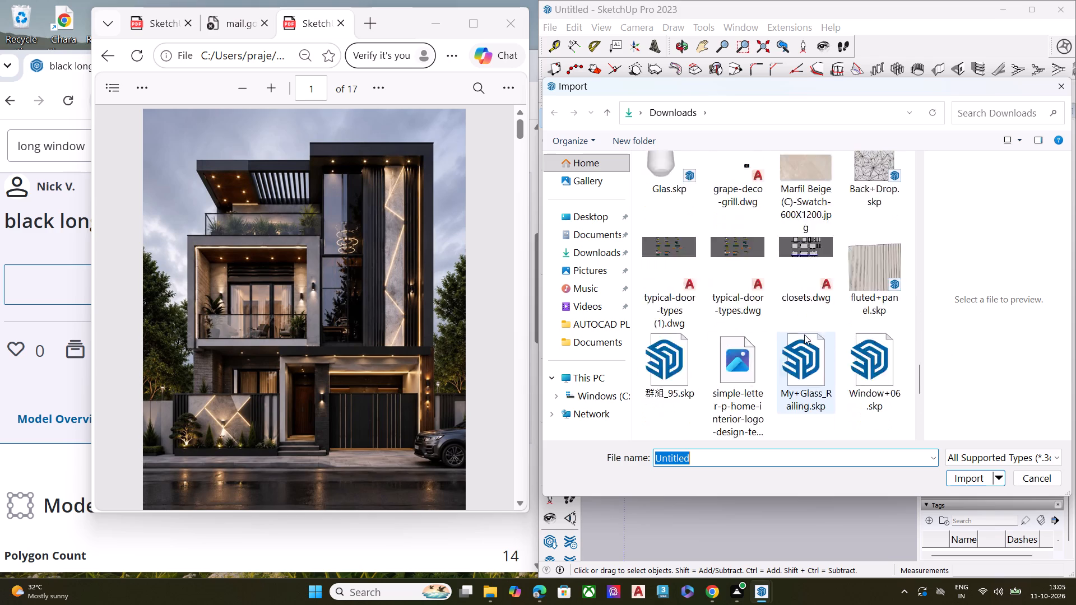
{"action": "scroll", "coordinate": [804, 334], "scroll_direction": "down", "scroll_amount": 7}
{"action": "scroll", "coordinate": [806, 333], "scroll_direction": "up", "scroll_amount": 17}
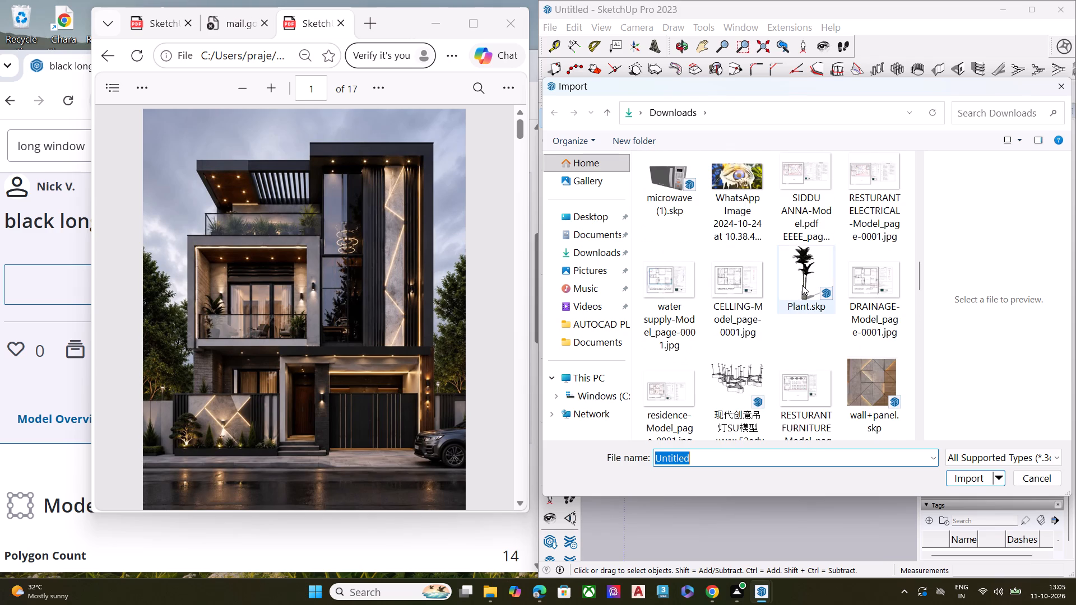
{"action": "left_click", "coordinate": [802, 285]}
{"action": "left_click", "coordinate": [959, 477]}
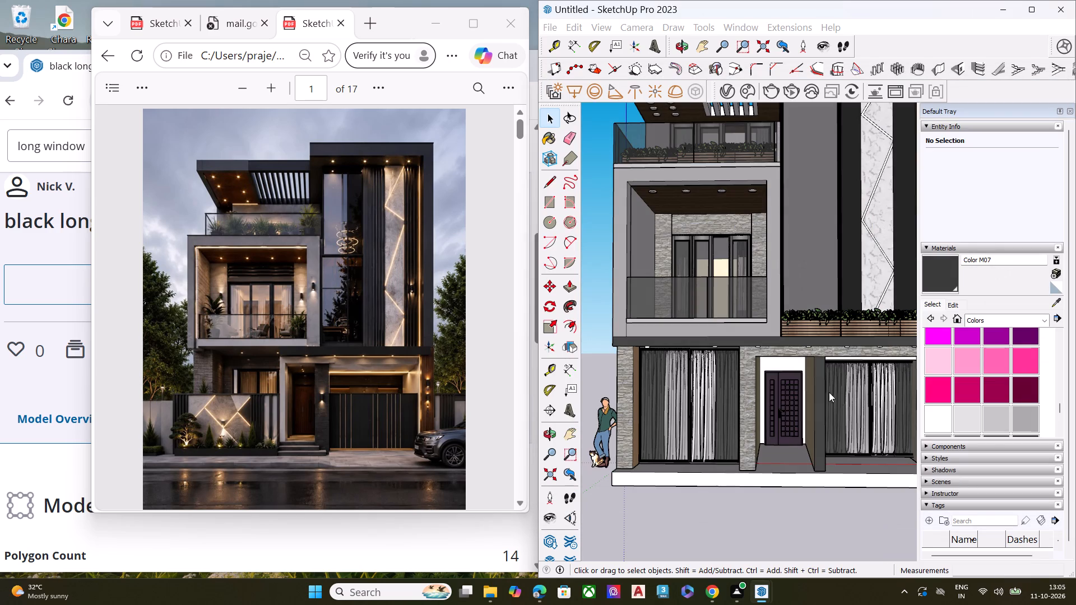
Place the imported potted plant on the plinth in front of the curtained ground-floor window, beside the stone pillar.
{"action": "left_click", "coordinate": [922, 353]}
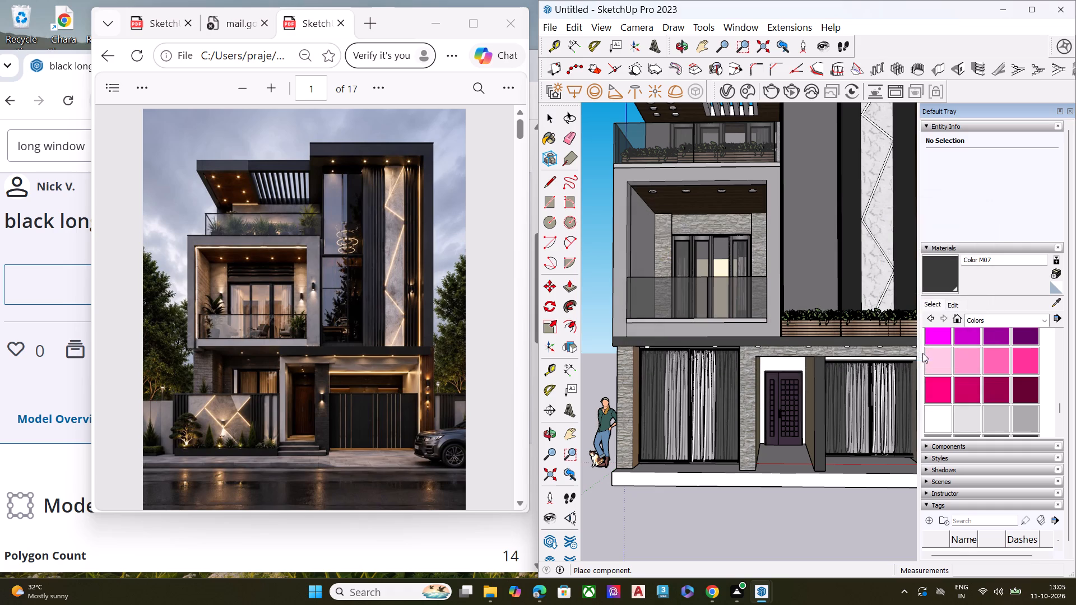
{"action": "middle_click_drag", "start_coordinate": [777, 322], "coordinate": [804, 412]}
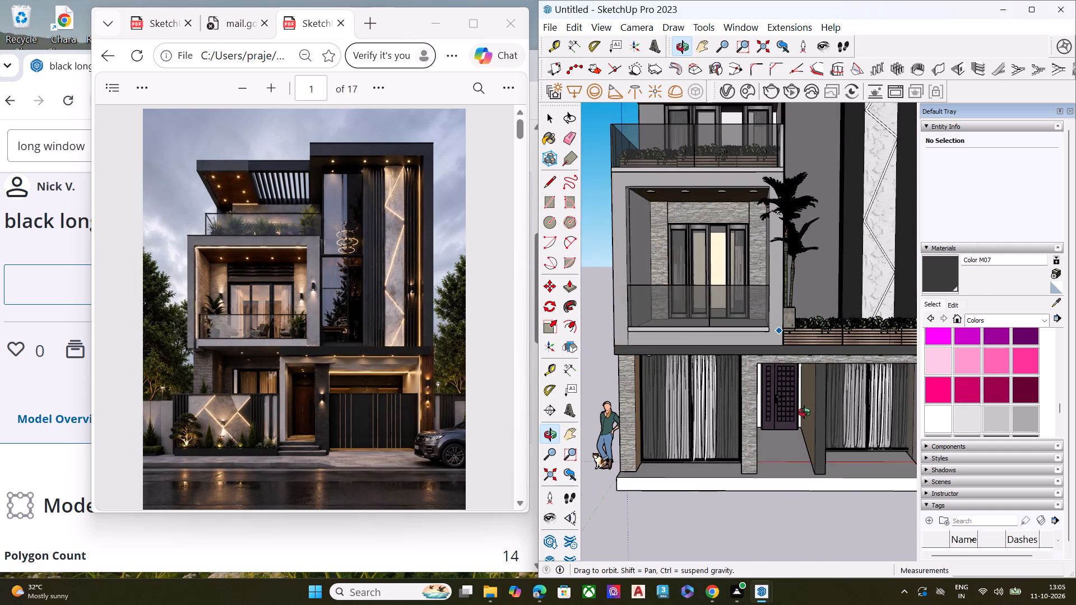
{"action": "middle_click_drag", "start_coordinate": [804, 412], "coordinate": [831, 374]}
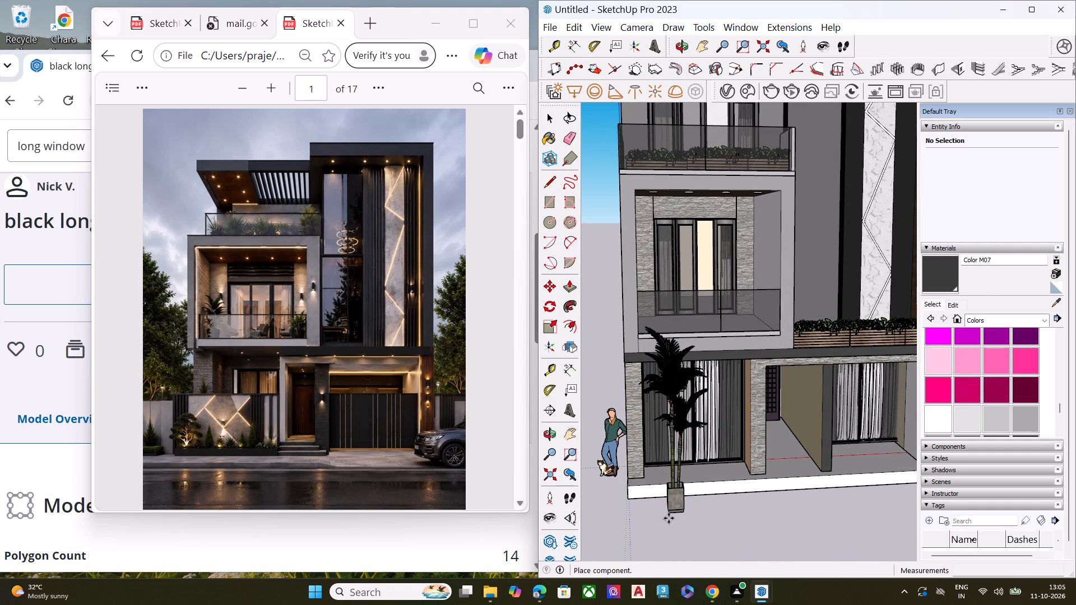
{"action": "middle_click_drag", "start_coordinate": [675, 517], "coordinate": [611, 430]}
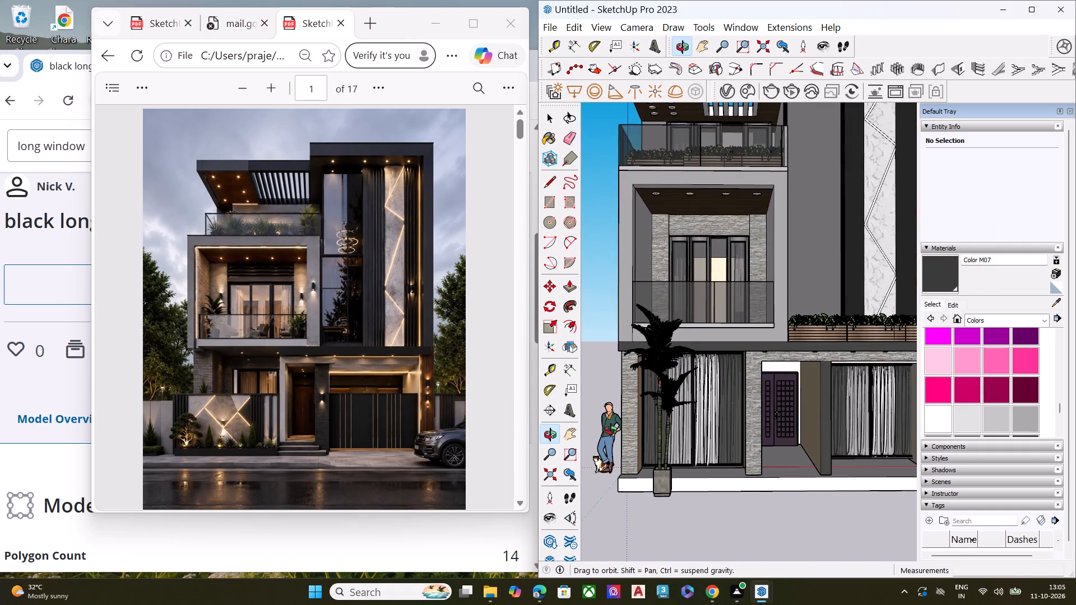
{"action": "middle_click_drag", "start_coordinate": [611, 430], "coordinate": [610, 430]}
{"action": "scroll", "coordinate": [627, 441], "scroll_direction": "up", "scroll_amount": 1}
{"action": "middle_click_drag", "start_coordinate": [738, 464], "coordinate": [741, 475]}
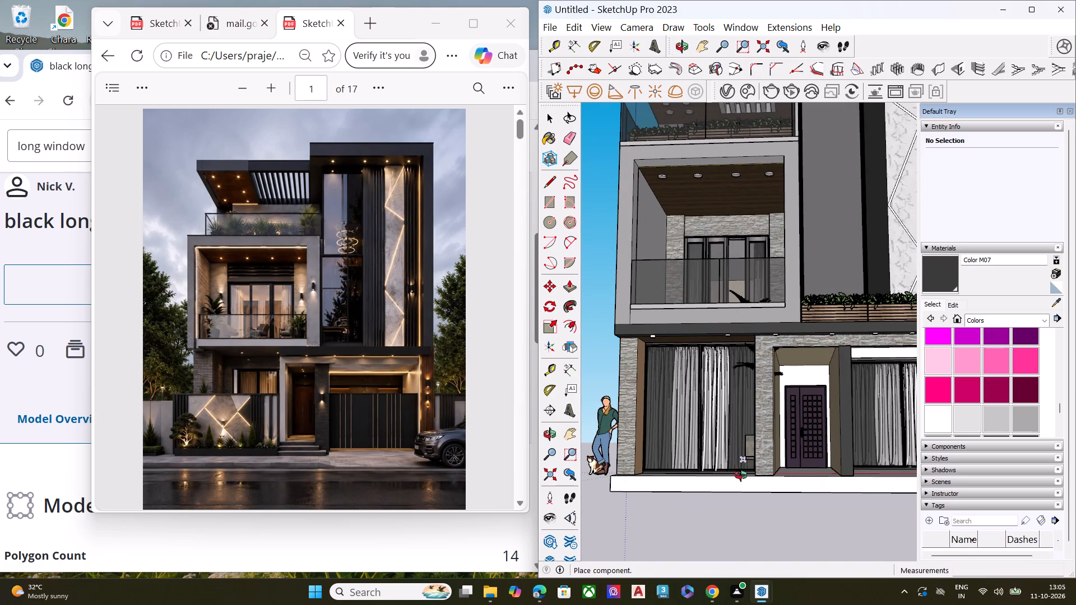
{"action": "middle_click_drag", "start_coordinate": [741, 475], "coordinate": [750, 490]}
{"action": "left_click", "coordinate": [740, 490]}
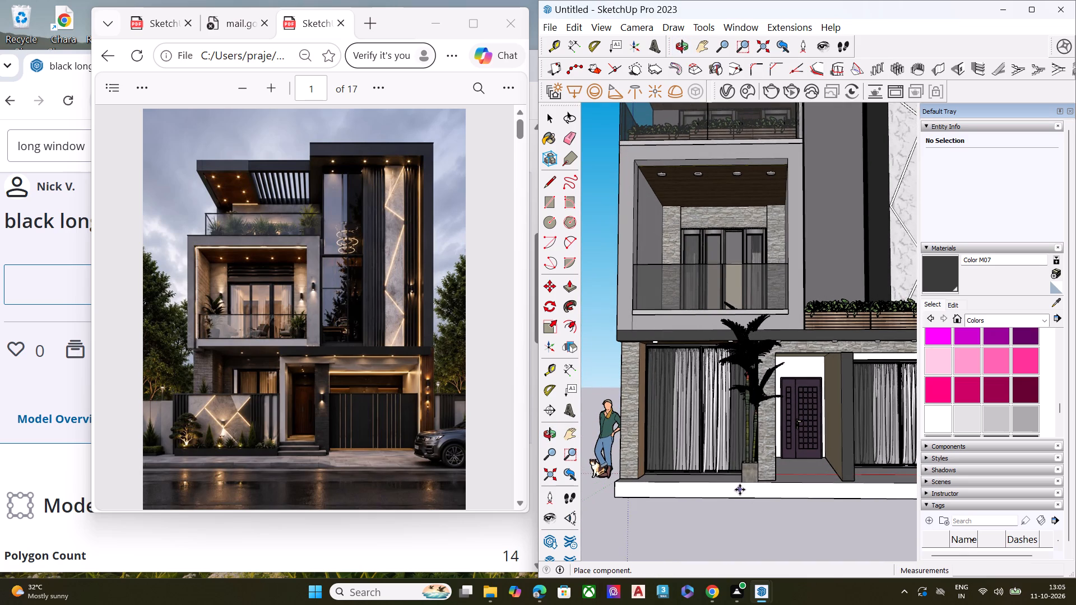
Scale the plant's height to about 0.55 from its top.
{"action": "key", "text": "space"}
{"action": "key", "text": "s"}
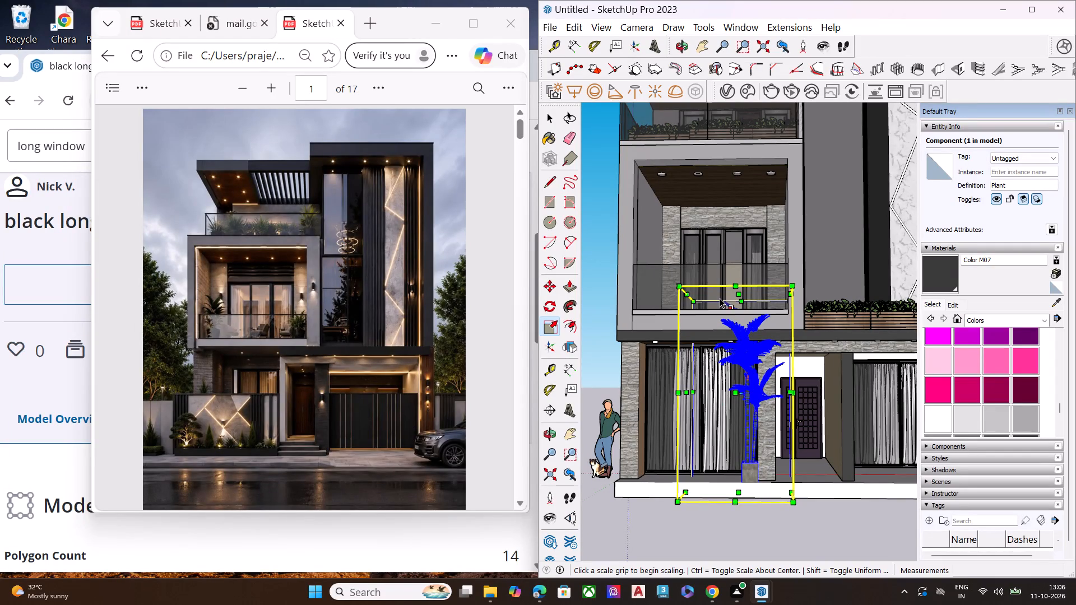
{"action": "scroll", "coordinate": [720, 298], "scroll_direction": "up", "scroll_amount": 6}
{"action": "left_click", "coordinate": [744, 294]}
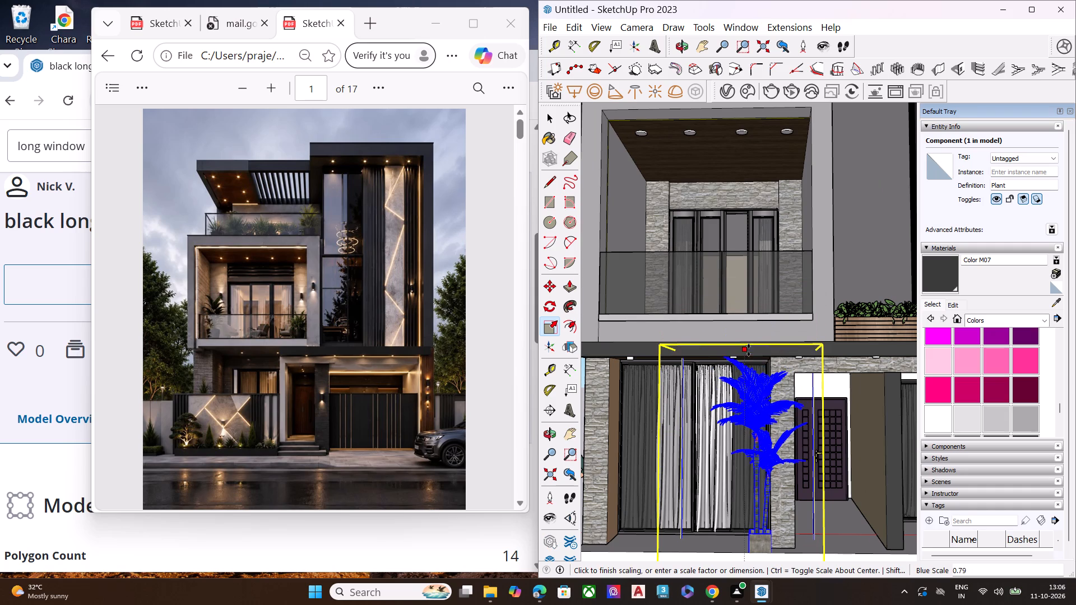
{"action": "left_click", "coordinate": [744, 412]}
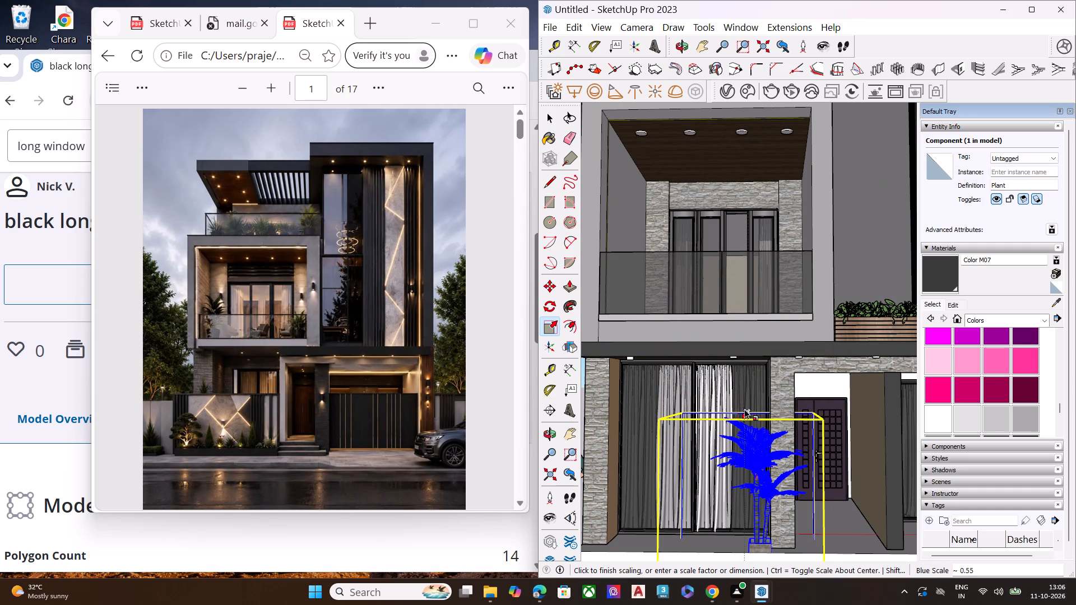
{"action": "key", "text": "space"}
Scale the plant's height down a second time from its top, making it slightly shorter.
{"action": "middle_click_drag", "start_coordinate": [764, 426], "coordinate": [986, 424]}
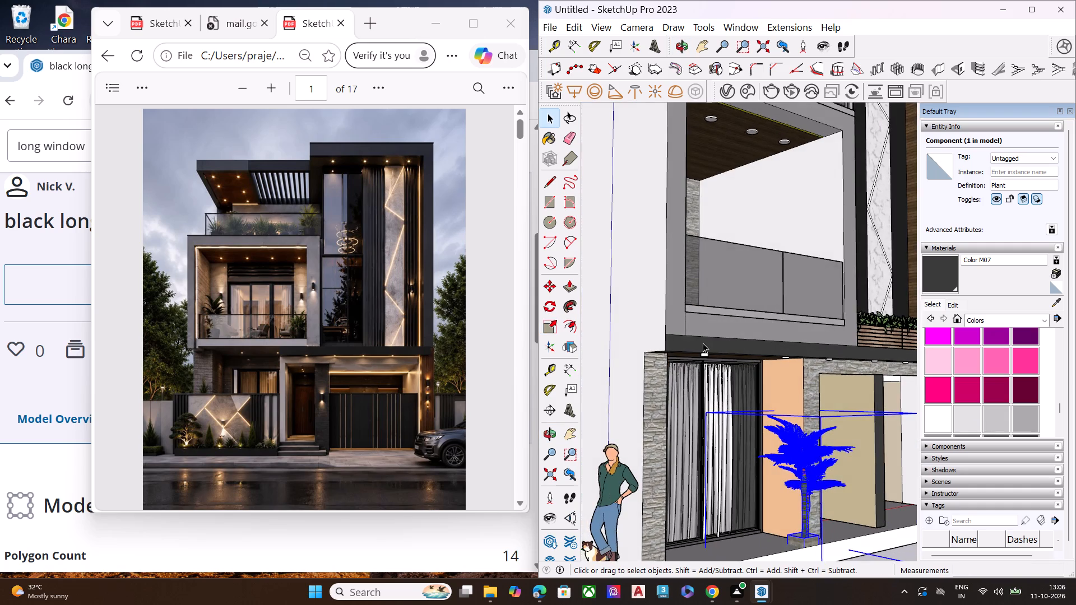
{"action": "scroll", "coordinate": [703, 343], "scroll_direction": "down", "scroll_amount": 6}
{"action": "scroll", "coordinate": [800, 474], "scroll_direction": "up", "scroll_amount": 11}
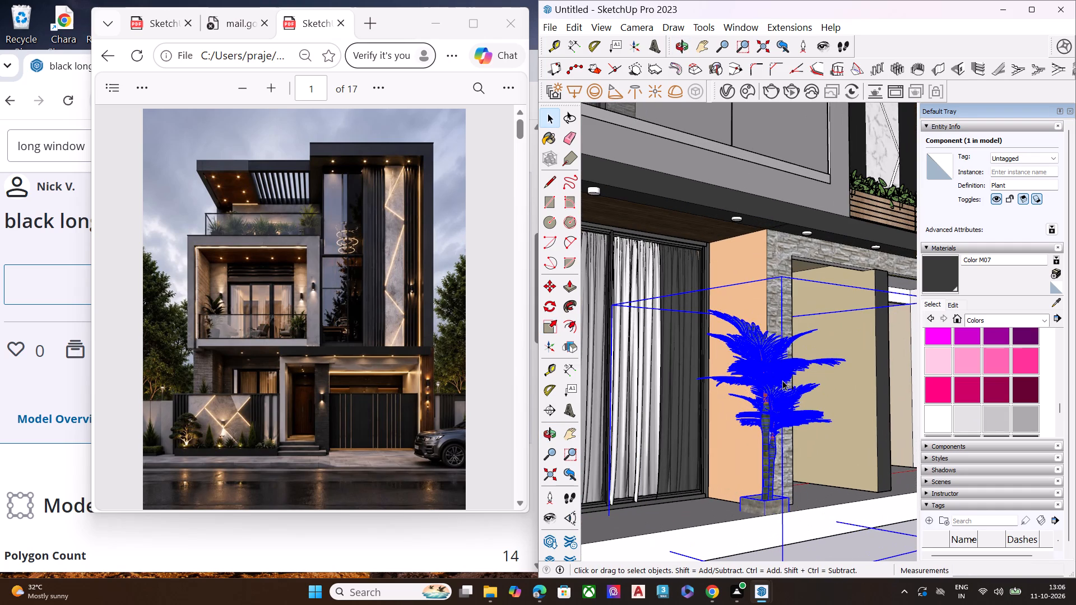
{"action": "key", "text": "s"}
{"action": "left_click", "coordinate": [775, 299]}
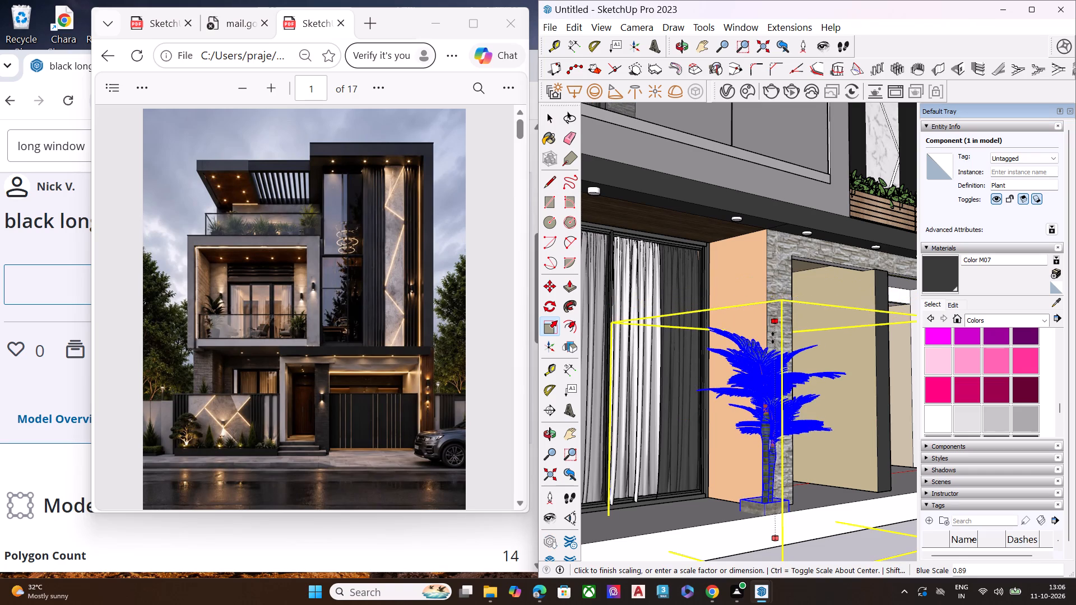
{"action": "left_click", "coordinate": [773, 338]}
{"action": "key", "text": "space"}
Scale the plant down along the green axis to reduce its front-to-back depth.
{"action": "scroll", "coordinate": [713, 319], "scroll_direction": "down", "scroll_amount": 5}
{"action": "scroll", "coordinate": [796, 411], "scroll_direction": "up", "scroll_amount": 4}
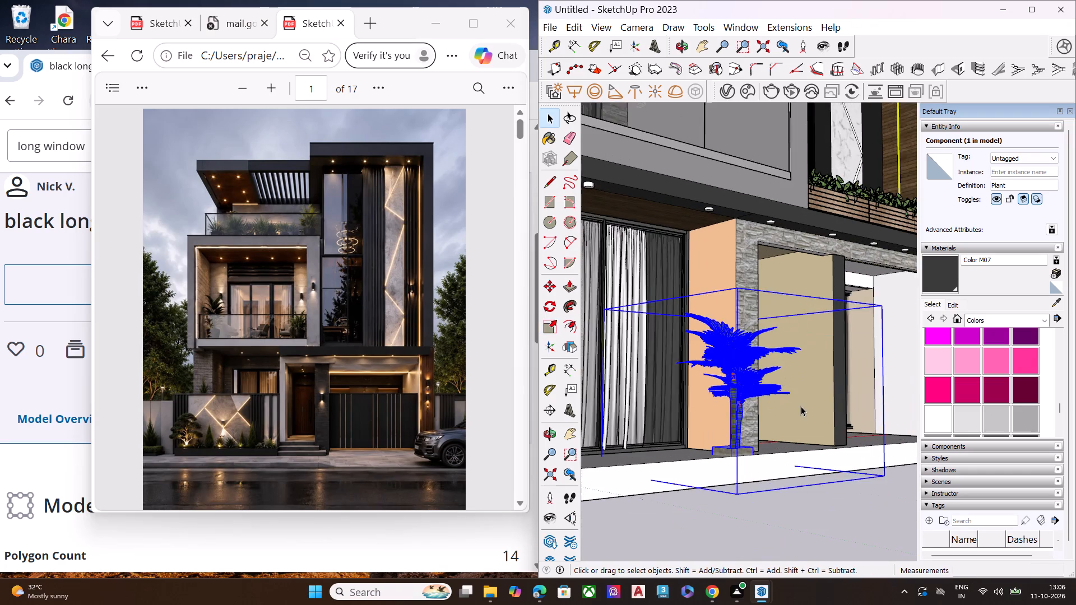
{"action": "key", "text": "s"}
{"action": "left_click", "coordinate": [818, 384]}
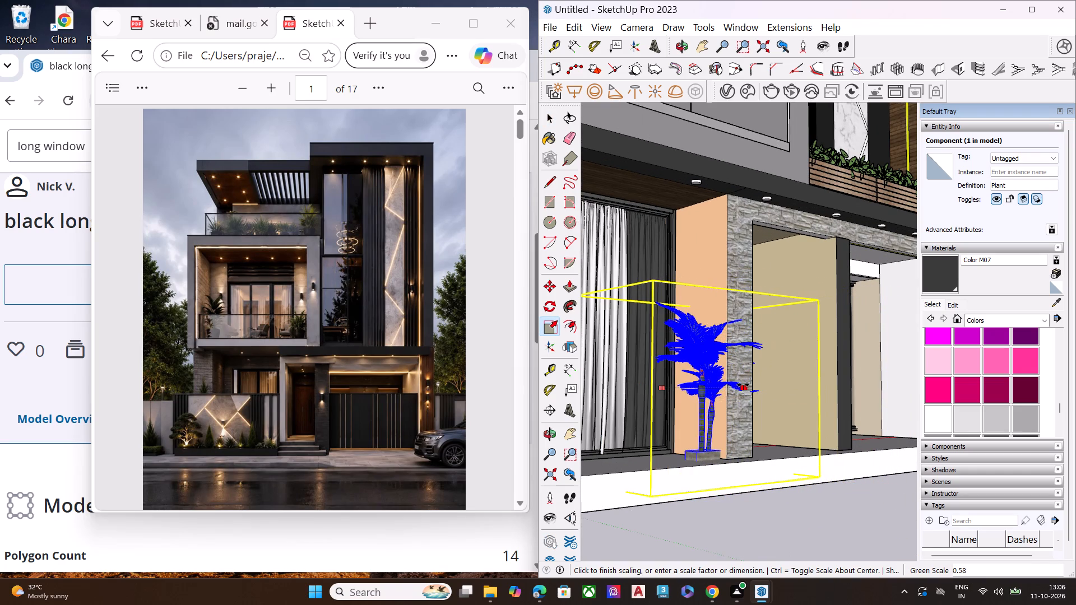
{"action": "left_click", "coordinate": [729, 387]}
{"action": "key", "text": "space"}
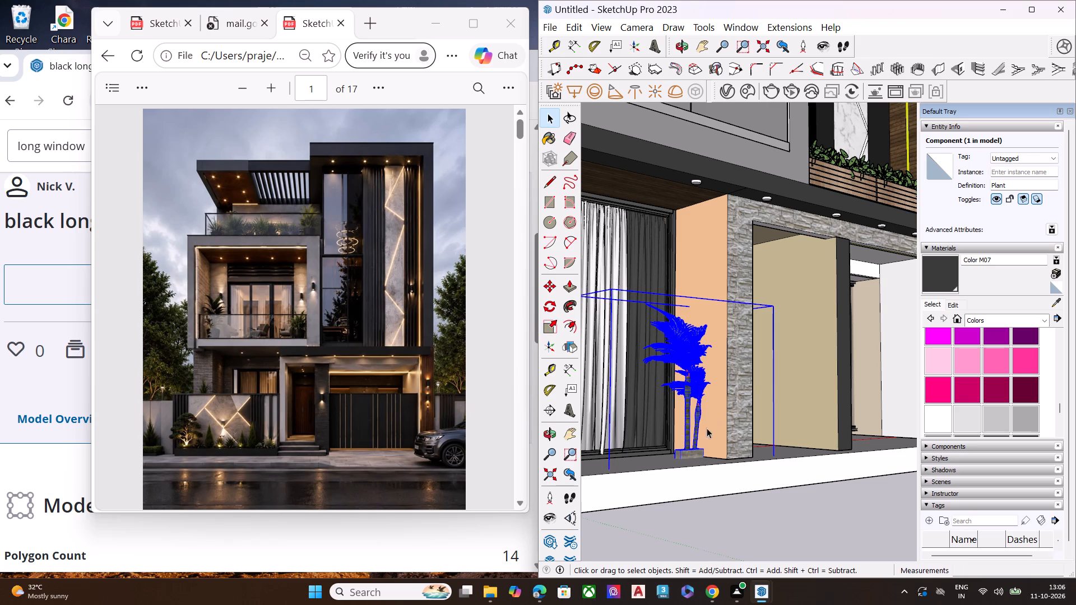
Move the plant straight up about 7 1/16" so its pot stands above the plinth floor.
{"action": "key", "text": "m"}
{"action": "left_click", "coordinate": [694, 457]}
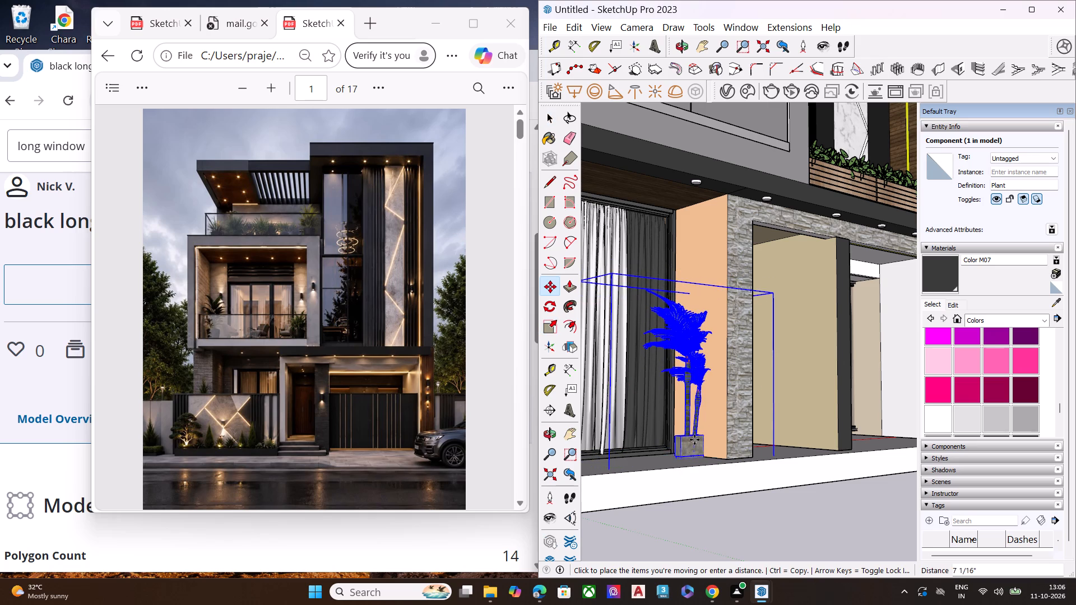
{"action": "left_click", "coordinate": [694, 443]}
{"action": "key", "text": "space"}
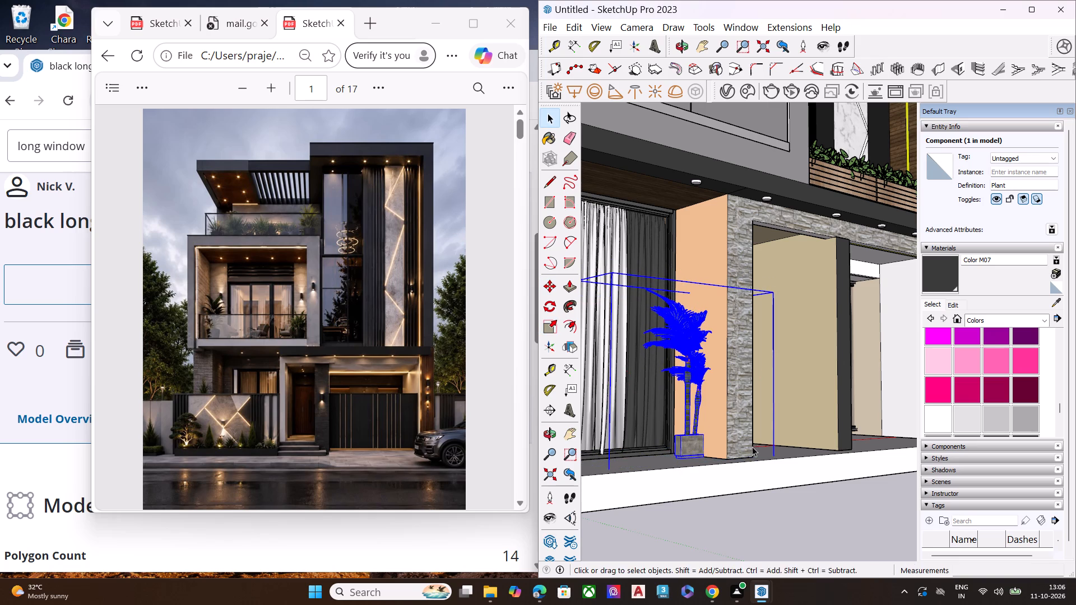
Move the plant away from the stone pillar to stand in front of the curtained ground-floor window, and deselect it.
{"action": "middle_click_drag", "start_coordinate": [752, 446], "coordinate": [627, 475]}
{"action": "scroll", "coordinate": [627, 475], "scroll_direction": "up", "scroll_amount": 4}
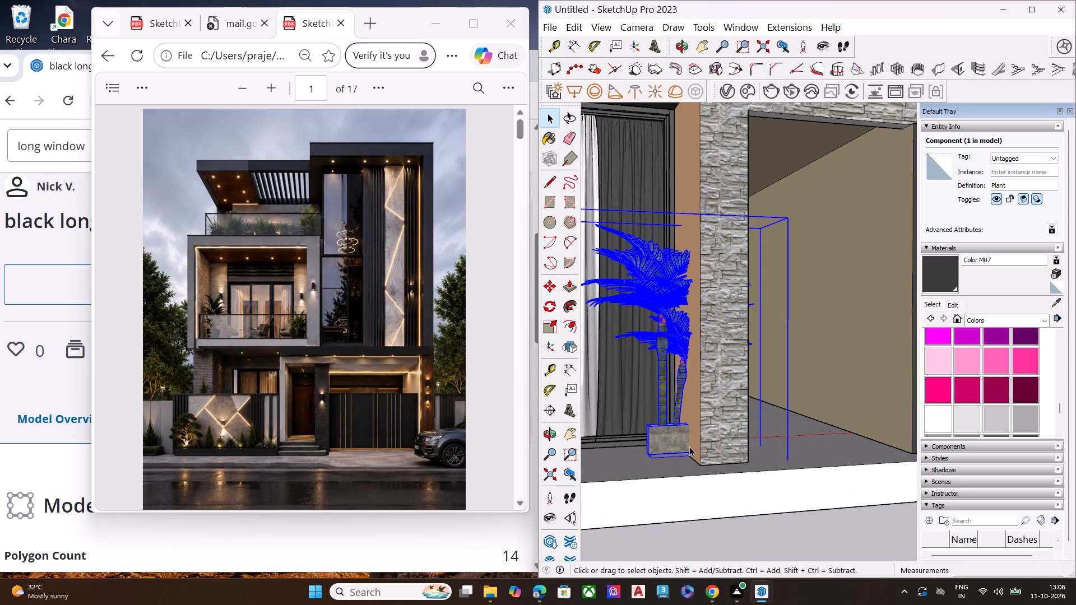
{"action": "key", "text": "m"}
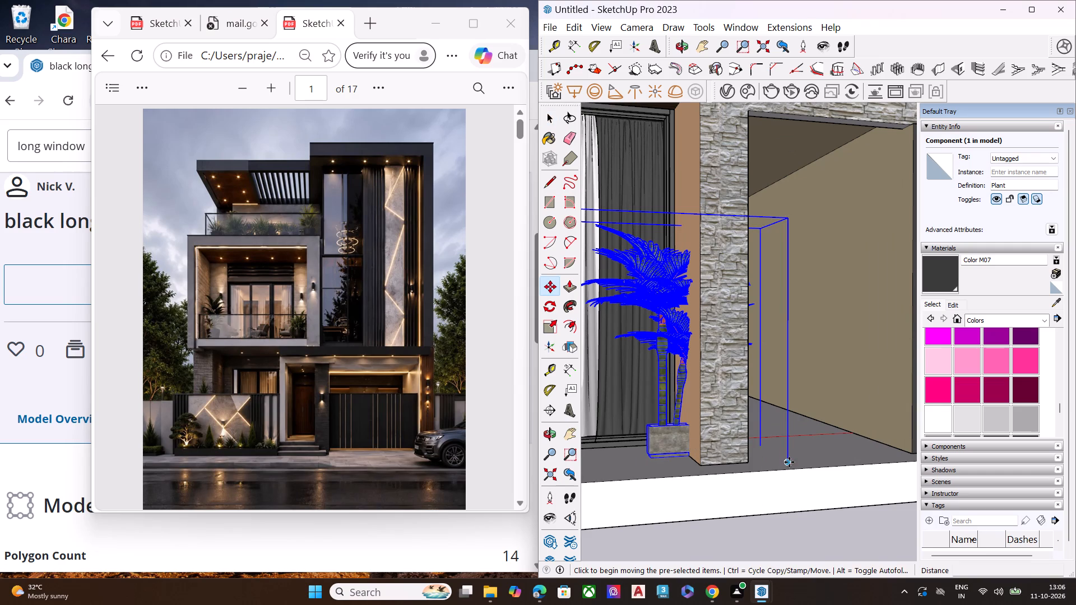
{"action": "left_click", "coordinate": [789, 462]}
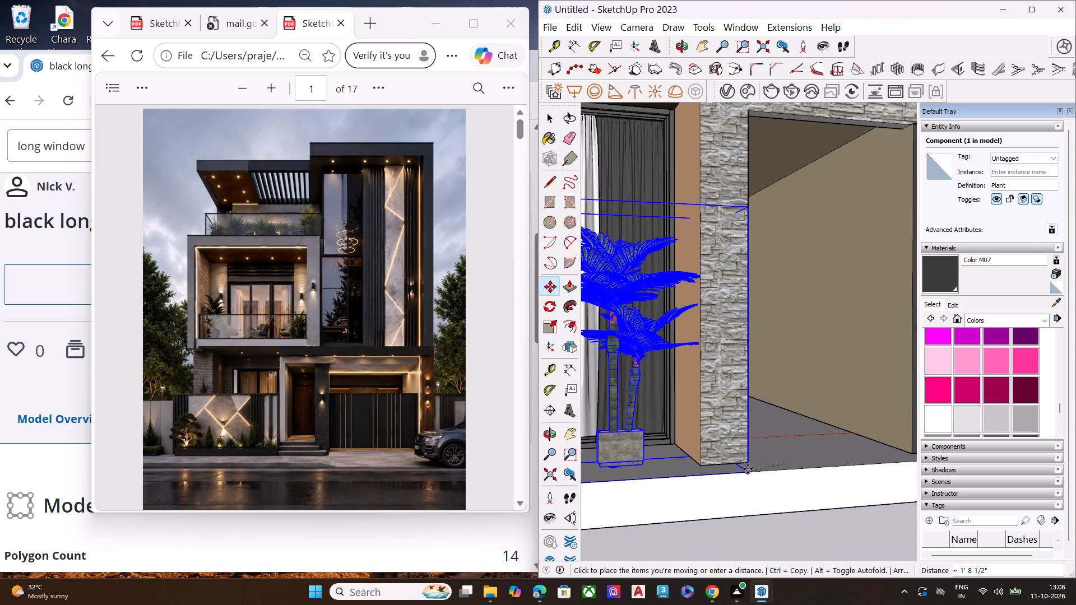
{"action": "left_click", "coordinate": [720, 471]}
{"action": "key", "text": "space"}
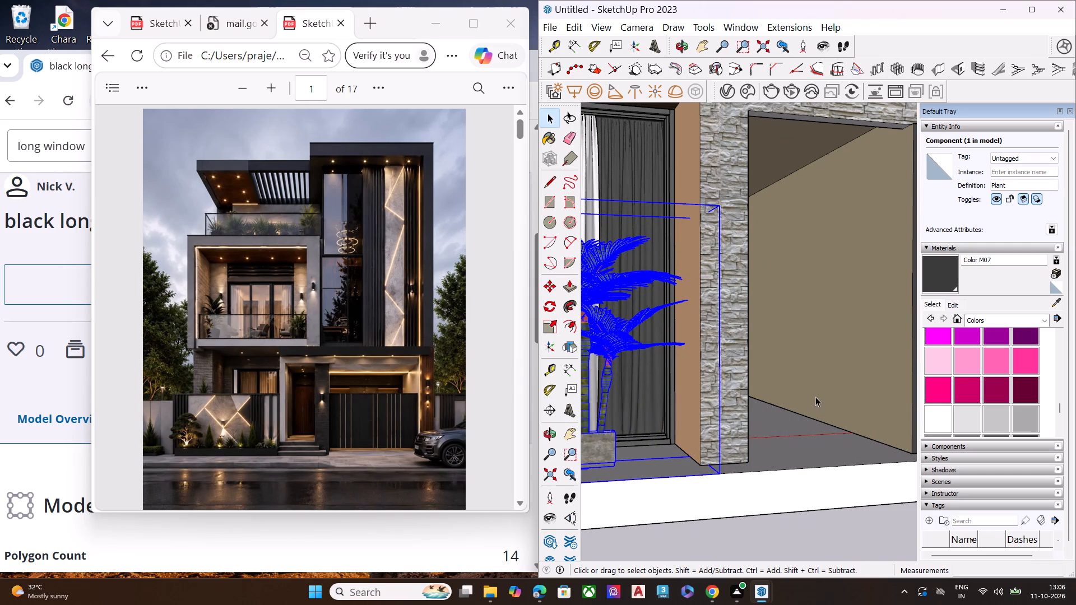
{"action": "scroll", "coordinate": [816, 395], "scroll_direction": "down", "scroll_amount": 11}
{"action": "left_click", "coordinate": [736, 465]}
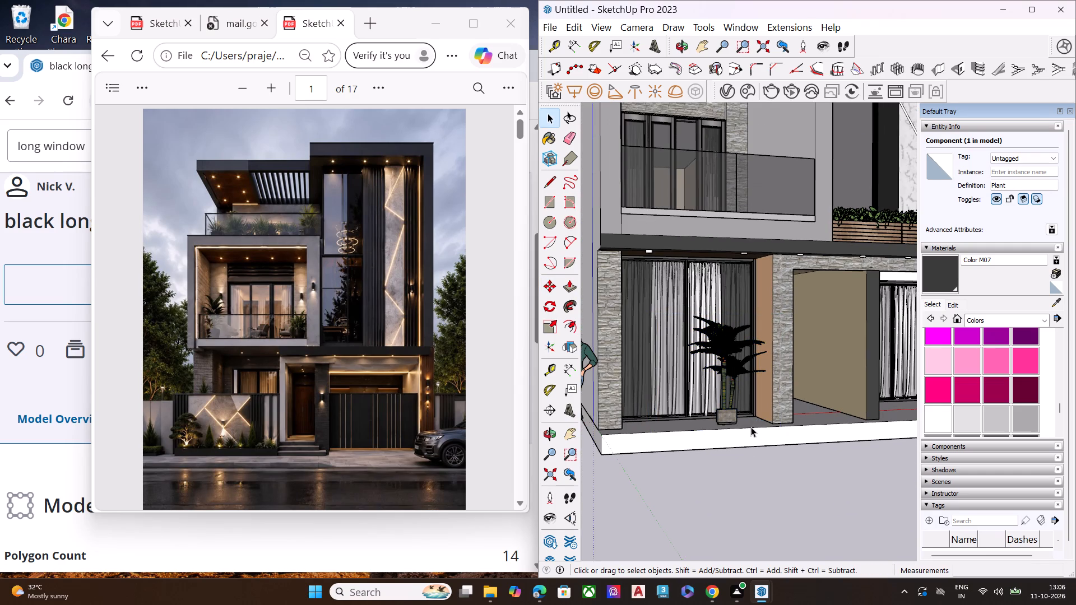
Import the 30.skp tree model from the Downloads folder.
{"action": "middle_click_drag", "start_coordinate": [748, 425], "coordinate": [689, 390]}
{"action": "left_click", "coordinate": [548, 22]}
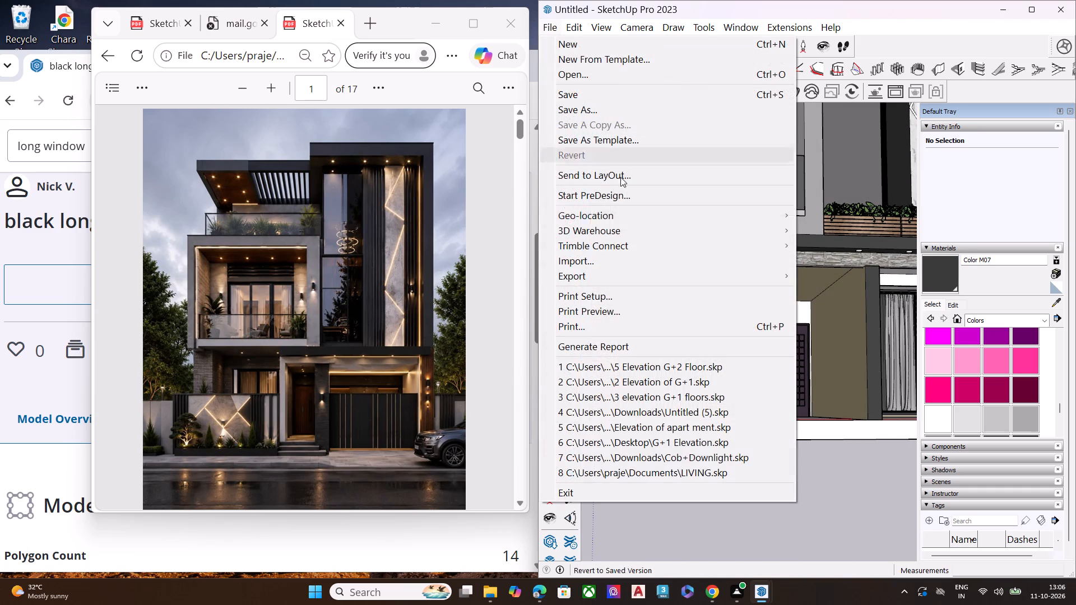
{"action": "left_click", "coordinate": [623, 262]}
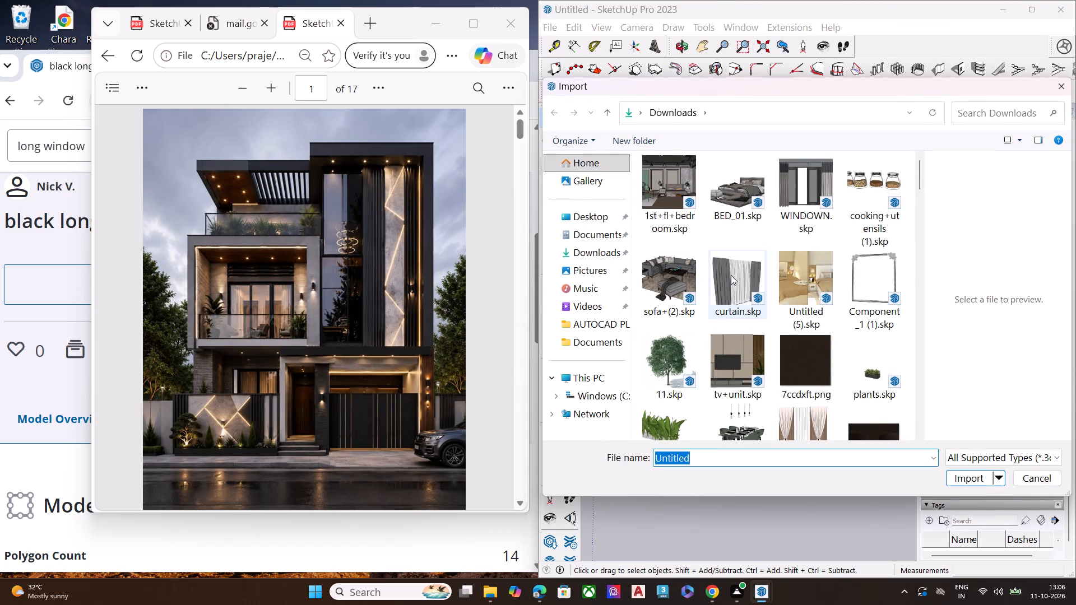
{"action": "scroll", "coordinate": [731, 275], "scroll_direction": "down", "scroll_amount": 1}
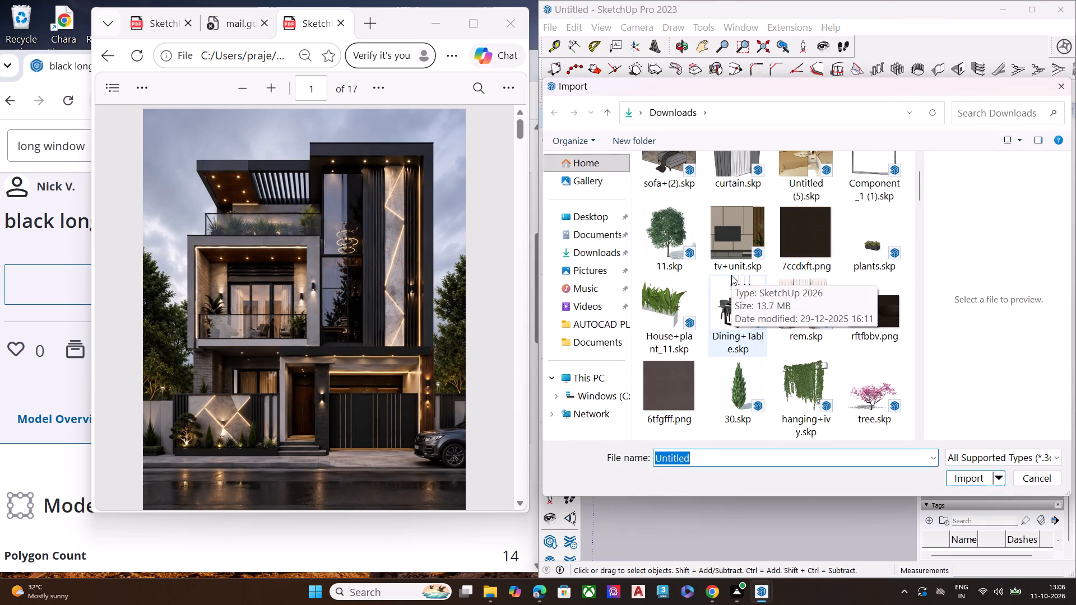
{"action": "left_click", "coordinate": [749, 372]}
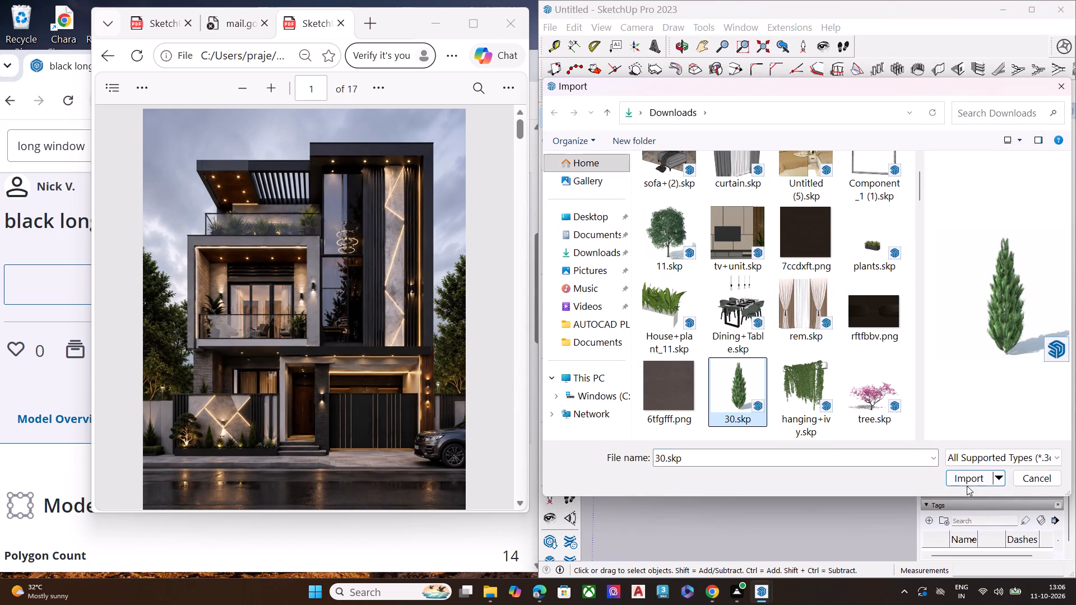
{"action": "left_click", "coordinate": [968, 481]}
{"action": "left_click", "coordinate": [941, 350]}
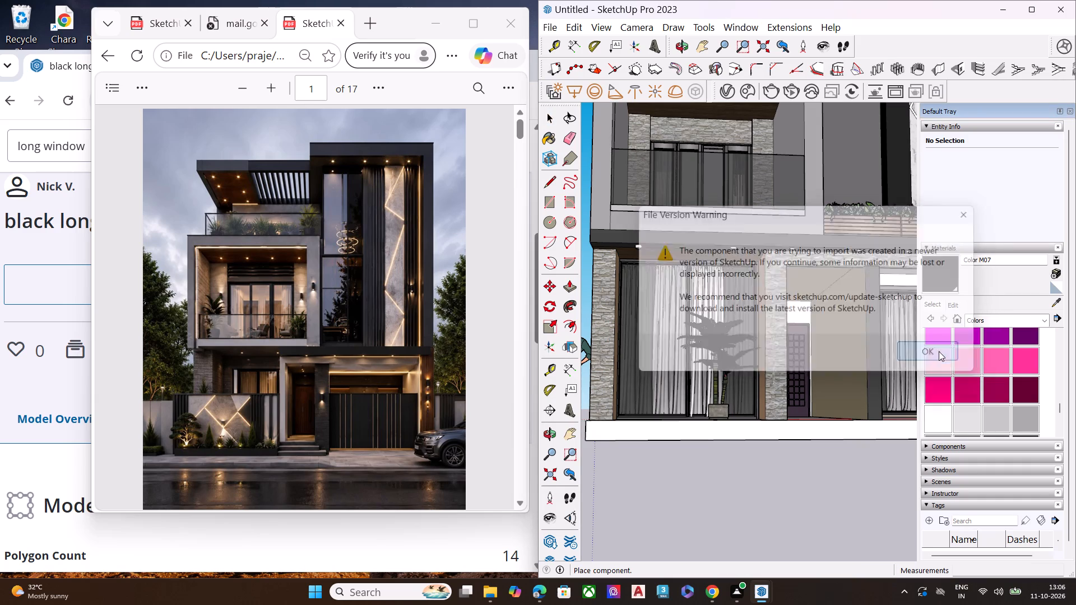
Place the imported 30.skp model on the open ground in front of the house.
{"action": "scroll", "coordinate": [744, 403], "scroll_direction": "down", "scroll_amount": 16}
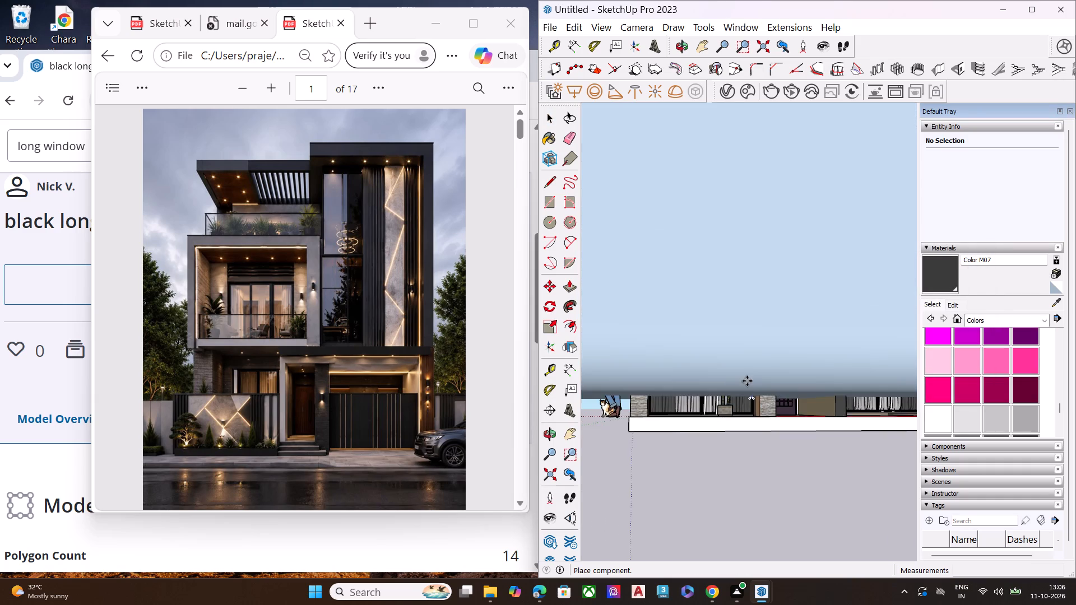
{"action": "scroll", "coordinate": [749, 376], "scroll_direction": "down", "scroll_amount": 18}
{"action": "scroll", "coordinate": [750, 376], "scroll_direction": "down", "scroll_amount": 9}
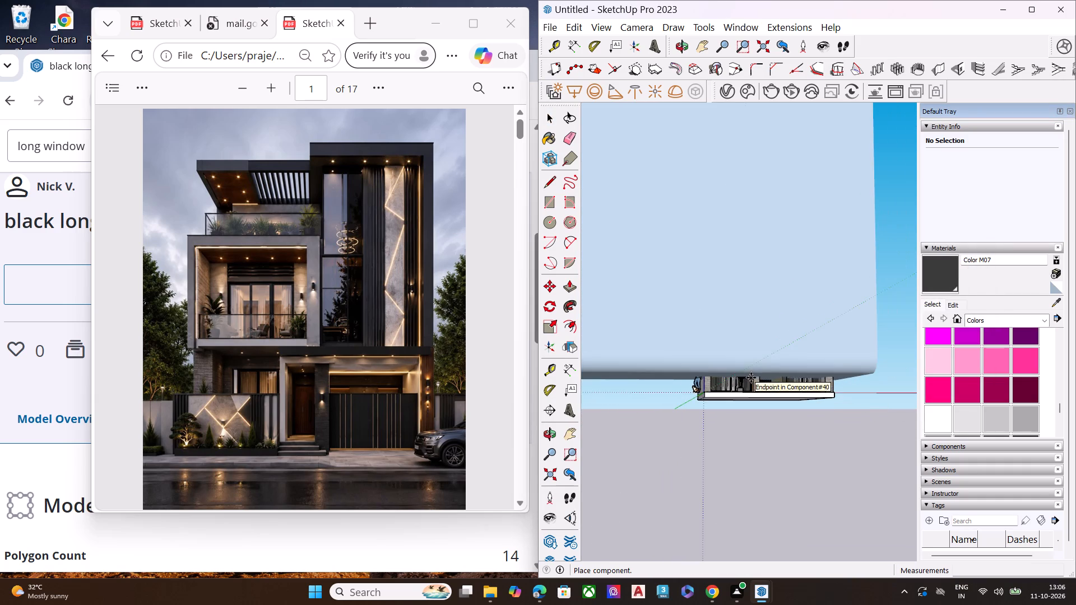
{"action": "scroll", "coordinate": [751, 378], "scroll_direction": "down", "scroll_amount": 10}
{"action": "middle_click_drag", "start_coordinate": [749, 402], "coordinate": [850, 493]}
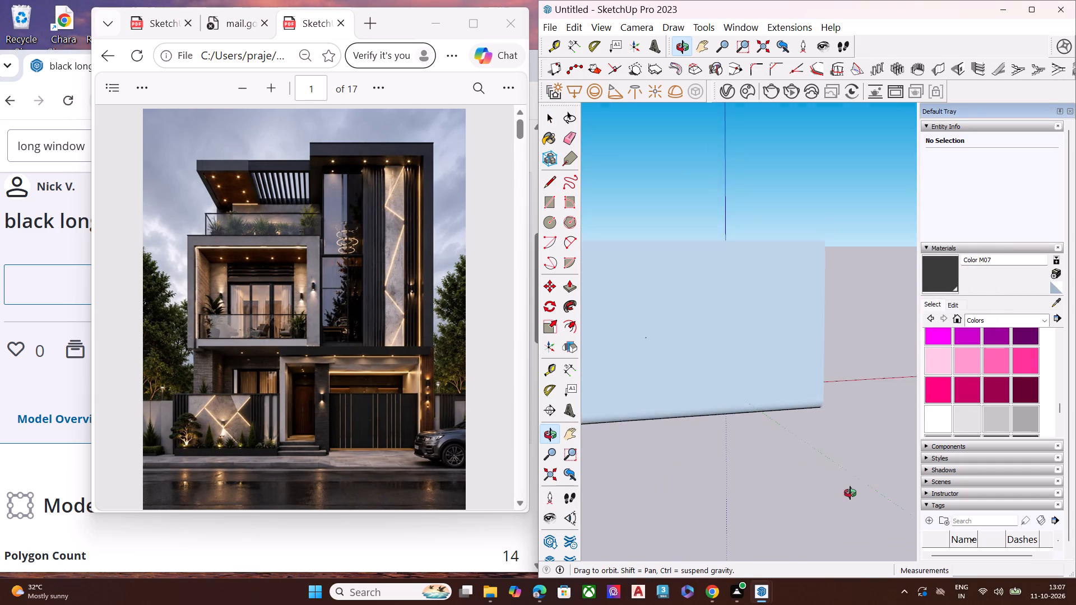
{"action": "middle_click_drag", "start_coordinate": [850, 493], "coordinate": [1075, 474]}
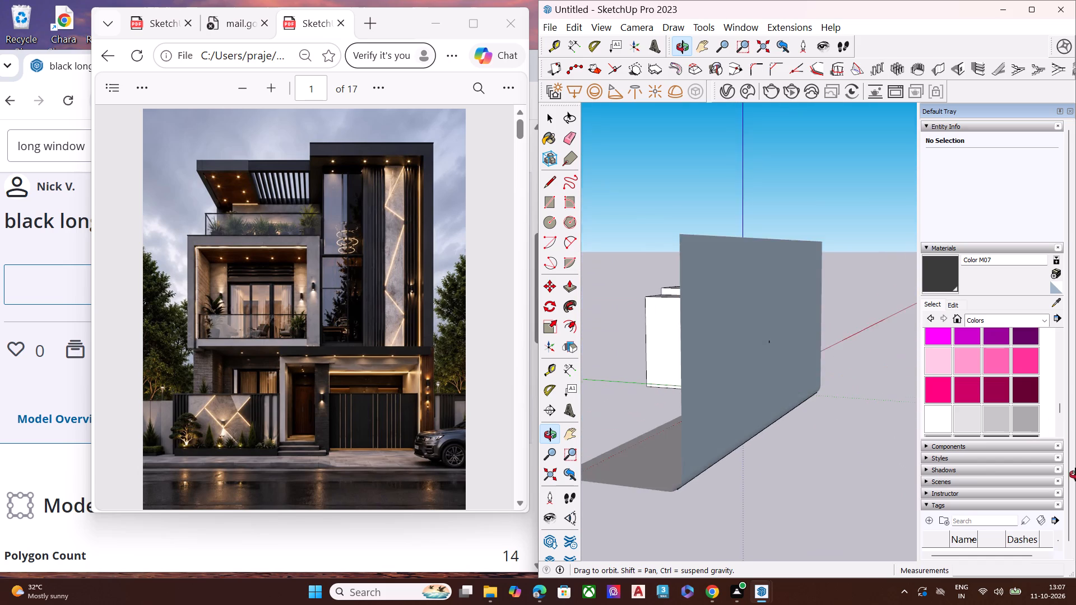
{"action": "middle_click_drag", "start_coordinate": [1075, 474], "coordinate": [1075, 474]}
{"action": "middle_click_drag", "start_coordinate": [680, 399], "coordinate": [776, 406]}
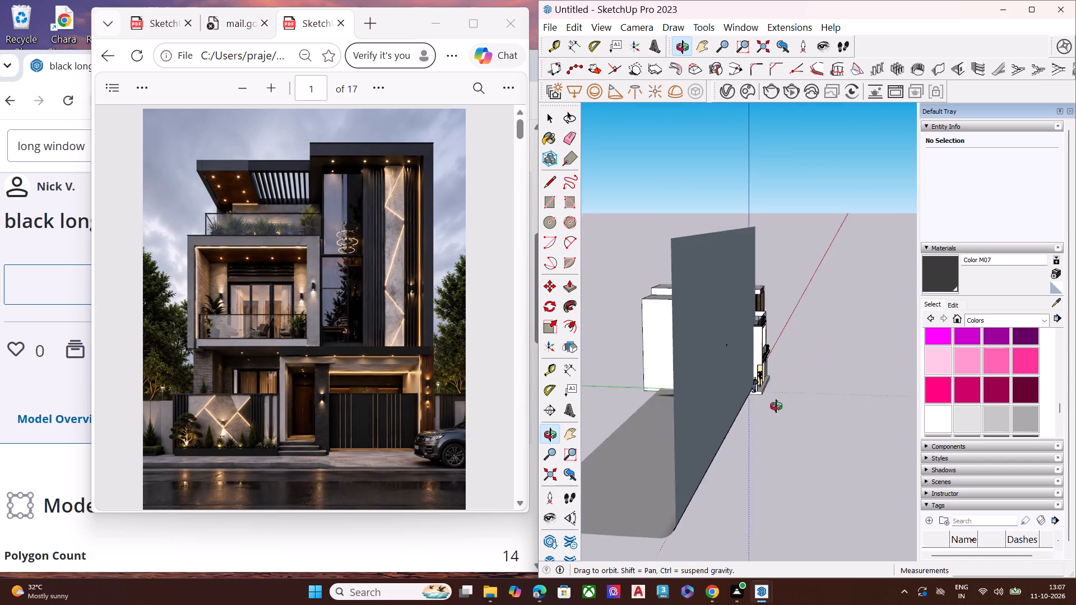
{"action": "middle_click_drag", "start_coordinate": [776, 406], "coordinate": [815, 409]}
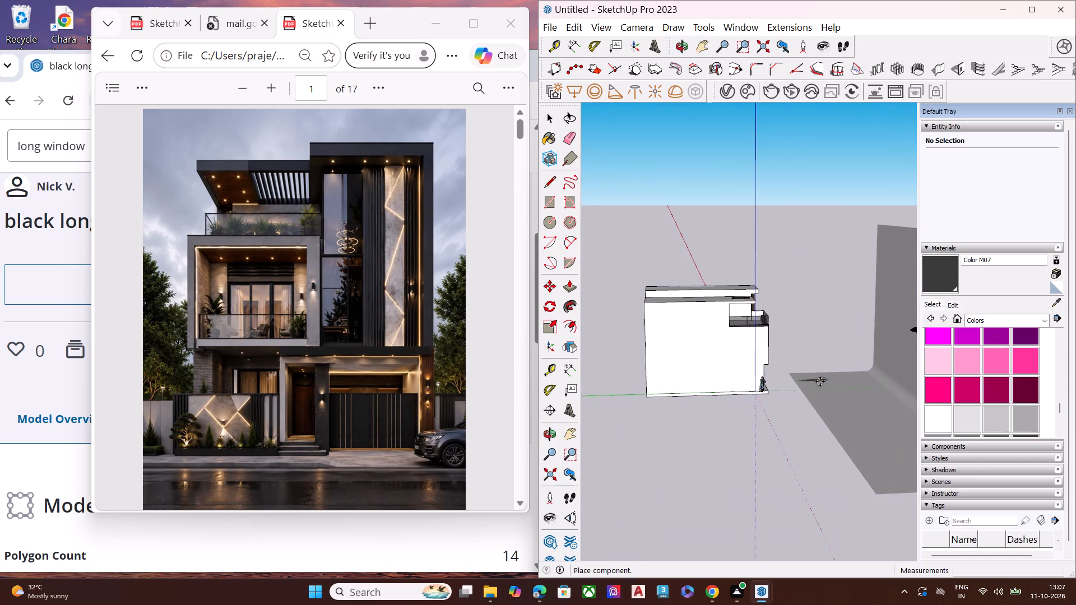
{"action": "left_click", "coordinate": [794, 356]}
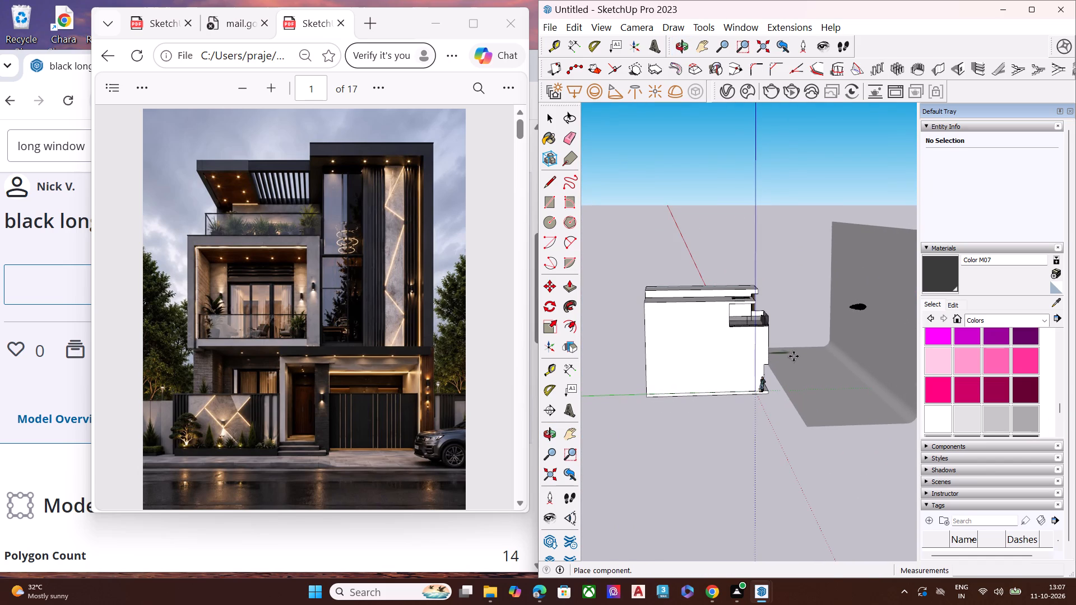
{"action": "key", "text": "space"}
{"action": "middle_click_drag", "start_coordinate": [843, 350], "coordinate": [749, 363]}
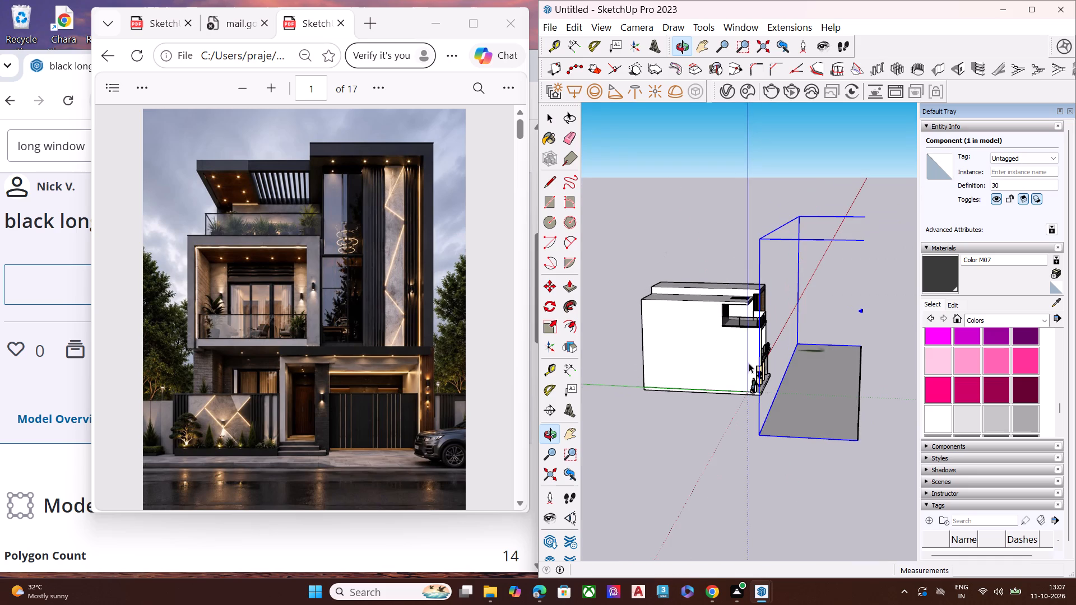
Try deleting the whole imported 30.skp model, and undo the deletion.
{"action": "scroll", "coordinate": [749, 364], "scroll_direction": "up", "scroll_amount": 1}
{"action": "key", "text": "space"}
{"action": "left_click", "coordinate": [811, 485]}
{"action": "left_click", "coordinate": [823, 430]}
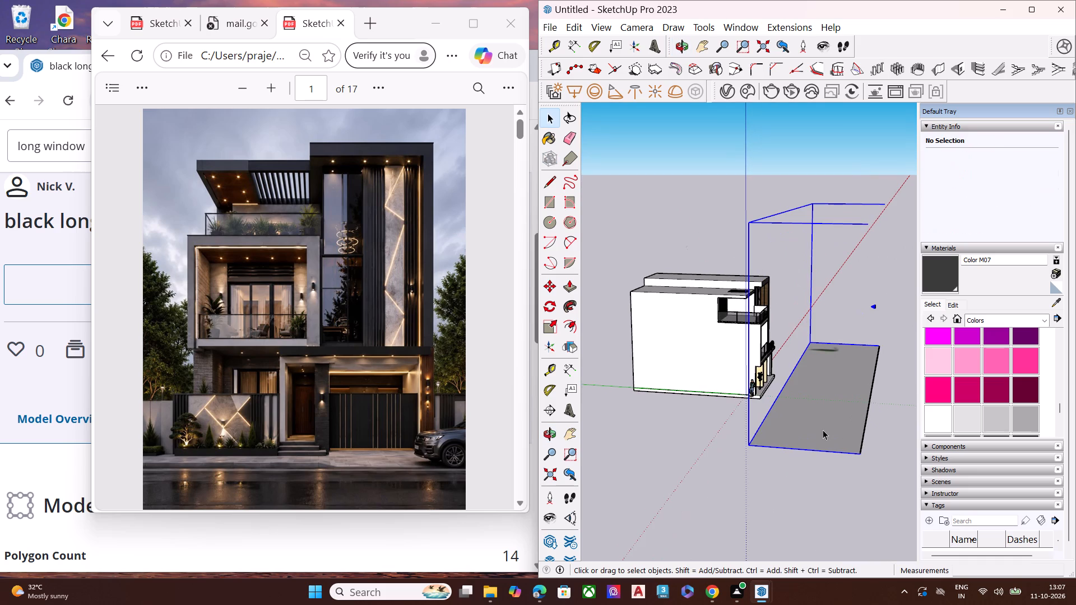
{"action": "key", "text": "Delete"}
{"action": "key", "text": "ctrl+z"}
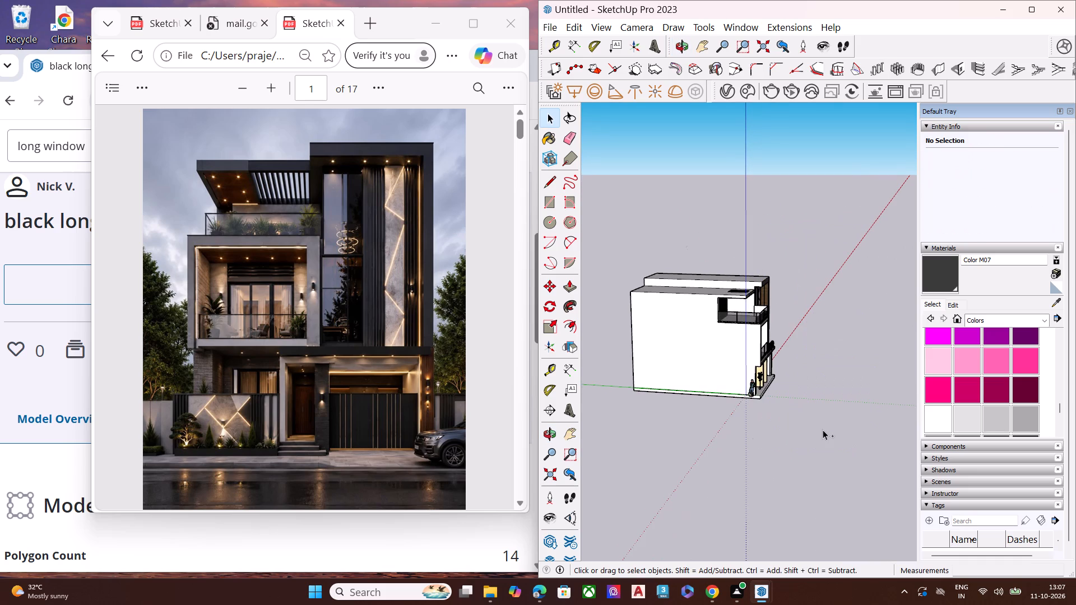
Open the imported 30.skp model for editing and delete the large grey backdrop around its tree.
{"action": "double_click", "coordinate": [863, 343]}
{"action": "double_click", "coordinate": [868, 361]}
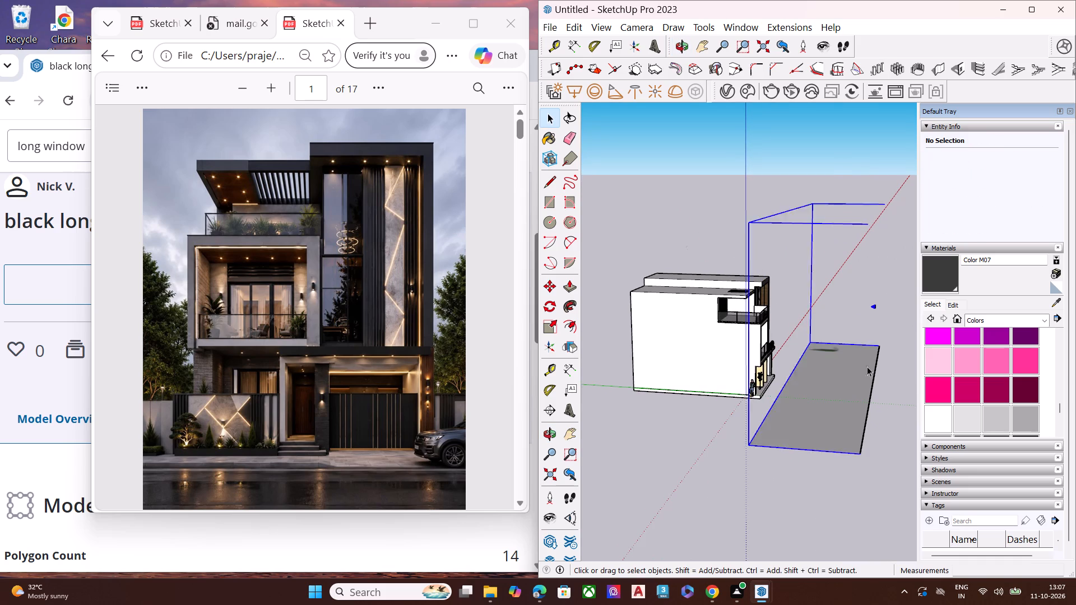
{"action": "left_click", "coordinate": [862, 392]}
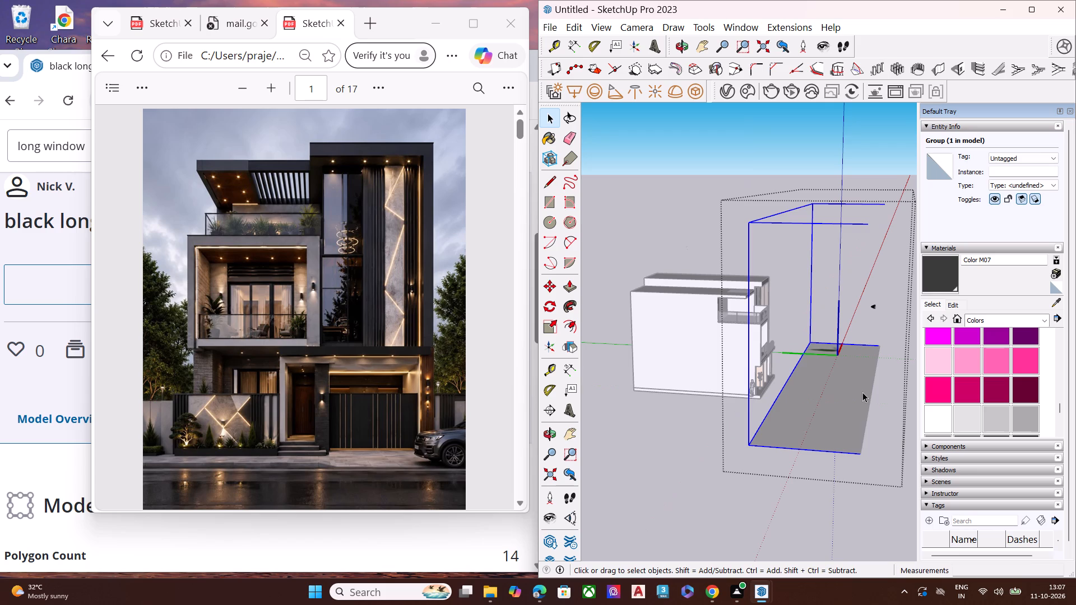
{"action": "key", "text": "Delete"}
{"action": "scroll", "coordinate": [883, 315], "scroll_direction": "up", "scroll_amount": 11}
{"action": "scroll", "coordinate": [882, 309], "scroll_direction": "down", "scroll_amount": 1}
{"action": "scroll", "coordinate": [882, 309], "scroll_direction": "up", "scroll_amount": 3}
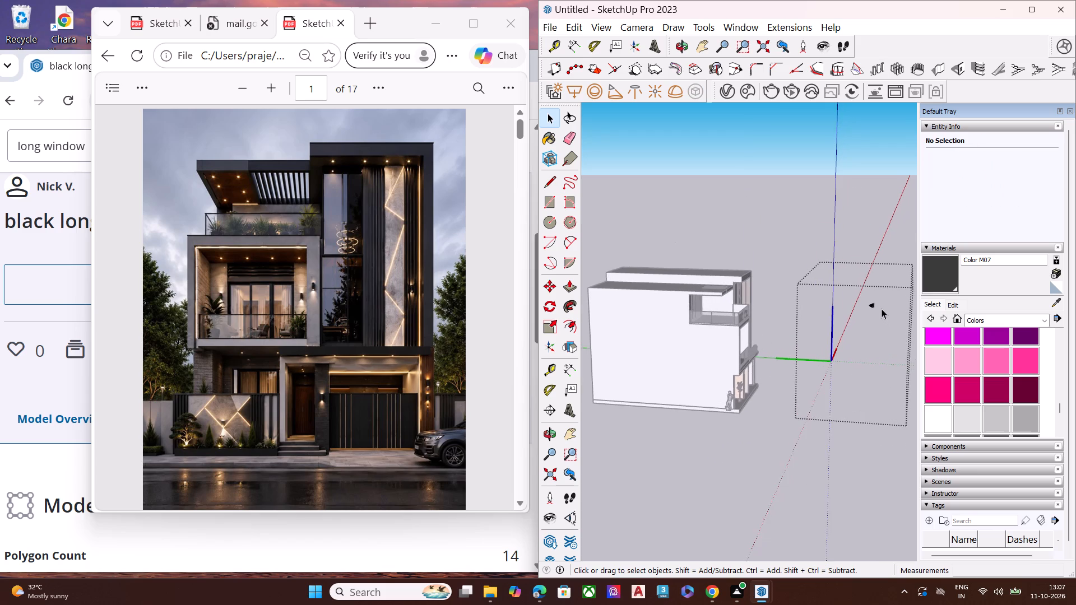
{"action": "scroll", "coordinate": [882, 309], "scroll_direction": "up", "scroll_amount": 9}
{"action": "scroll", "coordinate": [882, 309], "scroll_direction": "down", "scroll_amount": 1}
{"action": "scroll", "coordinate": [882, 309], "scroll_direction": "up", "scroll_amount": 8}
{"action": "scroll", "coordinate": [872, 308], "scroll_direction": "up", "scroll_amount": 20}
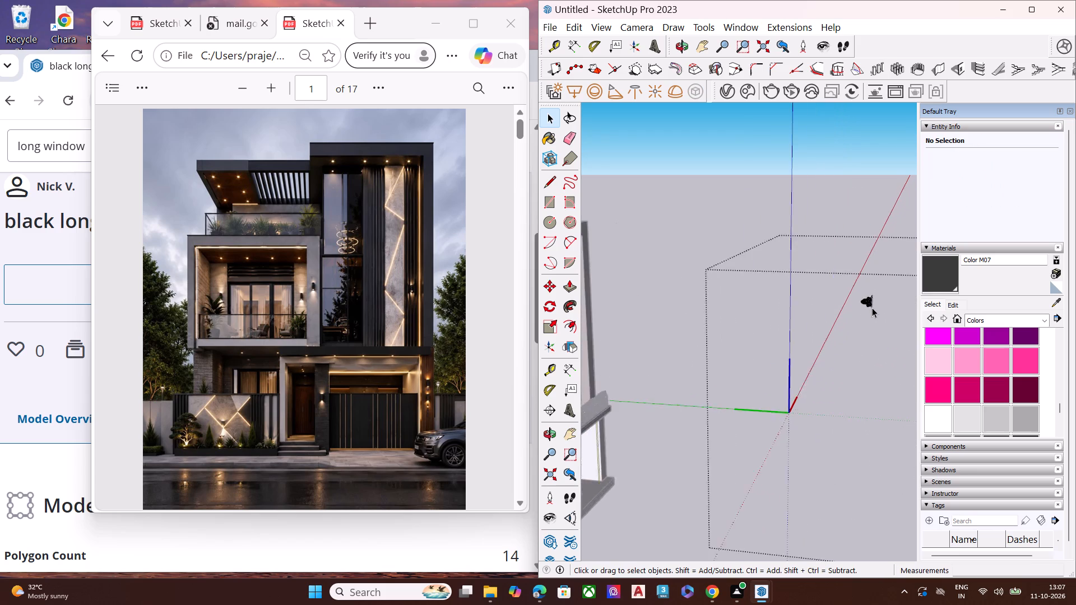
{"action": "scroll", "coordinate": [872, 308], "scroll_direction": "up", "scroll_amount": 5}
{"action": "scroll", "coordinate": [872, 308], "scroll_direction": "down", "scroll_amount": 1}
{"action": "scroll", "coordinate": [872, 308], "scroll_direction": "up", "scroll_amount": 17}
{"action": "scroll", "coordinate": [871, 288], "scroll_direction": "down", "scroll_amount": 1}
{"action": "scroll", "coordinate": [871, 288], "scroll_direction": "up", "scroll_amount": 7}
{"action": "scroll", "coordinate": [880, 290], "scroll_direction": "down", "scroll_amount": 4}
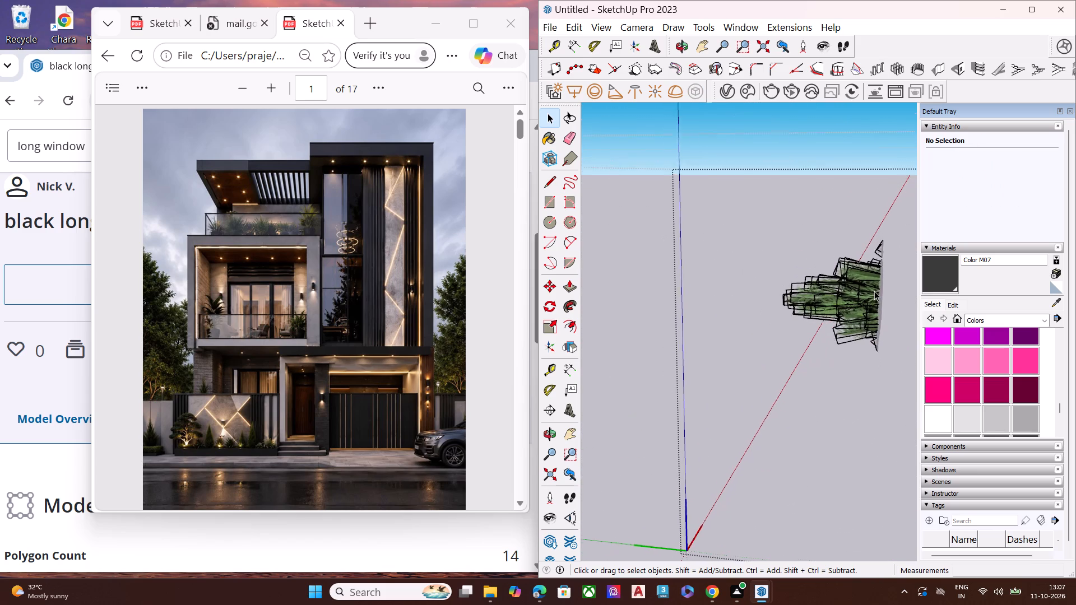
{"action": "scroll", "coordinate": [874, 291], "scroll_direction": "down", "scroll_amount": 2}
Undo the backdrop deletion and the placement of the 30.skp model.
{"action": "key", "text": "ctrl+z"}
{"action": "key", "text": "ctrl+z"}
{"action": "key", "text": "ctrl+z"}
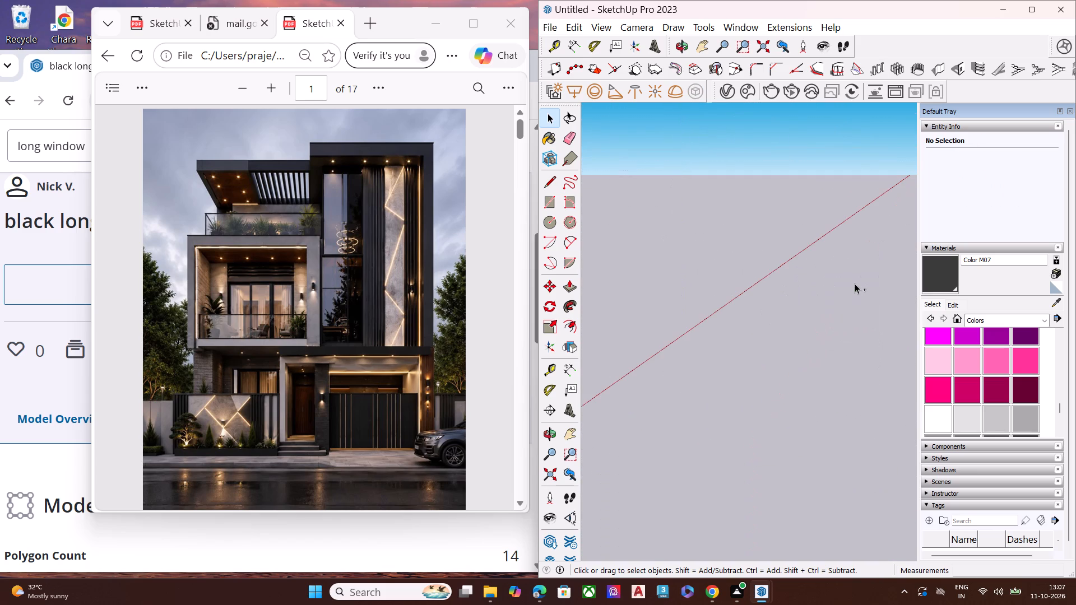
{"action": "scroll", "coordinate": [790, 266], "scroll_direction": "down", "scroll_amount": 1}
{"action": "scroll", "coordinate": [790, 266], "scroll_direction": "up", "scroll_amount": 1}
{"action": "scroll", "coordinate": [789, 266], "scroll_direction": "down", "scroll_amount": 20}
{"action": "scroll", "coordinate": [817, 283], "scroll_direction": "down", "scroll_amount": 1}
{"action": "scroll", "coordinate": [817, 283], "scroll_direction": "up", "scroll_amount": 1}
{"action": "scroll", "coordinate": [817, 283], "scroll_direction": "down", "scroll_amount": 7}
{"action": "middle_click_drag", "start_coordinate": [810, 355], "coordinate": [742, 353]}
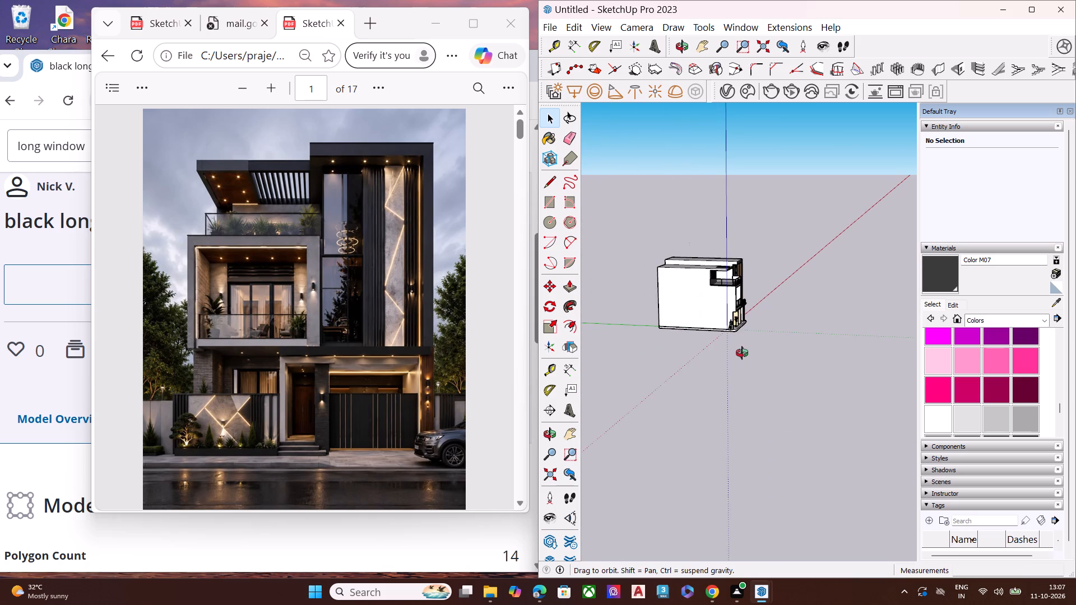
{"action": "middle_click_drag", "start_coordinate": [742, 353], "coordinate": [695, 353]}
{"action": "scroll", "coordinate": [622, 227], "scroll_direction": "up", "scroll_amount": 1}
Import 30.skp from the Downloads folder again, place it on the open ground beyond the house, and deselect it.
{"action": "left_click", "coordinate": [555, 25]}
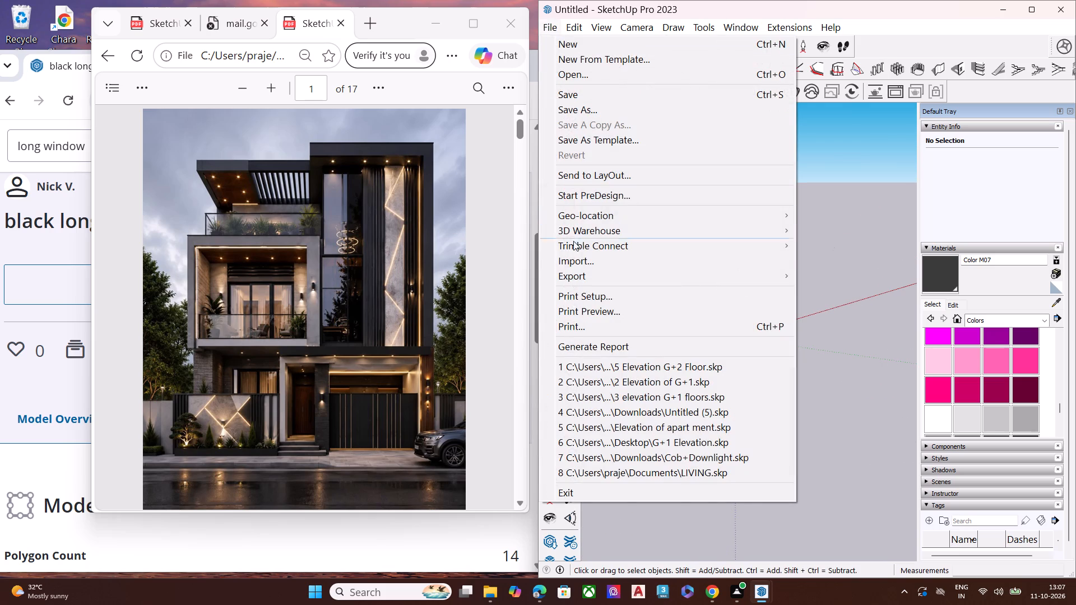
{"action": "left_click", "coordinate": [581, 262]}
{"action": "scroll", "coordinate": [681, 266], "scroll_direction": "down", "scroll_amount": 1}
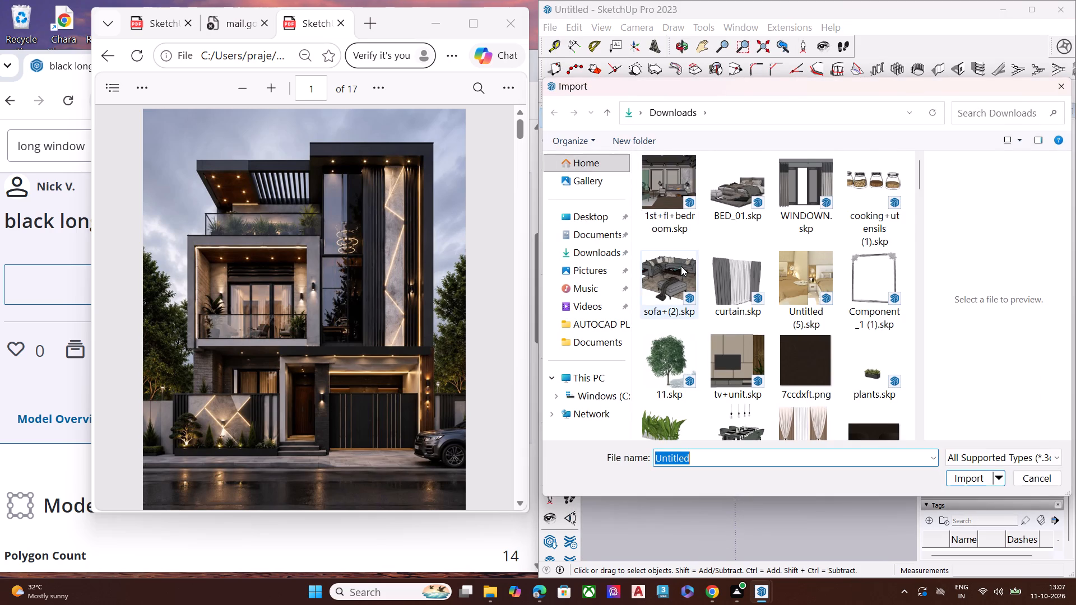
{"action": "scroll", "coordinate": [681, 266], "scroll_direction": "down", "scroll_amount": 1}
{"action": "left_click", "coordinate": [739, 228]}
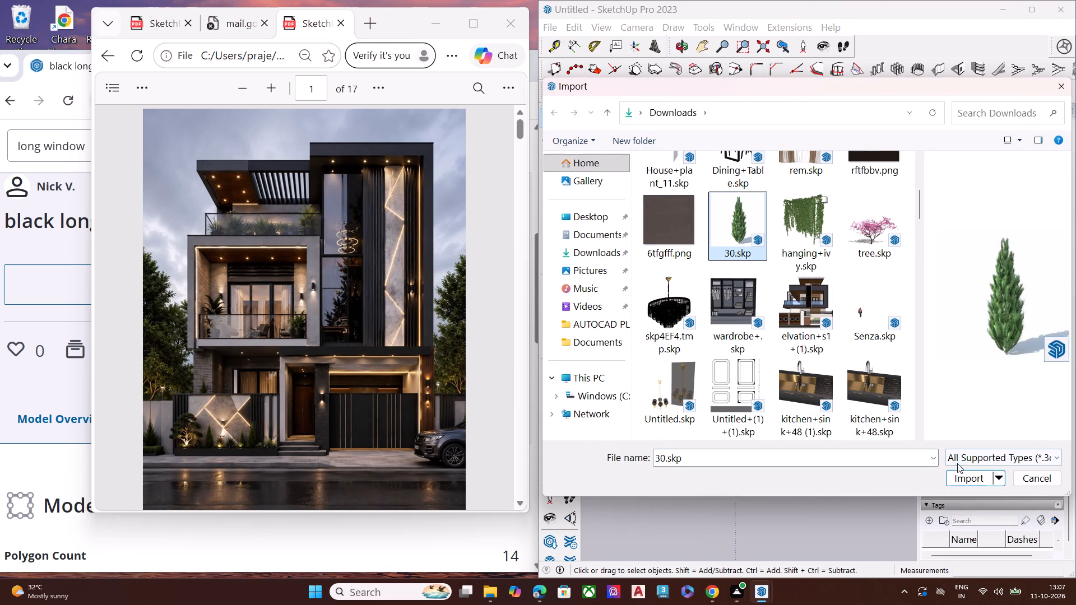
{"action": "left_click", "coordinate": [962, 476]}
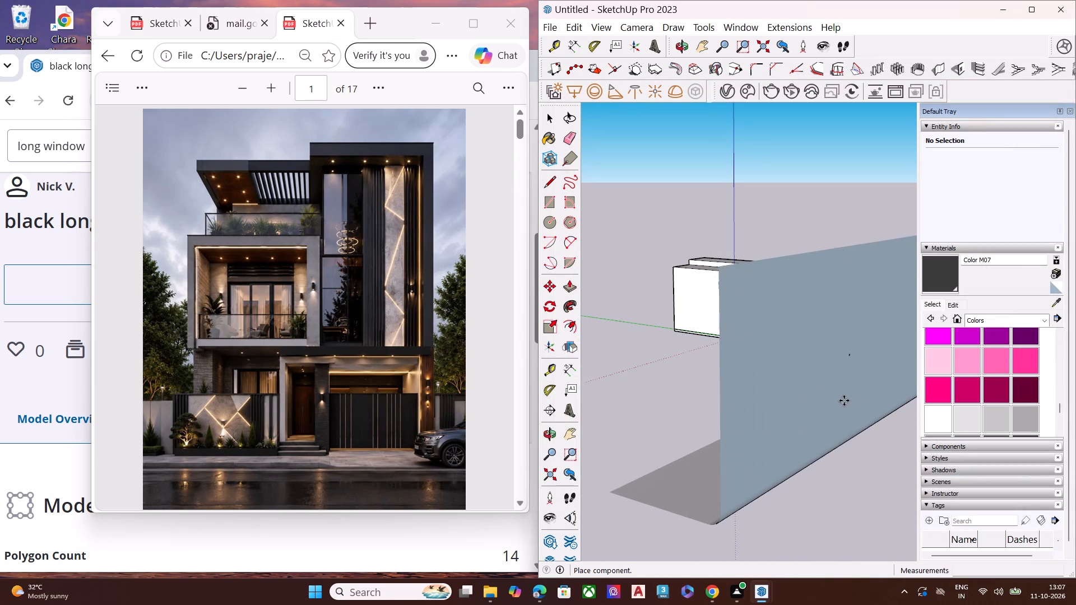
{"action": "left_click", "coordinate": [844, 401]}
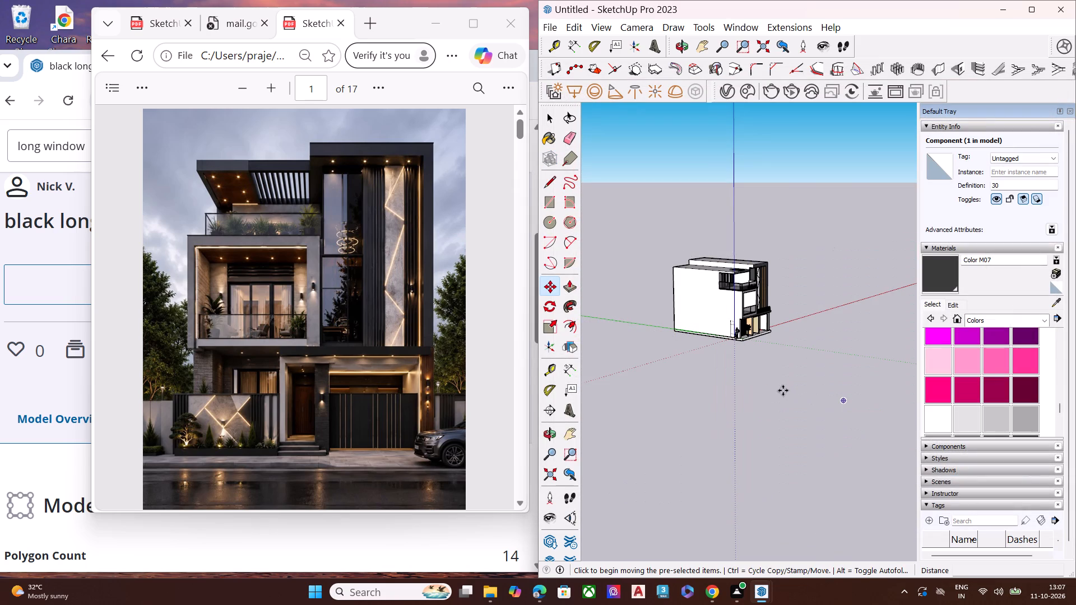
{"action": "scroll", "coordinate": [776, 376], "scroll_direction": "down", "scroll_amount": 14}
{"action": "scroll", "coordinate": [836, 384], "scroll_direction": "down", "scroll_amount": 7}
{"action": "middle_click_drag", "start_coordinate": [813, 430], "coordinate": [1075, 393]}
{"action": "middle_click_drag", "start_coordinate": [844, 342], "coordinate": [778, 384]}
{"action": "scroll", "coordinate": [813, 367], "scroll_direction": "up", "scroll_amount": 8}
{"action": "middle_click_drag", "start_coordinate": [813, 268], "coordinate": [805, 306]}
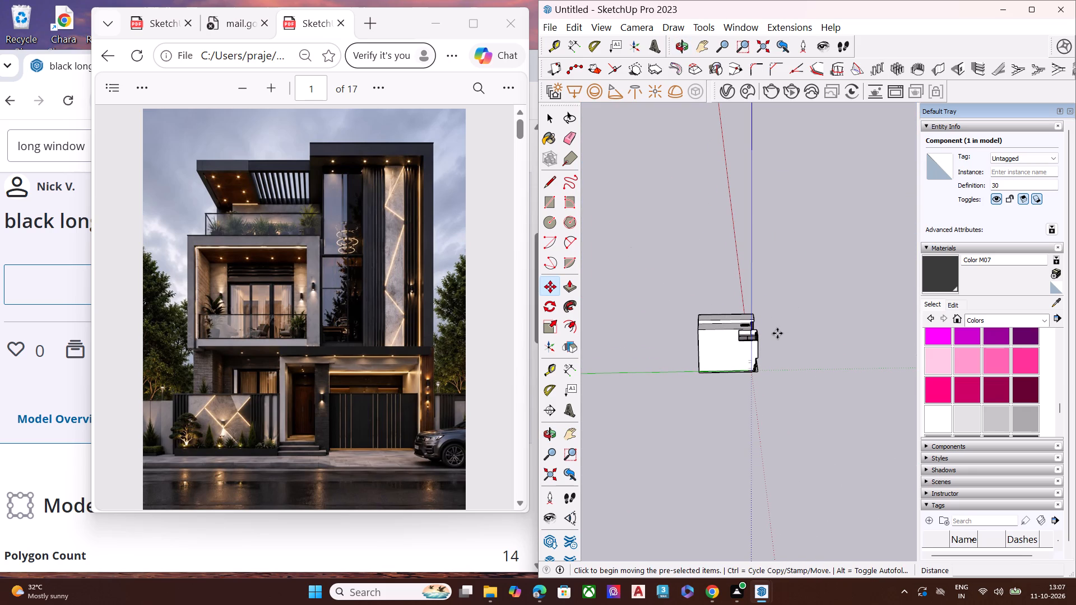
{"action": "key", "text": "Escape"}
{"action": "key", "text": "space"}
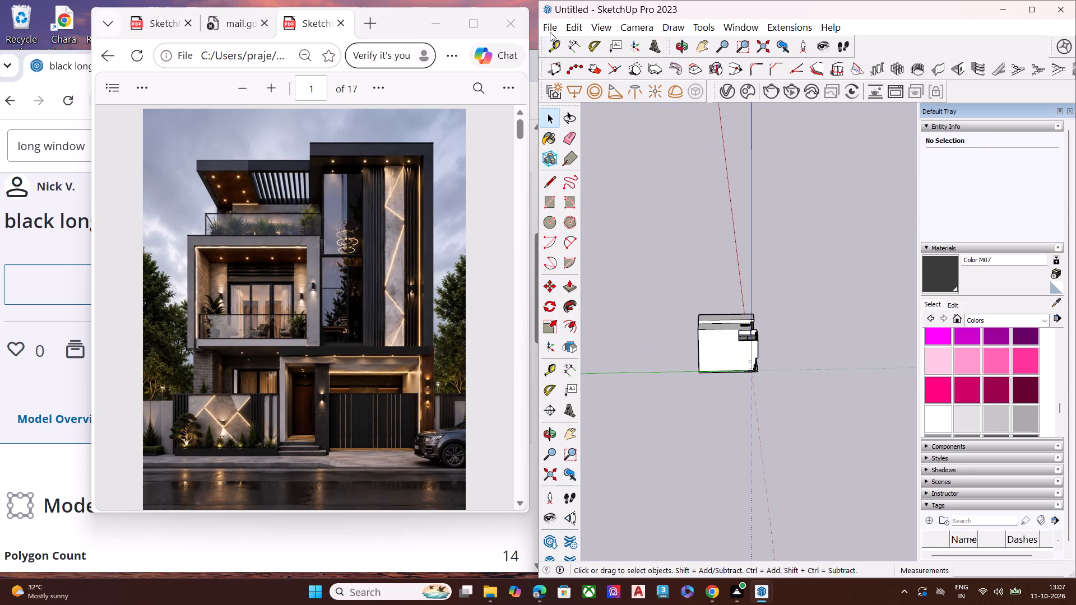
Import another 30.skp model from the Downloads folder and place it on the open ground near the house.
{"action": "left_click", "coordinate": [550, 31]}
{"action": "left_click", "coordinate": [594, 260]}
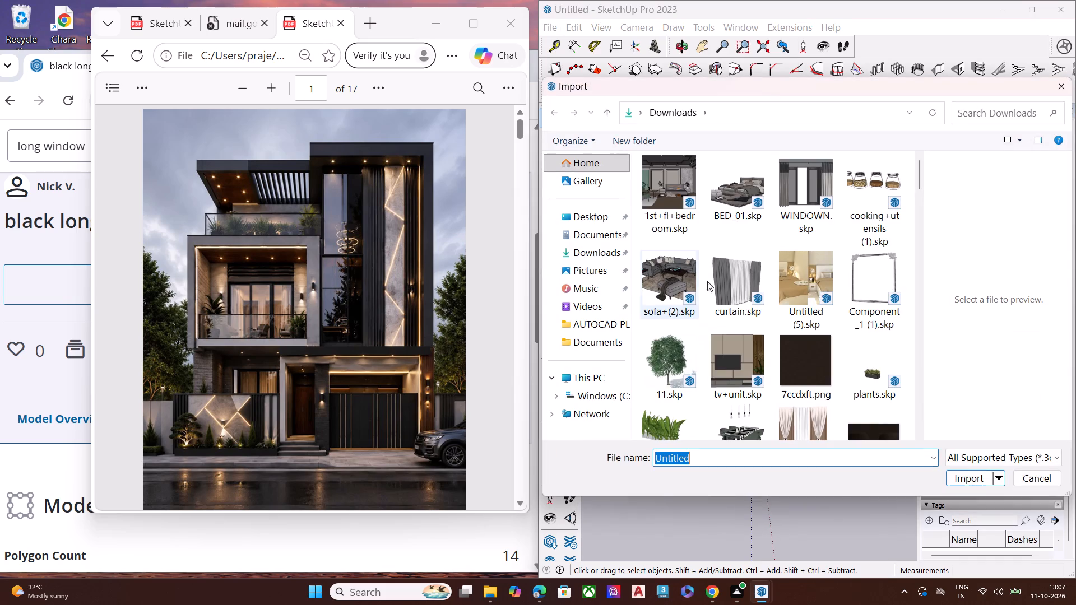
{"action": "scroll", "coordinate": [760, 319], "scroll_direction": "down", "scroll_amount": 3}
{"action": "scroll", "coordinate": [761, 319], "scroll_direction": "up", "scroll_amount": 2}
{"action": "left_click", "coordinate": [742, 327]}
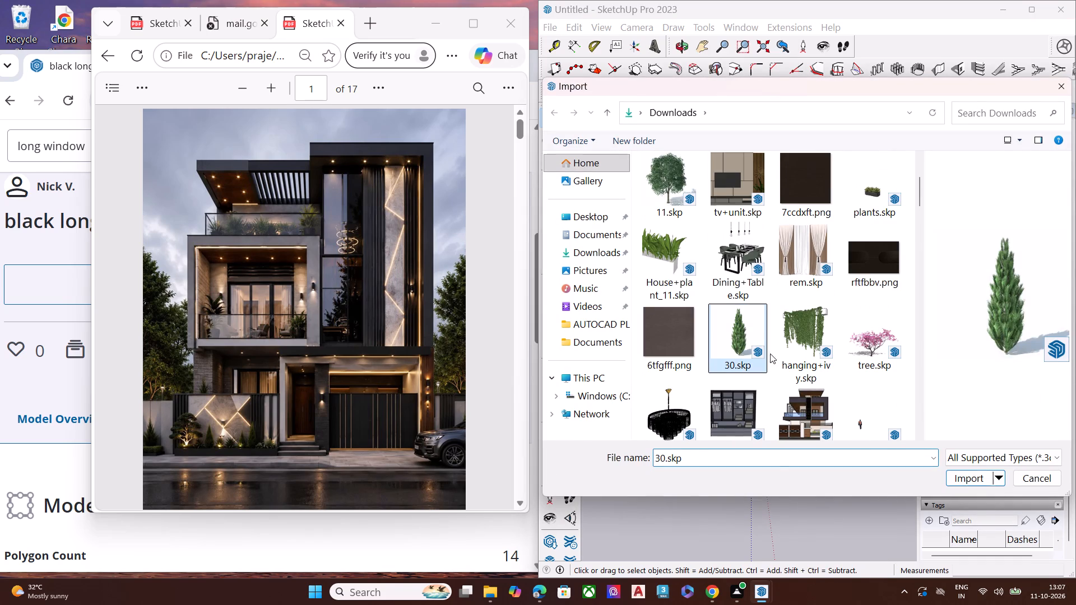
{"action": "left_click", "coordinate": [982, 474]}
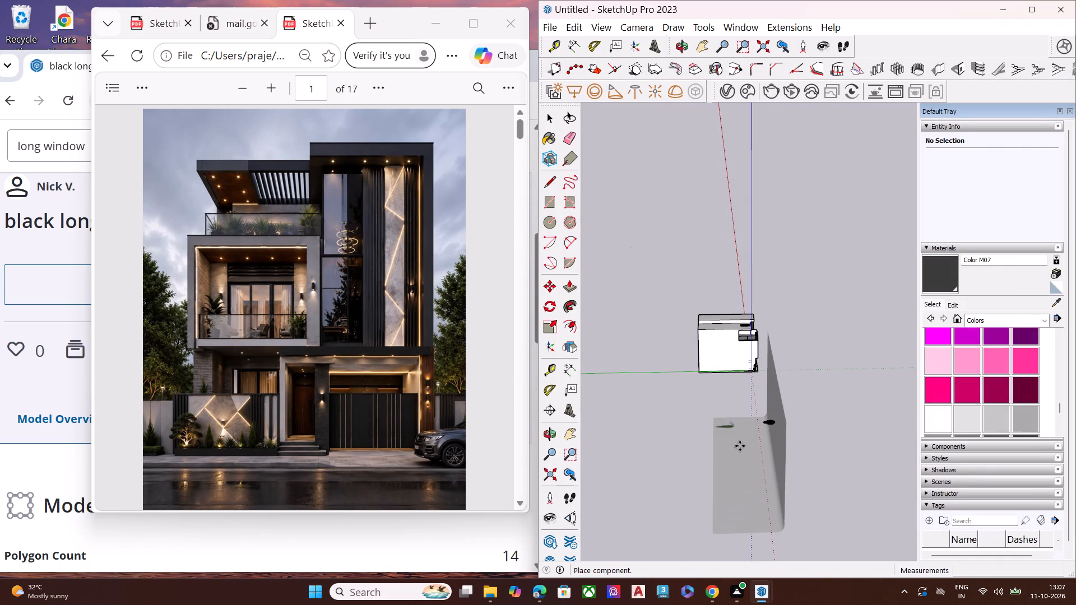
{"action": "left_click", "coordinate": [740, 446]}
{"action": "key", "text": "space"}
Open the placed 30.skp model for editing and move its tree group away from the backdrop, past the house.
{"action": "middle_click_drag", "start_coordinate": [767, 460], "coordinate": [905, 332]}
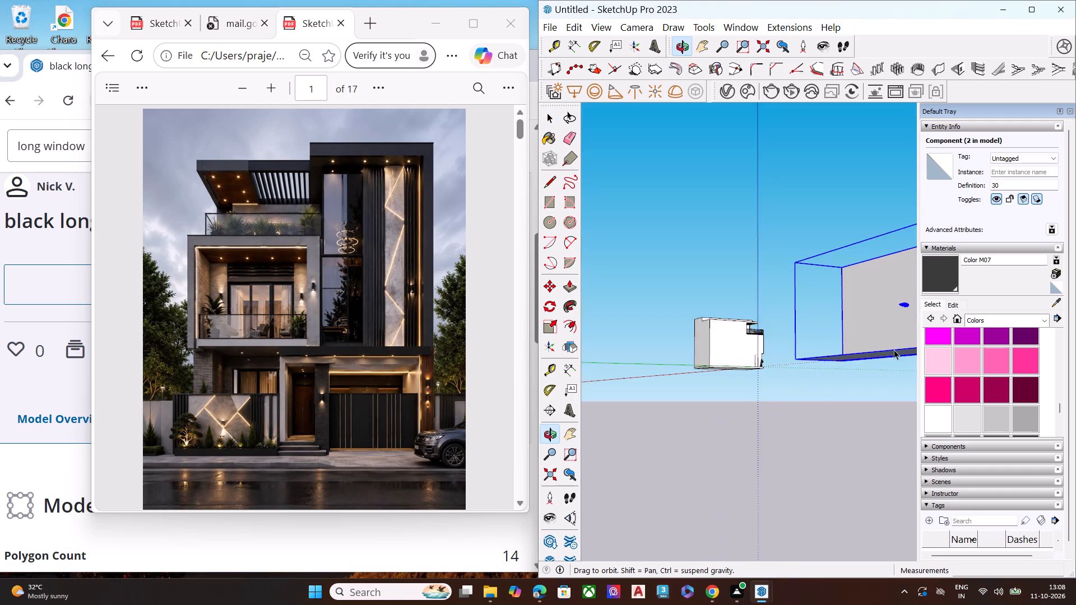
{"action": "middle_click_drag", "start_coordinate": [859, 362], "coordinate": [754, 380]}
{"action": "scroll", "coordinate": [765, 375], "scroll_direction": "up", "scroll_amount": 7}
{"action": "left_click", "coordinate": [832, 294]}
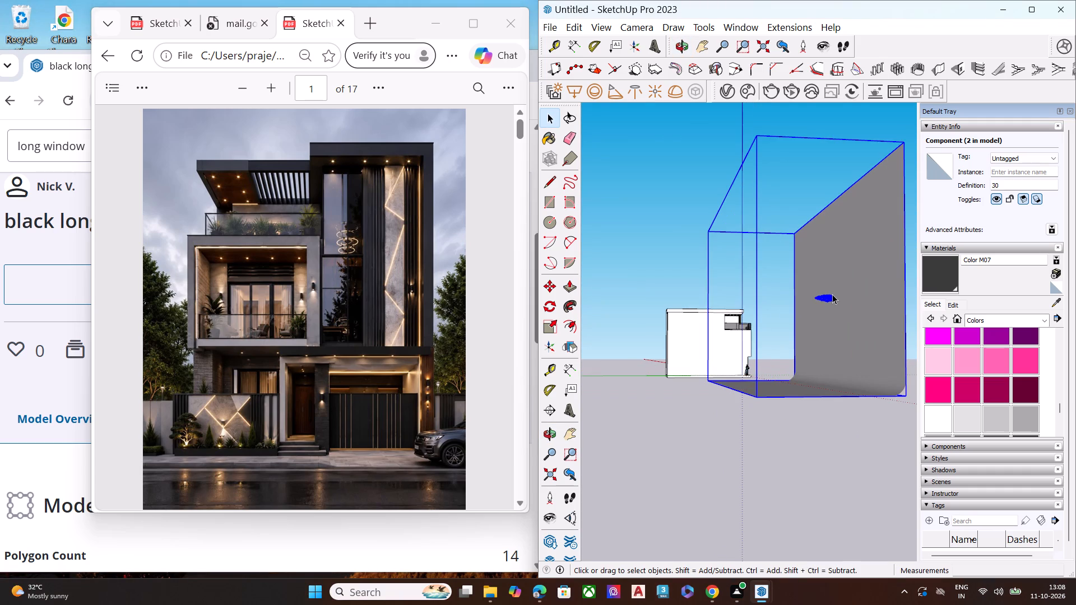
{"action": "triple_click", "coordinate": [831, 298]}
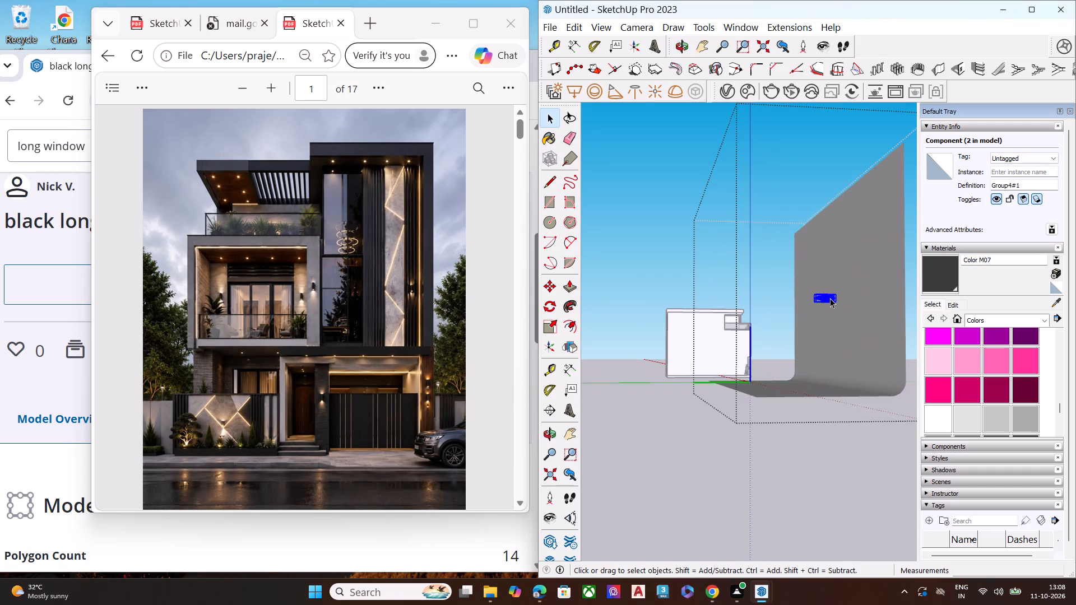
{"action": "key", "text": "m"}
{"action": "left_click", "coordinate": [838, 296]}
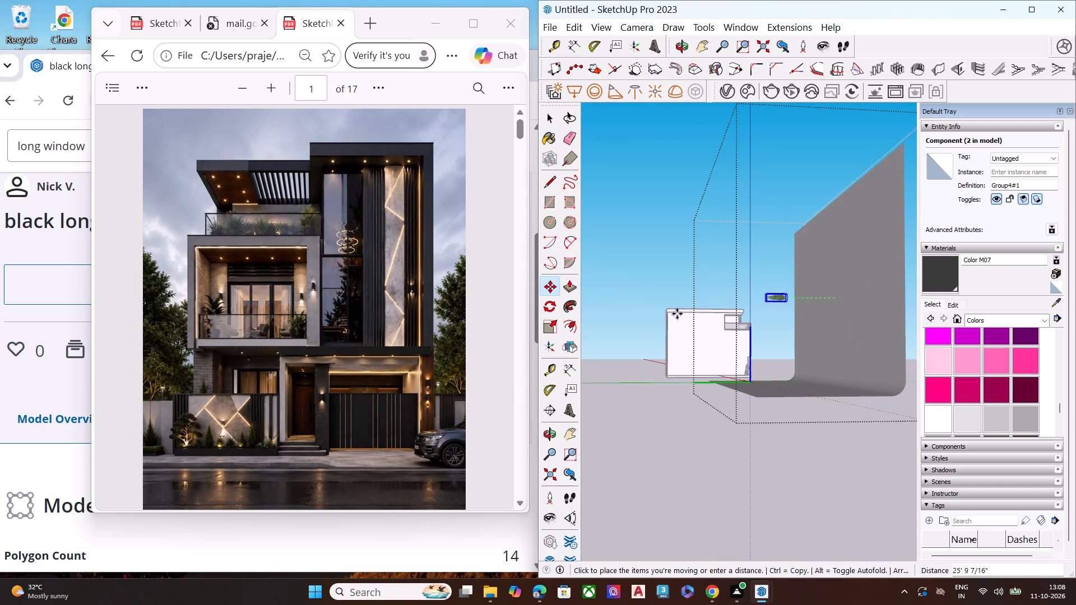
{"action": "left_click", "coordinate": [629, 268]}
{"action": "key", "text": "space"}
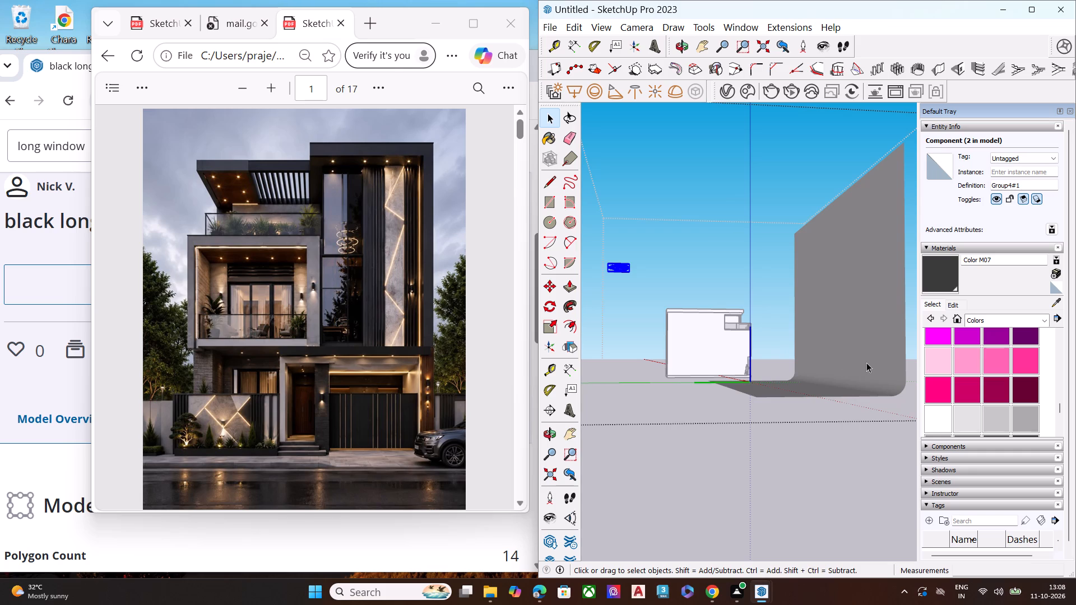
Delete the large curved grey backdrop inside the 30.skp model.
{"action": "left_click", "coordinate": [866, 362]}
{"action": "key", "text": "Delete"}
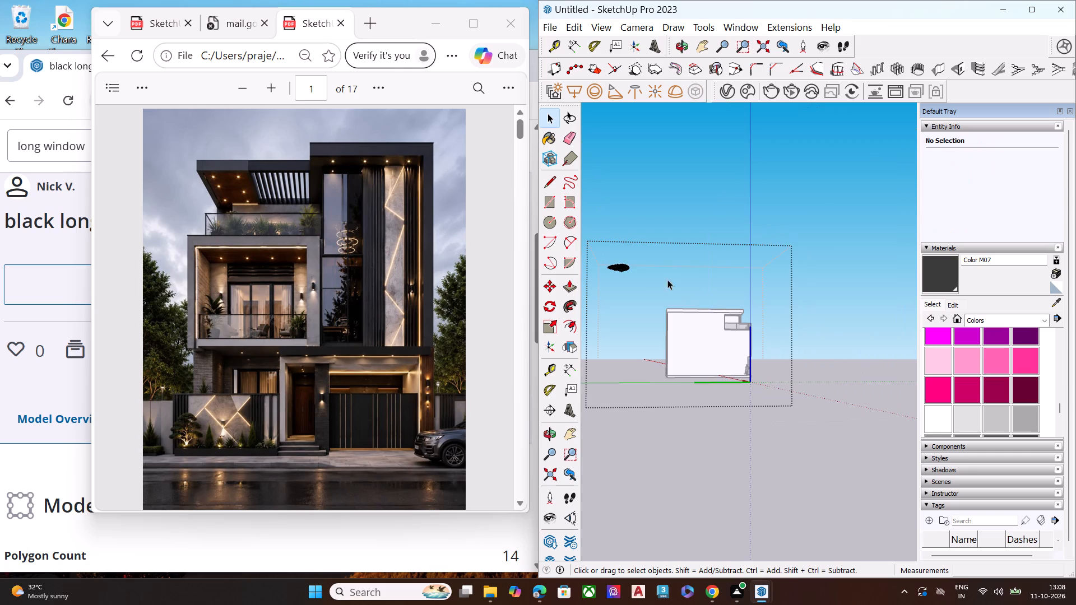
Rotate the tree group 90 degrees about its base so it stands upright, and leave the component.
{"action": "scroll", "coordinate": [642, 266], "scroll_direction": "up", "scroll_amount": 8}
{"action": "scroll", "coordinate": [613, 262], "scroll_direction": "up", "scroll_amount": 20}
{"action": "scroll", "coordinate": [613, 262], "scroll_direction": "up", "scroll_amount": 10}
{"action": "scroll", "coordinate": [617, 266], "scroll_direction": "down", "scroll_amount": 1}
{"action": "scroll", "coordinate": [617, 266], "scroll_direction": "up", "scroll_amount": 4}
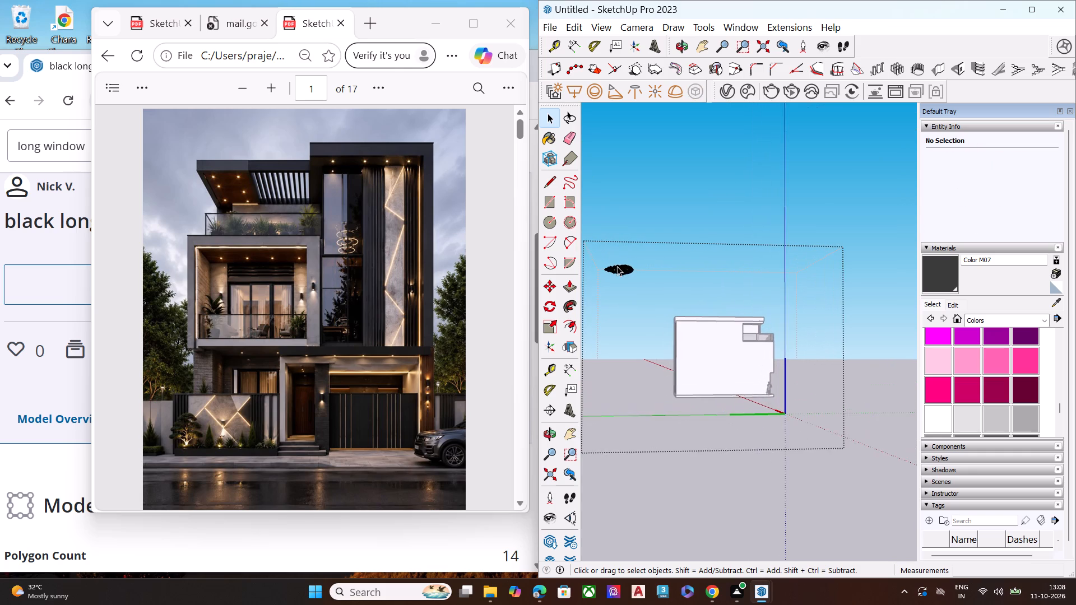
{"action": "scroll", "coordinate": [617, 266], "scroll_direction": "up", "scroll_amount": 1}
{"action": "scroll", "coordinate": [617, 266], "scroll_direction": "down", "scroll_amount": 1}
{"action": "scroll", "coordinate": [617, 266], "scroll_direction": "up", "scroll_amount": 8}
{"action": "key", "text": "q"}
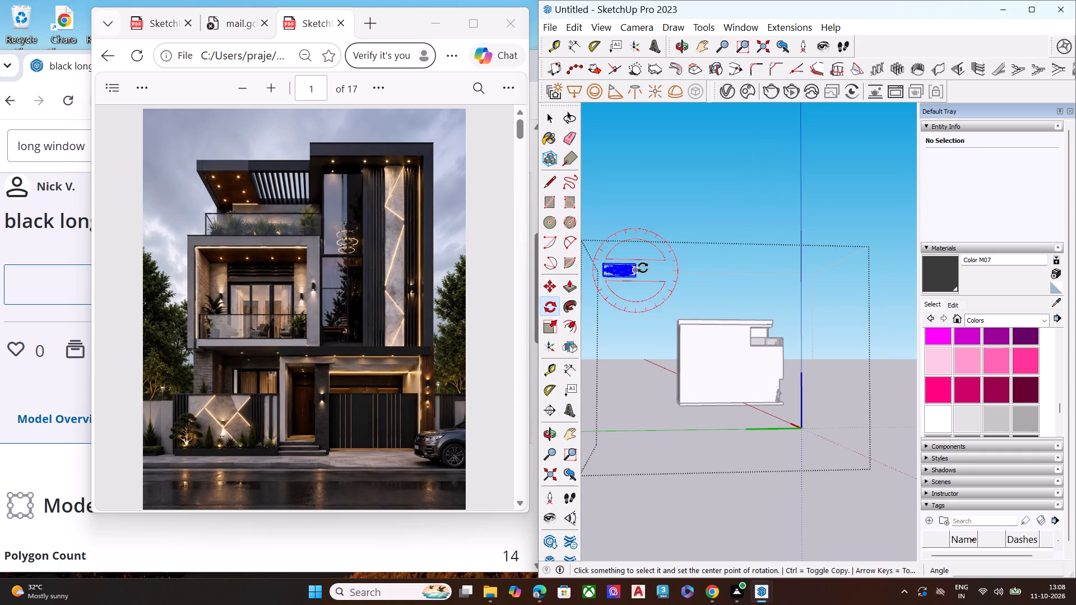
{"action": "left_click", "coordinate": [639, 271]}
{"action": "left_click", "coordinate": [672, 272]}
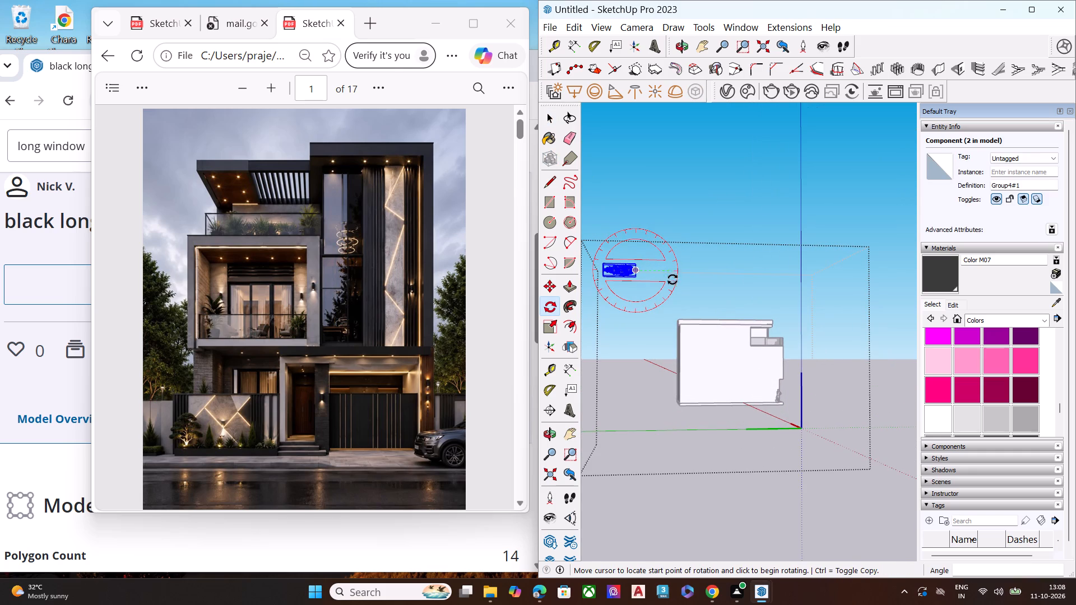
{"action": "left_click", "coordinate": [634, 326]}
{"action": "key", "text": "space"}
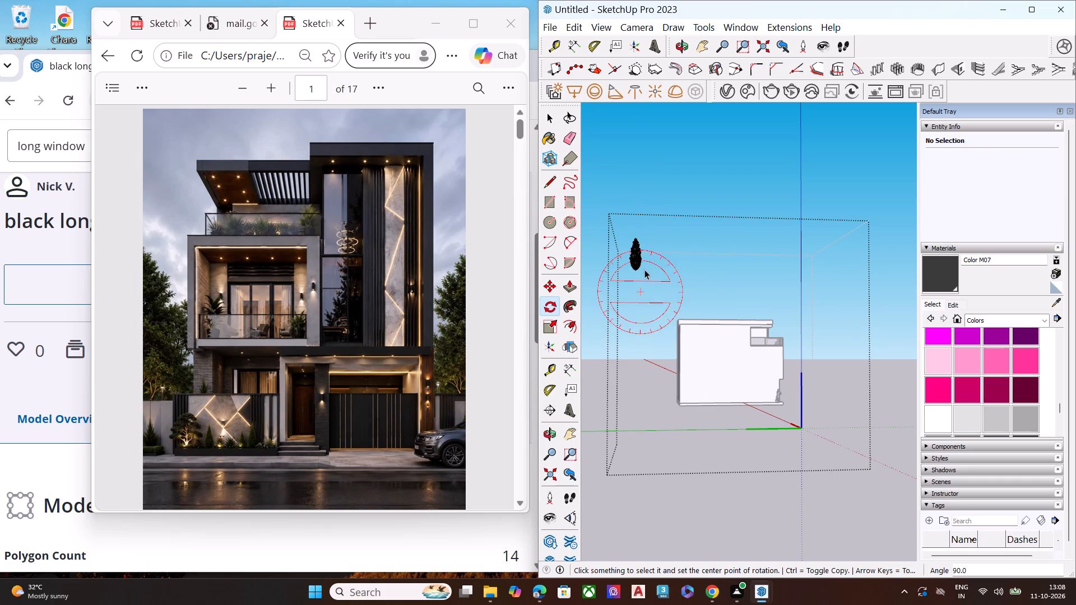
{"action": "left_click", "coordinate": [655, 189]}
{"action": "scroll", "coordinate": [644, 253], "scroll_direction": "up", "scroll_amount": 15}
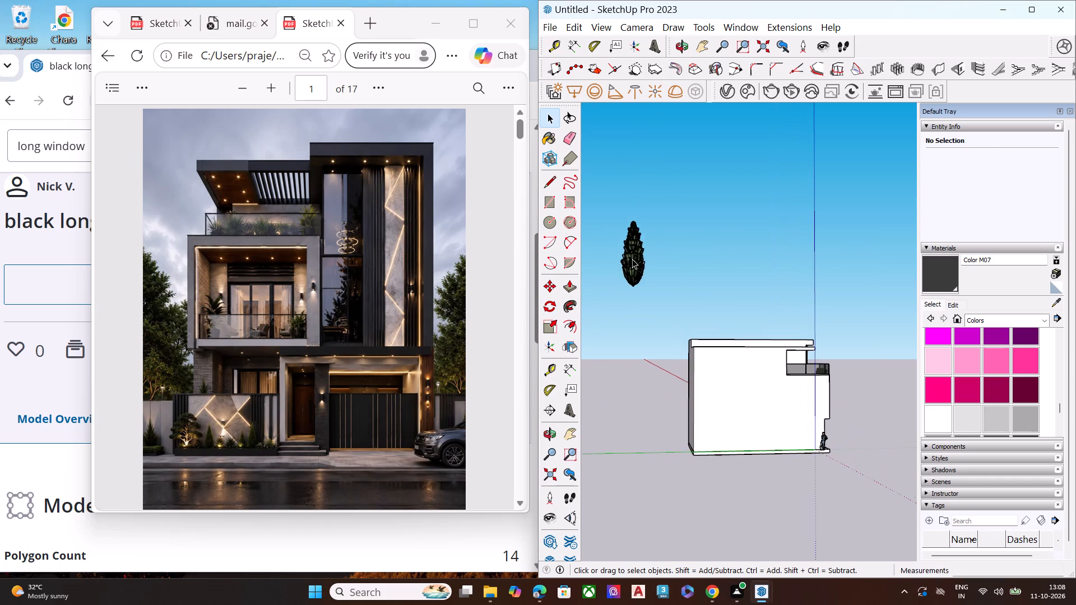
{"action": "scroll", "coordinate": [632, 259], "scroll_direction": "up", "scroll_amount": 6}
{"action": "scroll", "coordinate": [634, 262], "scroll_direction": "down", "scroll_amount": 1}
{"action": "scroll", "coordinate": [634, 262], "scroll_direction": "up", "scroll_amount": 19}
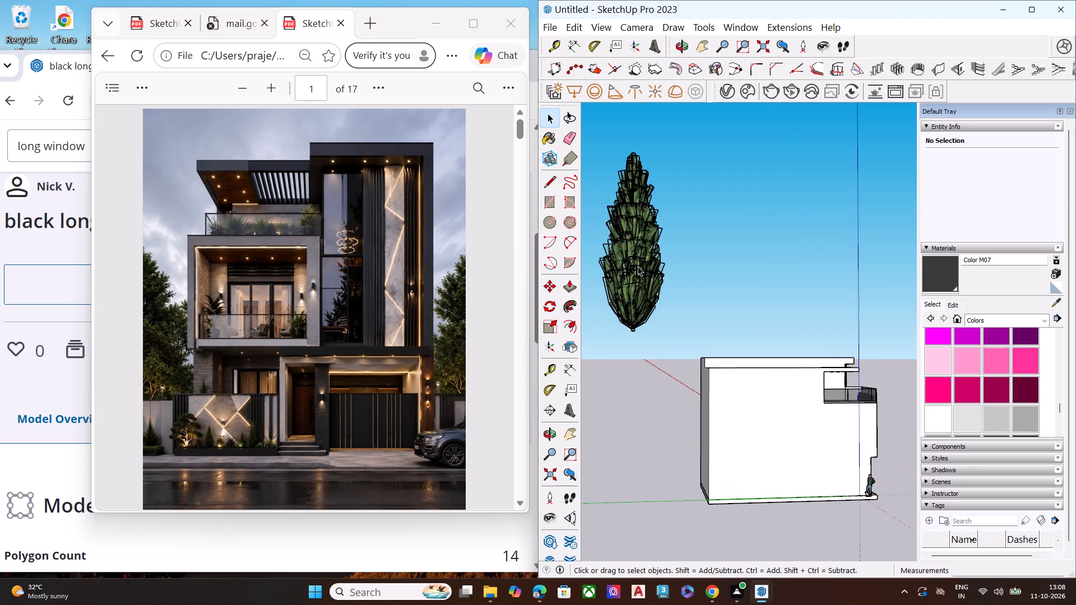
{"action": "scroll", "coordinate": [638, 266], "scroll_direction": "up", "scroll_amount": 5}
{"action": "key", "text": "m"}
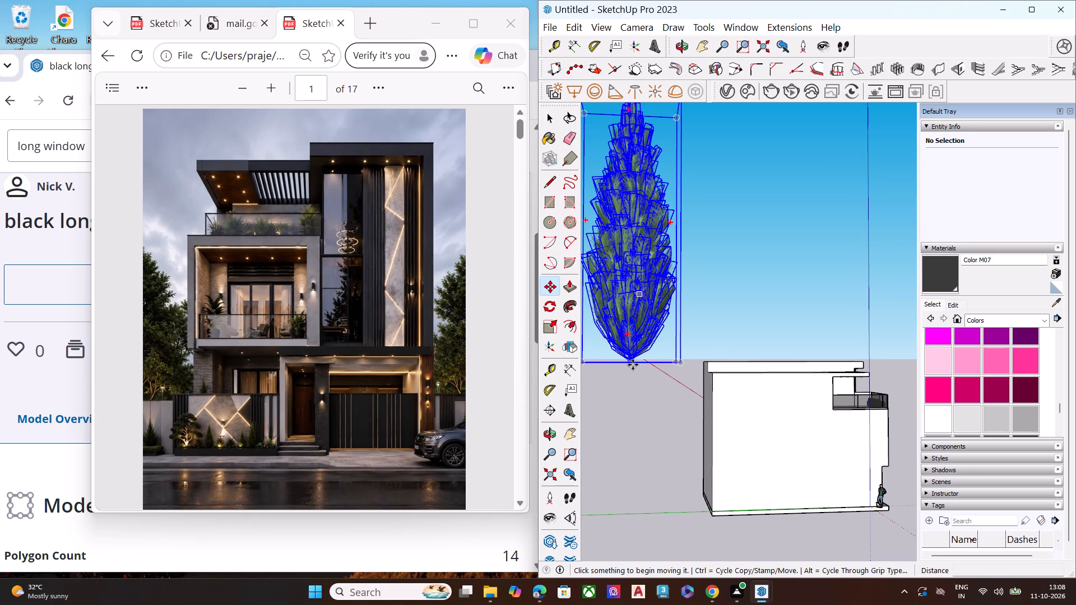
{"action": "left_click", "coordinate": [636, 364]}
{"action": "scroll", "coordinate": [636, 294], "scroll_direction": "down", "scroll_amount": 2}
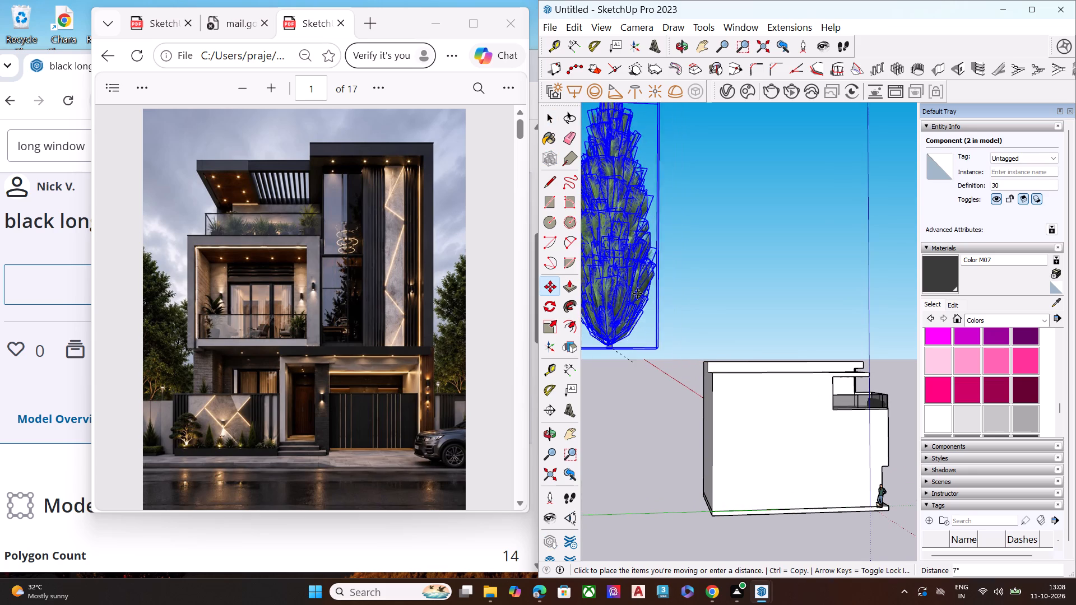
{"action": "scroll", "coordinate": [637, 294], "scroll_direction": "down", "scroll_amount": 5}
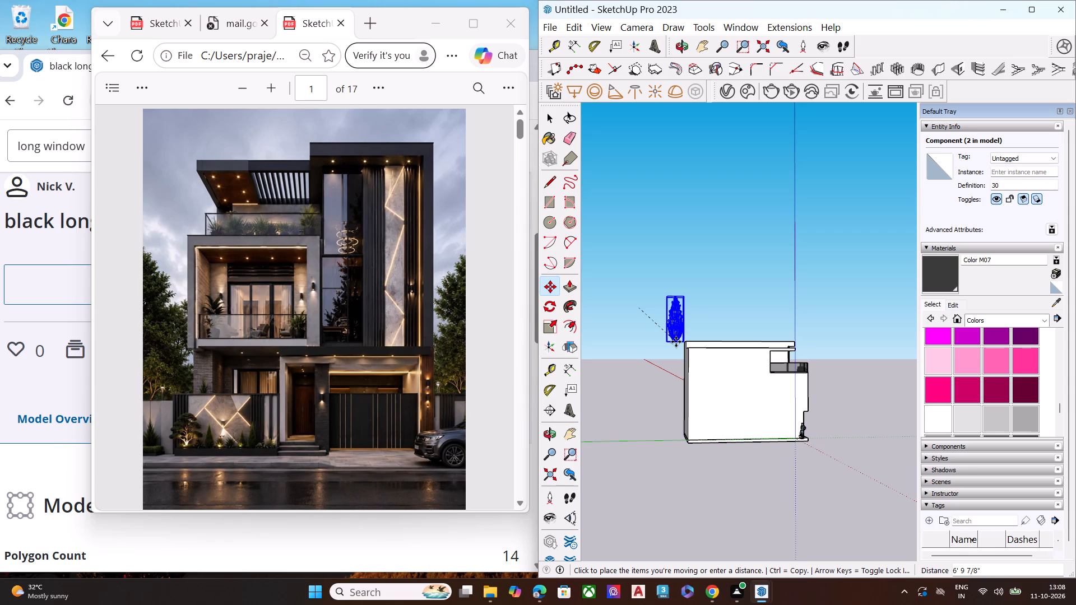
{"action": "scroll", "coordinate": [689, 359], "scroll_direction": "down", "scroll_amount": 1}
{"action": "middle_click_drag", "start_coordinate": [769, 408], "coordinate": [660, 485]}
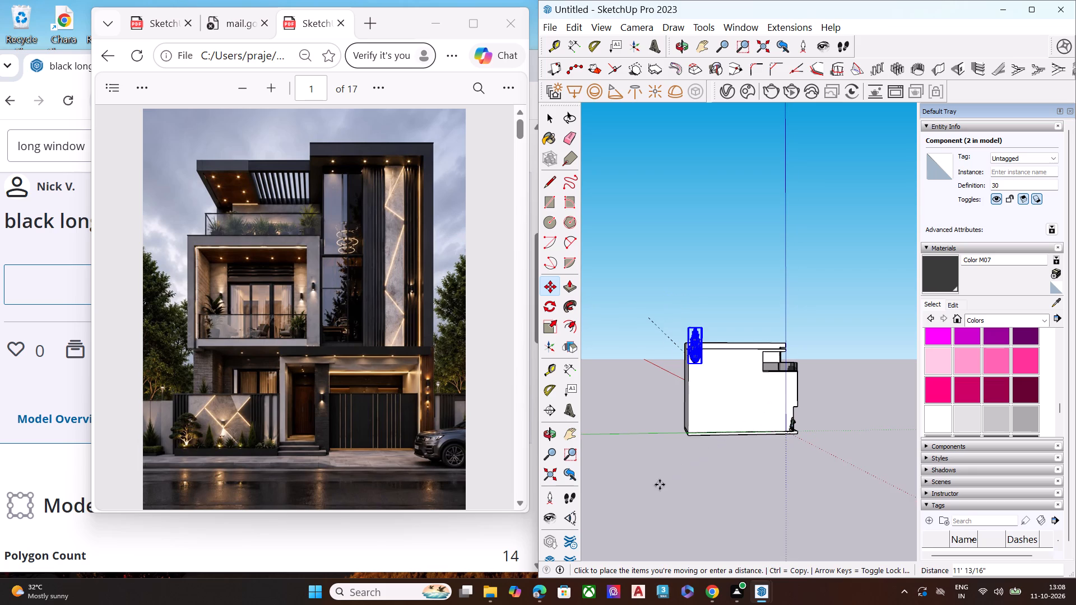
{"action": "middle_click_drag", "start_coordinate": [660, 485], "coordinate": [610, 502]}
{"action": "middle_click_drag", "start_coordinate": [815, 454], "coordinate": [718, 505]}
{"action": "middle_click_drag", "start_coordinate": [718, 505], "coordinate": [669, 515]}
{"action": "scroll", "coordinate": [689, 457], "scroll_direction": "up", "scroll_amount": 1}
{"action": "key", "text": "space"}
Move the conifer tree component about 134' 7" onto the open ground near the house's front corner.
{"action": "middle_click_drag", "start_coordinate": [831, 438], "coordinate": [794, 444]}
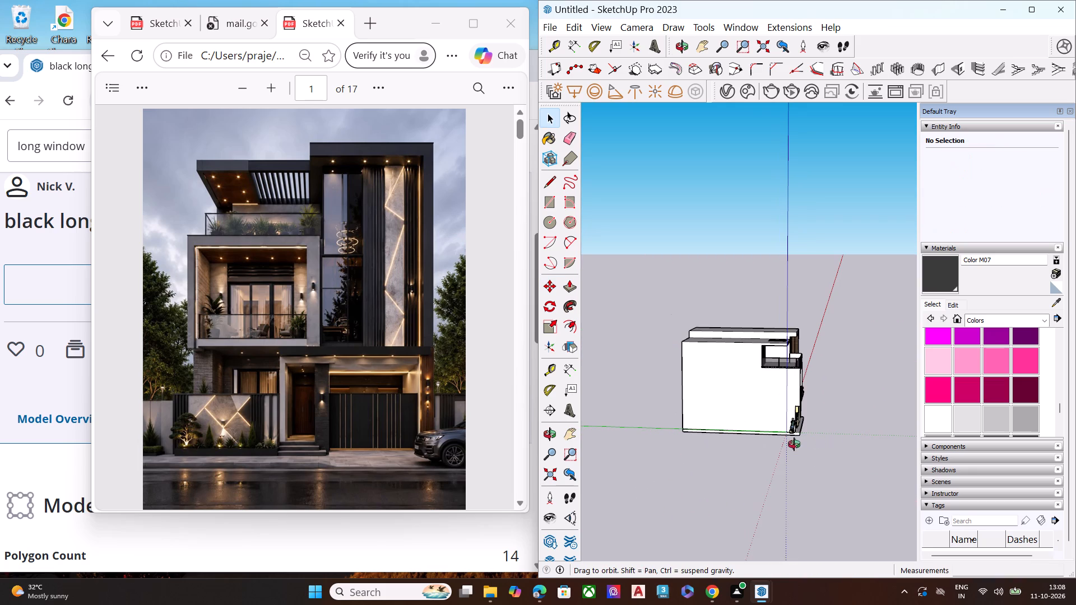
{"action": "middle_click_drag", "start_coordinate": [794, 444], "coordinate": [756, 447]}
{"action": "scroll", "coordinate": [776, 369], "scroll_direction": "down", "scroll_amount": 14}
{"action": "scroll", "coordinate": [808, 371], "scroll_direction": "up", "scroll_amount": 1}
{"action": "scroll", "coordinate": [808, 371], "scroll_direction": "down", "scroll_amount": 13}
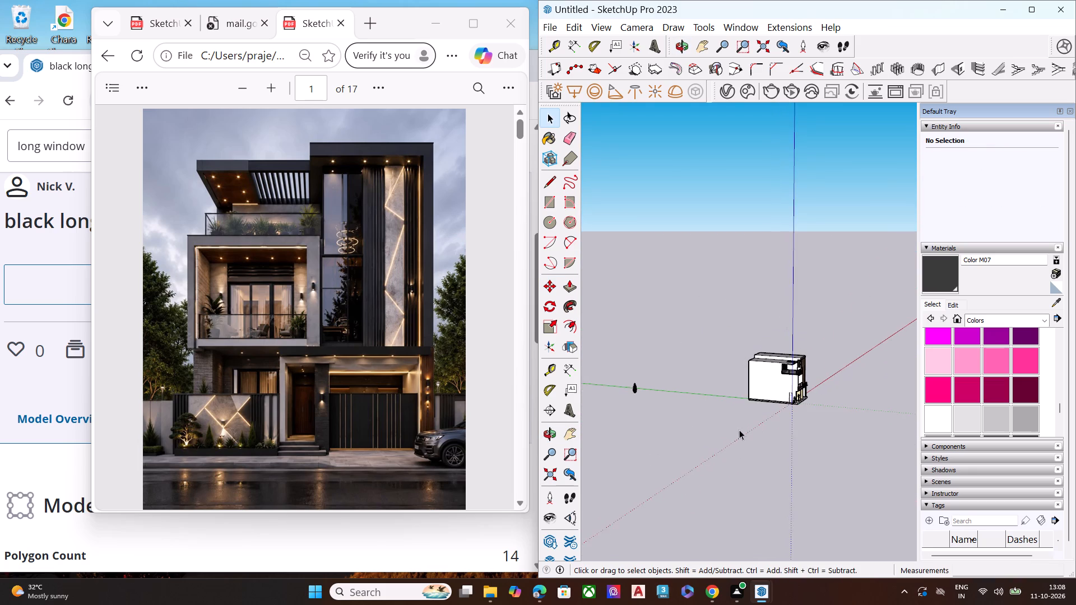
{"action": "scroll", "coordinate": [649, 374], "scroll_direction": "up", "scroll_amount": 12}
{"action": "scroll", "coordinate": [673, 408], "scroll_direction": "down", "scroll_amount": 1}
{"action": "scroll", "coordinate": [673, 408], "scroll_direction": "up", "scroll_amount": 20}
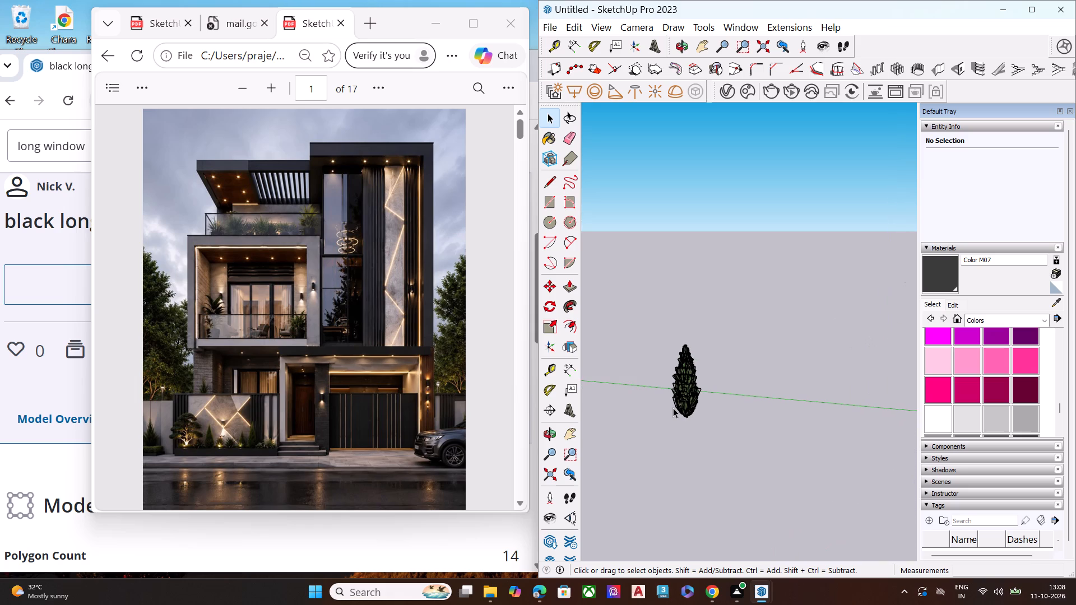
{"action": "left_click_drag", "start_coordinate": [731, 441], "coordinate": [628, 303]}
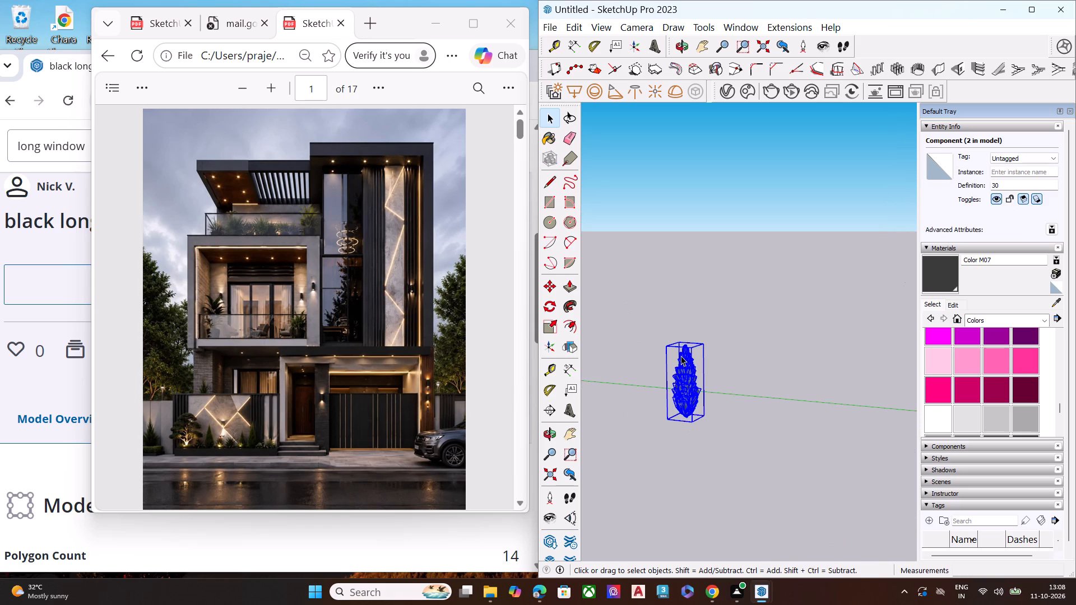
{"action": "key", "text": "m"}
{"action": "left_click", "coordinate": [704, 420]}
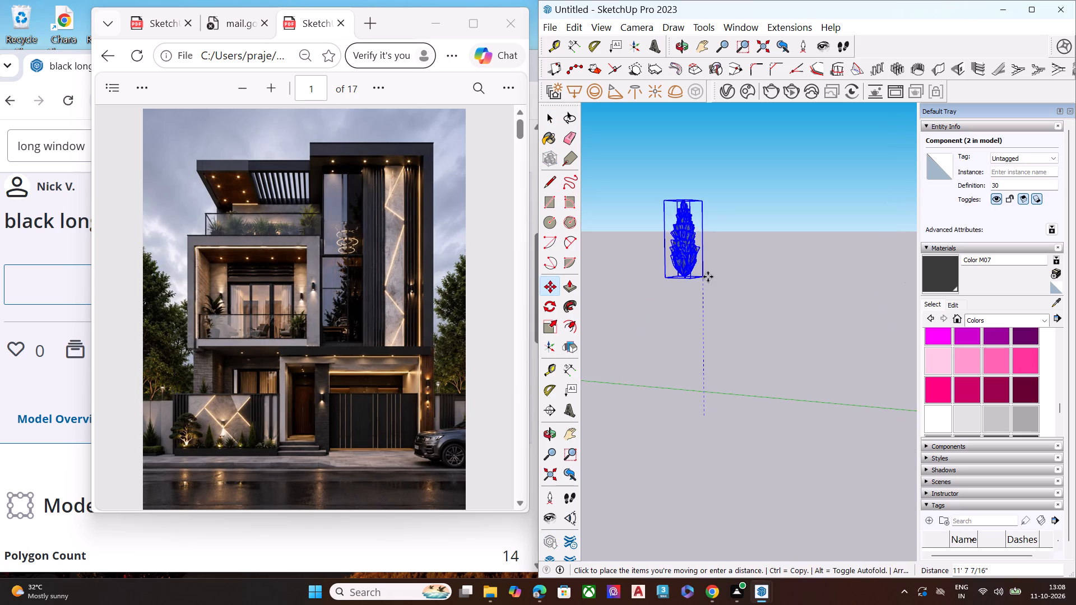
{"action": "scroll", "coordinate": [715, 361], "scroll_direction": "down", "scroll_amount": 7}
{"action": "scroll", "coordinate": [636, 331], "scroll_direction": "down", "scroll_amount": 6}
{"action": "middle_click_drag", "start_coordinate": [815, 378], "coordinate": [799, 390]}
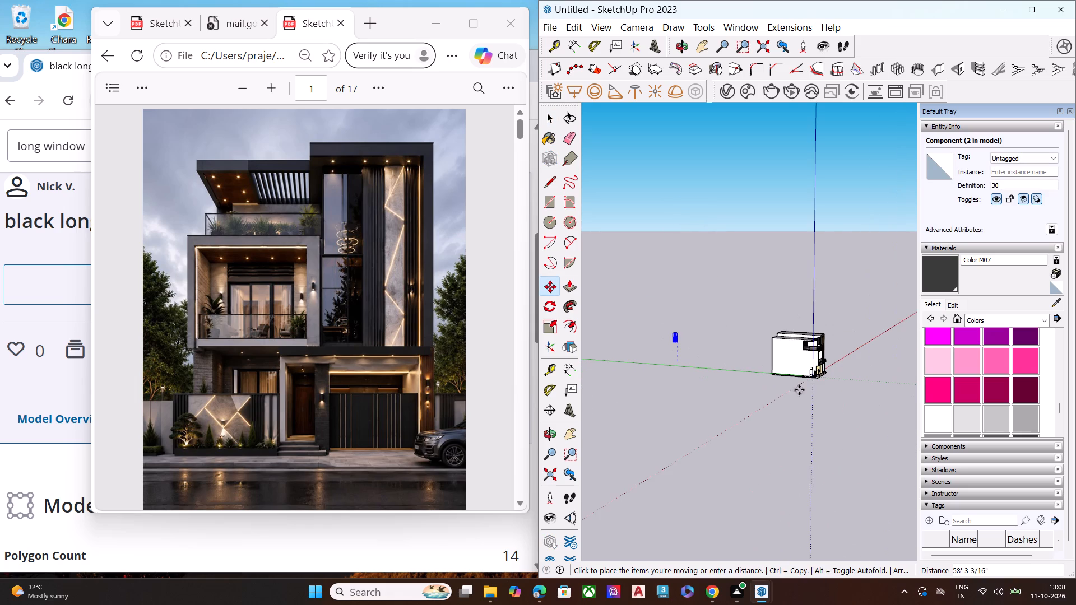
{"action": "middle_click_drag", "start_coordinate": [799, 390], "coordinate": [672, 490]}
{"action": "middle_click_drag", "start_coordinate": [810, 387], "coordinate": [802, 406]}
{"action": "middle_click_drag", "start_coordinate": [802, 406], "coordinate": [768, 452]}
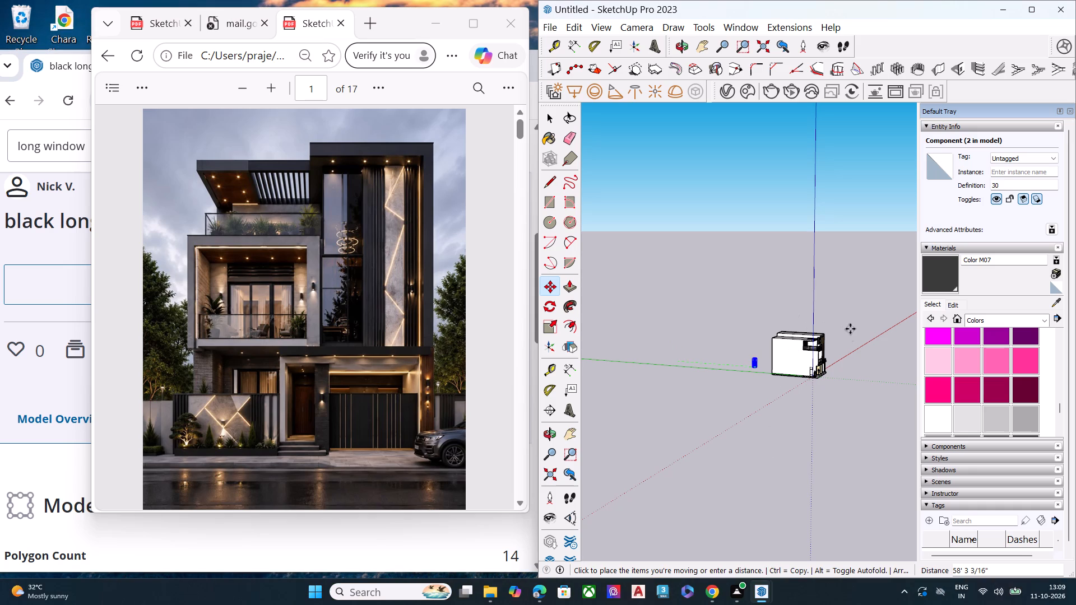
{"action": "middle_click_drag", "start_coordinate": [844, 360], "coordinate": [785, 439]}
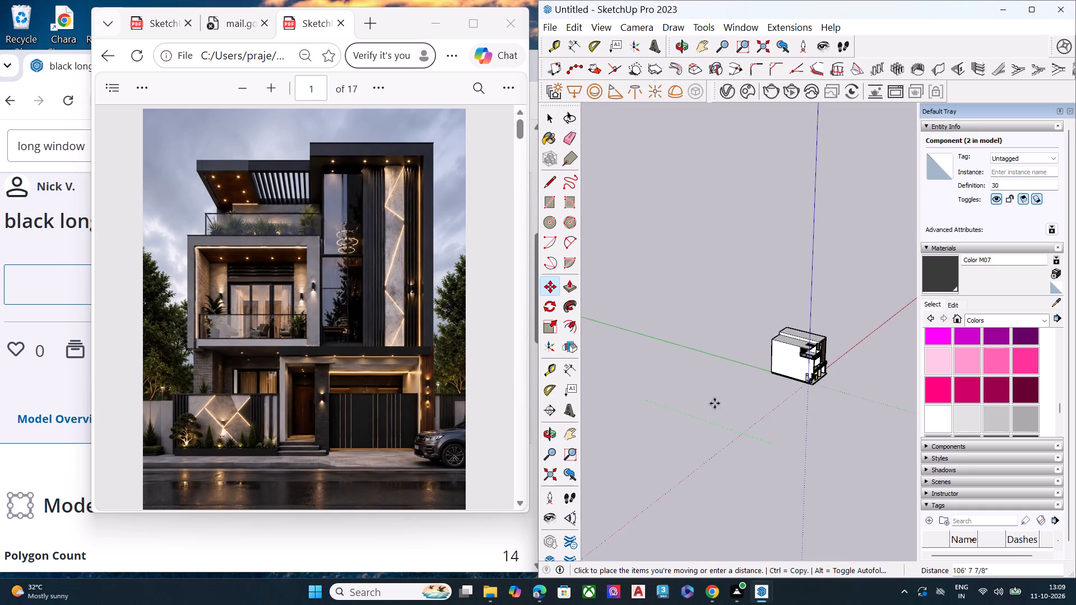
{"action": "middle_click_drag", "start_coordinate": [811, 392], "coordinate": [668, 424]}
{"action": "scroll", "coordinate": [752, 405], "scroll_direction": "up", "scroll_amount": 8}
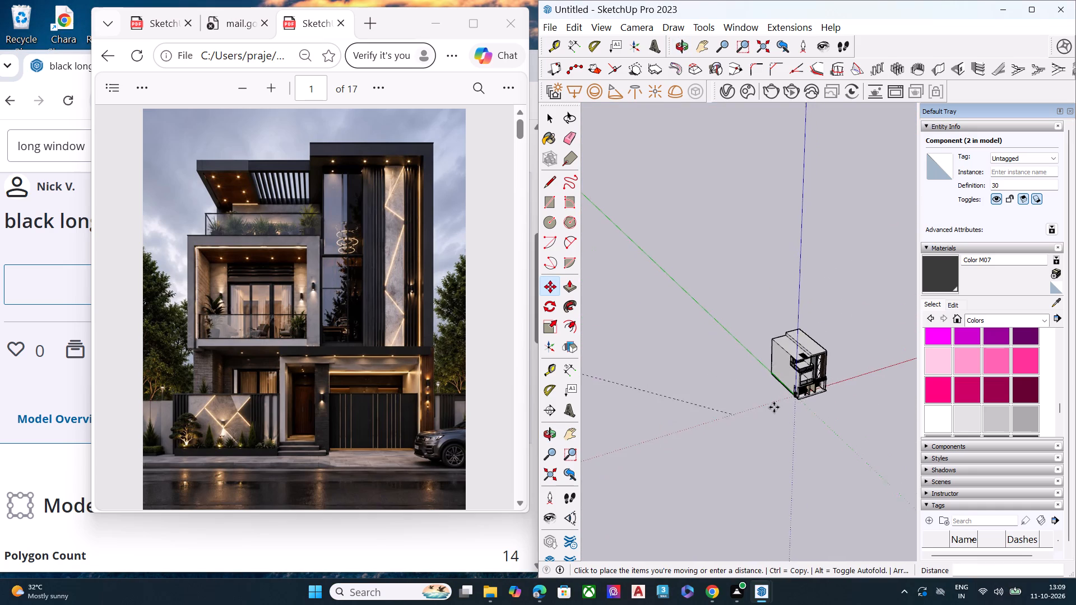
{"action": "scroll", "coordinate": [774, 407], "scroll_direction": "up", "scroll_amount": 2}
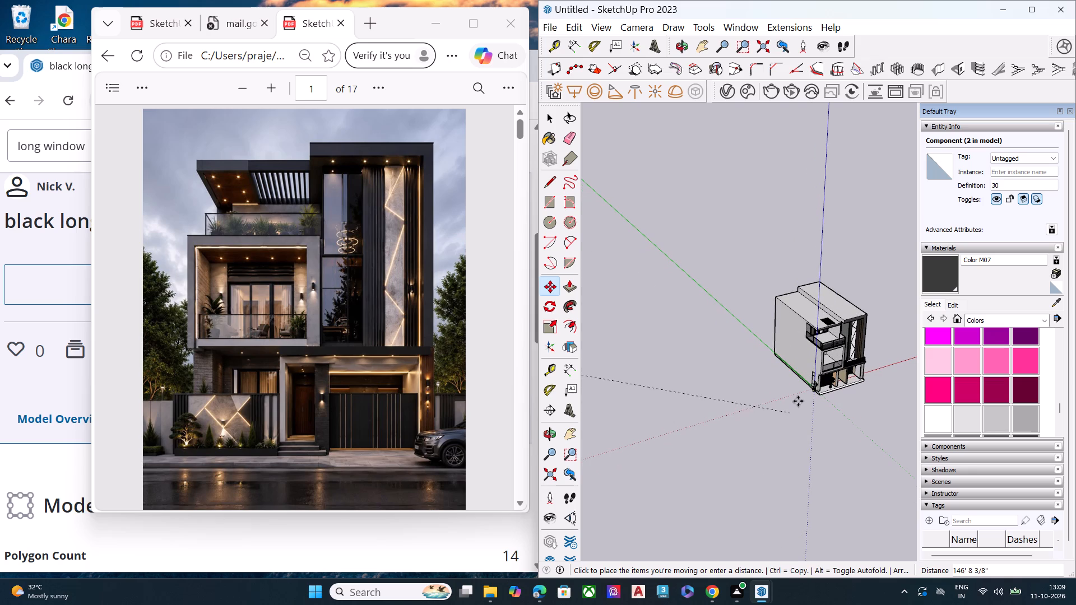
{"action": "scroll", "coordinate": [798, 401], "scroll_direction": "up", "scroll_amount": 7}
{"action": "scroll", "coordinate": [729, 357], "scroll_direction": "down", "scroll_amount": 8}
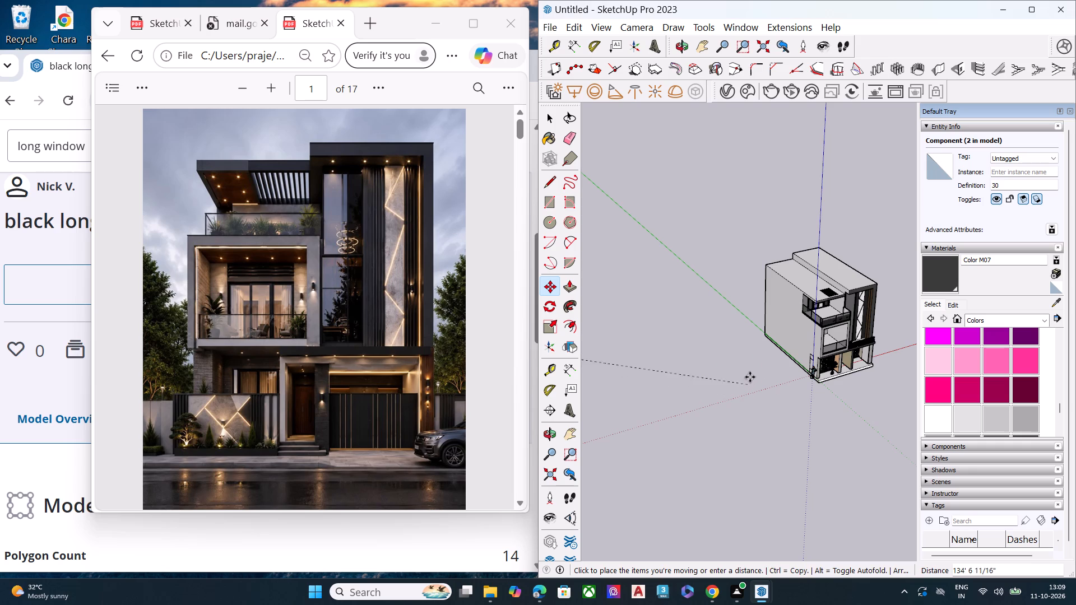
{"action": "left_click", "coordinate": [750, 376]}
Scale the tree wider, by 1.50 along the red axis and about 1.8 along the green axis.
{"action": "scroll", "coordinate": [742, 370], "scroll_direction": "up", "scroll_amount": 9}
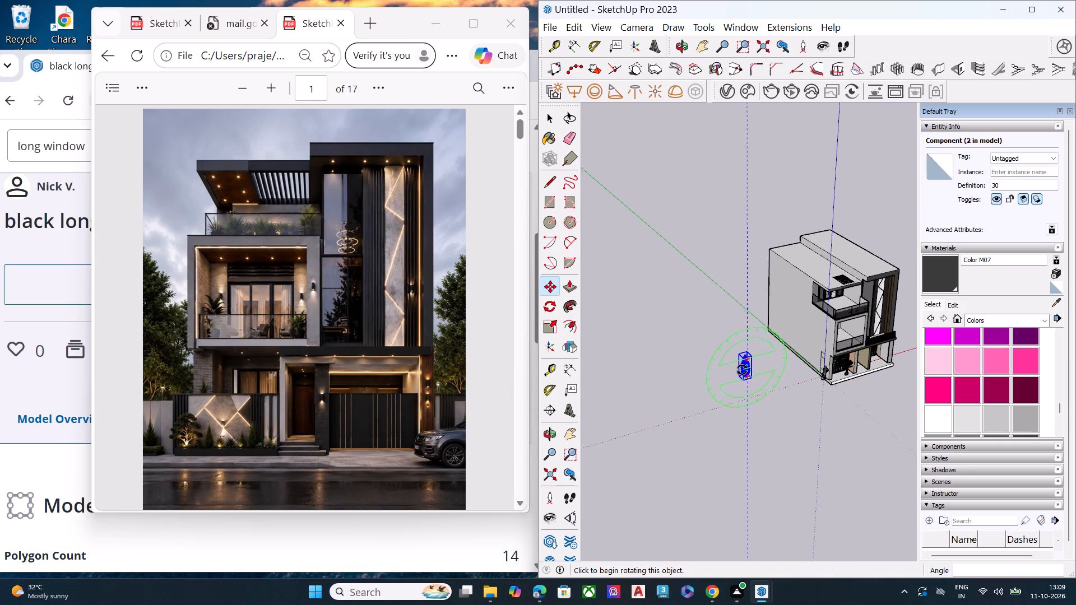
{"action": "scroll", "coordinate": [742, 370], "scroll_direction": "up", "scroll_amount": 9}
{"action": "key", "text": "space"}
{"action": "key", "text": "s"}
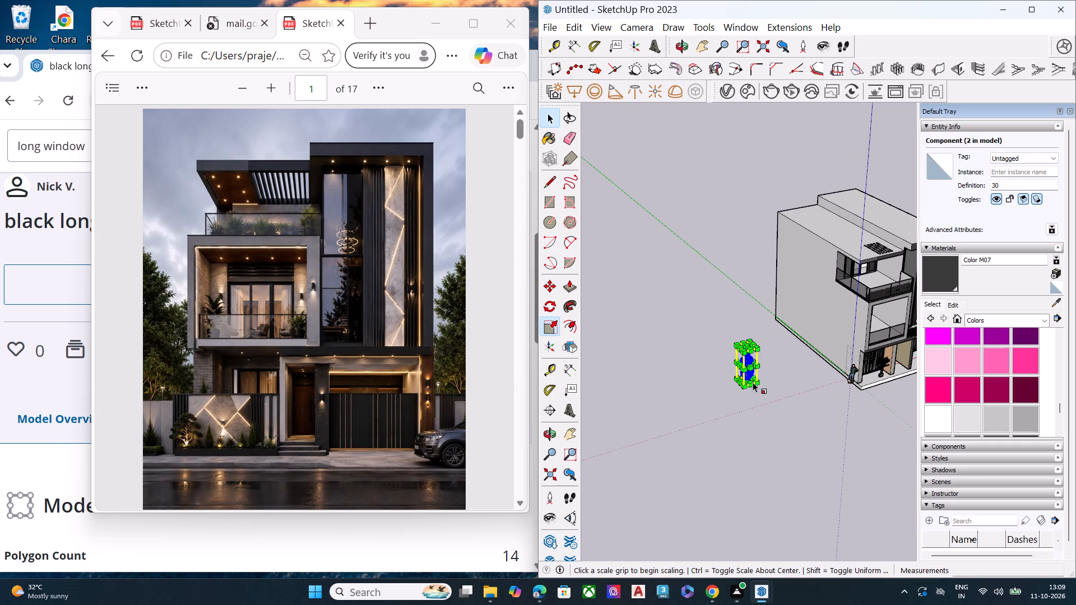
{"action": "scroll", "coordinate": [740, 364], "scroll_direction": "up", "scroll_amount": 17}
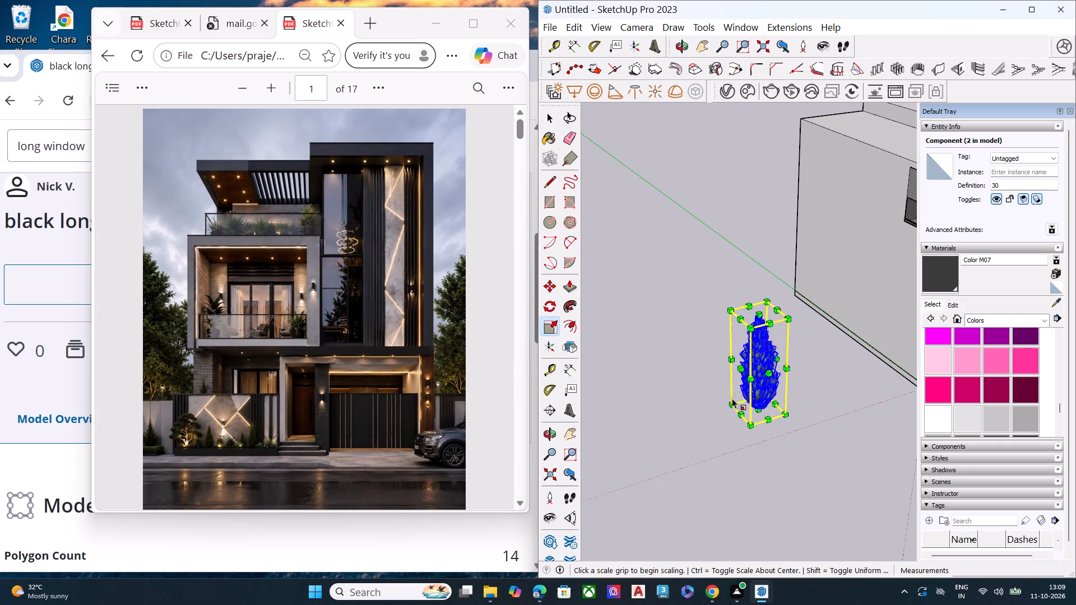
{"action": "left_click", "coordinate": [741, 370]}
{"action": "left_click", "coordinate": [722, 375]}
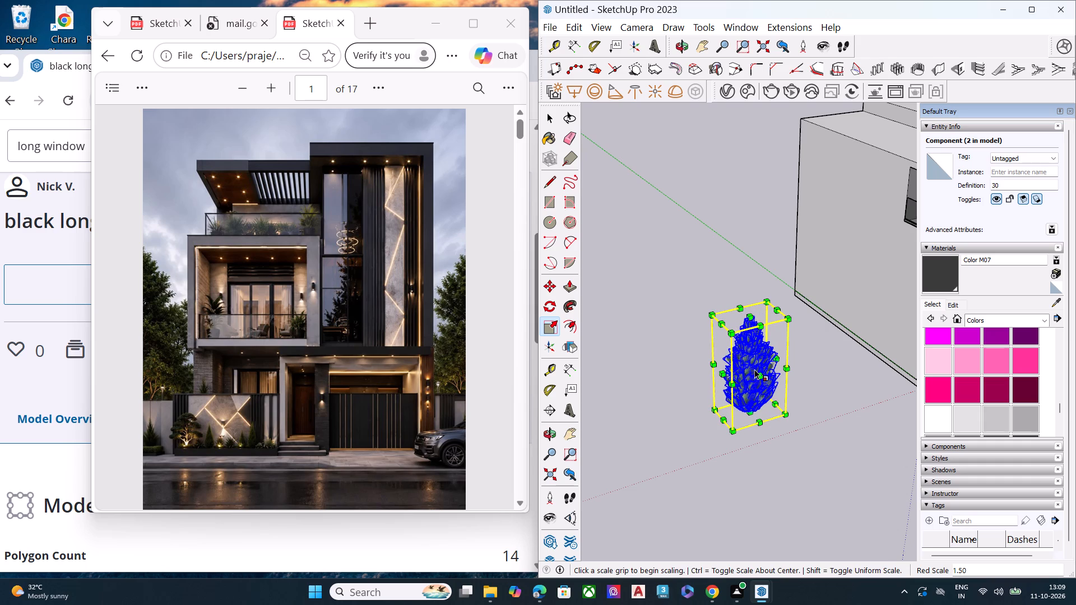
{"action": "left_click", "coordinate": [755, 369]}
{"action": "left_click", "coordinate": [762, 380]}
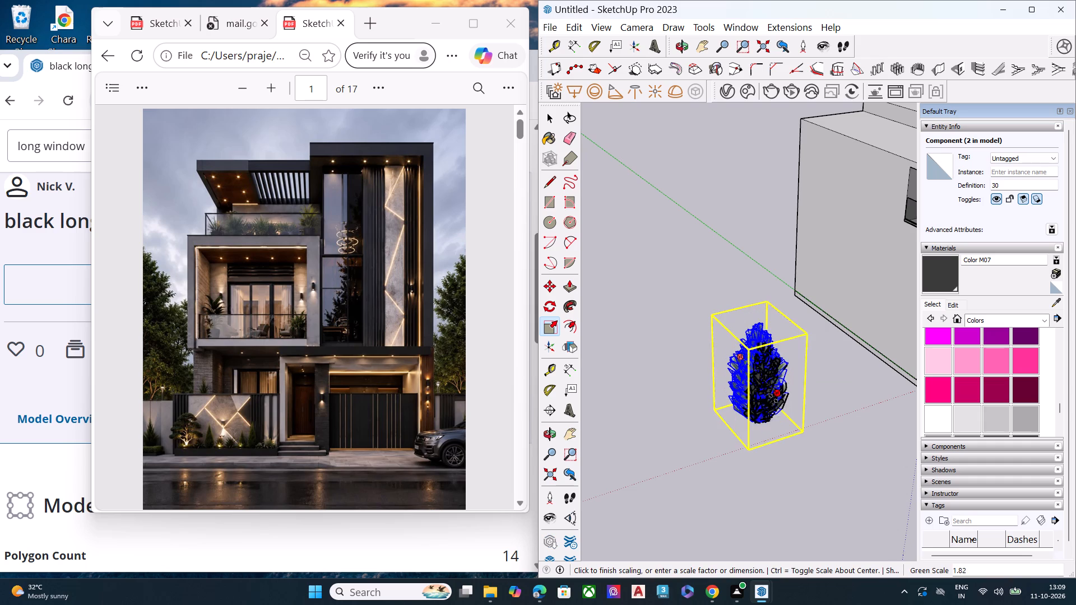
{"action": "left_click", "coordinate": [773, 398]}
Scale the tree taller by about 2.19 along the blue axis.
{"action": "key", "text": "space"}
{"action": "left_click", "coordinate": [767, 337]}
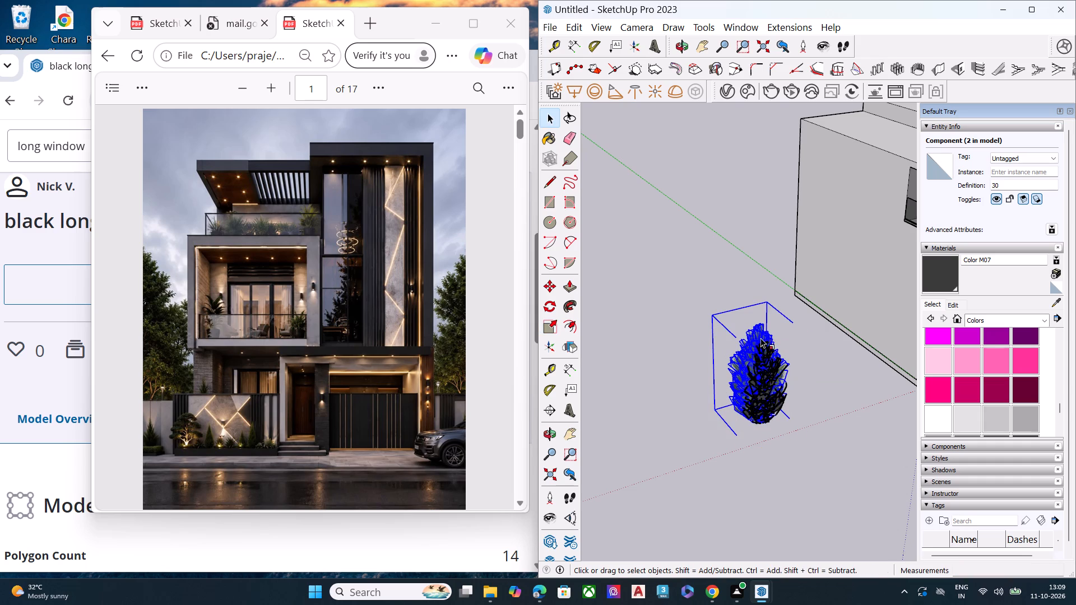
{"action": "key", "text": "s"}
{"action": "left_click", "coordinate": [758, 325]}
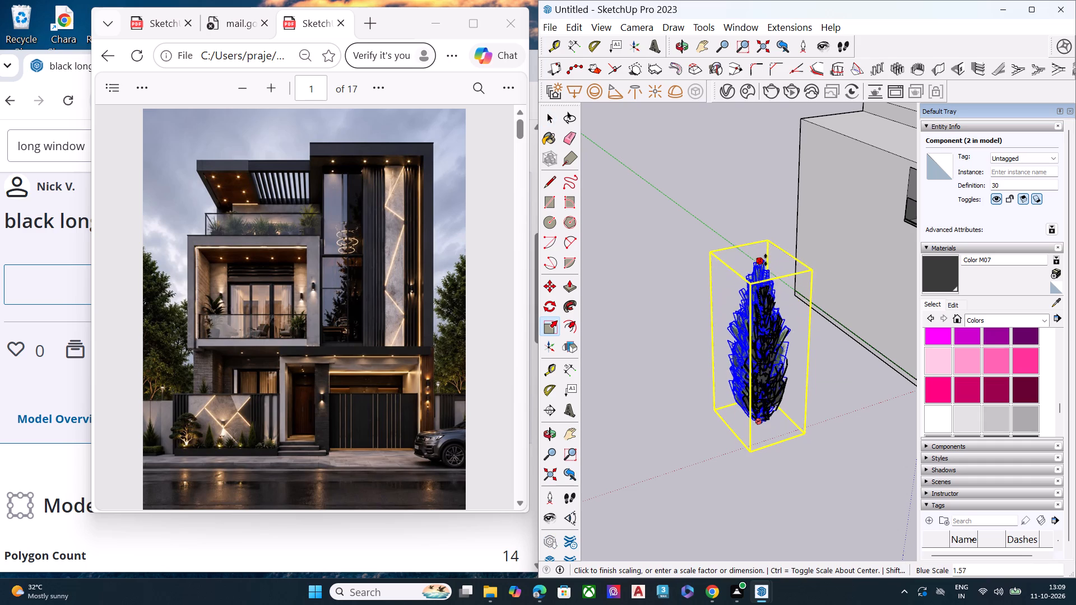
{"action": "left_click", "coordinate": [767, 189]}
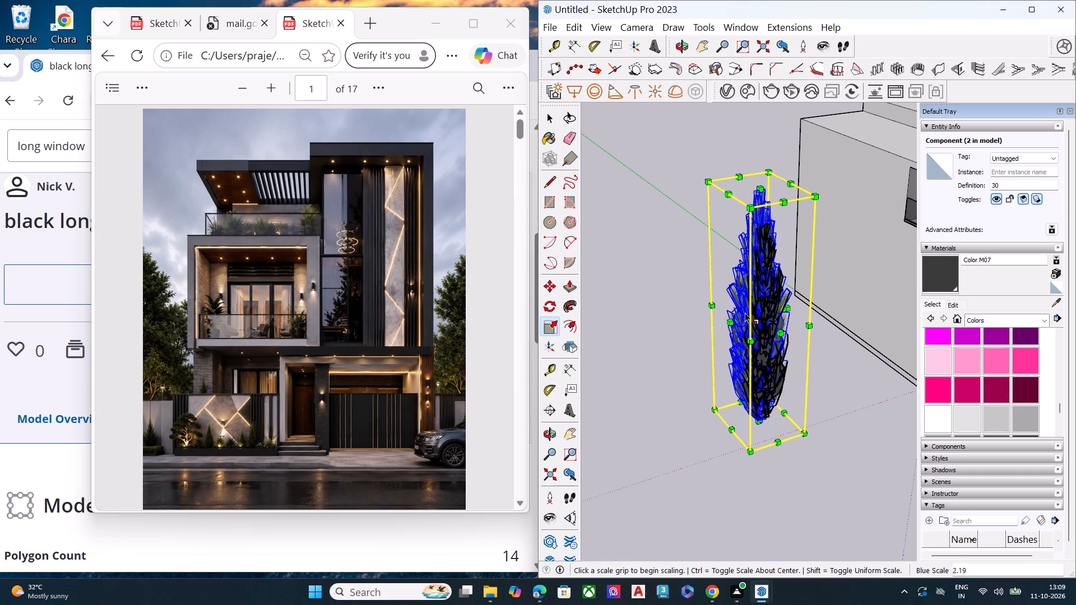
Widen the tree further, scaling it by 1.50 along the red axis and about 1.50 along the green axis.
{"action": "left_click", "coordinate": [729, 324]}
{"action": "left_click", "coordinate": [703, 332]}
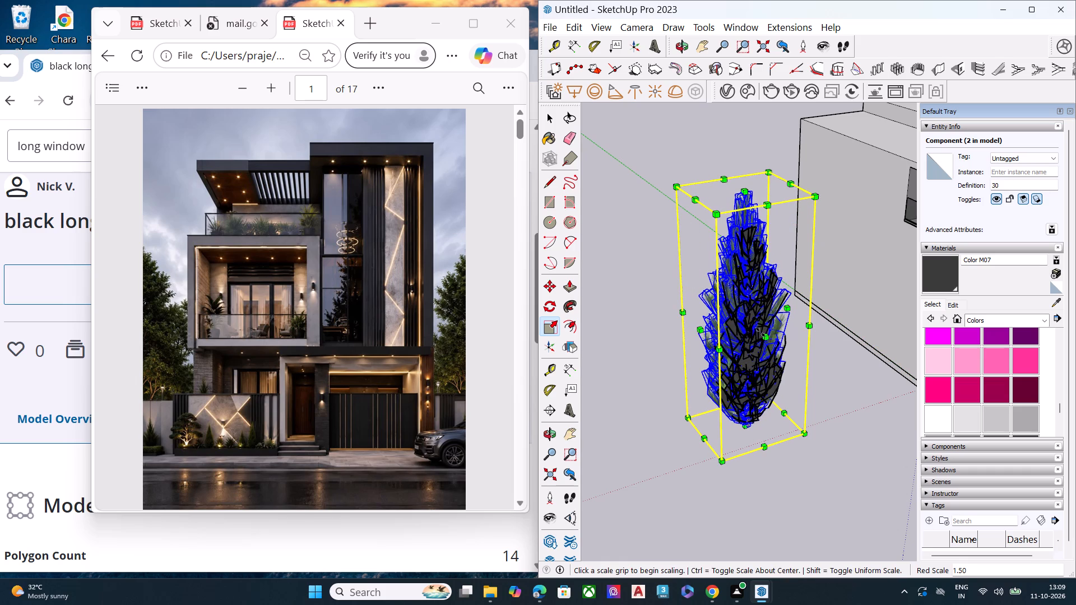
{"action": "left_click", "coordinate": [763, 334]}
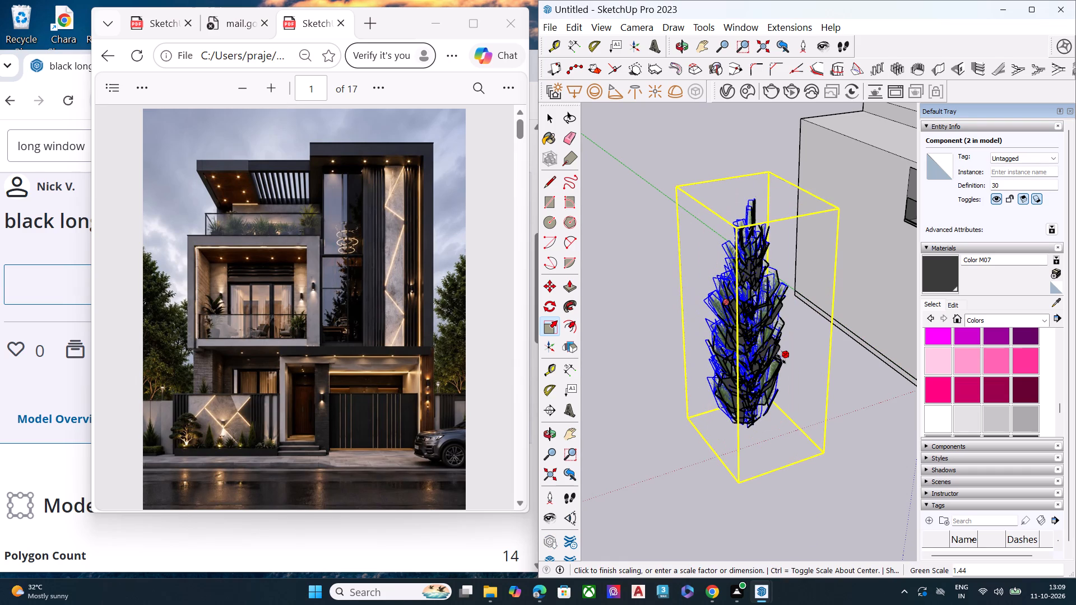
{"action": "key", "text": "Escape"}
{"action": "scroll", "coordinate": [755, 332], "scroll_direction": "up", "scroll_amount": 5}
{"action": "left_click", "coordinate": [776, 344]}
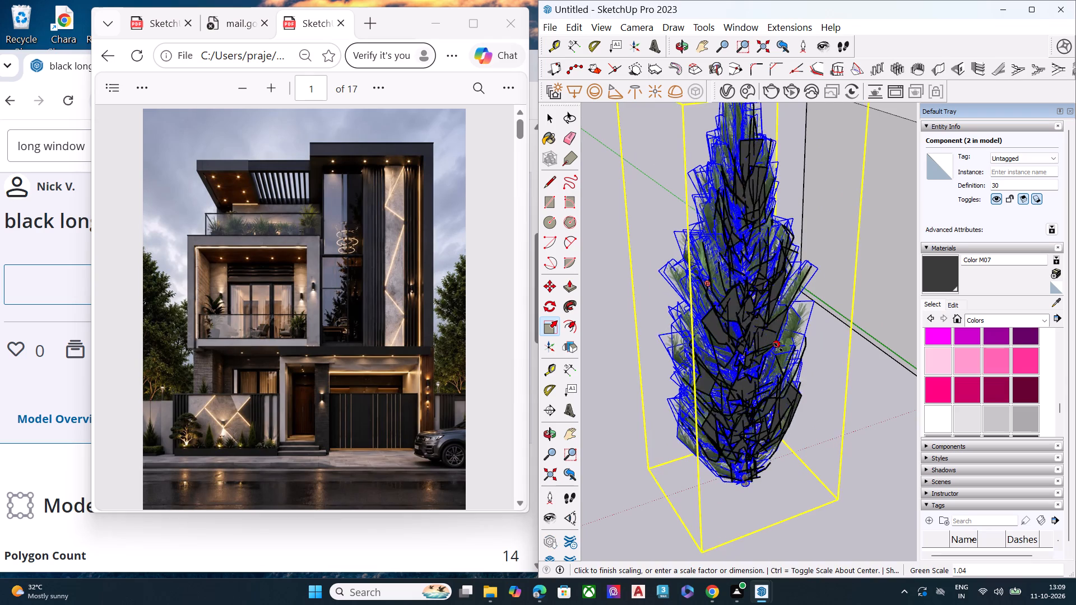
{"action": "left_click", "coordinate": [806, 393]}
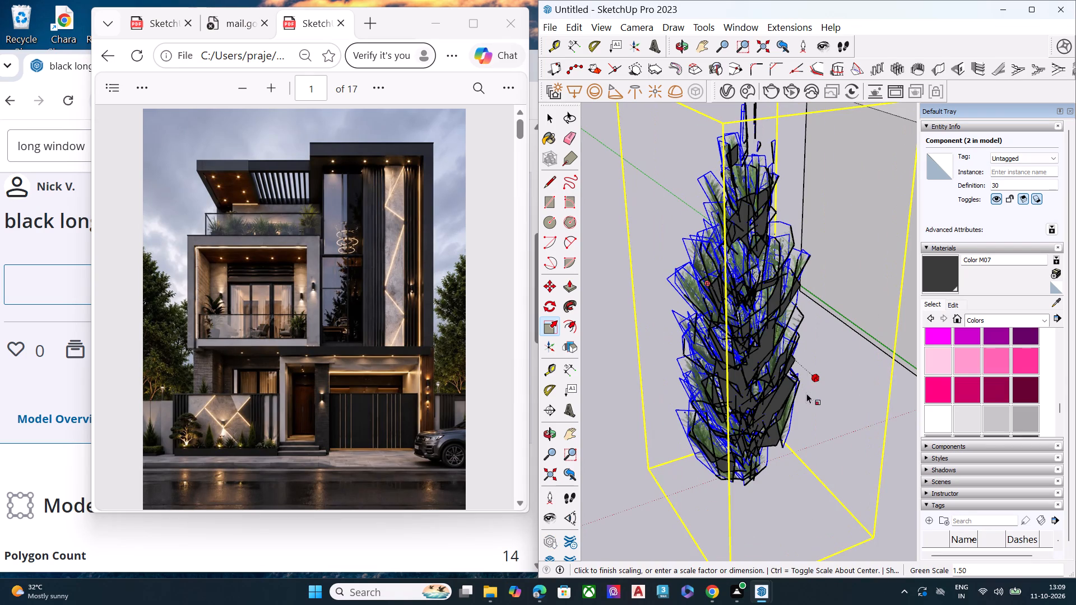
{"action": "left_click", "coordinate": [827, 307]}
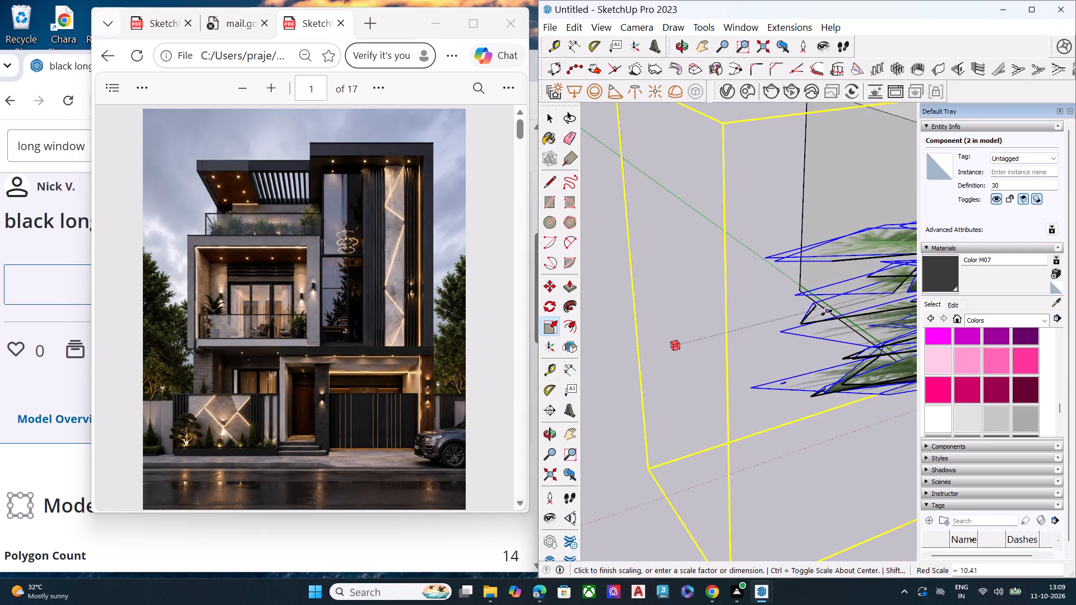
{"action": "key", "text": "Escape"}
Enlarge the tree again, scaling its height by 1.59 along the blue axis and its width by 2.00 along the red axis.
{"action": "scroll", "coordinate": [732, 319], "scroll_direction": "down", "scroll_amount": 17}
{"action": "middle_click_drag", "start_coordinate": [827, 395], "coordinate": [634, 308]}
{"action": "scroll", "coordinate": [732, 343], "scroll_direction": "down", "scroll_amount": 5}
{"action": "scroll", "coordinate": [652, 234], "scroll_direction": "up", "scroll_amount": 7}
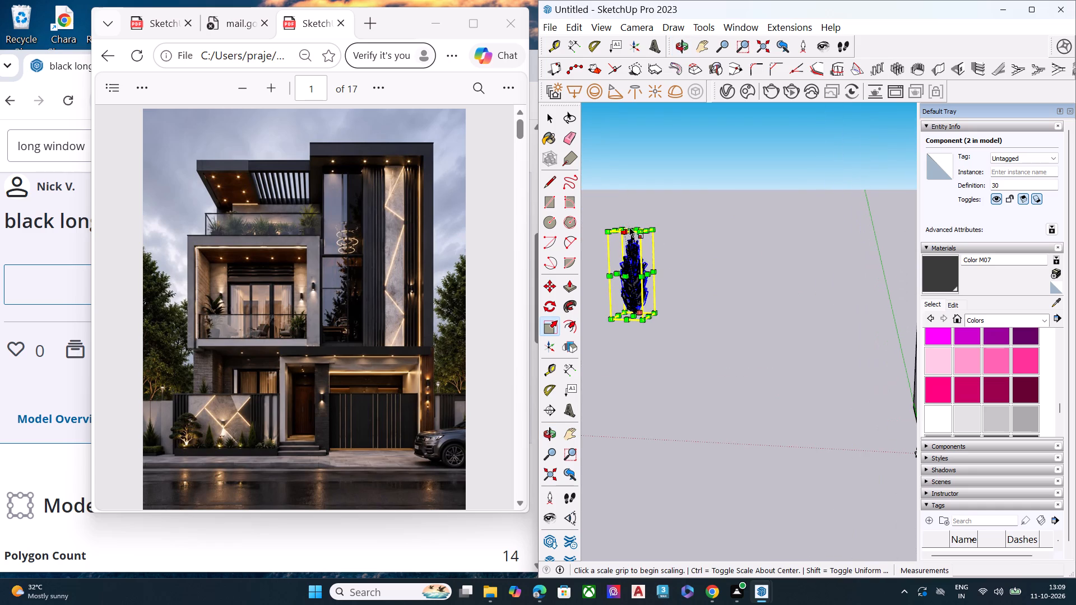
{"action": "left_click", "coordinate": [631, 225]}
{"action": "left_click", "coordinate": [636, 179]}
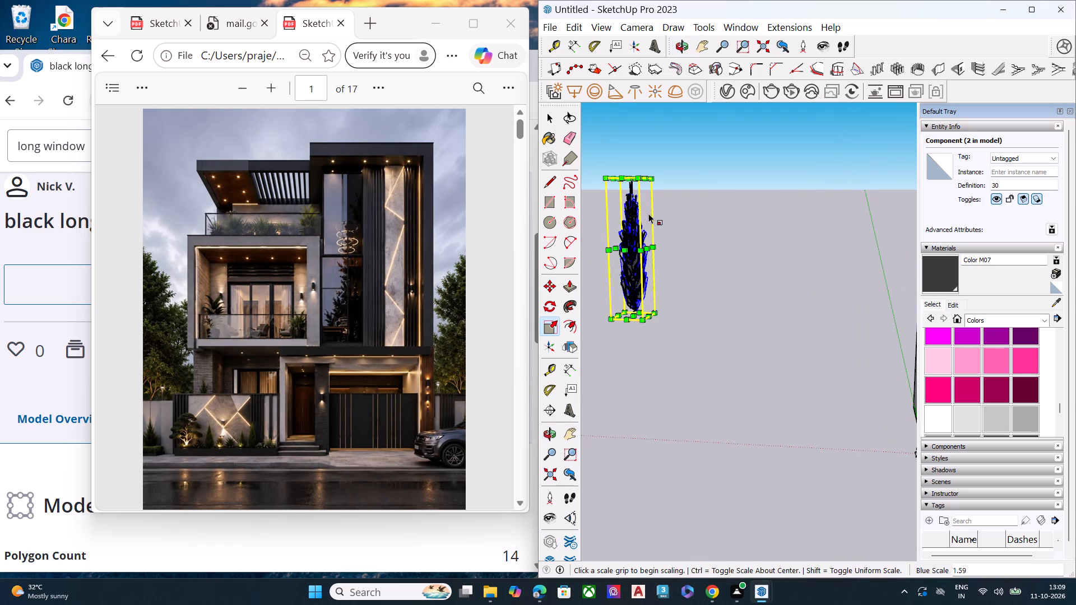
{"action": "left_click", "coordinate": [650, 246]}
{"action": "left_click", "coordinate": [676, 256]}
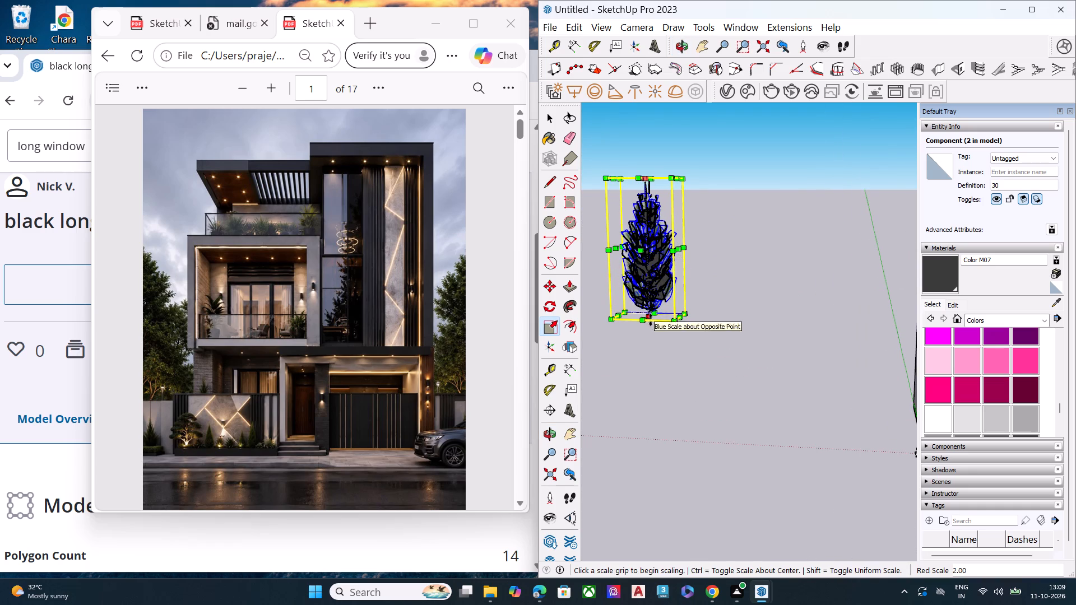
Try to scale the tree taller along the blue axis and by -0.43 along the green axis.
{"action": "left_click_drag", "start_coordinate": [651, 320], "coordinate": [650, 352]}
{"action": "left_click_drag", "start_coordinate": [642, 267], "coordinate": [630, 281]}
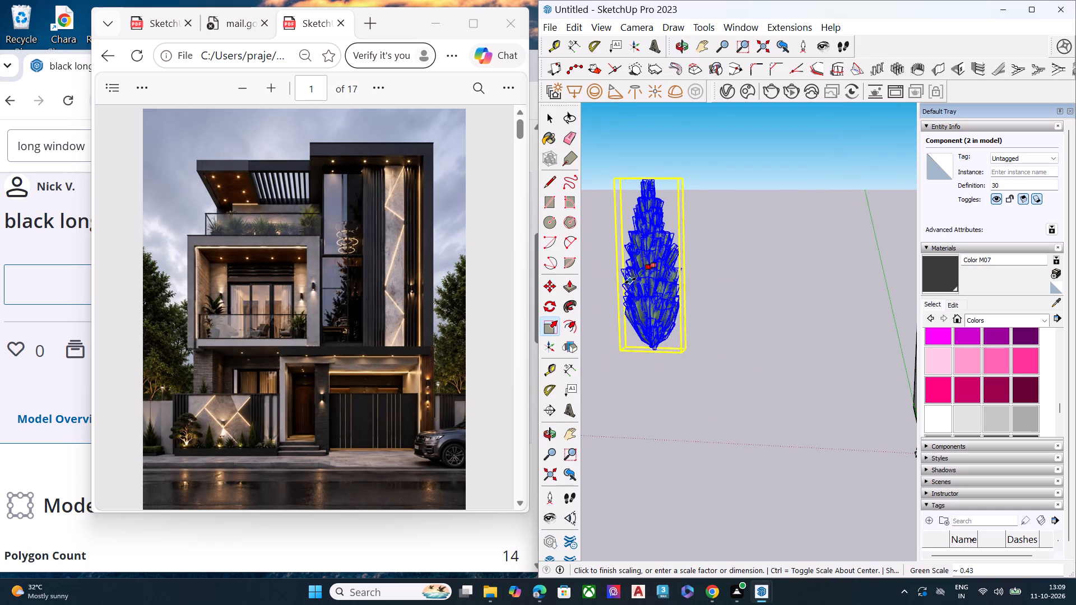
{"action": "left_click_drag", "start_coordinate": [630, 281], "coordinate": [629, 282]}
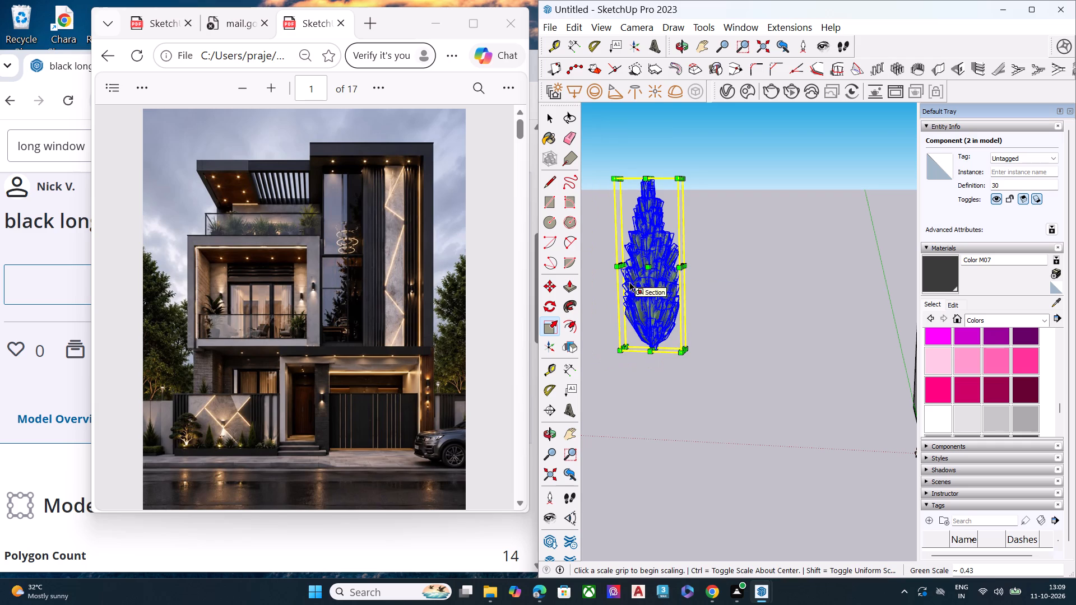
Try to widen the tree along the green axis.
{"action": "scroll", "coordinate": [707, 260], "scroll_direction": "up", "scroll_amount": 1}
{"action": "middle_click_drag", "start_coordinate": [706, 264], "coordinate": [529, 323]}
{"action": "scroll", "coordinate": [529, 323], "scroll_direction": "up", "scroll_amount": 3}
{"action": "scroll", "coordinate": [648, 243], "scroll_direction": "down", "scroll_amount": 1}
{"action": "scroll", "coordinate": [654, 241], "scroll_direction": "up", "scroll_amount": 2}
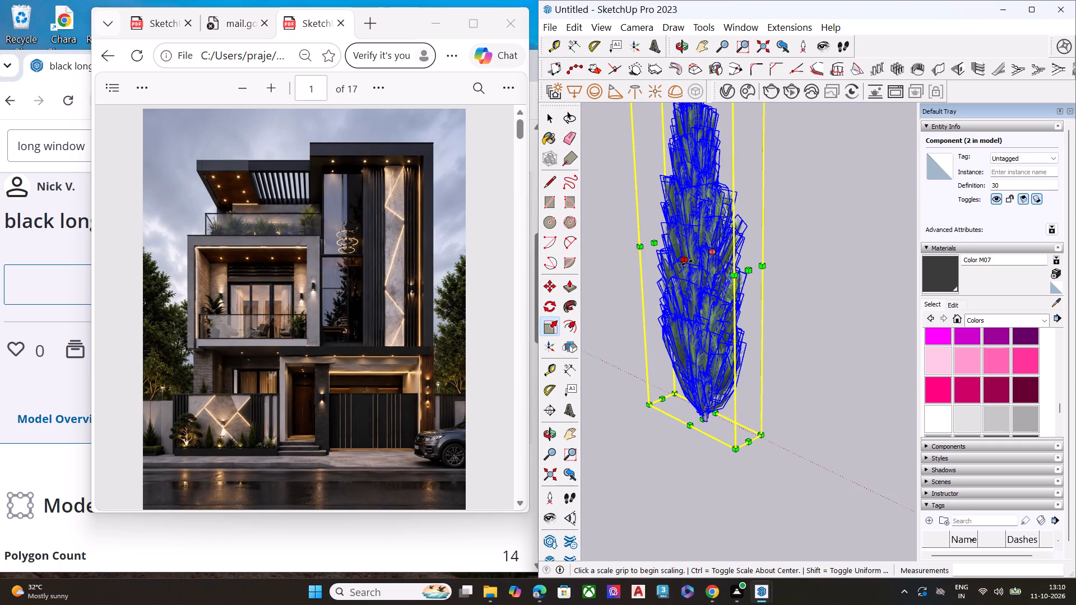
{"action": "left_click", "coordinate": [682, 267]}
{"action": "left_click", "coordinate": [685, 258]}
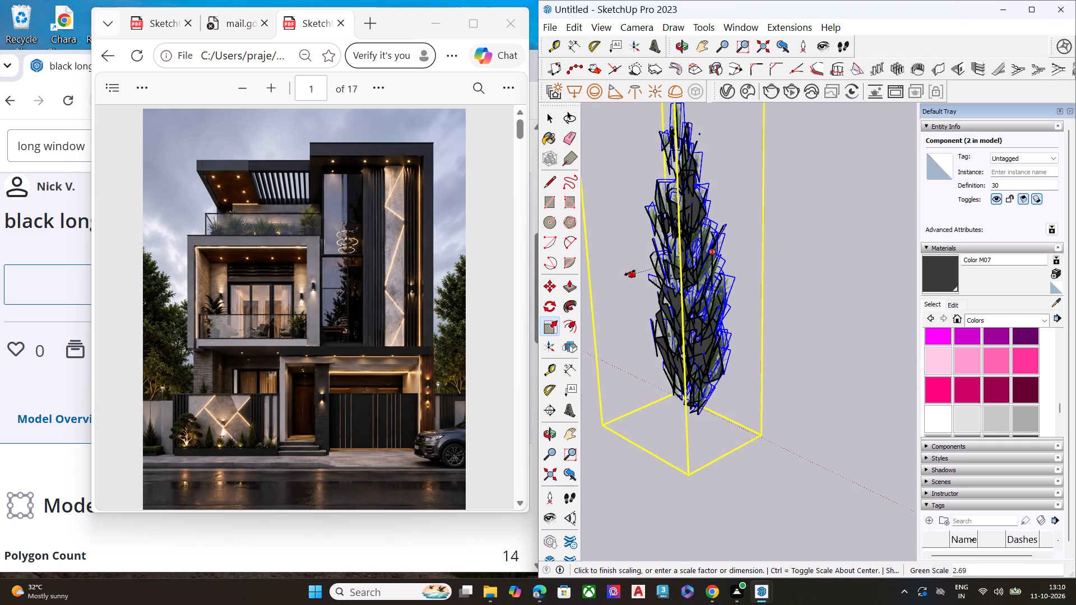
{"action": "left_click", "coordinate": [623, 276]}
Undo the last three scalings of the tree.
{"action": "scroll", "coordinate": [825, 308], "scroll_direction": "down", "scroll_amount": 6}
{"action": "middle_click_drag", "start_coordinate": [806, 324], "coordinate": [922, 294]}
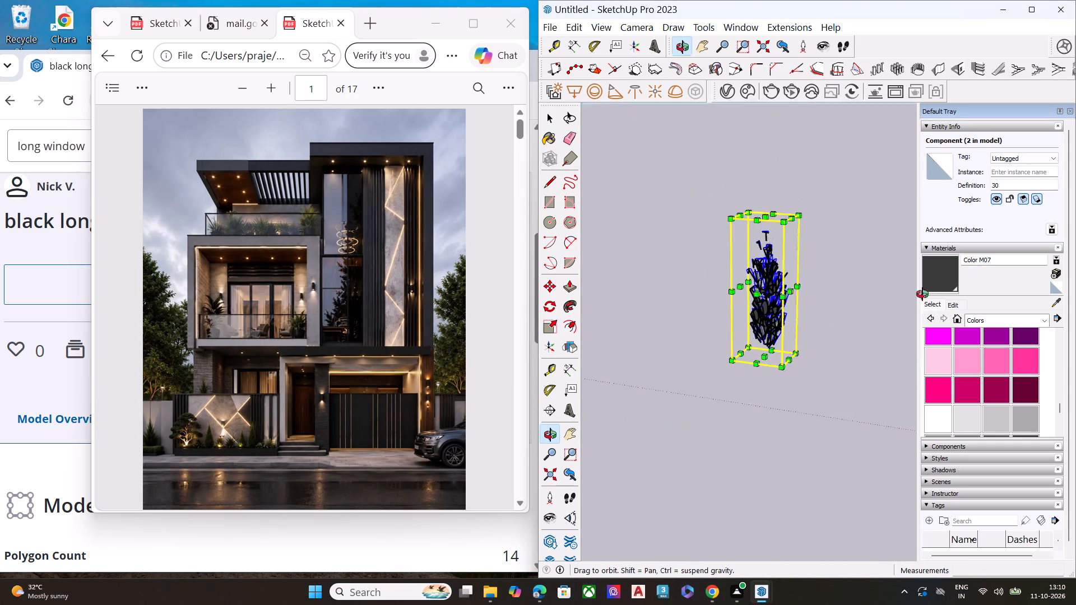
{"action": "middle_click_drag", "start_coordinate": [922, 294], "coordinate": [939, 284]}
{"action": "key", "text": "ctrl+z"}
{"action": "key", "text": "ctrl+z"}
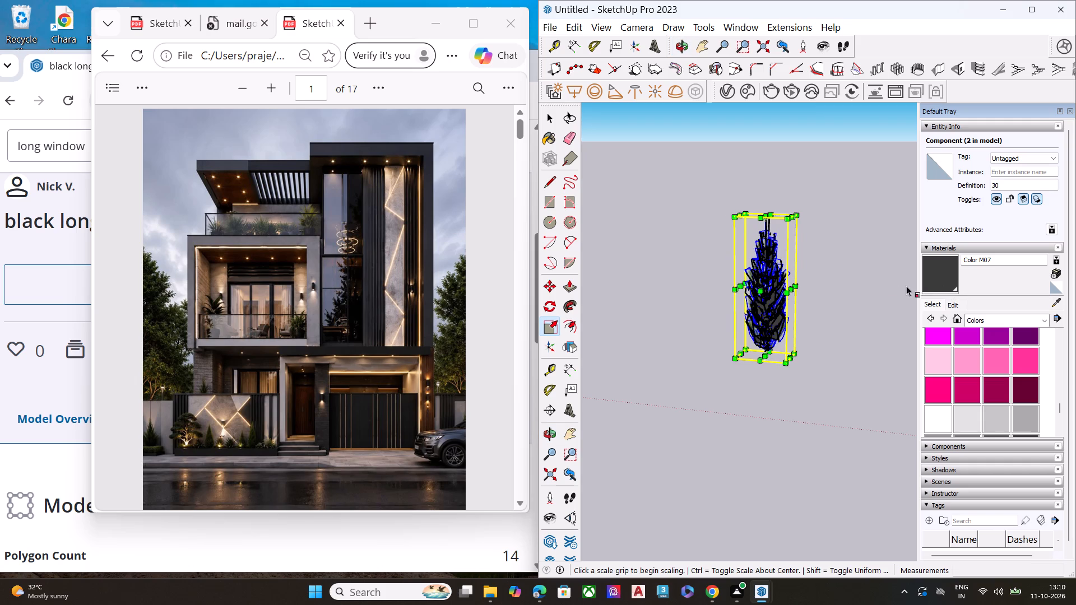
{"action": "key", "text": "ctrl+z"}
Move the tree about 63' 2" by its lower corner to the front corner of the house.
{"action": "scroll", "coordinate": [734, 266], "scroll_direction": "down", "scroll_amount": 1}
{"action": "key", "text": "m"}
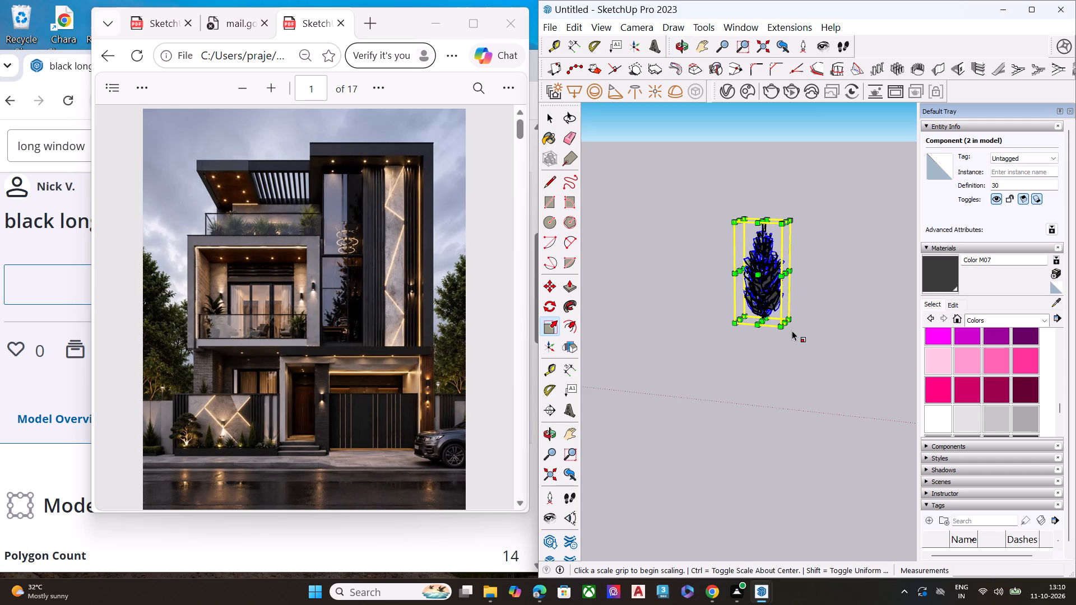
{"action": "key", "text": "m"}
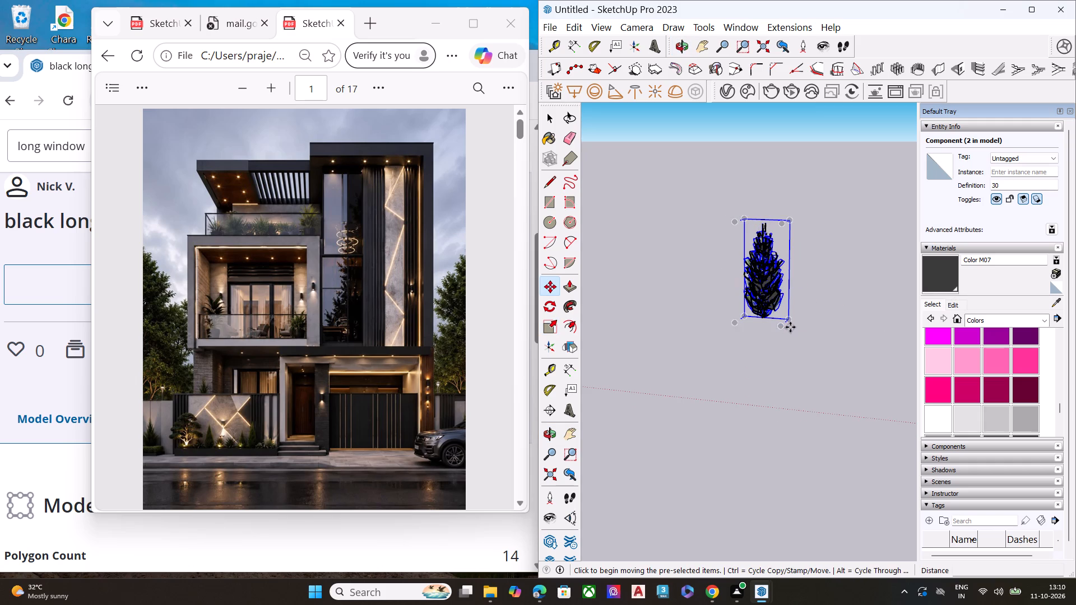
{"action": "left_click", "coordinate": [790, 320]}
{"action": "scroll", "coordinate": [734, 299], "scroll_direction": "down", "scroll_amount": 7}
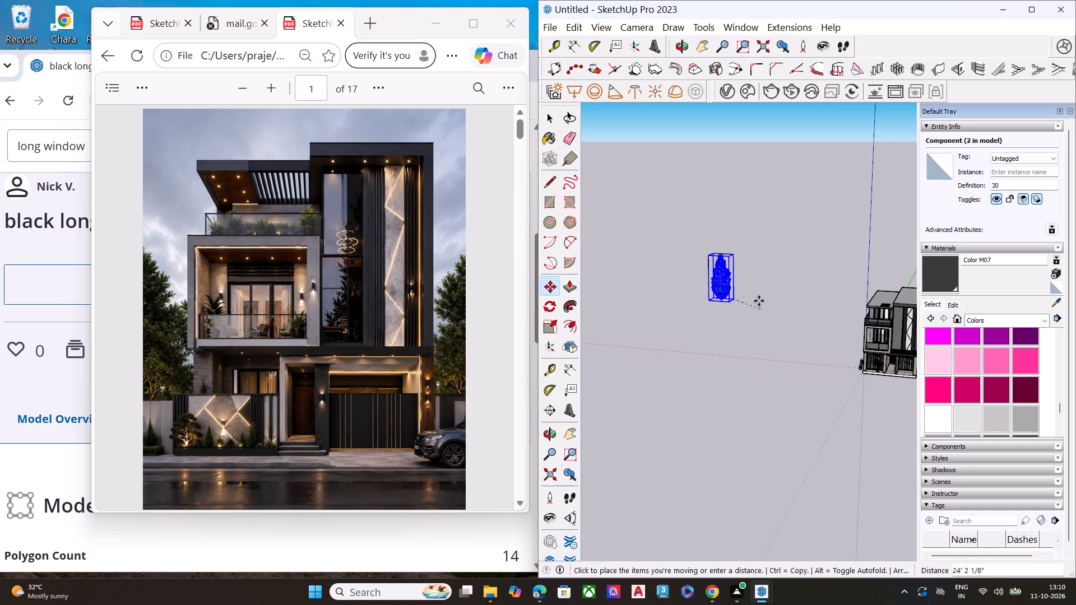
{"action": "scroll", "coordinate": [867, 379], "scroll_direction": "up", "scroll_amount": 12}
{"action": "middle_click_drag", "start_coordinate": [863, 367], "coordinate": [858, 343]}
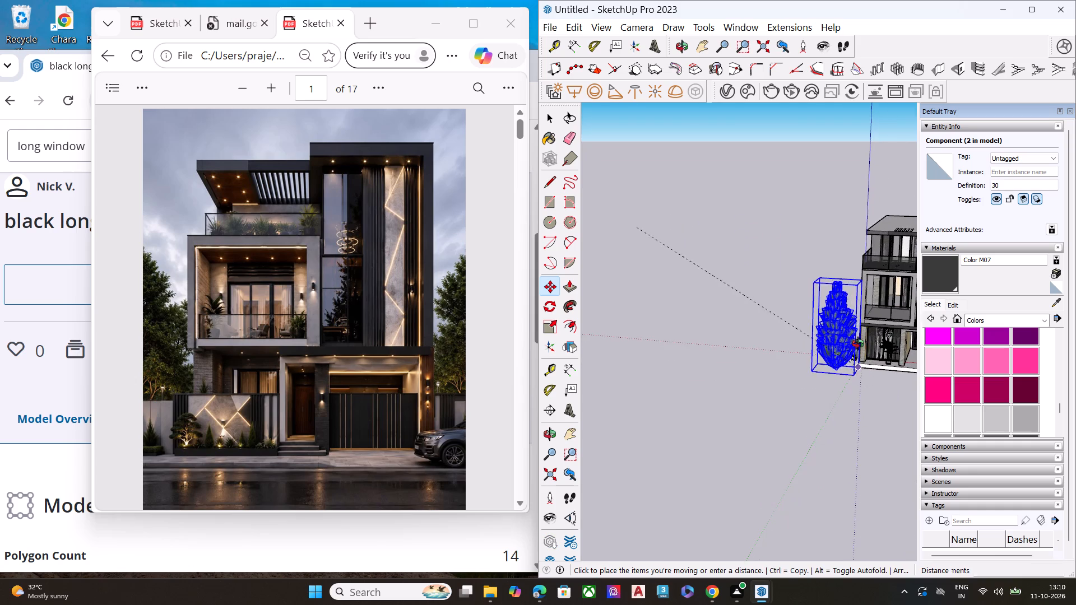
{"action": "middle_click_drag", "start_coordinate": [858, 343], "coordinate": [887, 290]}
{"action": "scroll", "coordinate": [882, 319], "scroll_direction": "up", "scroll_amount": 12}
{"action": "scroll", "coordinate": [838, 375], "scroll_direction": "up", "scroll_amount": 3}
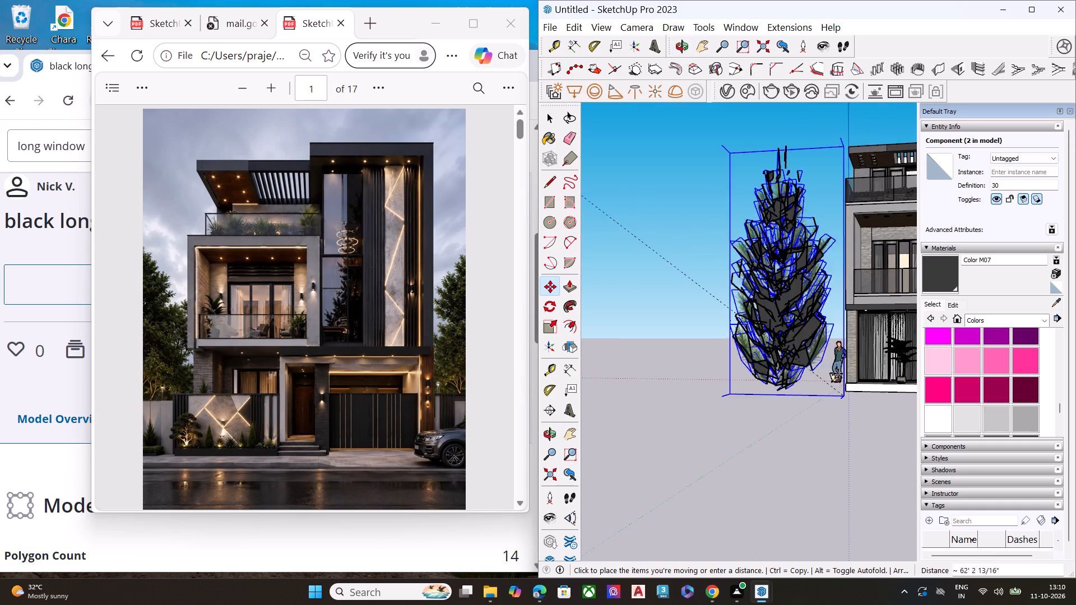
{"action": "scroll", "coordinate": [838, 374], "scroll_direction": "up", "scroll_amount": 8}
{"action": "middle_click_drag", "start_coordinate": [848, 360], "coordinate": [865, 443]}
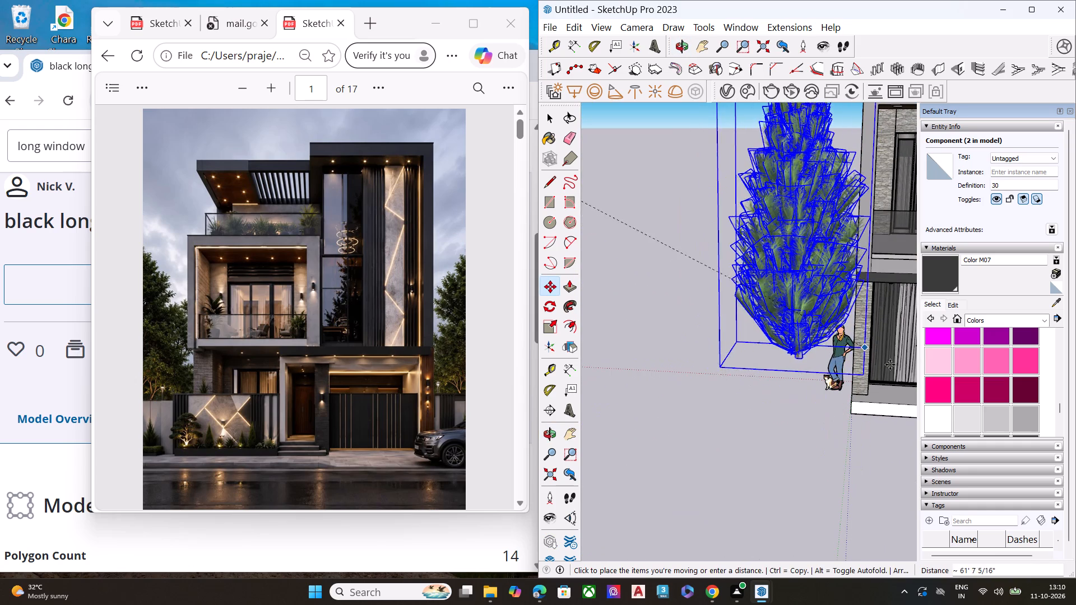
{"action": "left_click", "coordinate": [865, 384]}
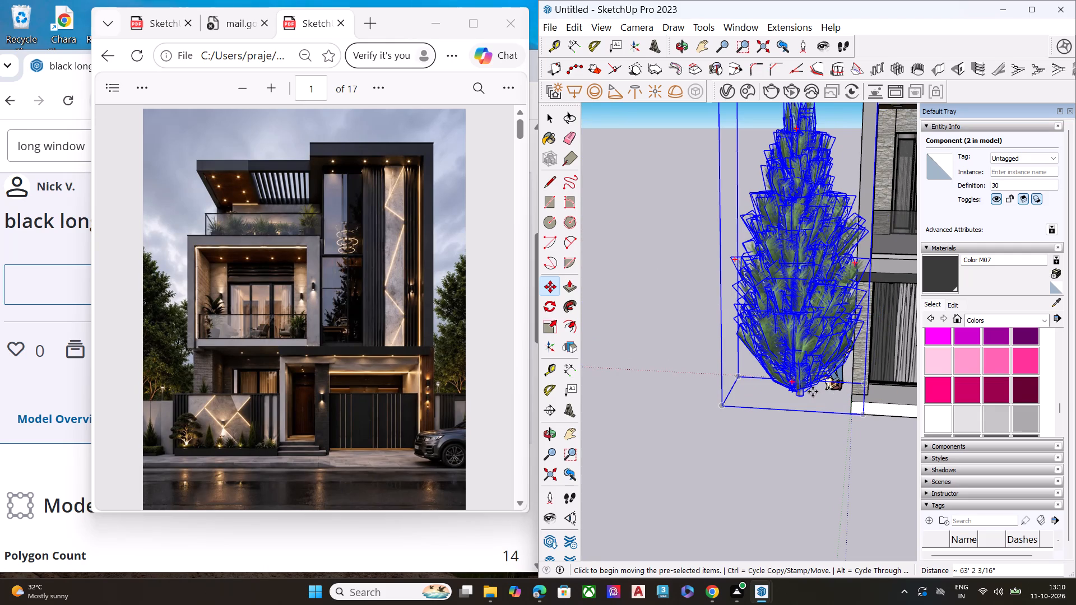
Shift the tree about 5' 5" farther back along the side of the house and clear the selection.
{"action": "middle_click_drag", "start_coordinate": [834, 395], "coordinate": [1017, 424]}
{"action": "scroll", "coordinate": [935, 419], "scroll_direction": "up", "scroll_amount": 1}
{"action": "scroll", "coordinate": [994, 417], "scroll_direction": "down", "scroll_amount": 6}
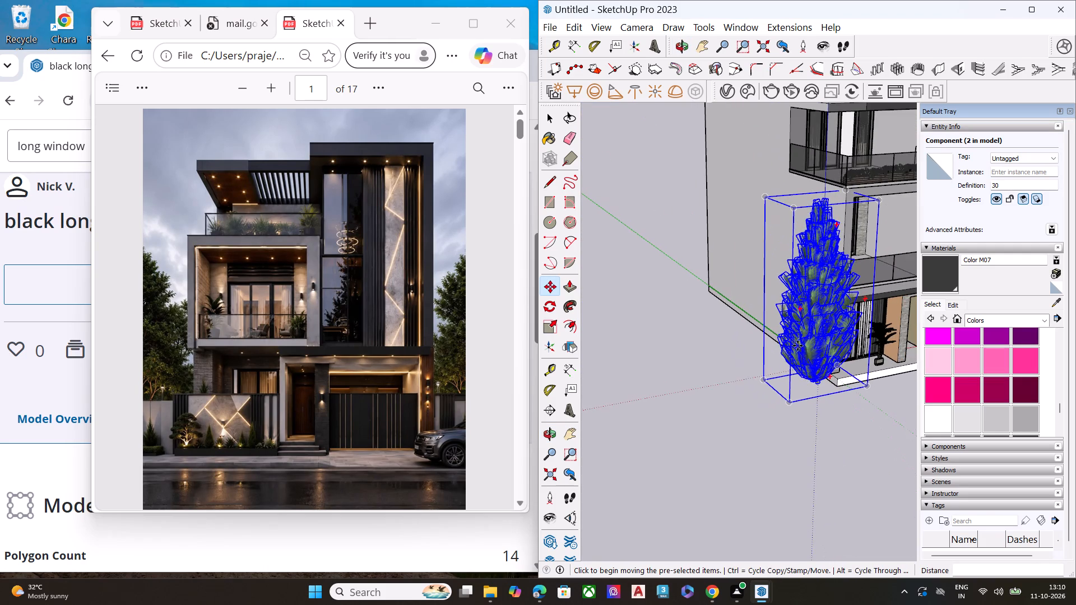
{"action": "scroll", "coordinate": [794, 342], "scroll_direction": "down", "scroll_amount": 9}
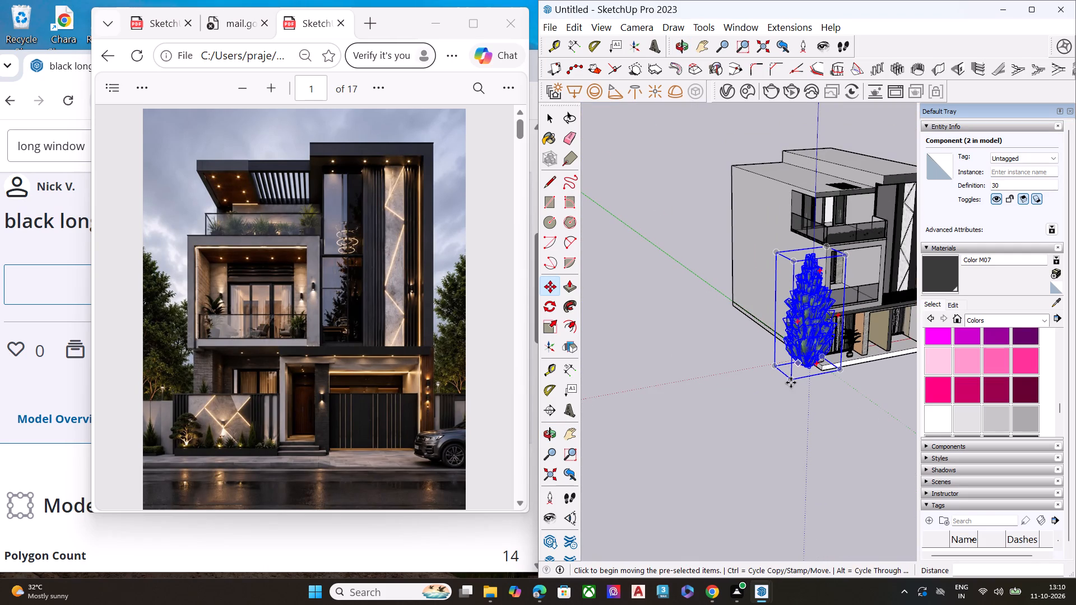
{"action": "left_click", "coordinate": [791, 383]}
{"action": "left_click", "coordinate": [780, 365]}
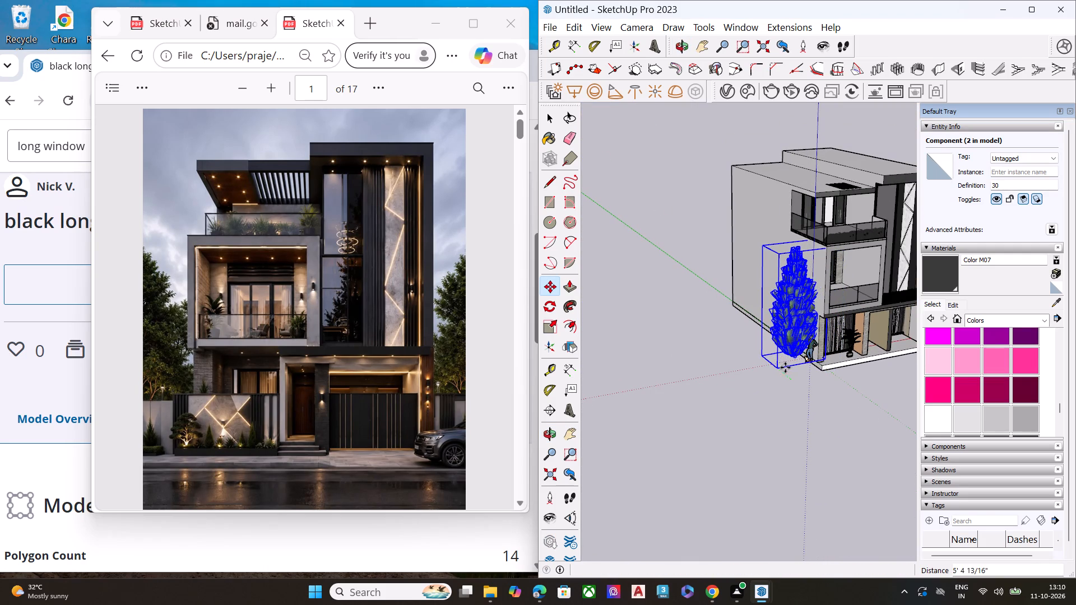
{"action": "middle_click_drag", "start_coordinate": [864, 388], "coordinate": [811, 323]}
{"action": "scroll", "coordinate": [651, 295], "scroll_direction": "down", "scroll_amount": 9}
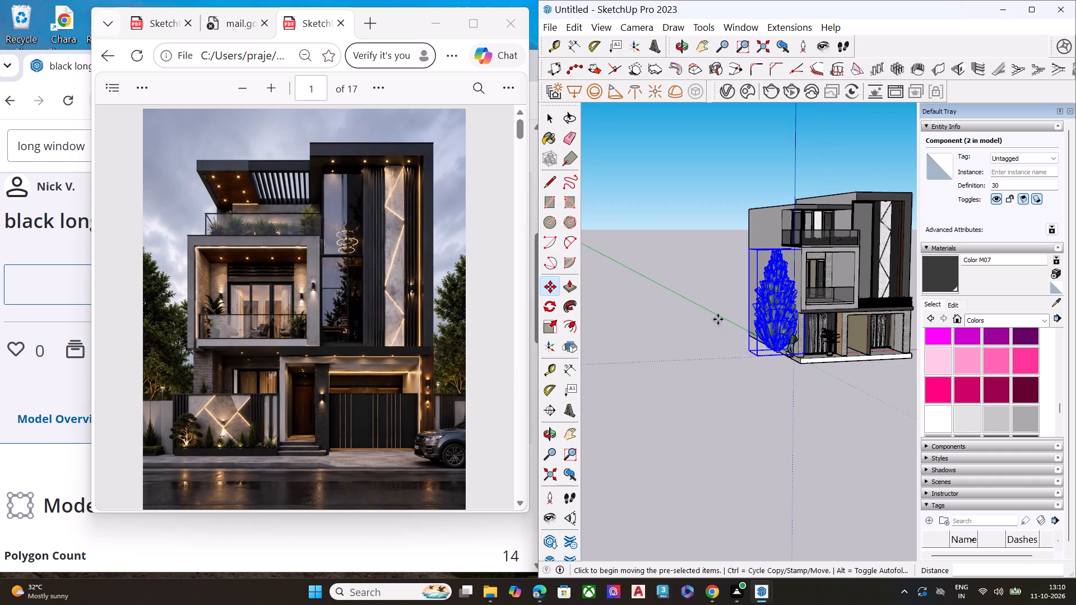
{"action": "middle_click_drag", "start_coordinate": [788, 314], "coordinate": [764, 291]}
{"action": "scroll", "coordinate": [882, 287], "scroll_direction": "up", "scroll_amount": 6}
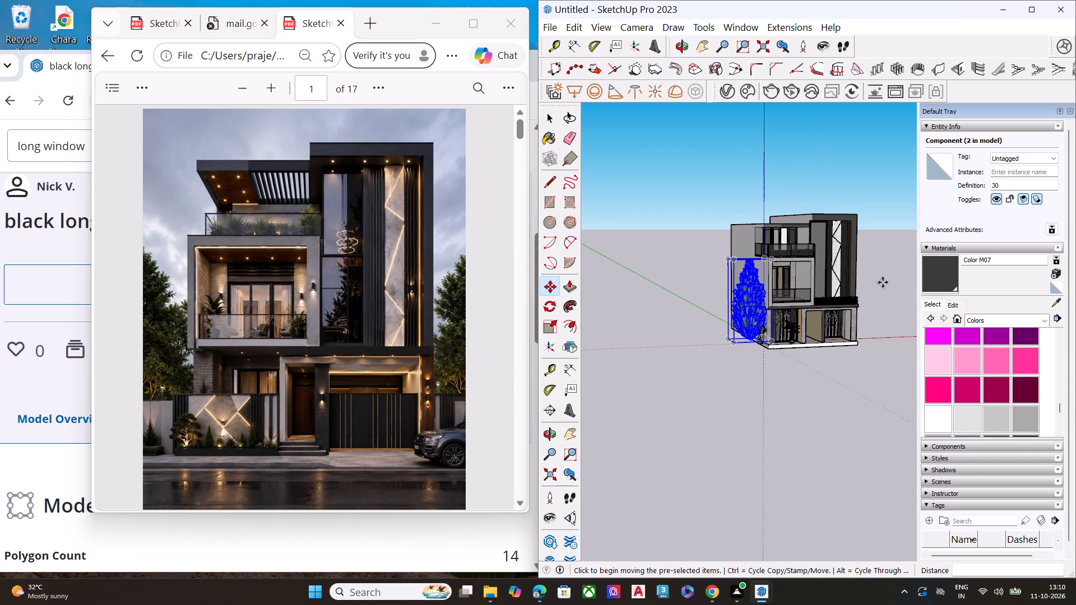
{"action": "scroll", "coordinate": [877, 285], "scroll_direction": "up", "scroll_amount": 5}
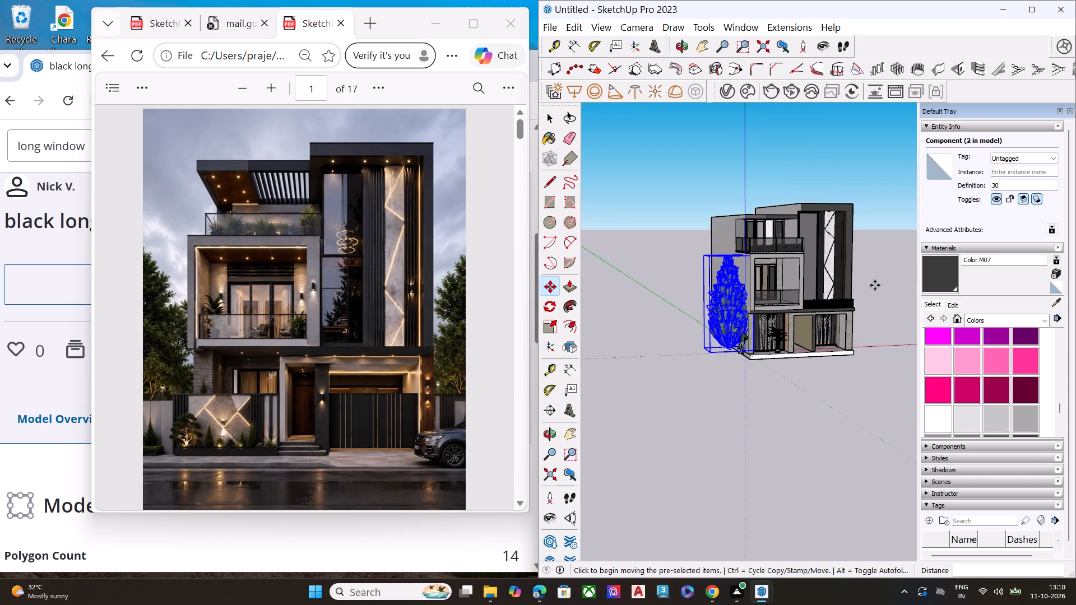
{"action": "key", "text": "space"}
{"action": "left_click", "coordinate": [875, 285]}
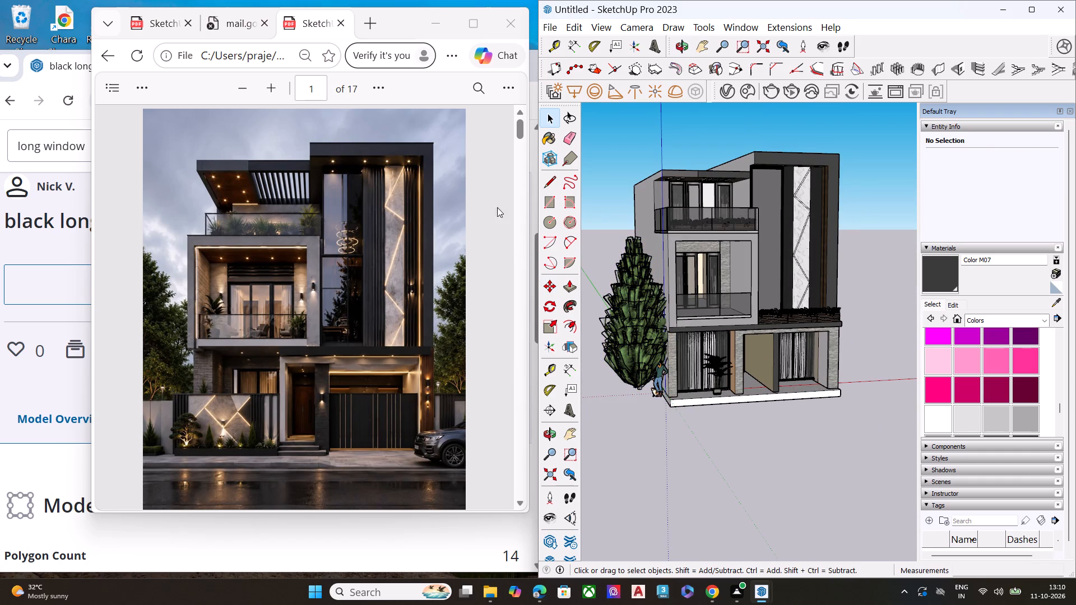
Import the tree model 11.skp from the Downloads folder.
{"action": "left_click", "coordinate": [559, 26]}
{"action": "left_click", "coordinate": [586, 260]}
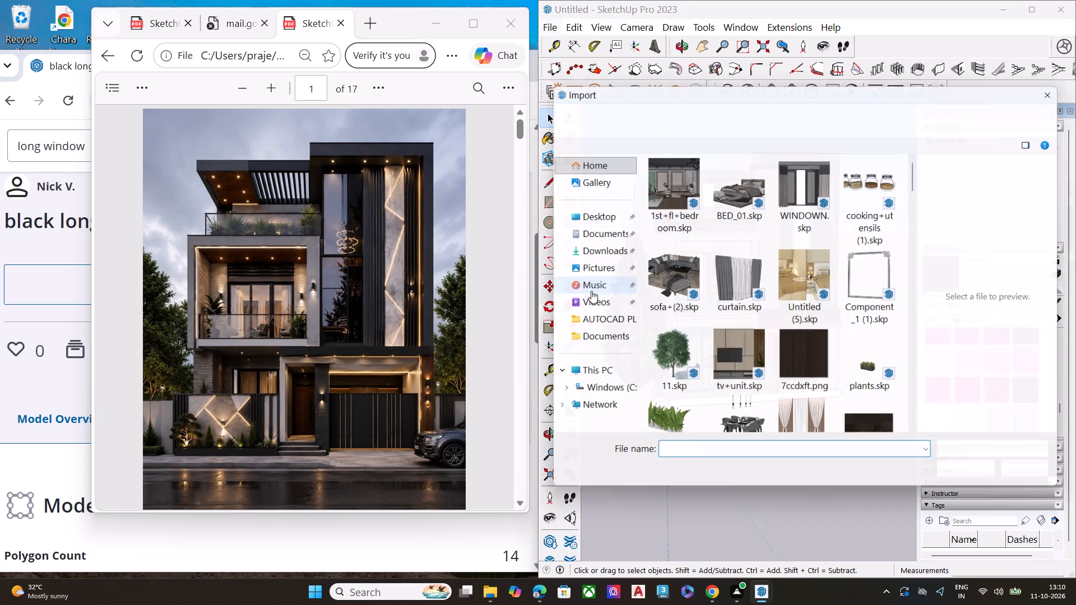
{"action": "scroll", "coordinate": [719, 296], "scroll_direction": "down", "scroll_amount": 1}
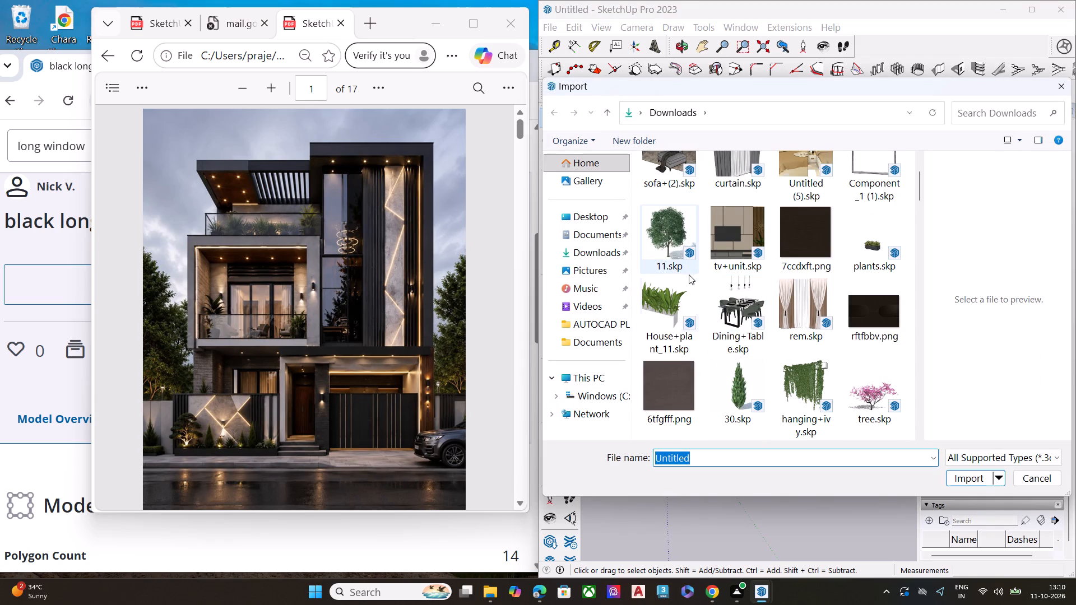
{"action": "scroll", "coordinate": [689, 276], "scroll_direction": "down", "scroll_amount": 1}
{"action": "scroll", "coordinate": [689, 276], "scroll_direction": "up", "scroll_amount": 2}
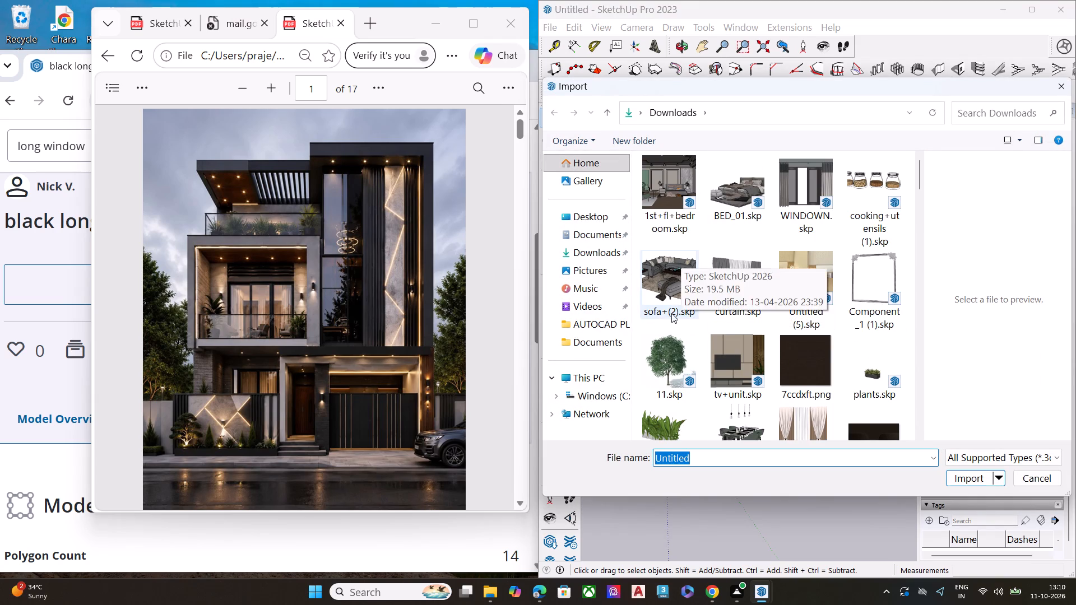
{"action": "left_click", "coordinate": [669, 352]}
{"action": "left_click", "coordinate": [959, 478]}
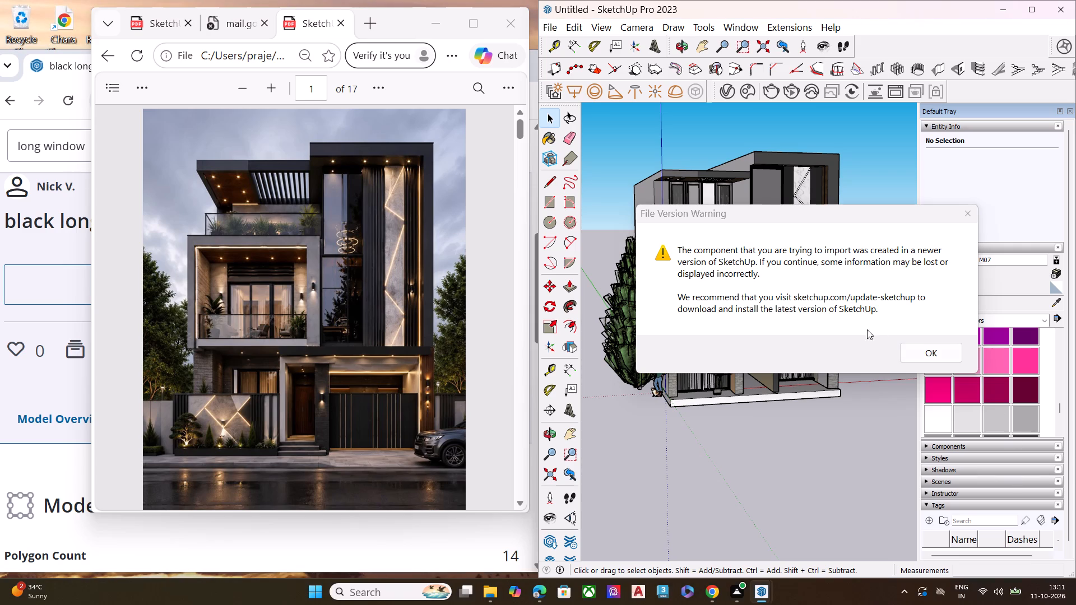
{"action": "left_click", "coordinate": [939, 350]}
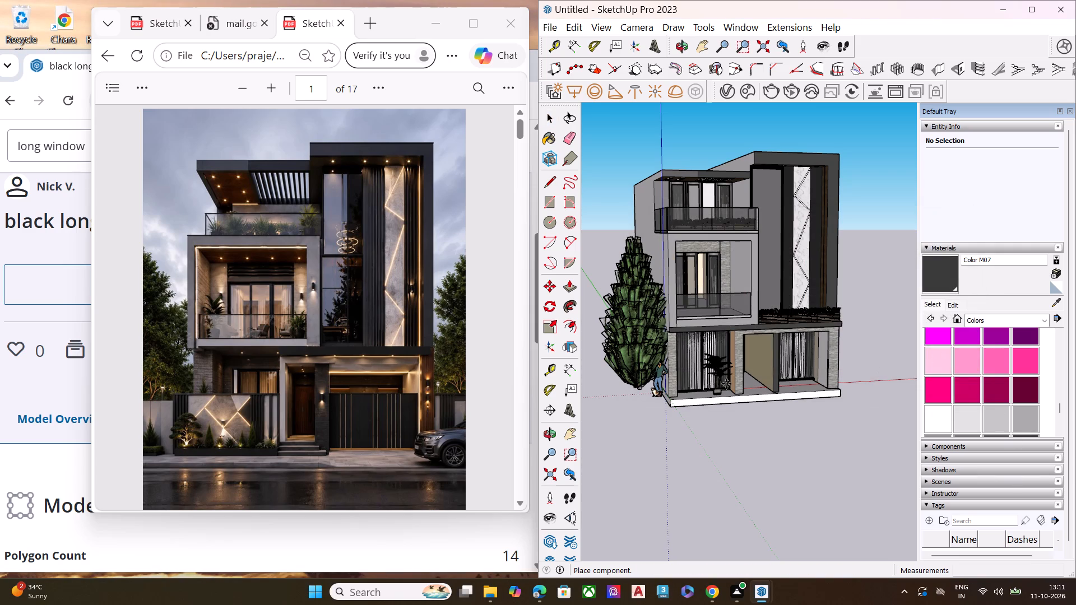
Place the imported tree component on the open ground beside the house, clear of its side wall.
{"action": "scroll", "coordinate": [753, 393], "scroll_direction": "down", "scroll_amount": 10}
{"action": "scroll", "coordinate": [818, 393], "scroll_direction": "down", "scroll_amount": 6}
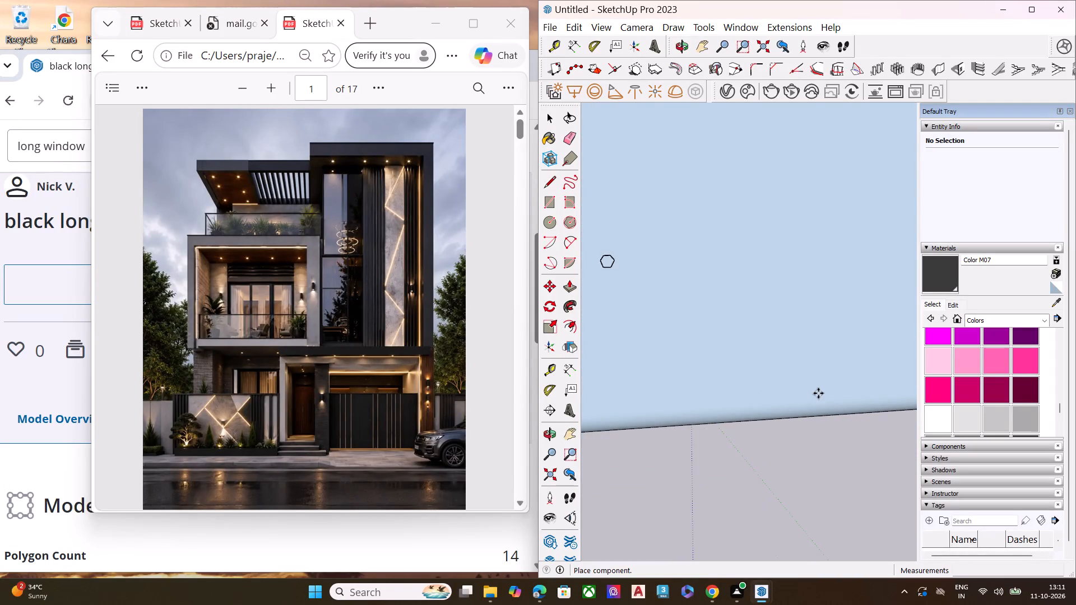
{"action": "middle_click_drag", "start_coordinate": [671, 422], "coordinate": [919, 501]}
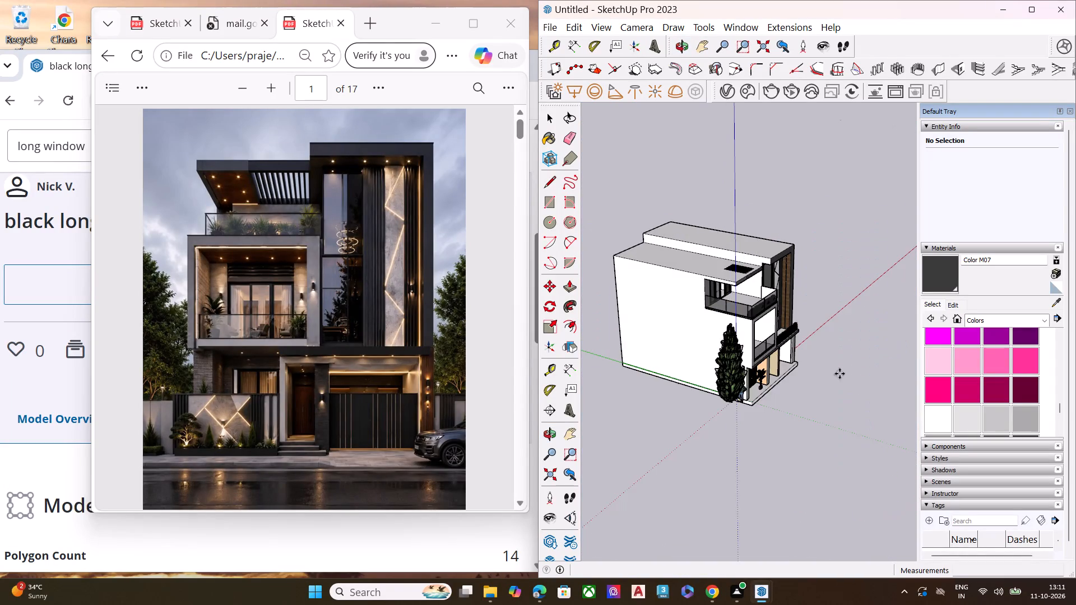
{"action": "scroll", "coordinate": [823, 363], "scroll_direction": "down", "scroll_amount": 8}
{"action": "middle_click_drag", "start_coordinate": [792, 415], "coordinate": [939, 427]}
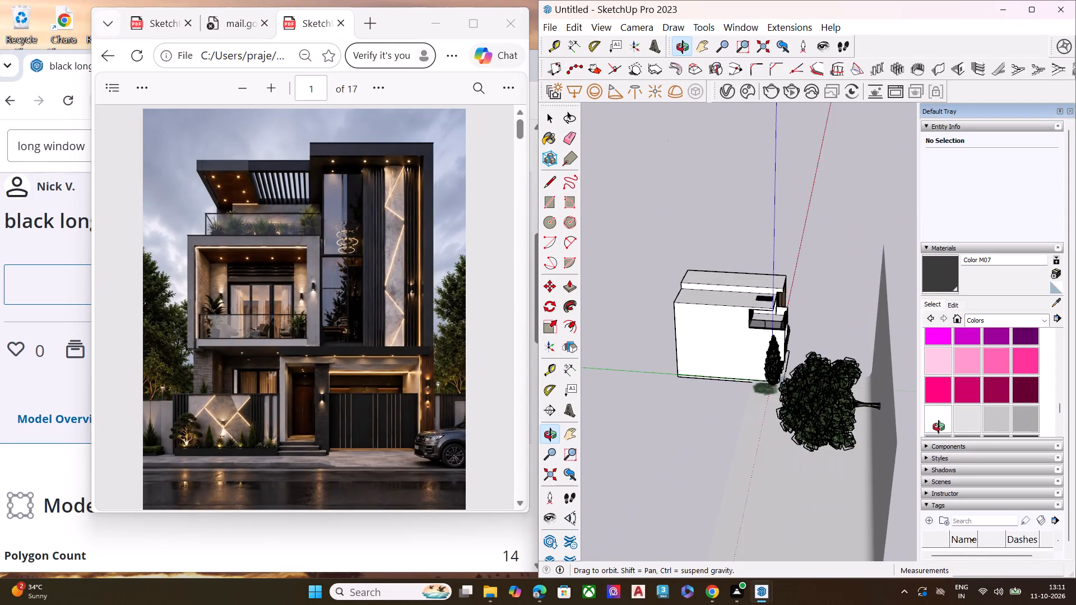
{"action": "middle_click_drag", "start_coordinate": [939, 427], "coordinate": [946, 425]}
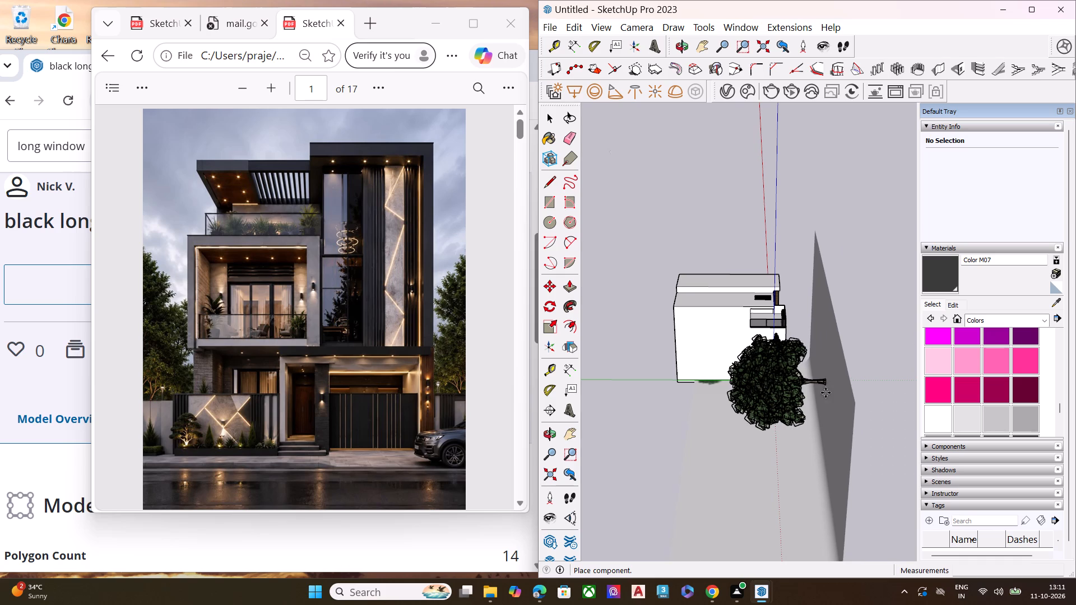
{"action": "scroll", "coordinate": [806, 332], "scroll_direction": "down", "scroll_amount": 6}
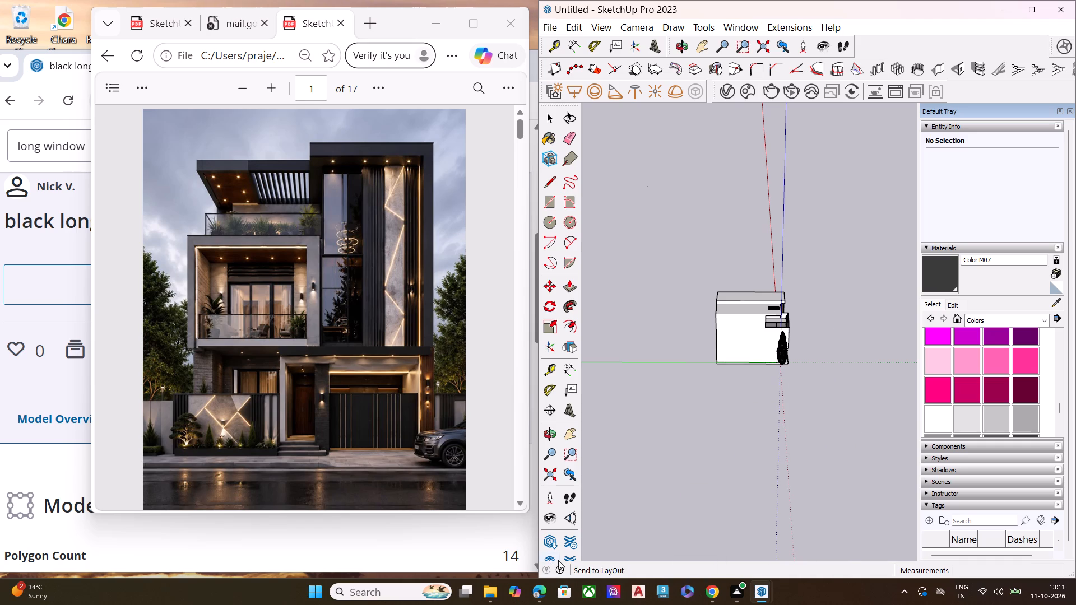
{"action": "scroll", "coordinate": [624, 573], "scroll_direction": "down", "scroll_amount": 2}
{"action": "left_click", "coordinate": [789, 436]}
Open the imported component for editing and move its tree group along the green axis, away from the large backdrop plane.
{"action": "key", "text": "space"}
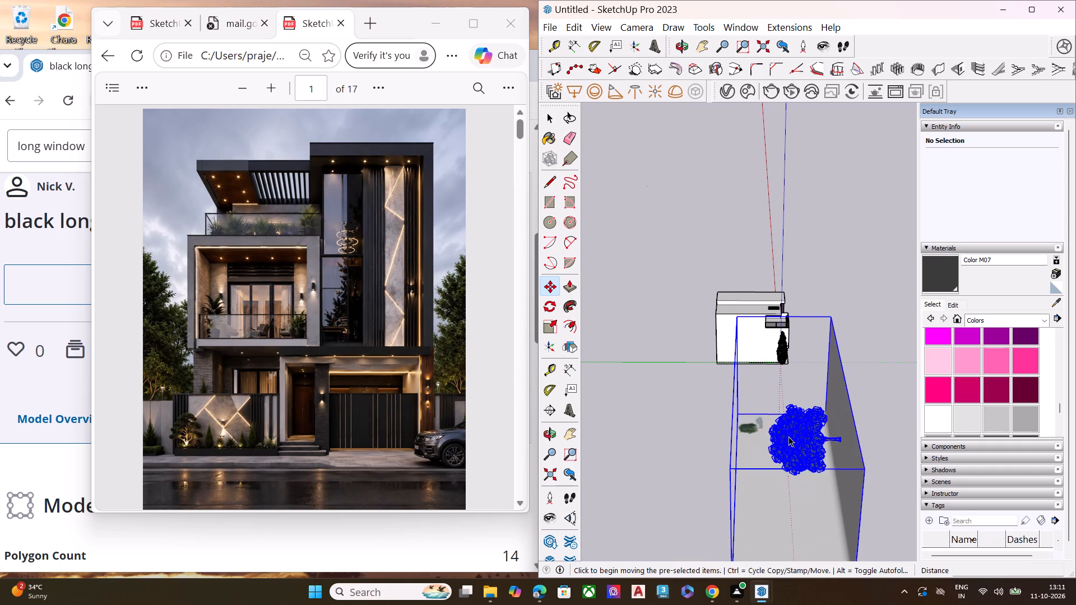
{"action": "double_click", "coordinate": [829, 443]}
{"action": "left_click", "coordinate": [813, 444]}
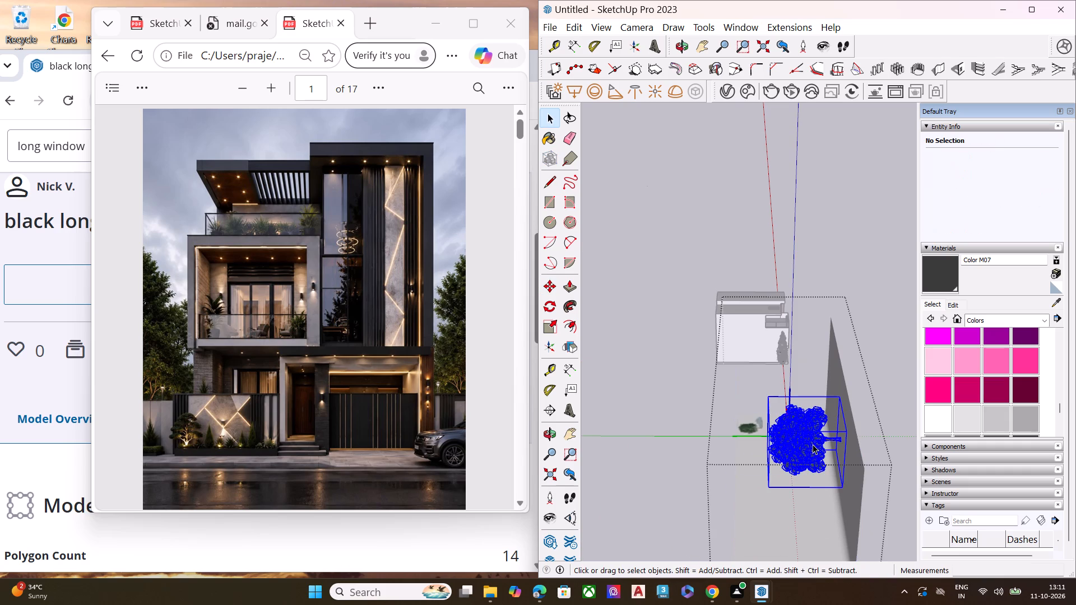
{"action": "key", "text": "m"}
{"action": "left_click", "coordinate": [834, 443]}
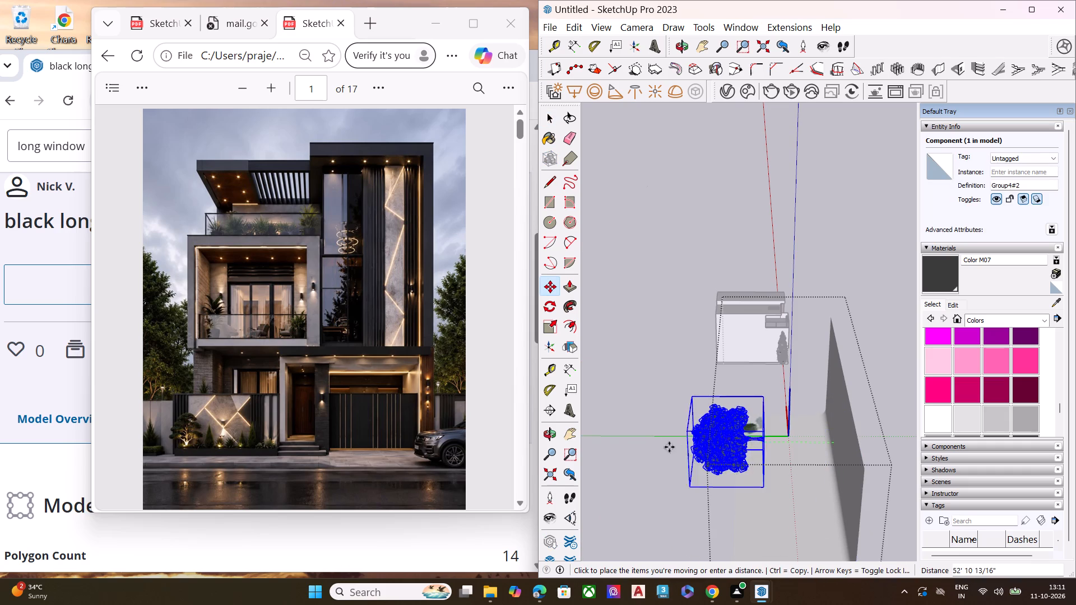
{"action": "left_click", "coordinate": [647, 444]}
{"action": "key", "text": "space"}
Delete the large backdrop plane inside the imported tree component.
{"action": "left_click", "coordinate": [860, 449]}
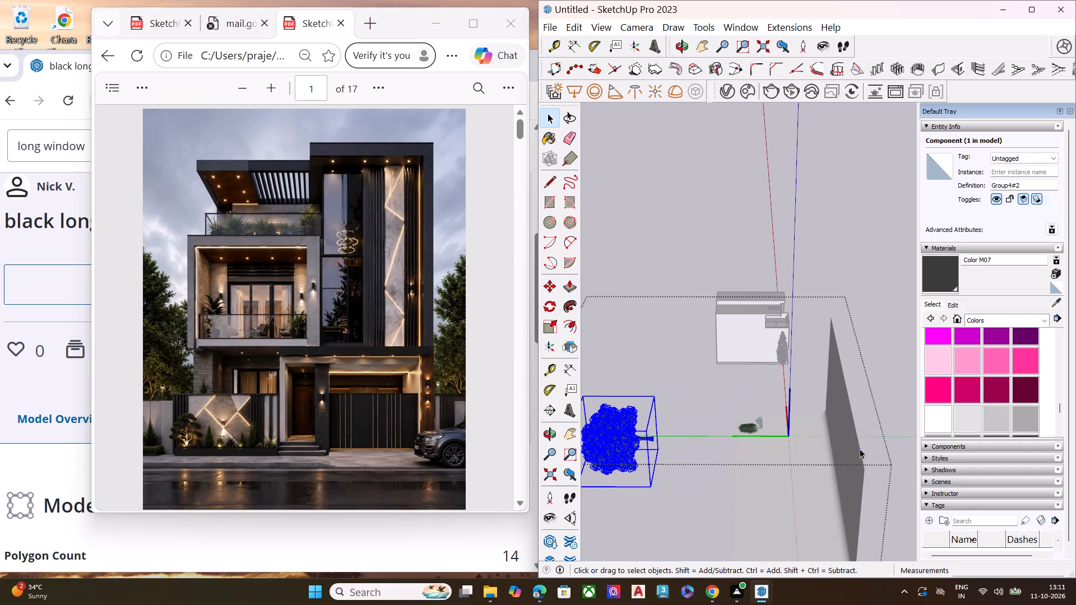
{"action": "key", "text": "Delete"}
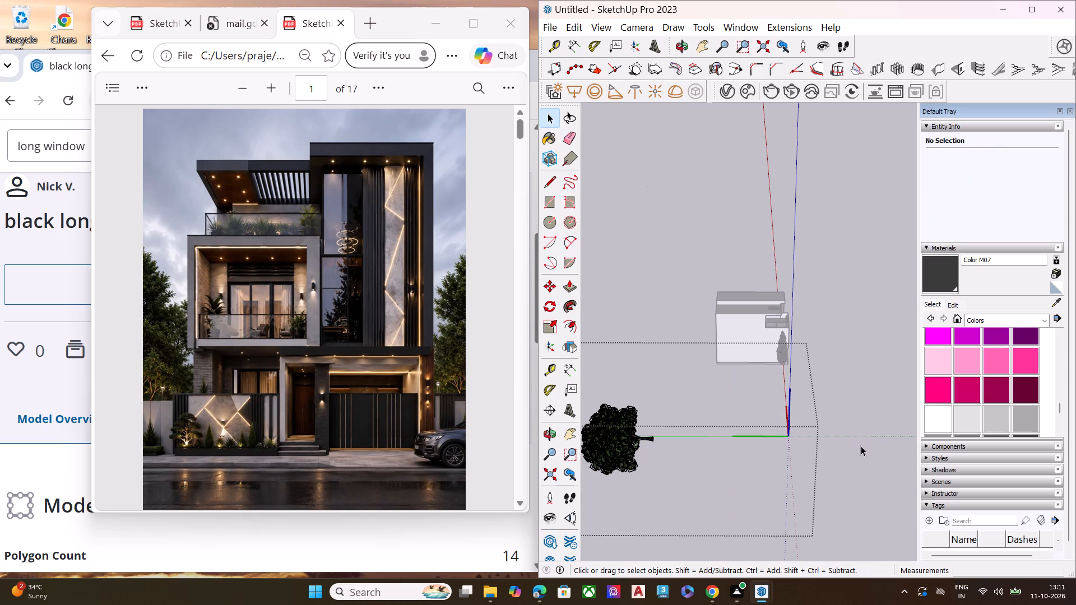
Rotate the tree group 90° about the red axis so that it stands upright.
{"action": "scroll", "coordinate": [862, 446], "scroll_direction": "down", "scroll_amount": 7}
{"action": "scroll", "coordinate": [674, 438], "scroll_direction": "down", "scroll_amount": 2}
{"action": "scroll", "coordinate": [619, 444], "scroll_direction": "up", "scroll_amount": 3}
{"action": "scroll", "coordinate": [619, 444], "scroll_direction": "down", "scroll_amount": 1}
{"action": "scroll", "coordinate": [619, 444], "scroll_direction": "up", "scroll_amount": 6}
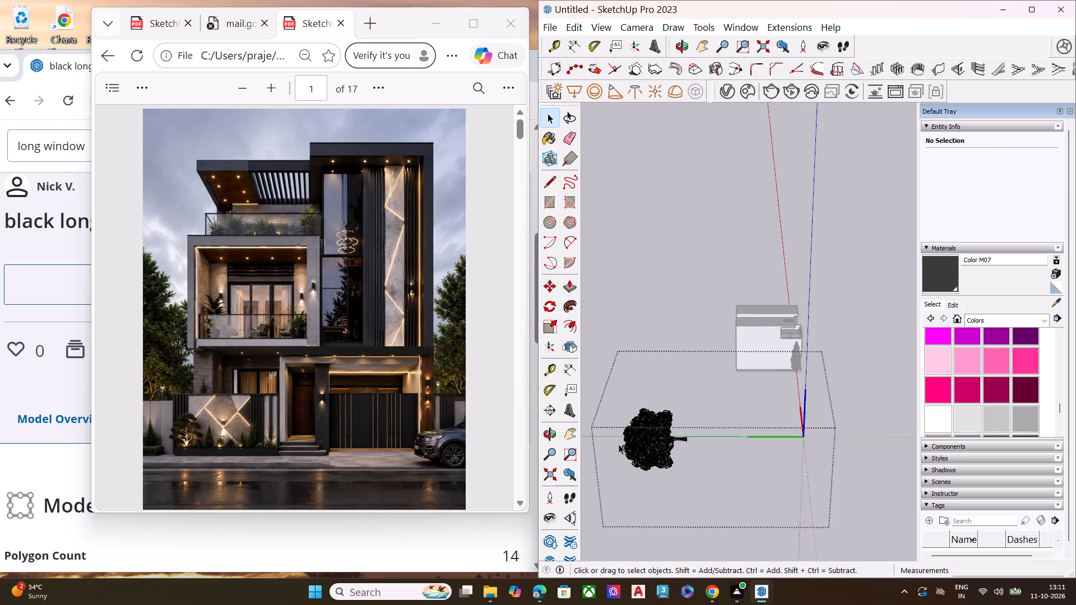
{"action": "key", "text": "s"}
{"action": "scroll", "coordinate": [637, 437], "scroll_direction": "up", "scroll_amount": 10}
{"action": "key", "text": "q"}
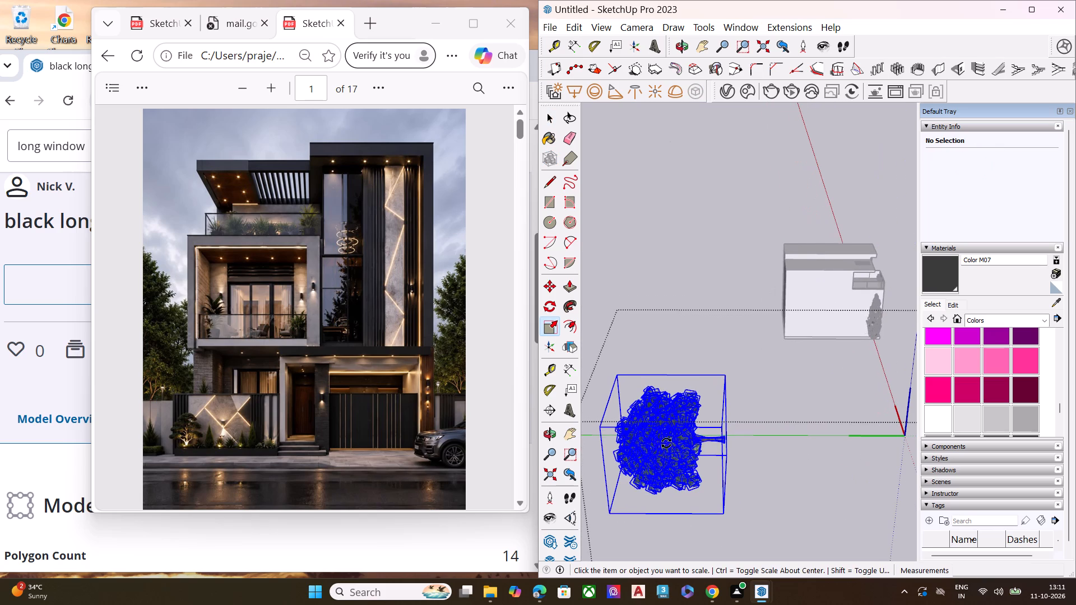
{"action": "key", "text": "space"}
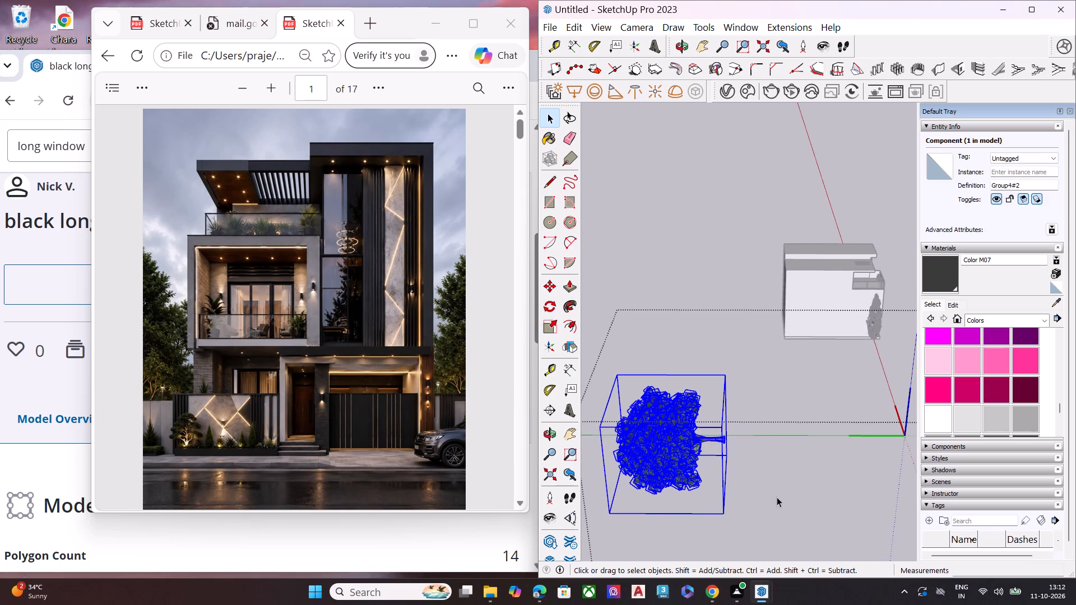
{"action": "left_click", "coordinate": [778, 498]}
{"action": "left_click", "coordinate": [697, 449]}
{"action": "key", "text": "w"}
{"action": "key", "text": "q"}
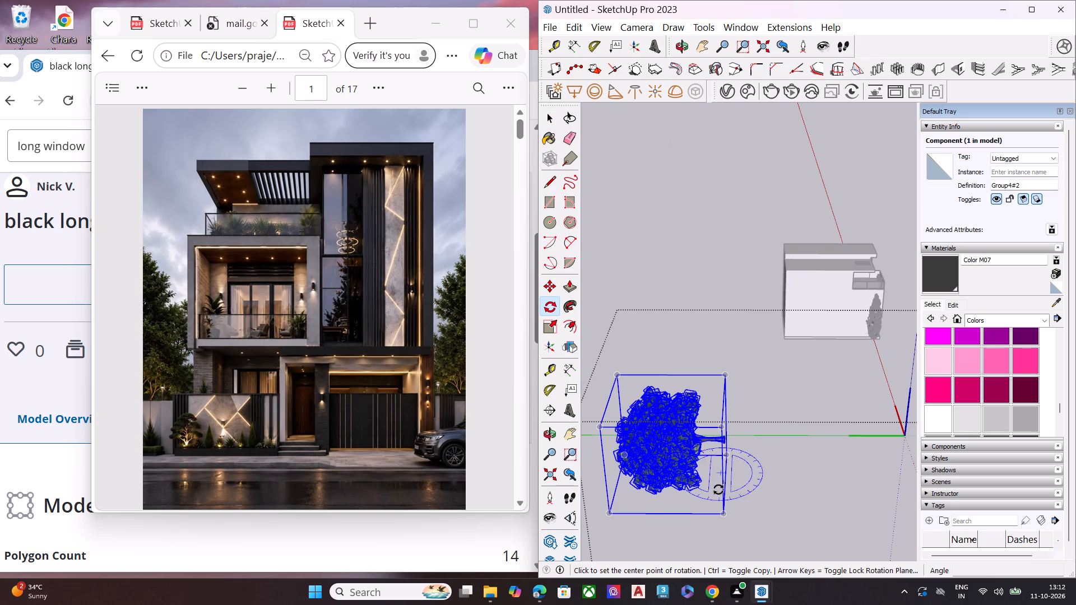
{"action": "middle_click_drag", "start_coordinate": [710, 485], "coordinate": [722, 383]}
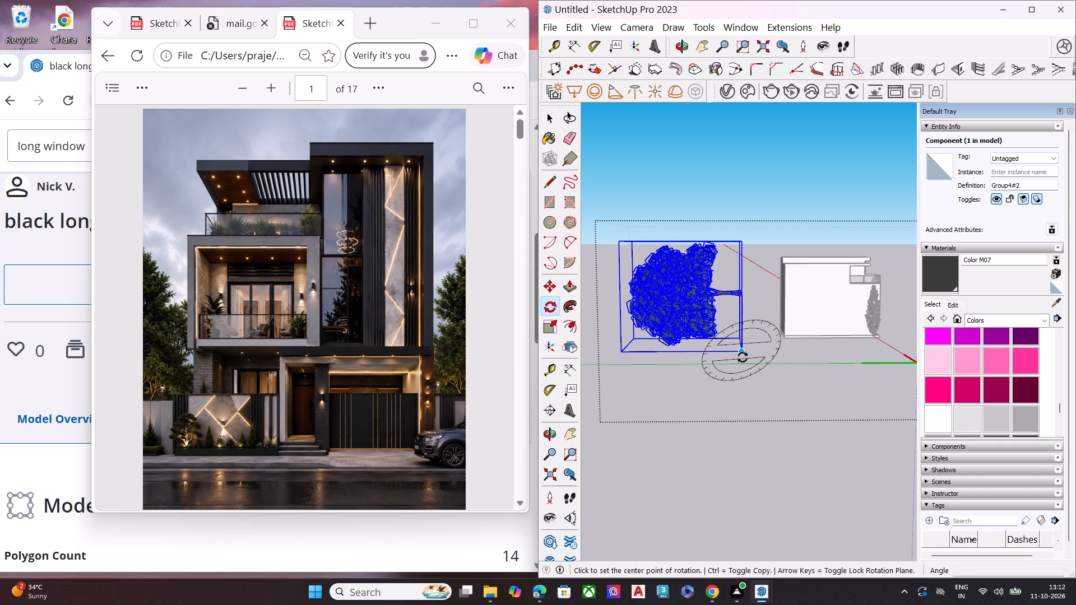
{"action": "left_click", "coordinate": [743, 363]}
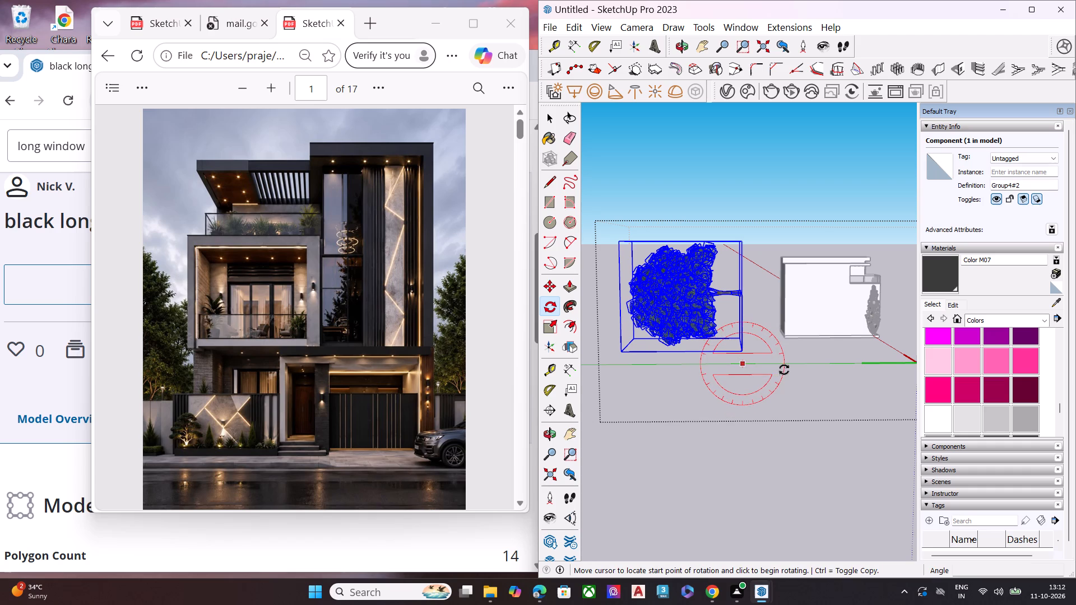
{"action": "left_click", "coordinate": [786, 365]}
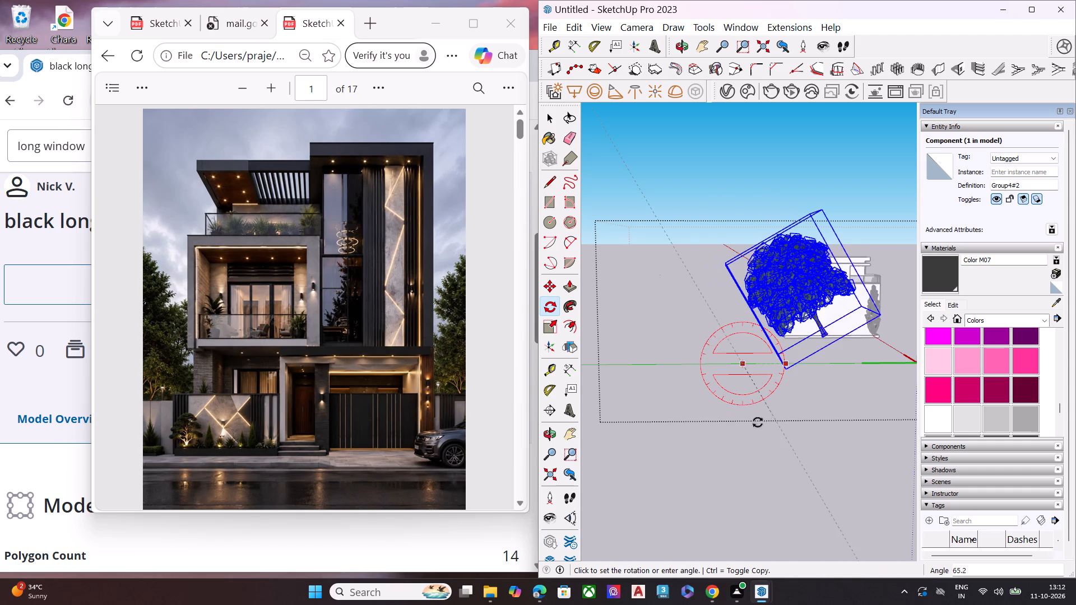
{"action": "left_click", "coordinate": [744, 408]}
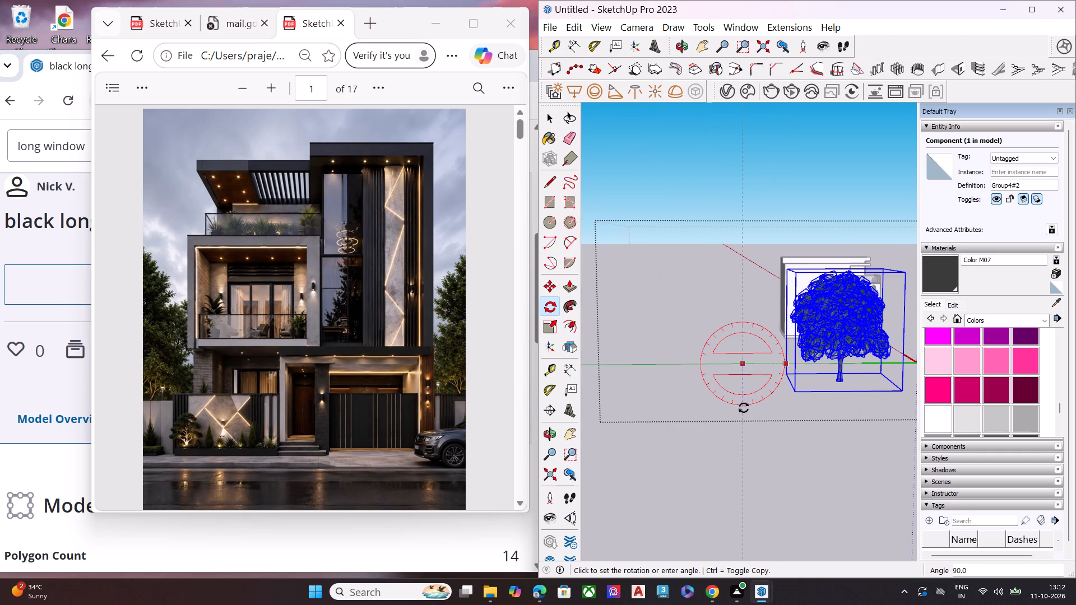
{"action": "key", "text": "space"}
Move the upright tree group about 158' 8" to the side of the house opposite the conifer, and finish editing the component.
{"action": "middle_click_drag", "start_coordinate": [800, 440], "coordinate": [667, 486]}
{"action": "scroll", "coordinate": [707, 429], "scroll_direction": "down", "scroll_amount": 2}
{"action": "middle_click_drag", "start_coordinate": [782, 416], "coordinate": [689, 472]}
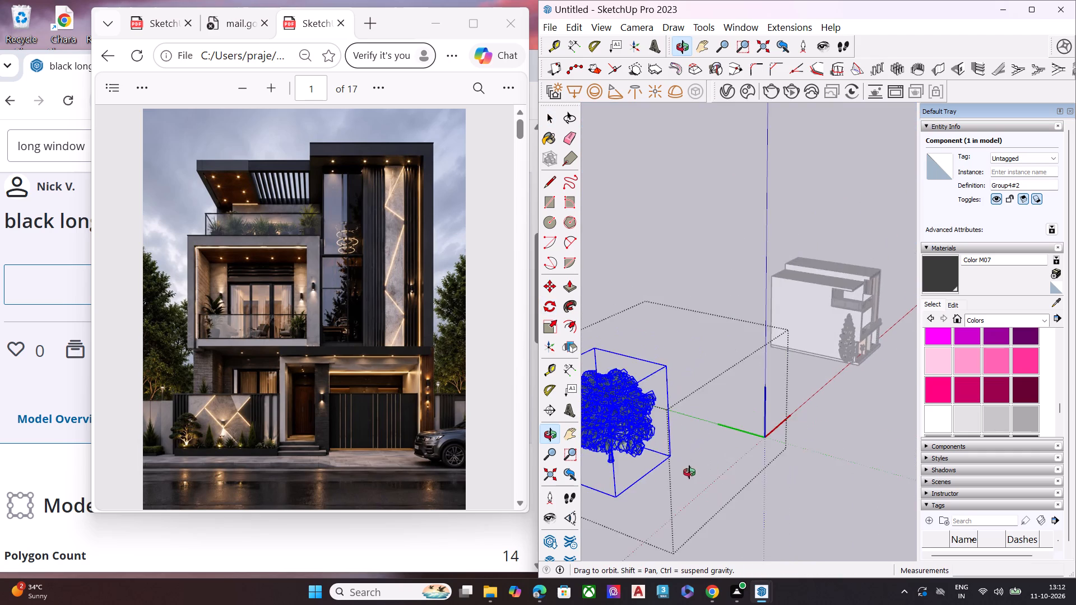
{"action": "middle_click_drag", "start_coordinate": [689, 472], "coordinate": [682, 474]}
{"action": "scroll", "coordinate": [684, 467], "scroll_direction": "up", "scroll_amount": 1}
{"action": "scroll", "coordinate": [716, 429], "scroll_direction": "down", "scroll_amount": 8}
{"action": "key", "text": "m"}
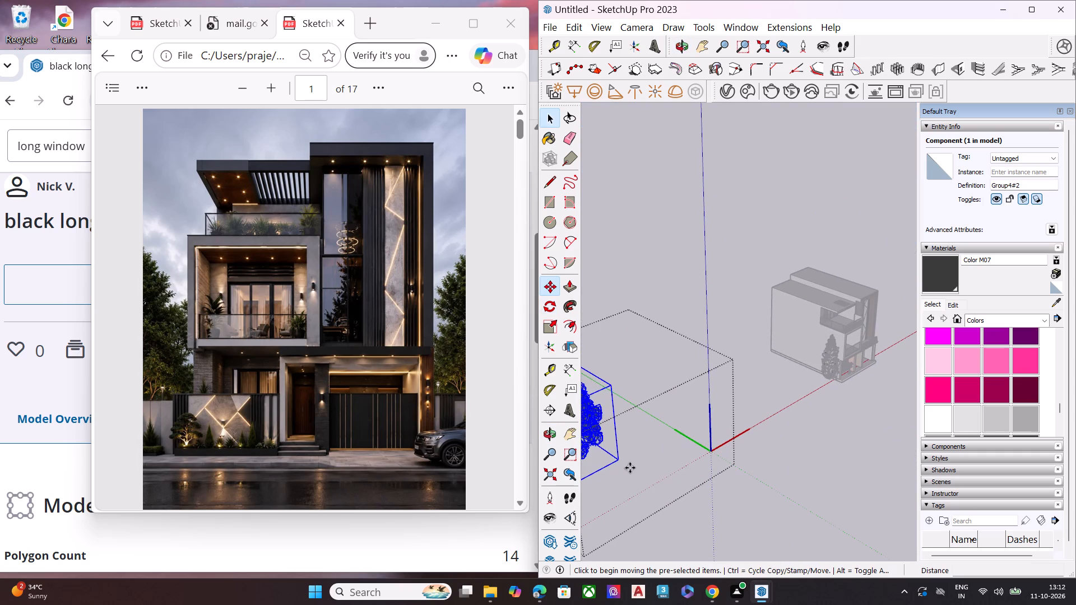
{"action": "scroll", "coordinate": [709, 425], "scroll_direction": "down", "scroll_amount": 1}
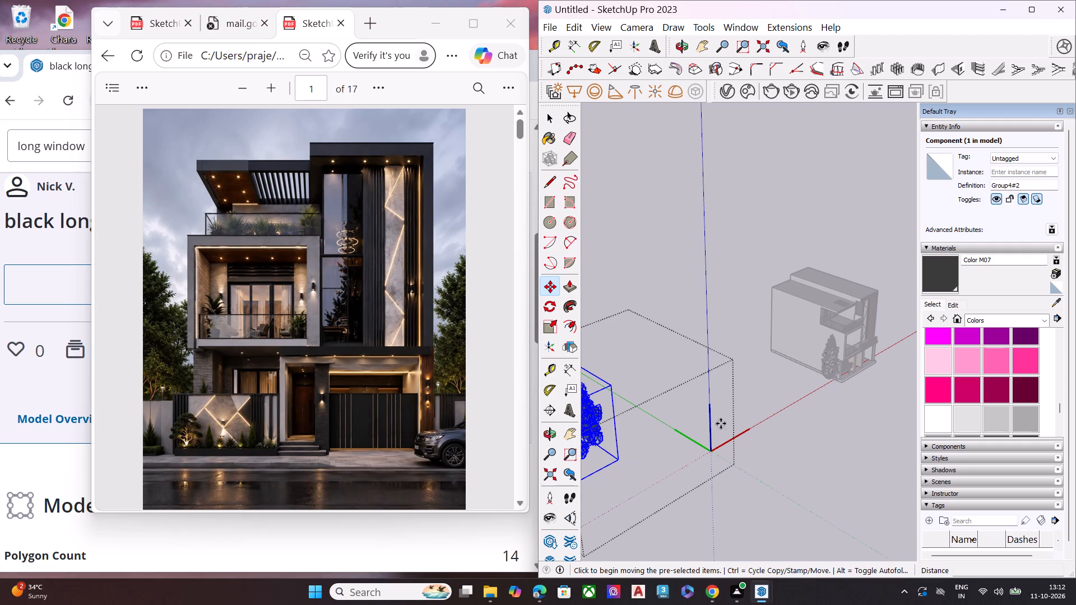
{"action": "scroll", "coordinate": [721, 424], "scroll_direction": "down", "scroll_amount": 7}
{"action": "scroll", "coordinate": [789, 439], "scroll_direction": "down", "scroll_amount": 9}
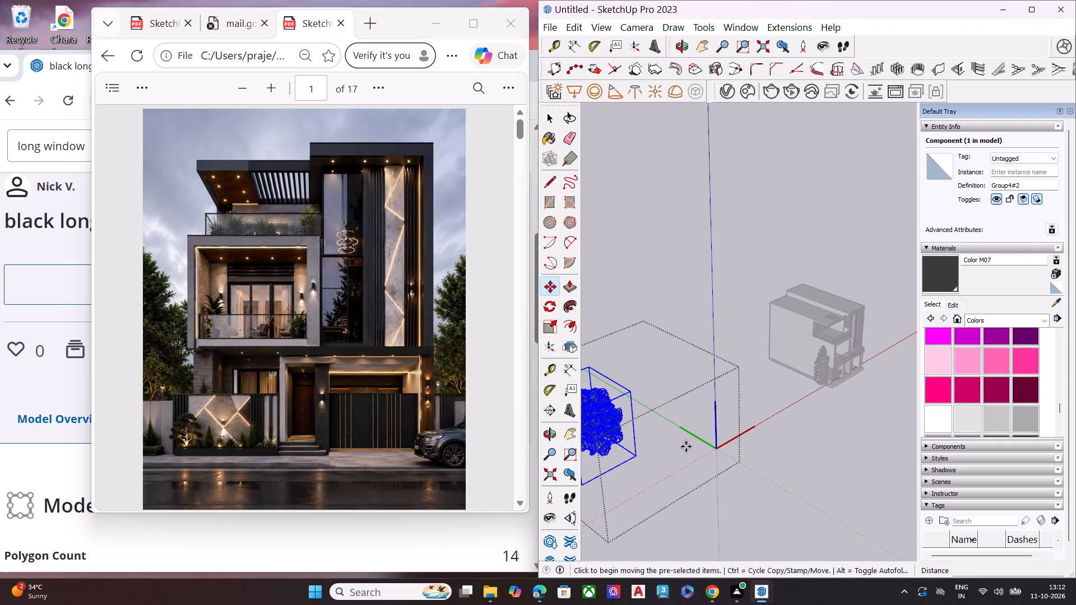
{"action": "scroll", "coordinate": [596, 476], "scroll_direction": "up", "scroll_amount": 4}
{"action": "scroll", "coordinate": [746, 439], "scroll_direction": "down", "scroll_amount": 9}
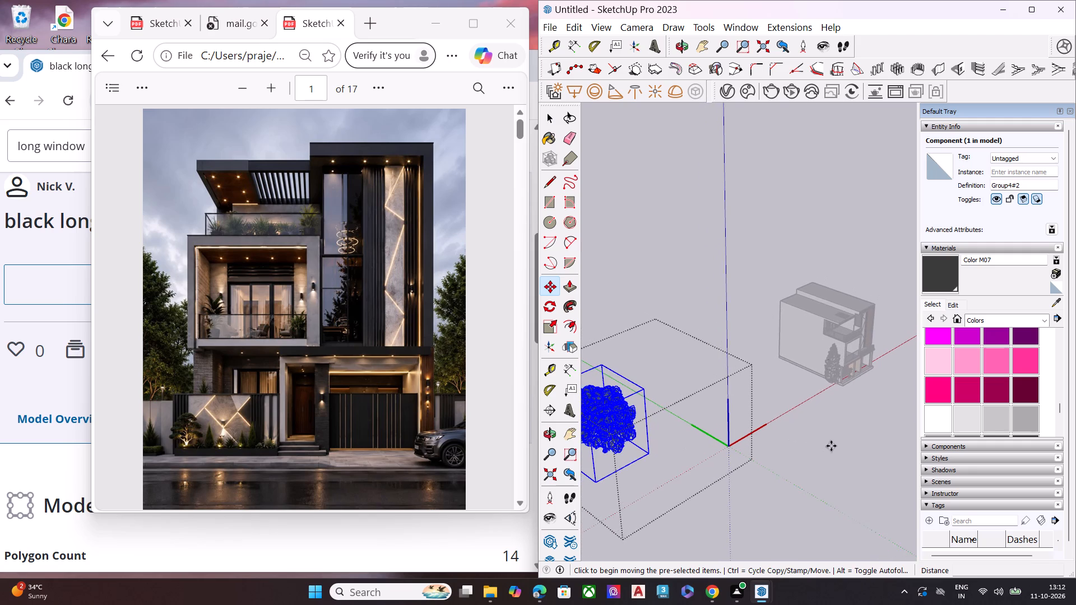
{"action": "scroll", "coordinate": [832, 446], "scroll_direction": "down", "scroll_amount": 9}
{"action": "scroll", "coordinate": [667, 445], "scroll_direction": "down", "scroll_amount": 2}
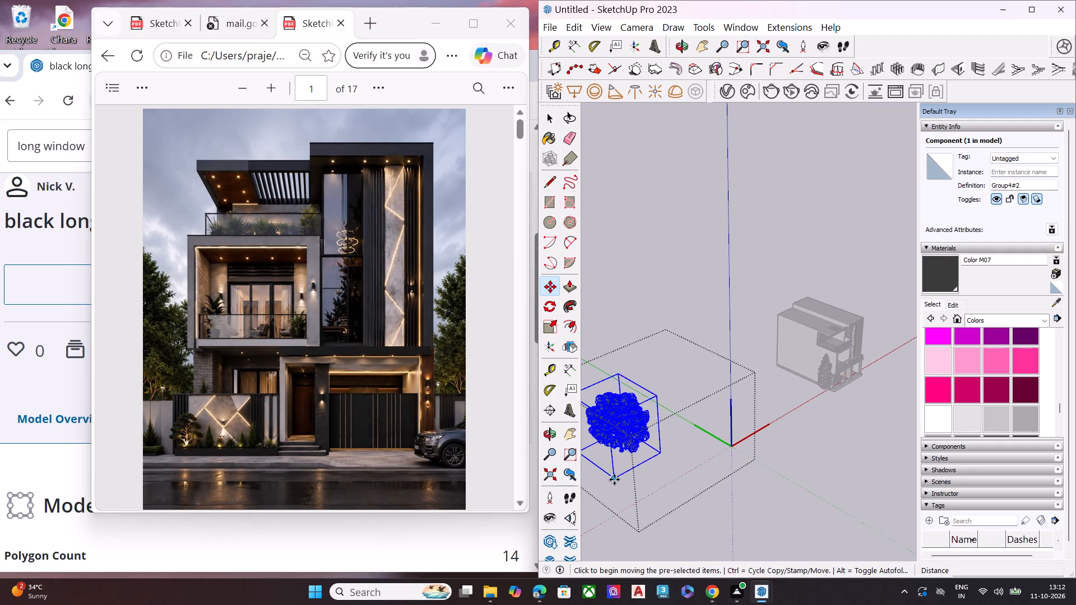
{"action": "left_click", "coordinate": [614, 480]}
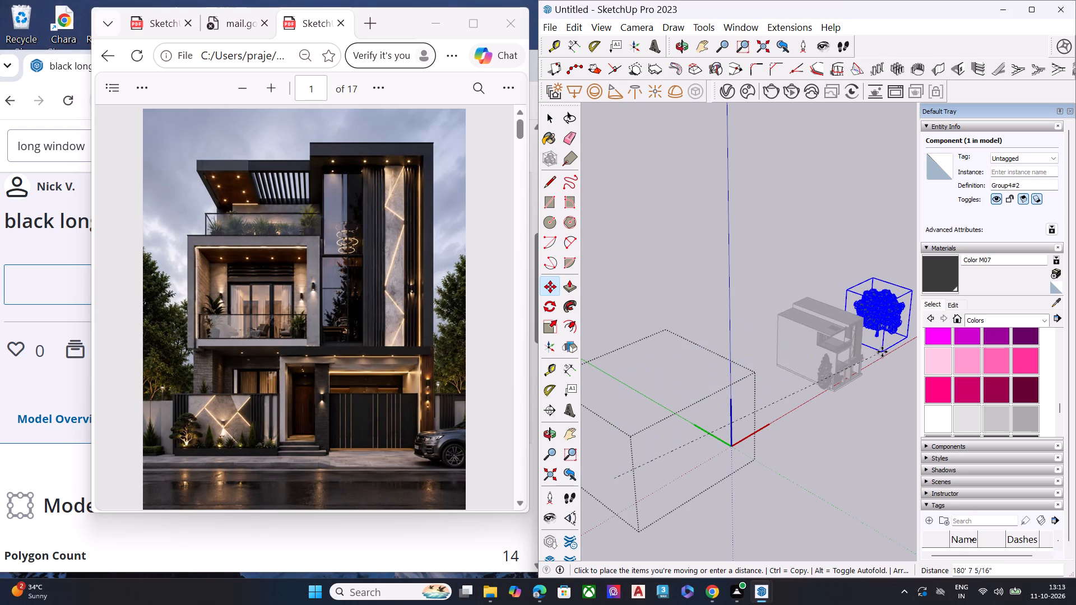
{"action": "middle_click_drag", "start_coordinate": [882, 352], "coordinate": [771, 430]}
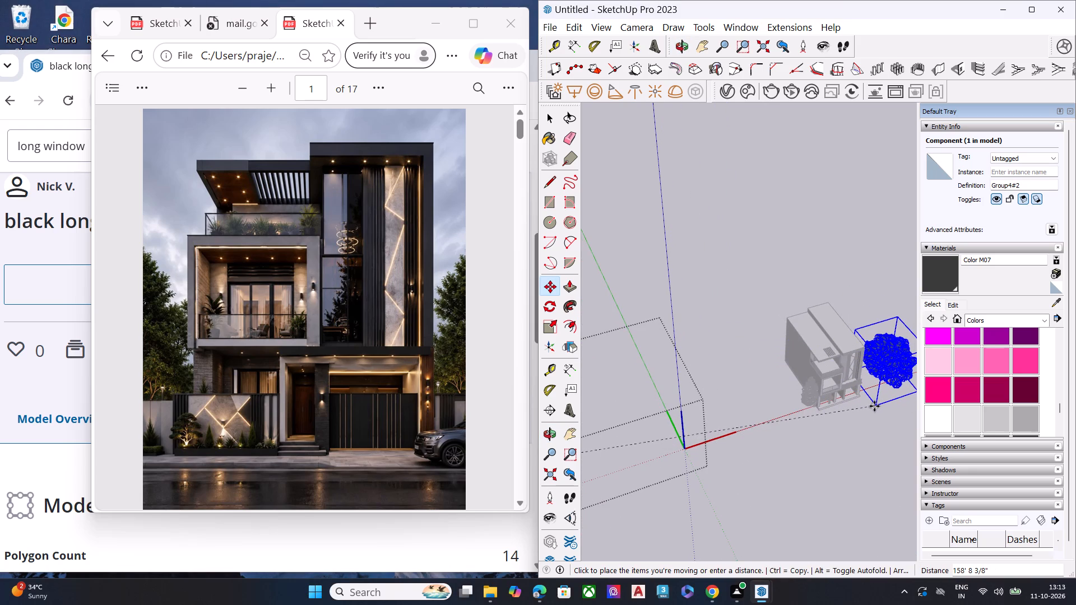
{"action": "left_click", "coordinate": [874, 406]}
{"action": "middle_click_drag", "start_coordinate": [851, 450], "coordinate": [816, 392]}
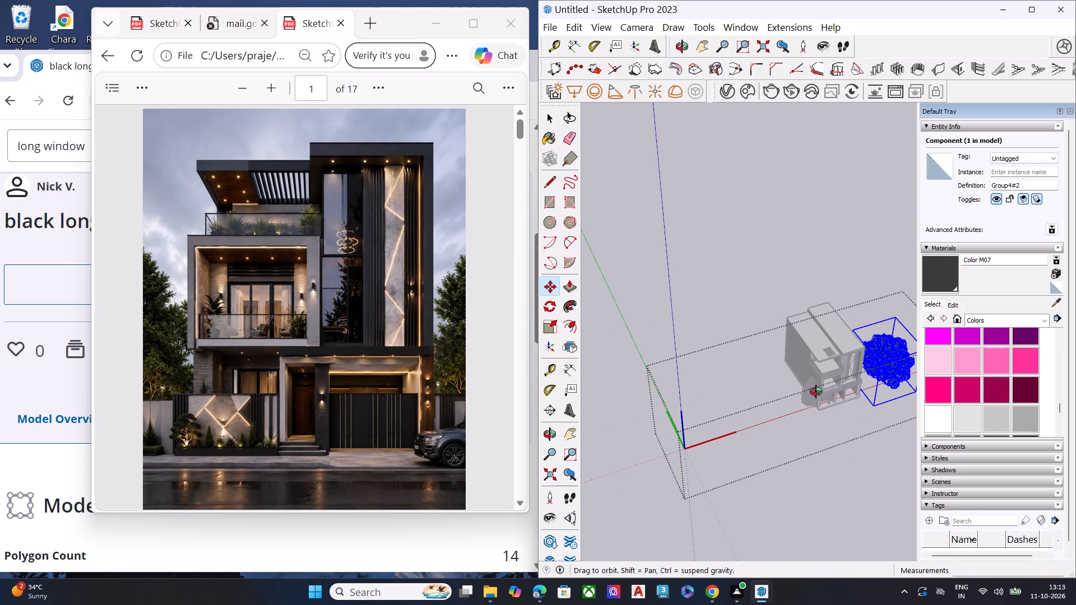
{"action": "middle_click_drag", "start_coordinate": [816, 392], "coordinate": [681, 261]}
{"action": "scroll", "coordinate": [823, 422], "scroll_direction": "up", "scroll_amount": 10}
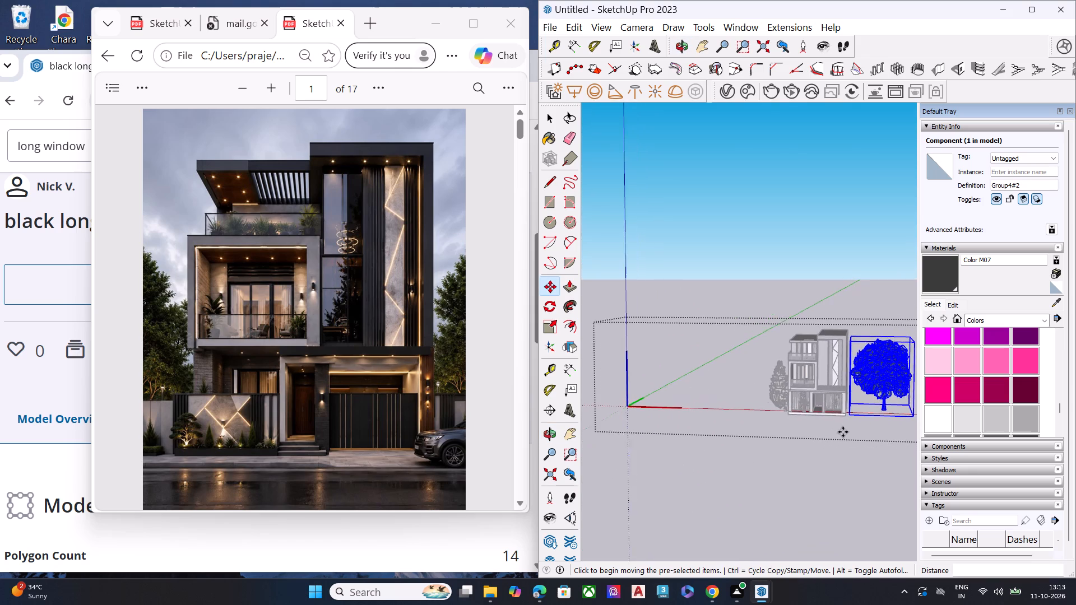
{"action": "key", "text": "space"}
{"action": "left_click", "coordinate": [785, 463]}
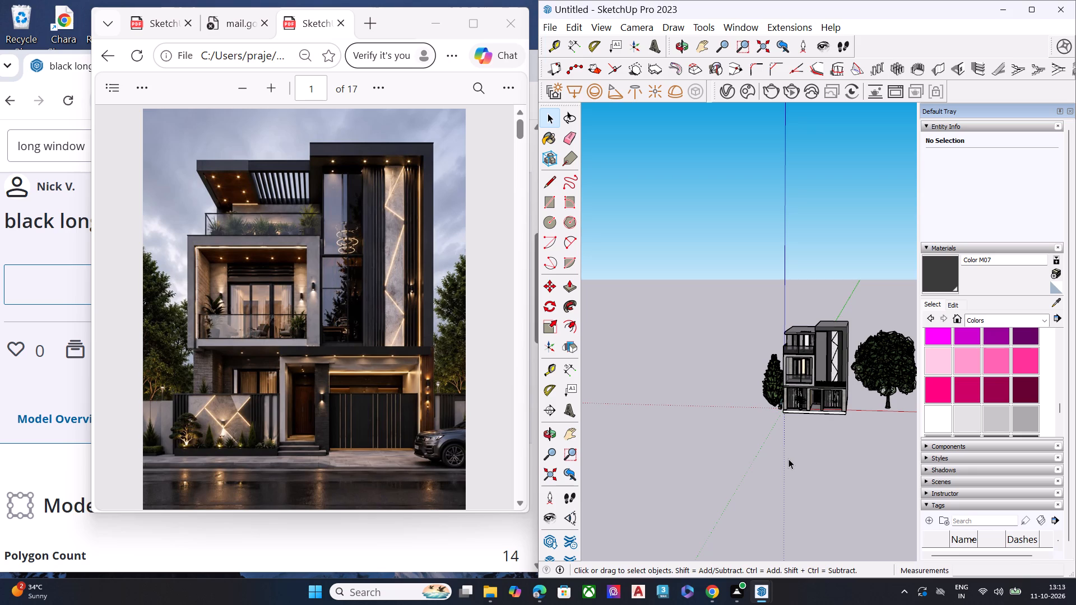
Move the broad tree component about 1' 10" closer to the house's side wall and clear the selection.
{"action": "scroll", "coordinate": [789, 459], "scroll_direction": "up", "scroll_amount": 1}
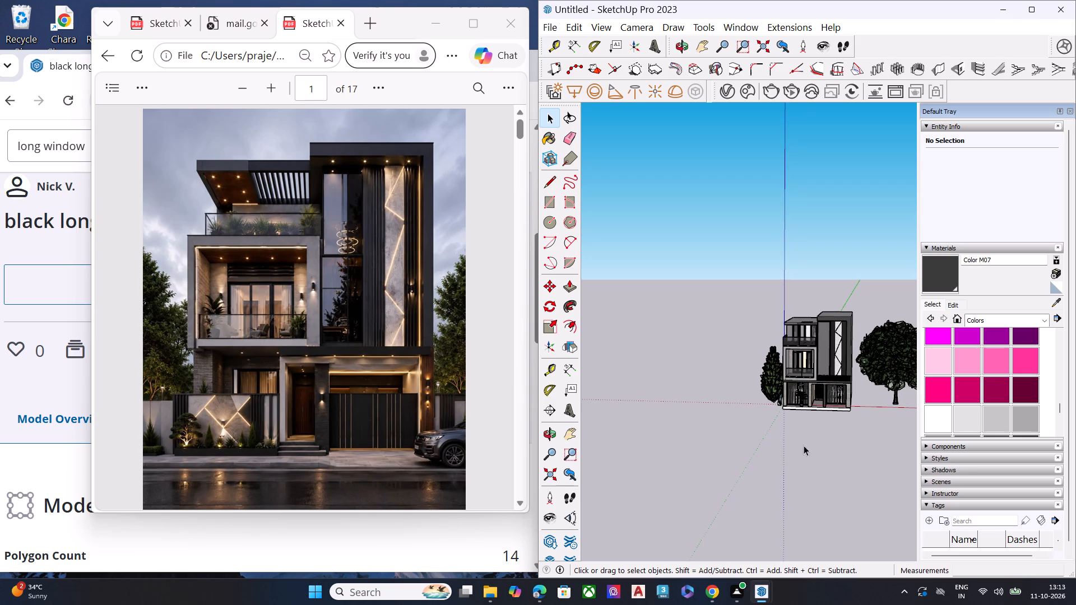
{"action": "middle_click_drag", "start_coordinate": [804, 445], "coordinate": [913, 441]}
{"action": "scroll", "coordinate": [917, 421], "scroll_direction": "up", "scroll_amount": 10}
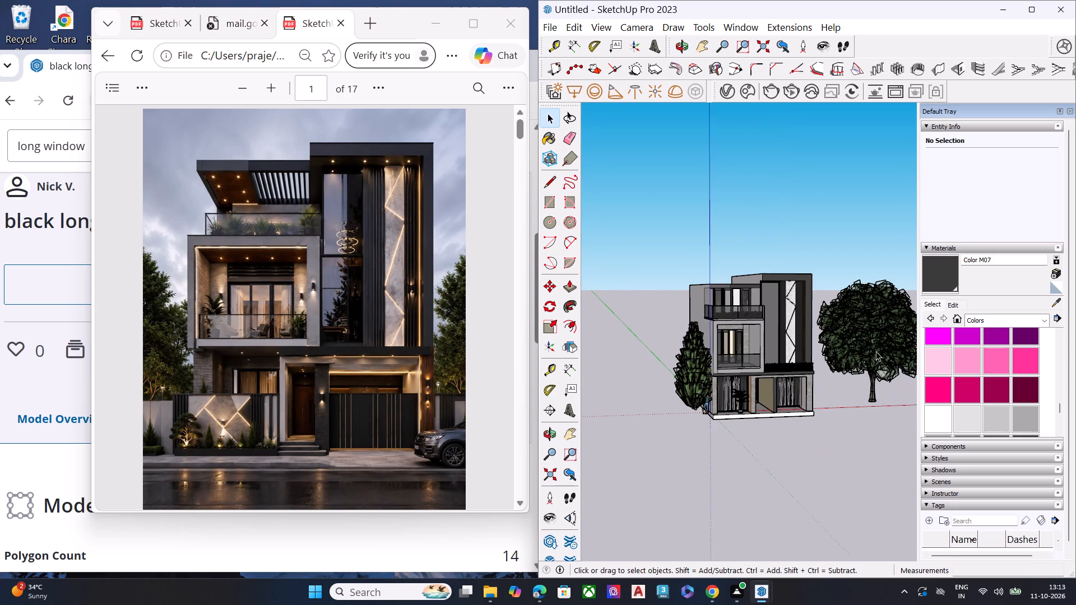
{"action": "left_click", "coordinate": [876, 351]}
{"action": "key", "text": "m"}
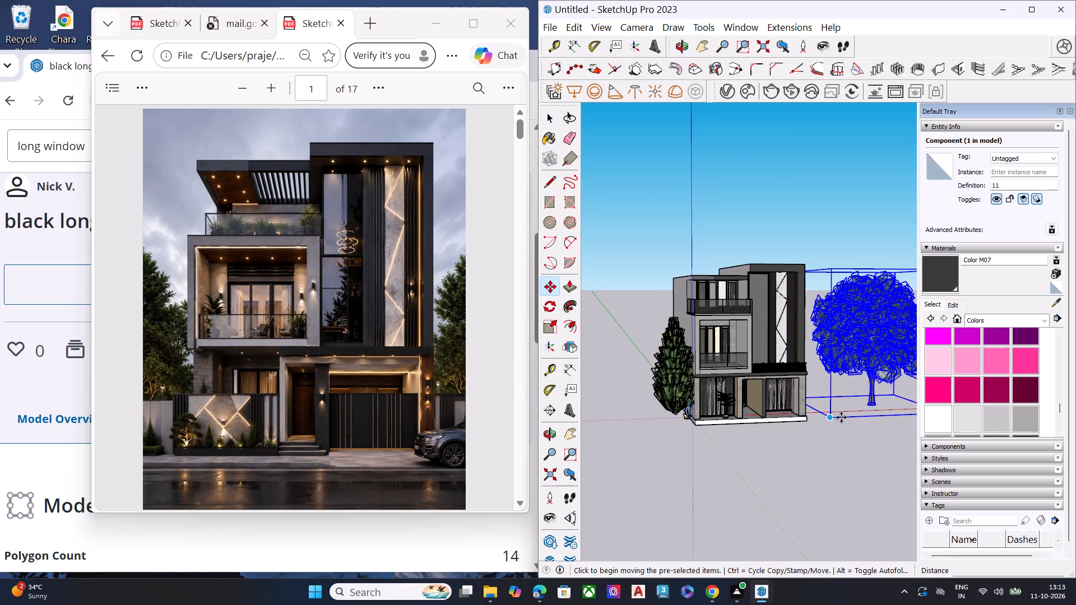
{"action": "left_click", "coordinate": [845, 418]}
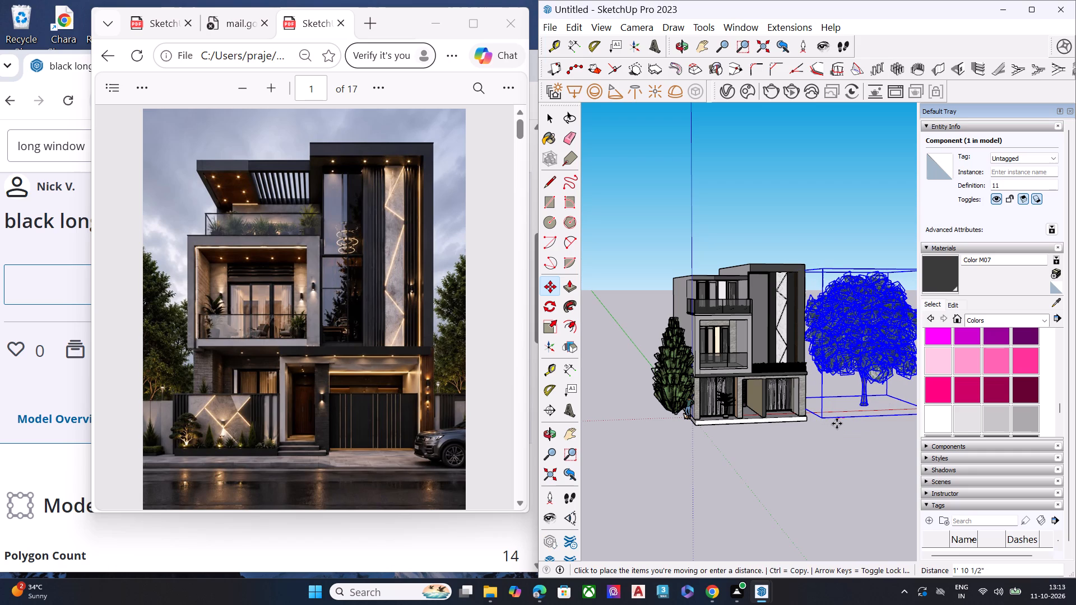
{"action": "left_click", "coordinate": [837, 424]}
{"action": "key", "text": "space"}
{"action": "left_click", "coordinate": [819, 463]}
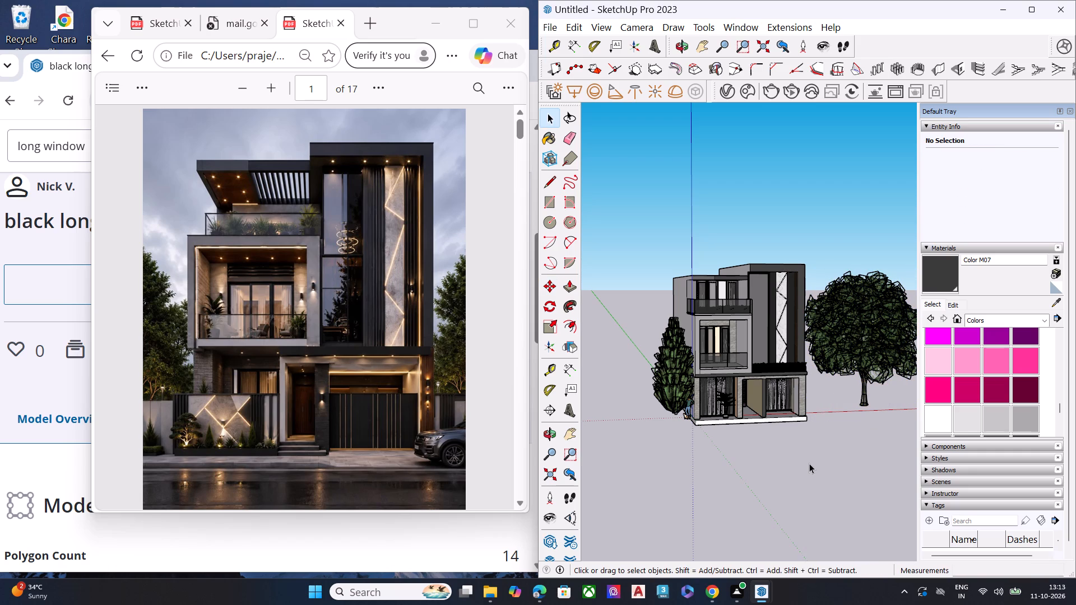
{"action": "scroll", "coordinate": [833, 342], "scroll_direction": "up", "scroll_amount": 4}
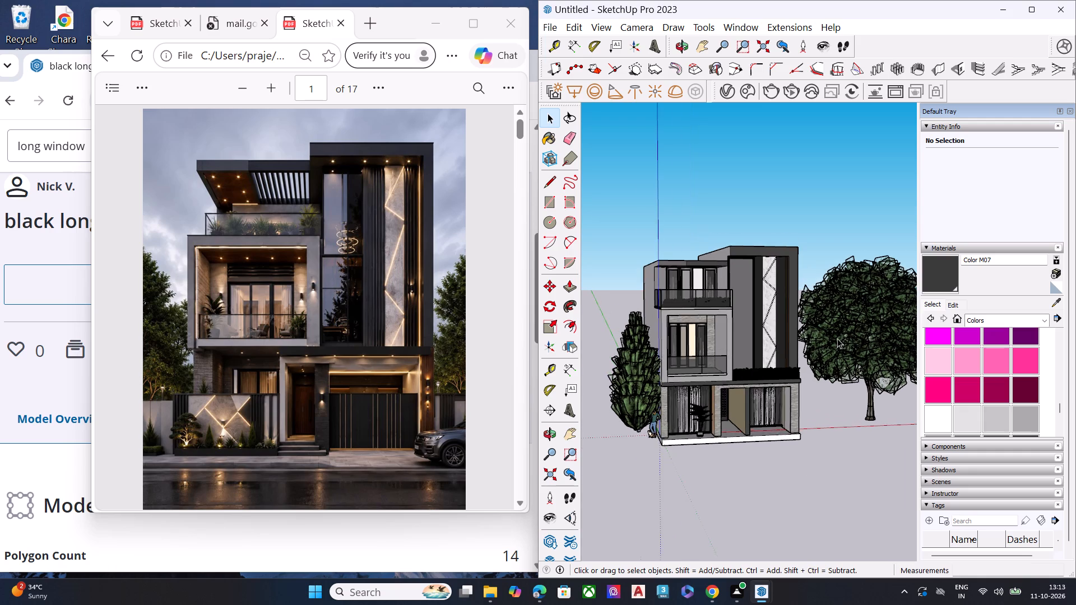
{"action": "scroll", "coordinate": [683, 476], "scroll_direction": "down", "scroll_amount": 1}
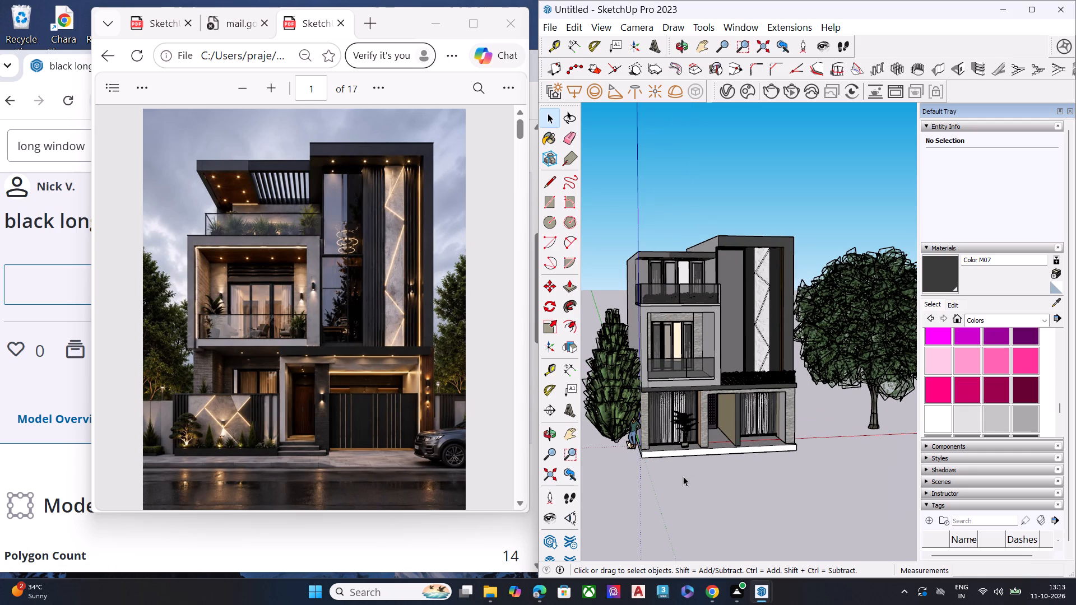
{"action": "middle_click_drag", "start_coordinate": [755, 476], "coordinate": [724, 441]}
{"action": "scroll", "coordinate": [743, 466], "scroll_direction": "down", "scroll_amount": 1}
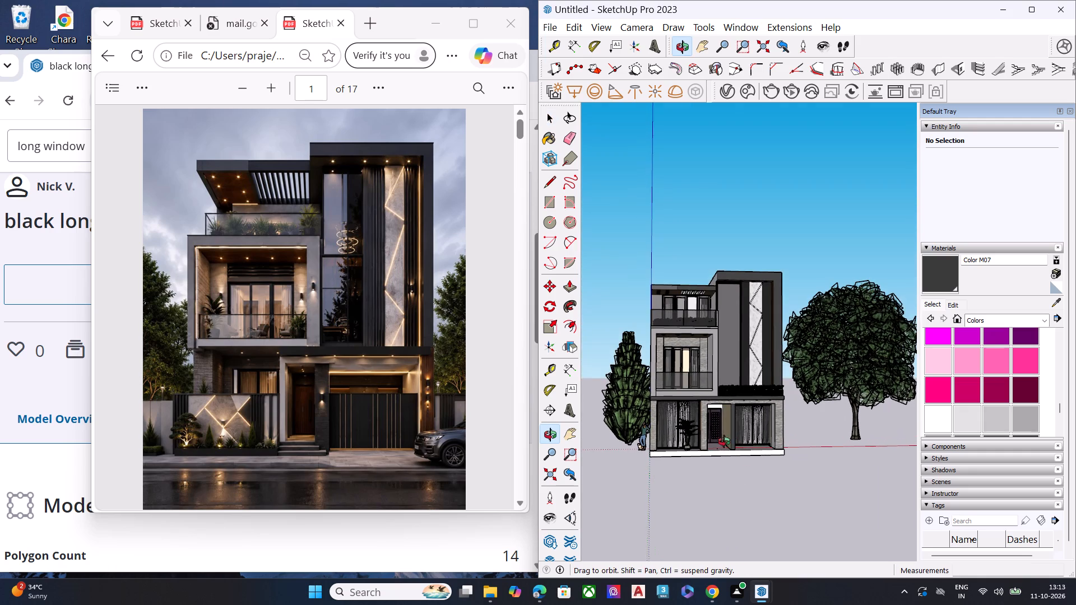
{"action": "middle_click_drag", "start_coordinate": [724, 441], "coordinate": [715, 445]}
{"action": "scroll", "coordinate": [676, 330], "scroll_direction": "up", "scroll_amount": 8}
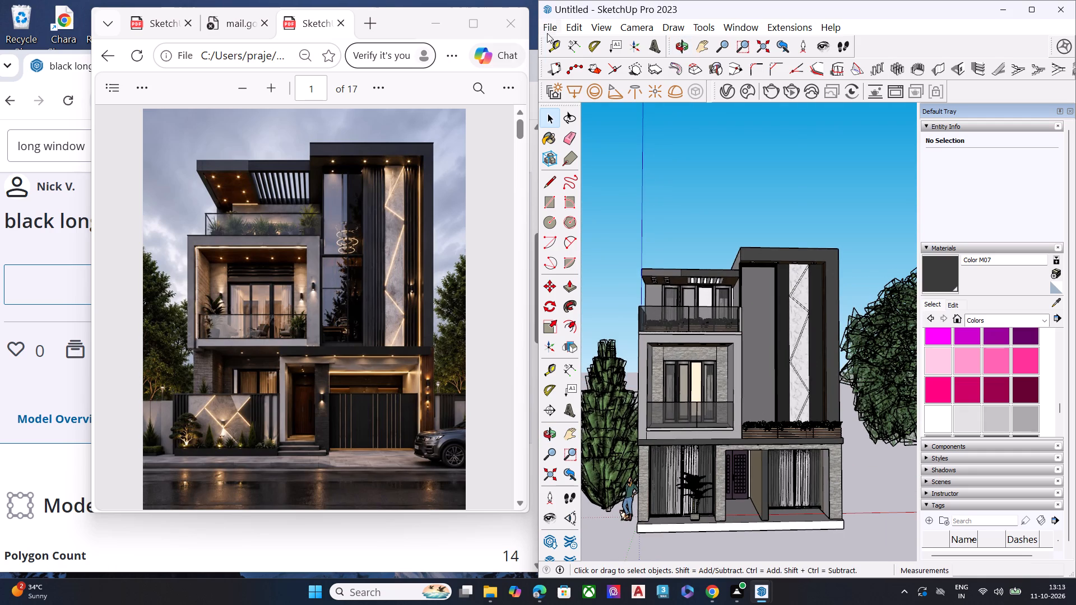
Start an import and look through the model files in the Downloads folder for another tree to add.
{"action": "left_click", "coordinate": [557, 30]}
{"action": "left_click", "coordinate": [609, 262]}
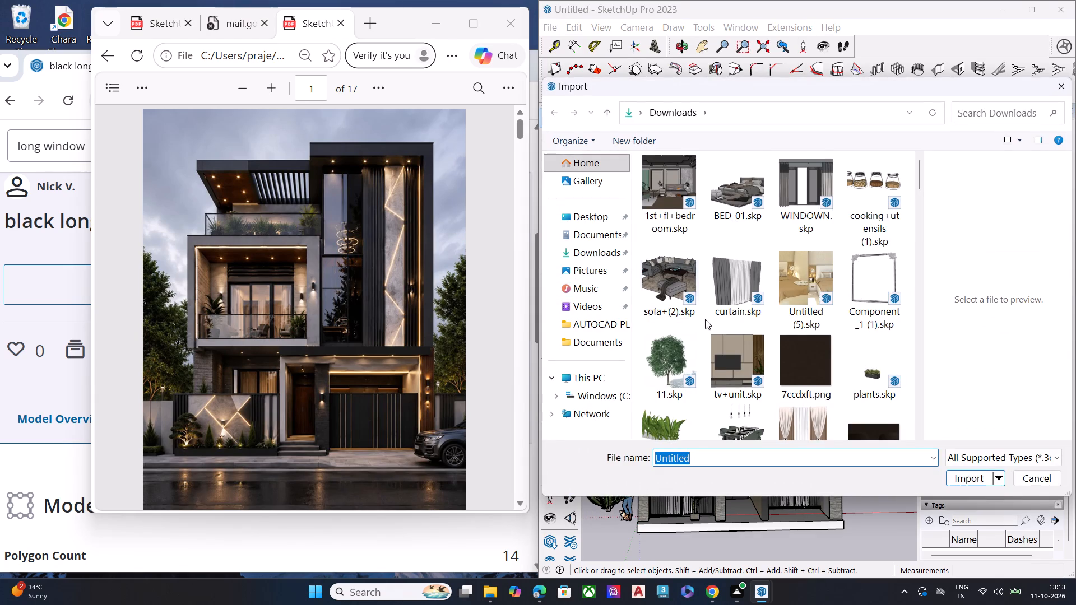
{"action": "scroll", "coordinate": [707, 328], "scroll_direction": "down", "scroll_amount": 4}
{"action": "scroll", "coordinate": [720, 321], "scroll_direction": "up", "scroll_amount": 2}
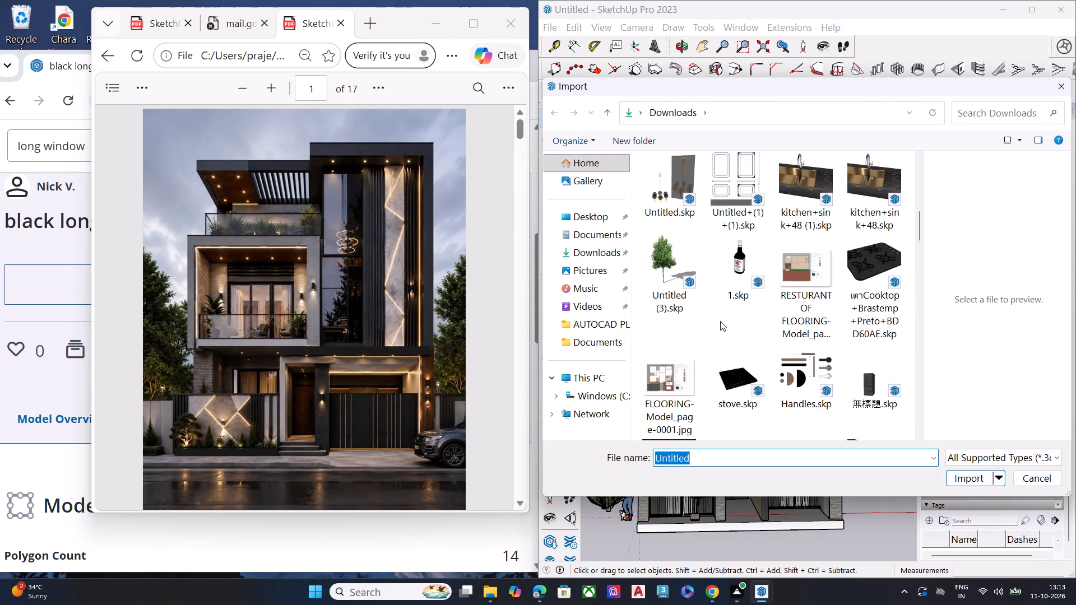
{"action": "scroll", "coordinate": [720, 321], "scroll_direction": "down", "scroll_amount": 4}
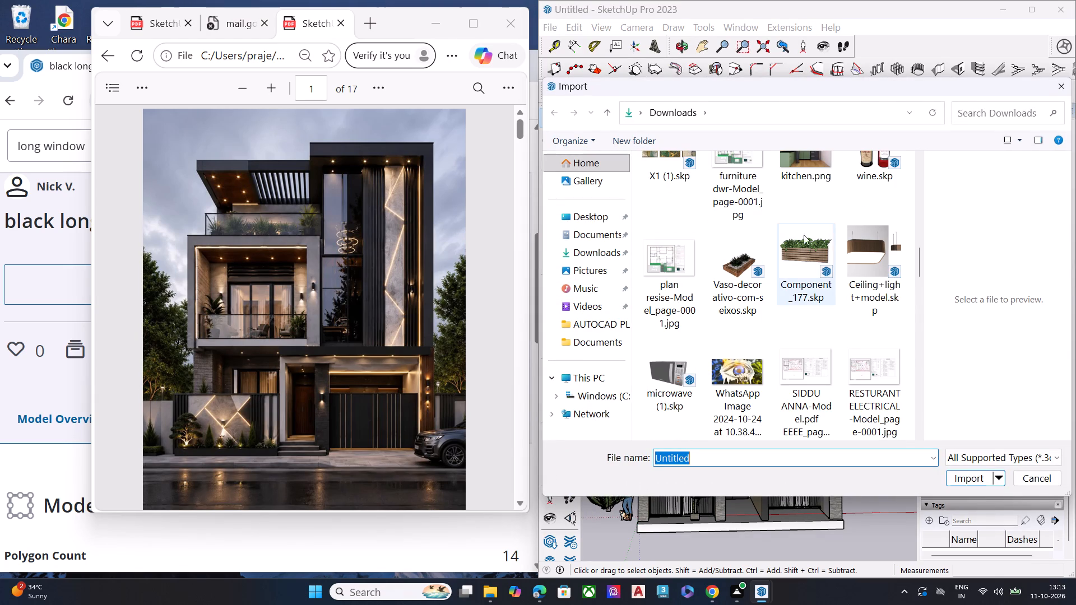
{"action": "scroll", "coordinate": [778, 309], "scroll_direction": "down", "scroll_amount": 2}
{"action": "scroll", "coordinate": [776, 314], "scroll_direction": "up", "scroll_amount": 4}
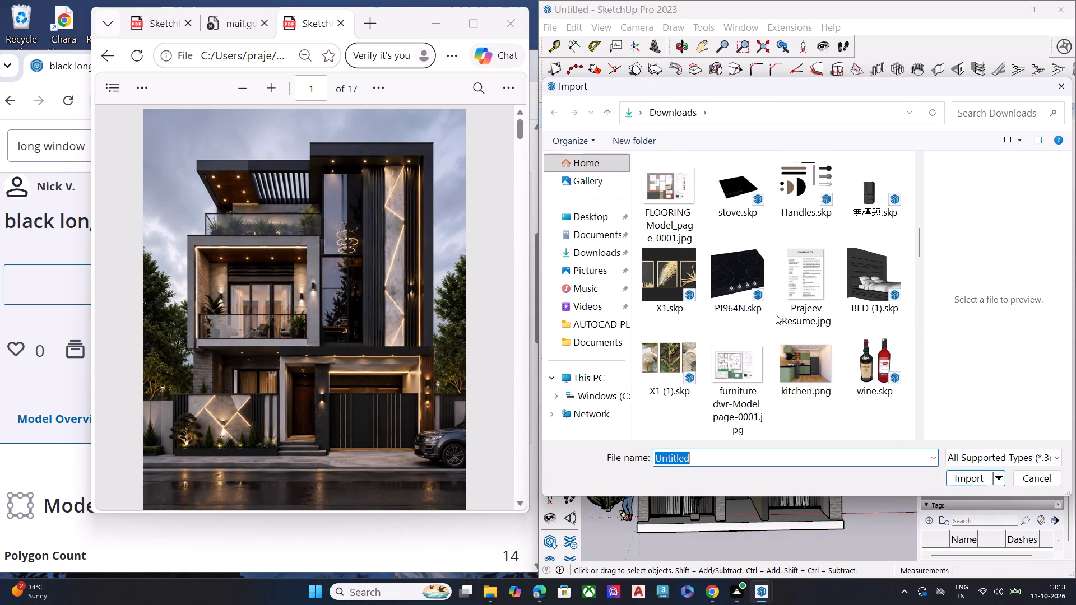
{"action": "scroll", "coordinate": [772, 321], "scroll_direction": "down", "scroll_amount": 5}
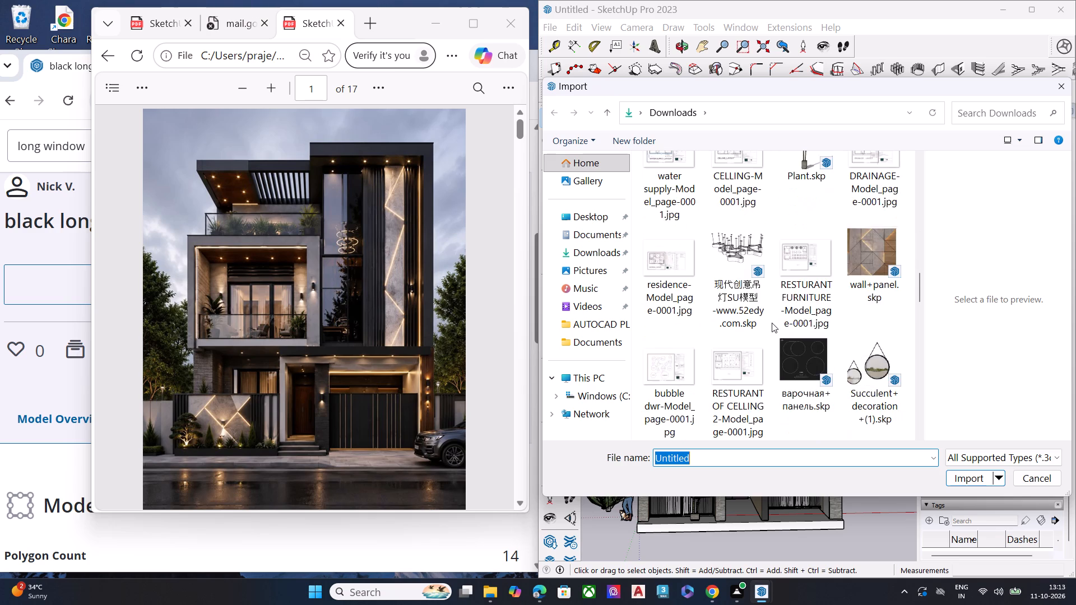
{"action": "scroll", "coordinate": [772, 323], "scroll_direction": "down", "scroll_amount": 1}
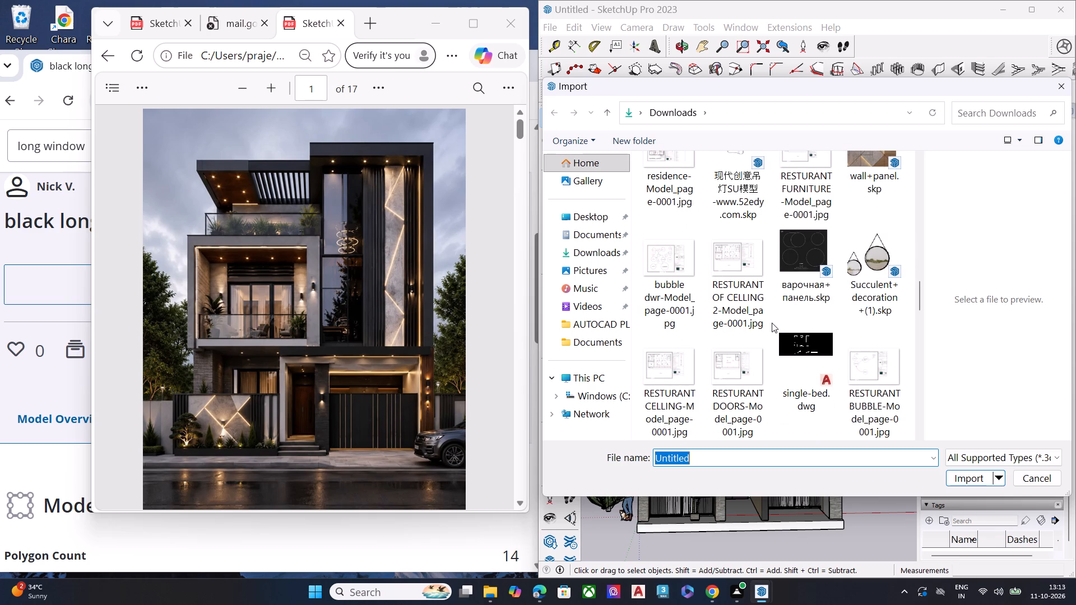
{"action": "scroll", "coordinate": [767, 324], "scroll_direction": "down", "scroll_amount": 5}
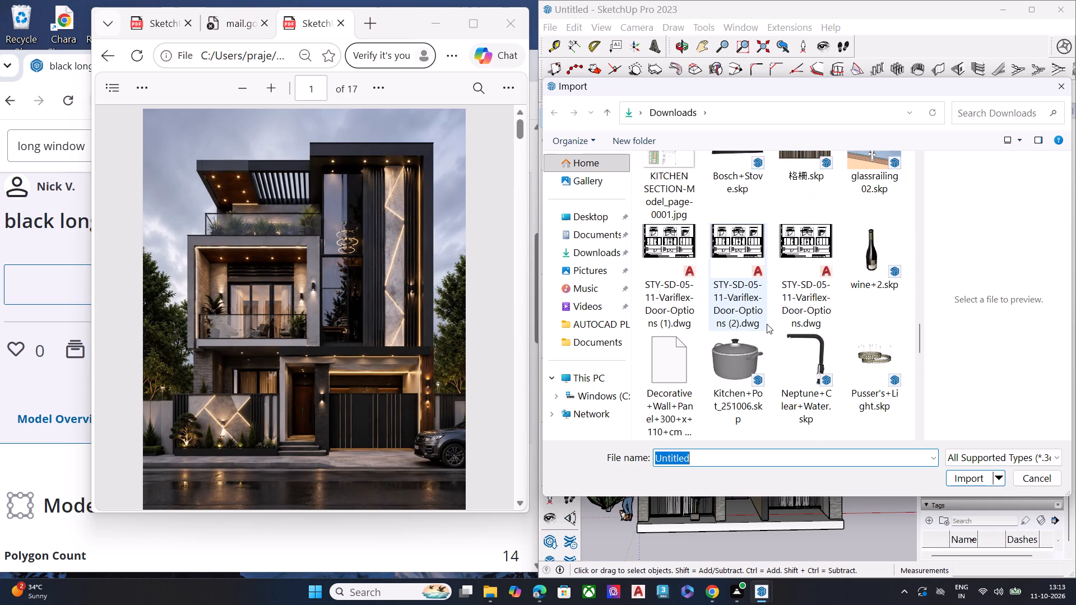
{"action": "scroll", "coordinate": [767, 324], "scroll_direction": "down", "scroll_amount": 7}
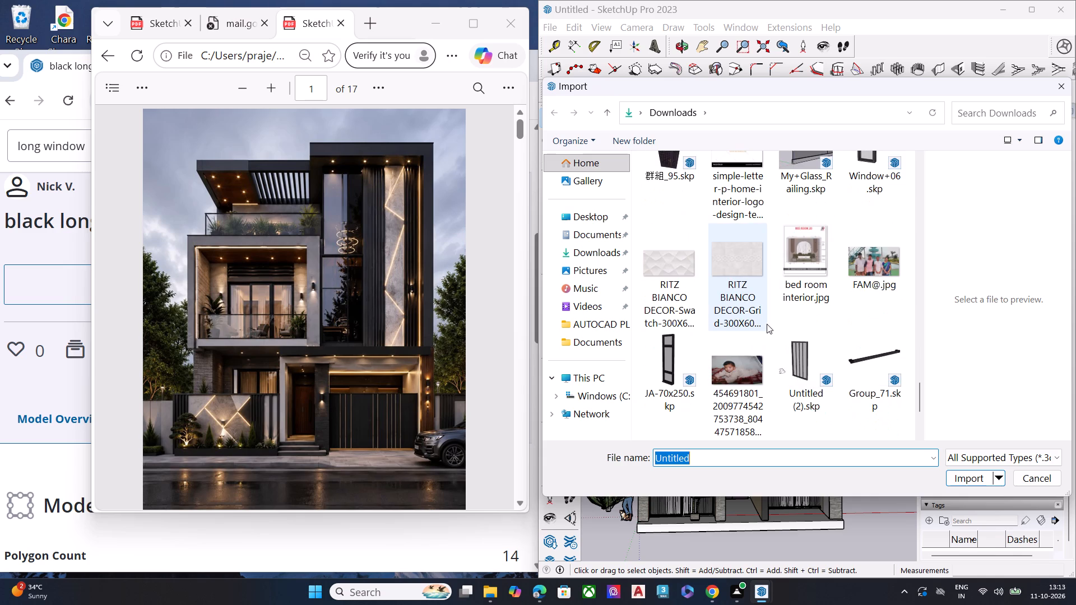
{"action": "scroll", "coordinate": [767, 324], "scroll_direction": "up", "scroll_amount": 5}
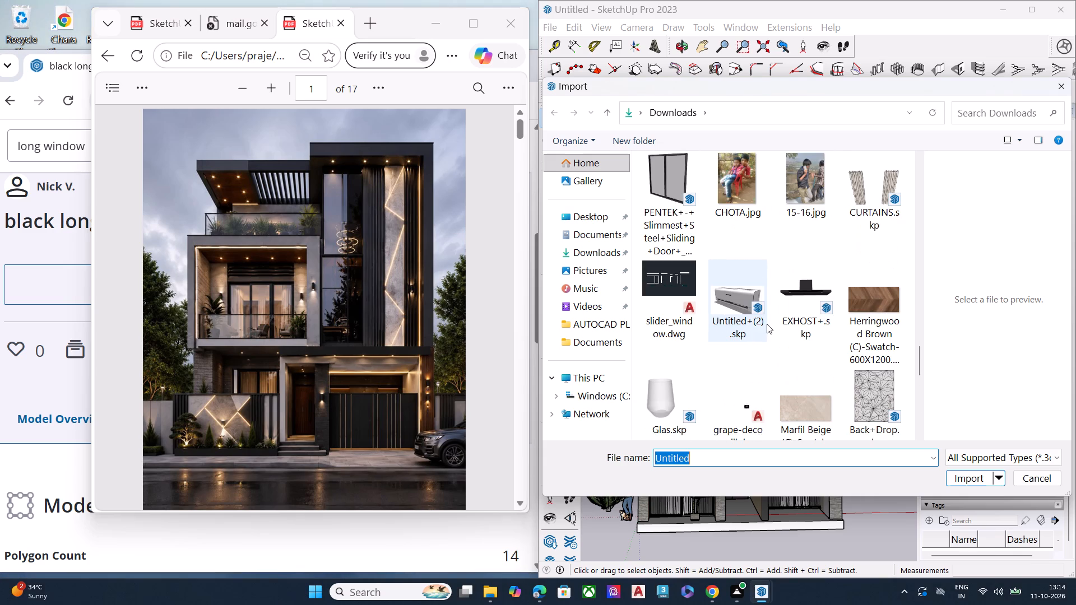
{"action": "scroll", "coordinate": [767, 324], "scroll_direction": "up", "scroll_amount": 5}
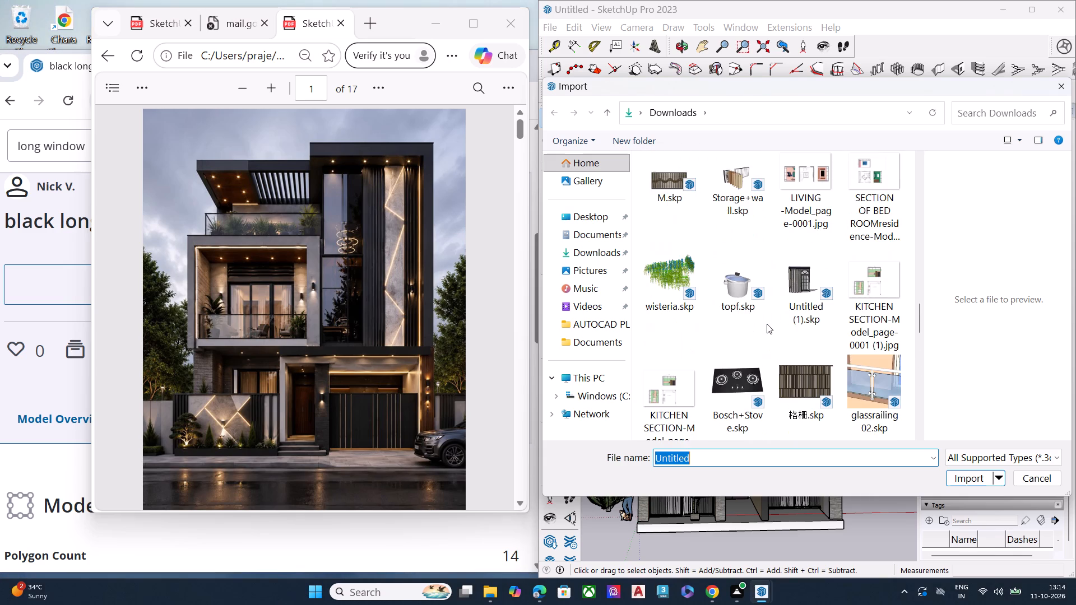
{"action": "scroll", "coordinate": [767, 324], "scroll_direction": "up", "scroll_amount": 5}
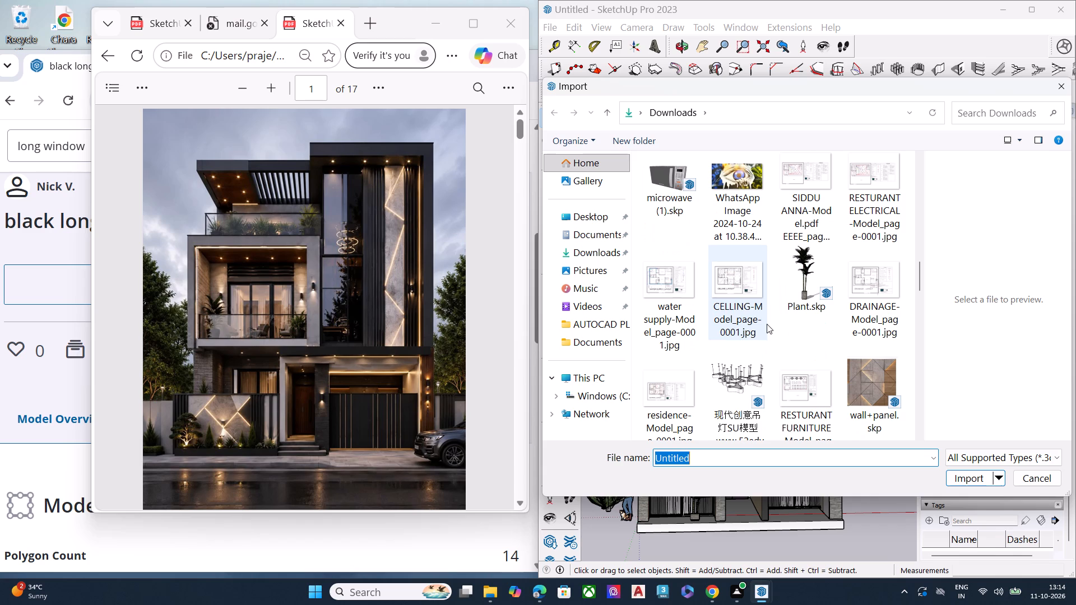
{"action": "scroll", "coordinate": [767, 324], "scroll_direction": "up", "scroll_amount": 3}
{"action": "scroll", "coordinate": [767, 324], "scroll_direction": "down", "scroll_amount": 1}
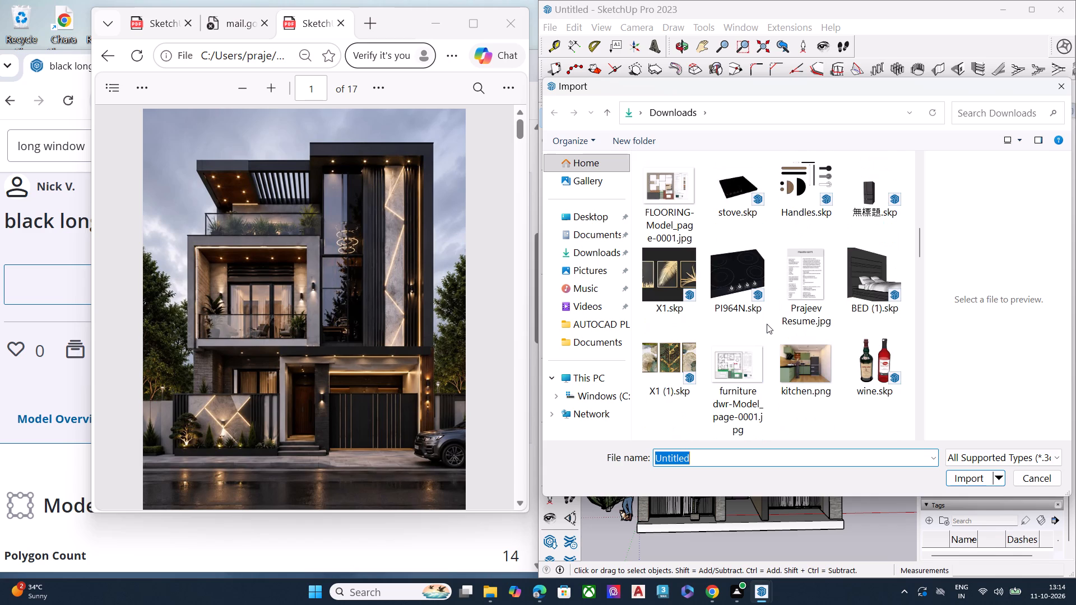
{"action": "scroll", "coordinate": [767, 324], "scroll_direction": "up", "scroll_amount": 8}
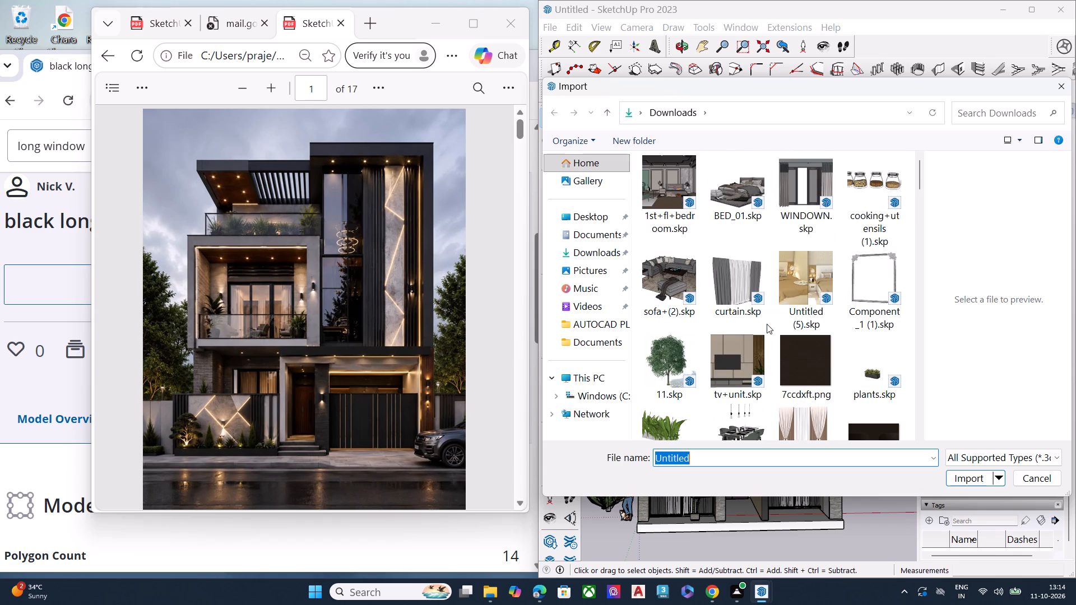
{"action": "scroll", "coordinate": [767, 324], "scroll_direction": "down", "scroll_amount": 14}
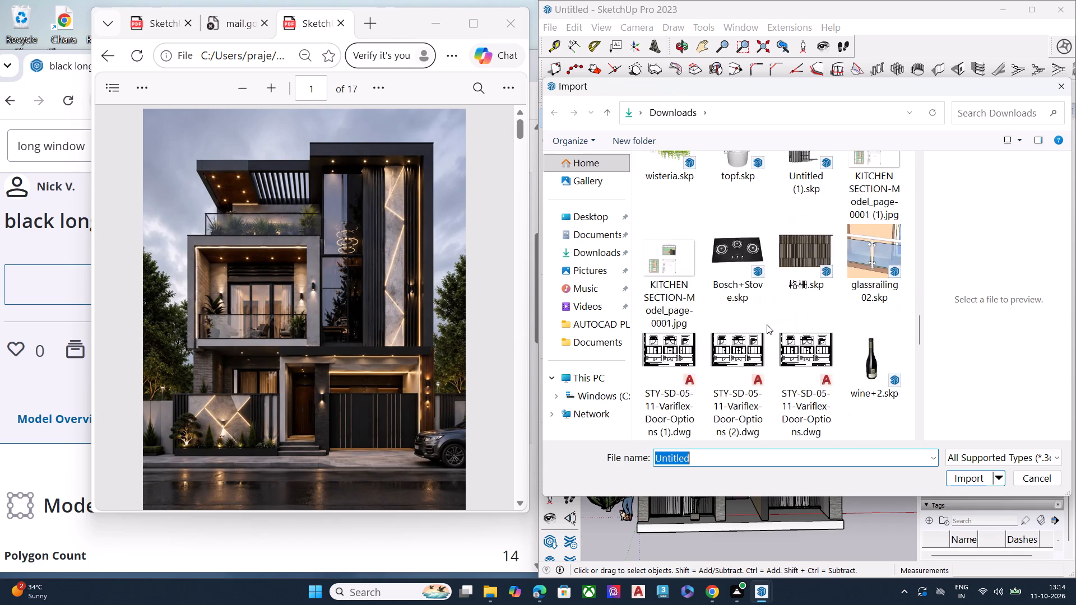
{"action": "scroll", "coordinate": [767, 324], "scroll_direction": "down", "scroll_amount": 8}
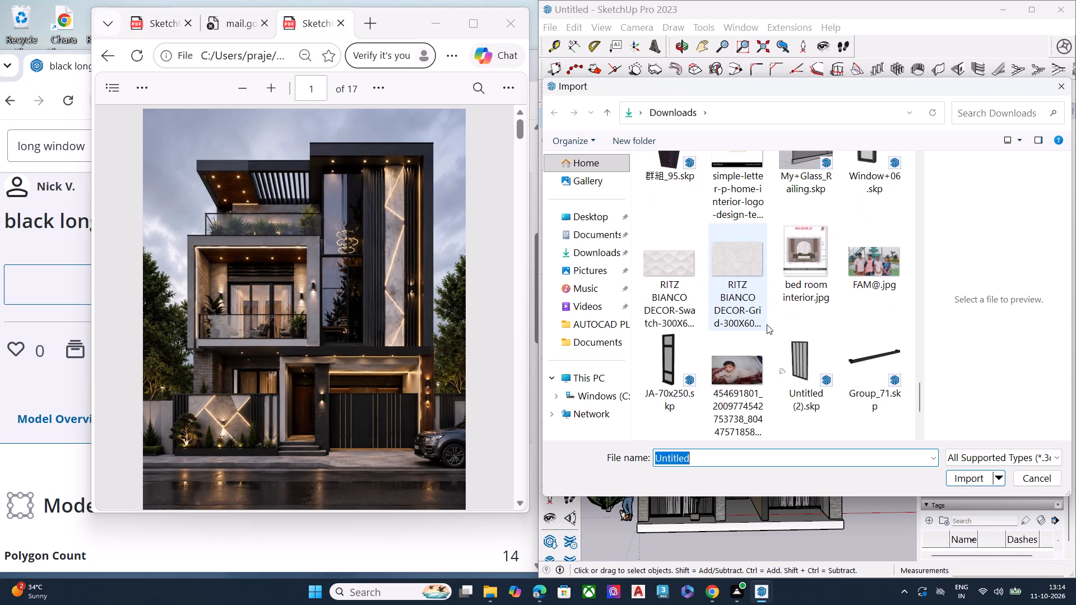
{"action": "scroll", "coordinate": [767, 324], "scroll_direction": "up", "scroll_amount": 1}
{"action": "scroll", "coordinate": [767, 324], "scroll_direction": "down", "scroll_amount": 5}
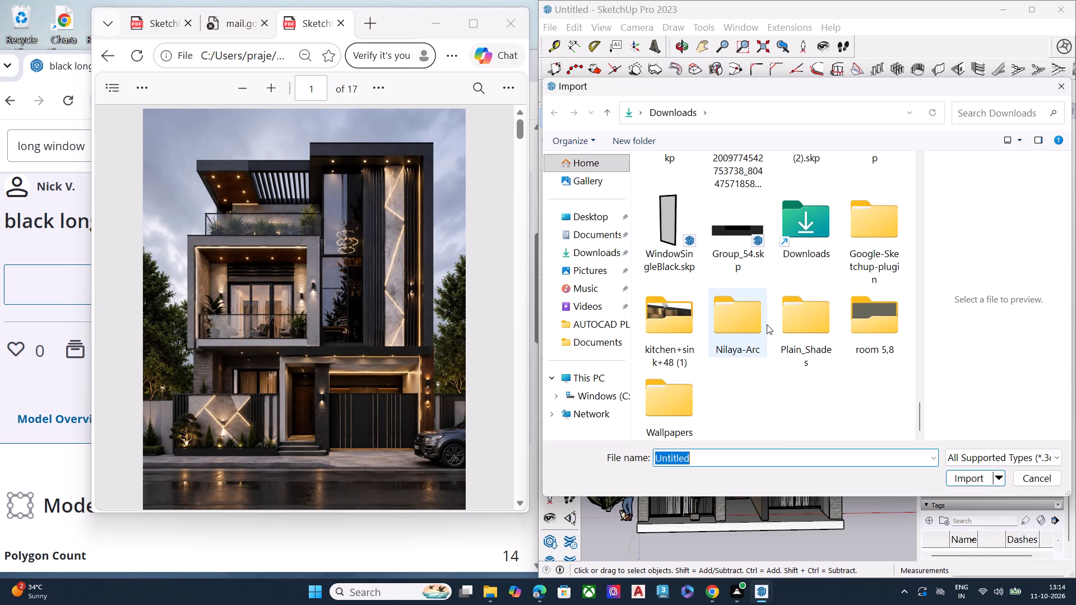
{"action": "scroll", "coordinate": [767, 324], "scroll_direction": "up", "scroll_amount": 4}
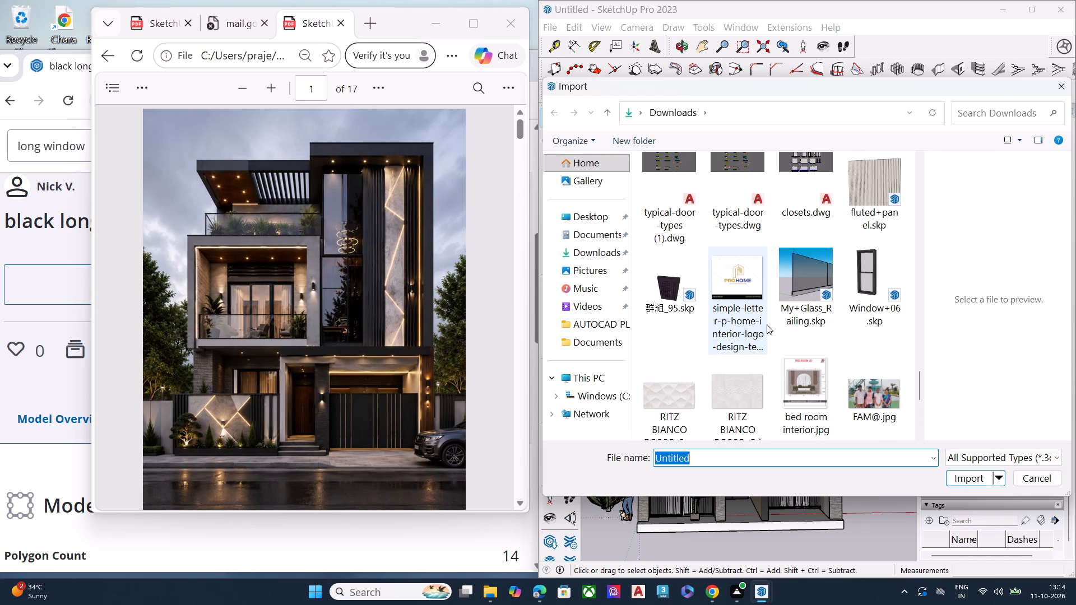
{"action": "key", "text": "grave"}
{"action": "scroll", "coordinate": [796, 341], "scroll_direction": "down", "scroll_amount": 2}
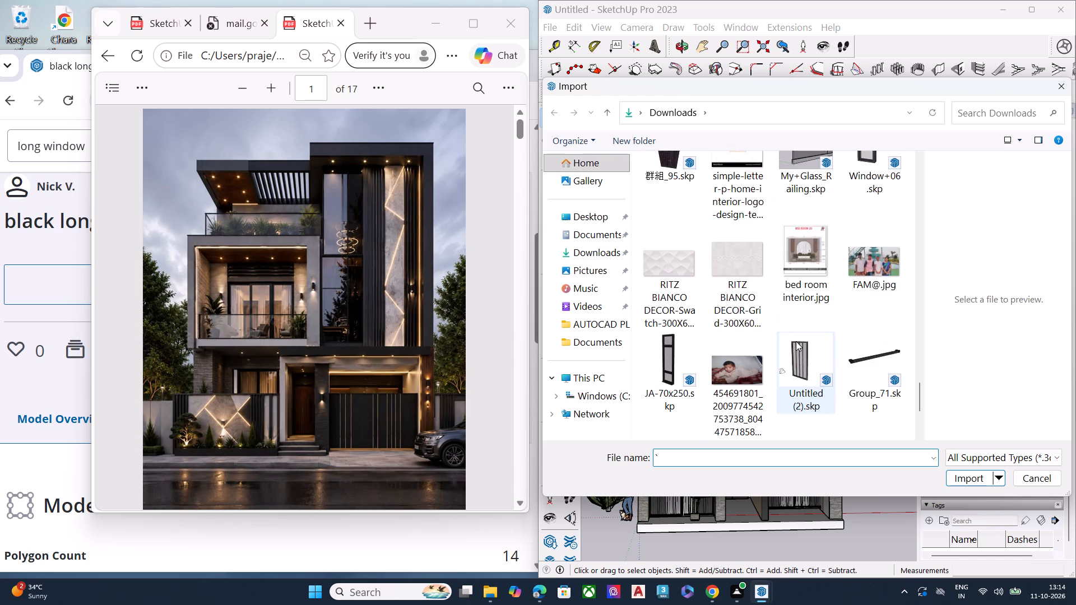
{"action": "scroll", "coordinate": [796, 341], "scroll_direction": "up", "scroll_amount": 11}
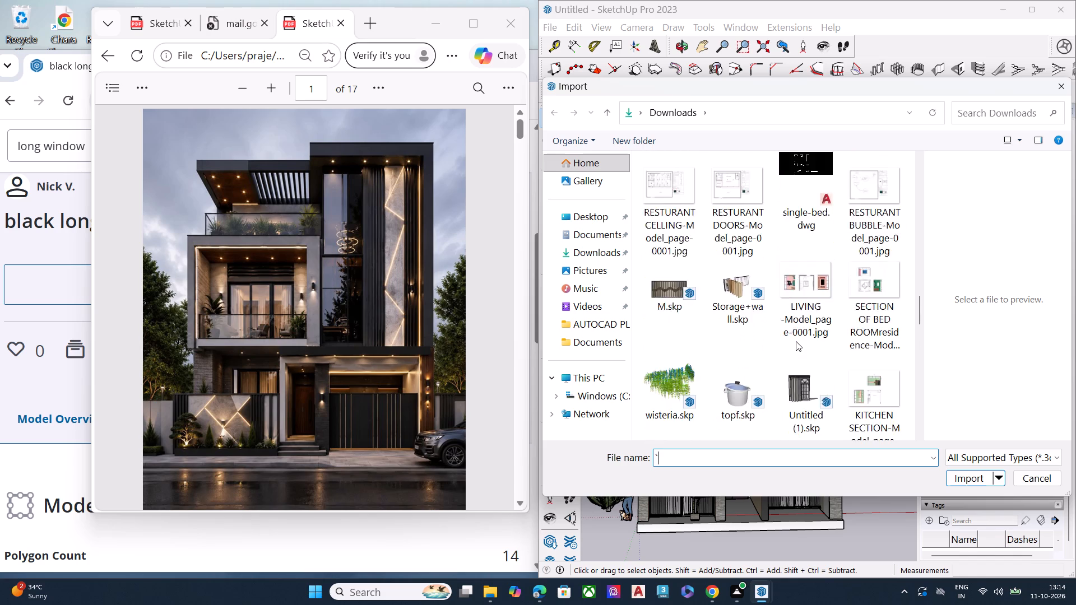
{"action": "scroll", "coordinate": [796, 341], "scroll_direction": "up", "scroll_amount": 14}
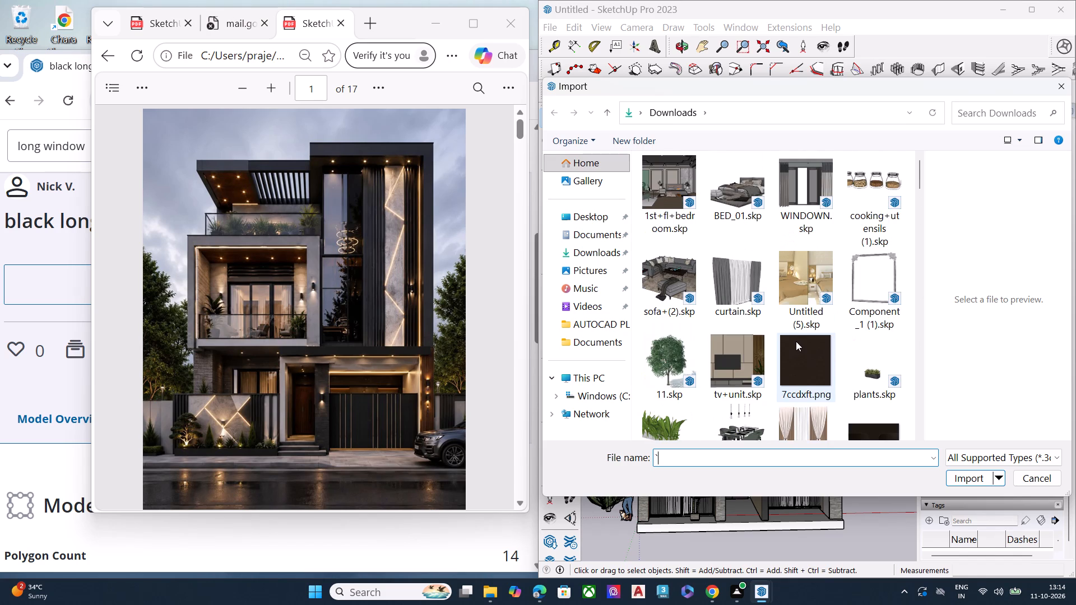
{"action": "scroll", "coordinate": [796, 341], "scroll_direction": "up", "scroll_amount": 2}
{"action": "scroll", "coordinate": [796, 341], "scroll_direction": "down", "scroll_amount": 3}
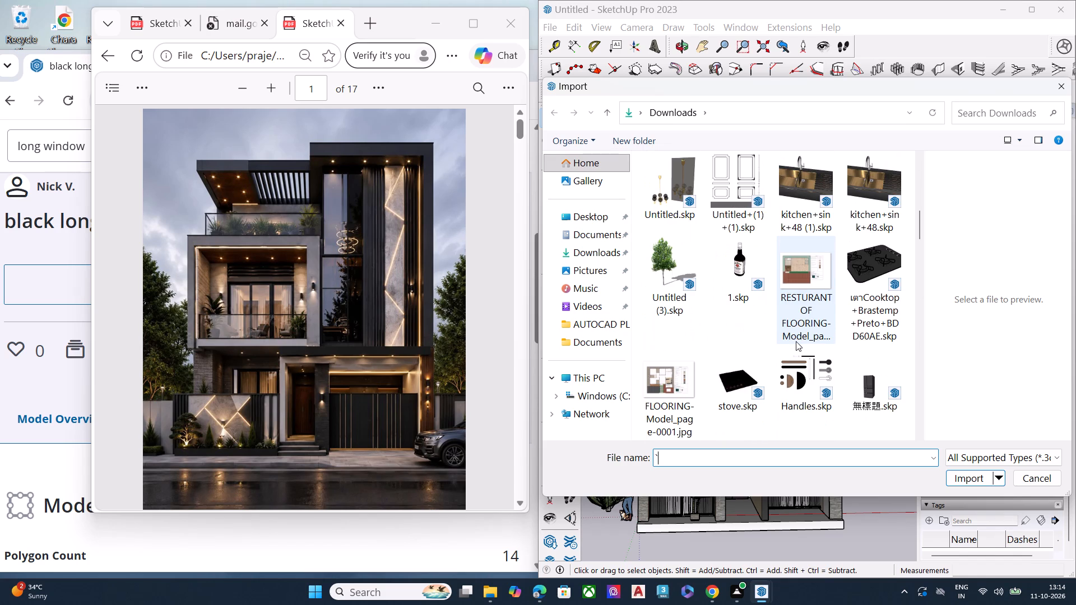
Import the tree model Untitled (3).skp and place it on the ground near the house's front corner, in front of the conifer.
{"action": "left_click", "coordinate": [663, 275]}
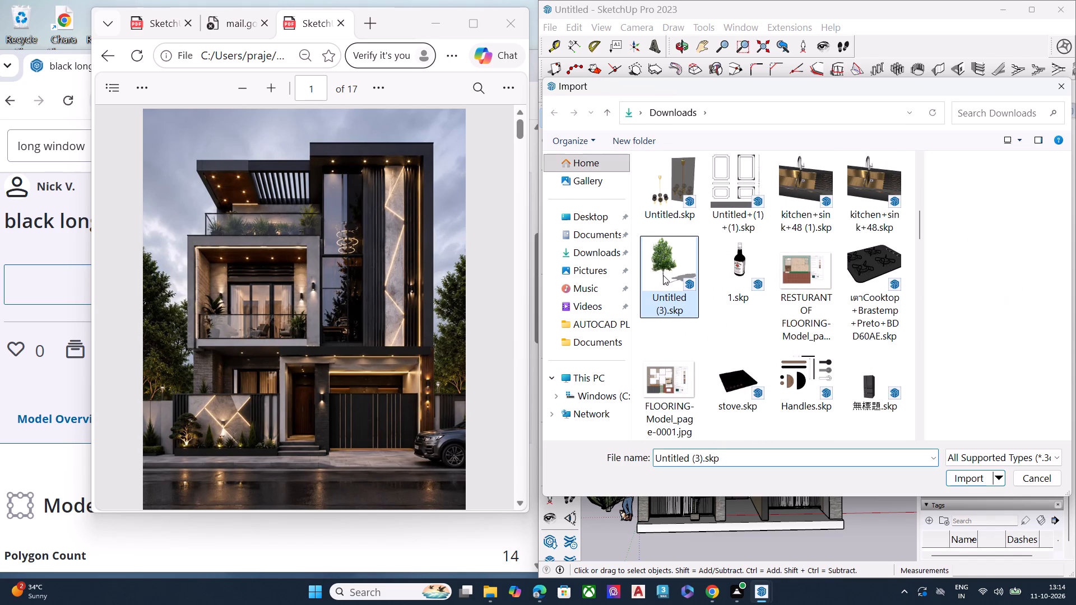
{"action": "left_click", "coordinate": [970, 476]}
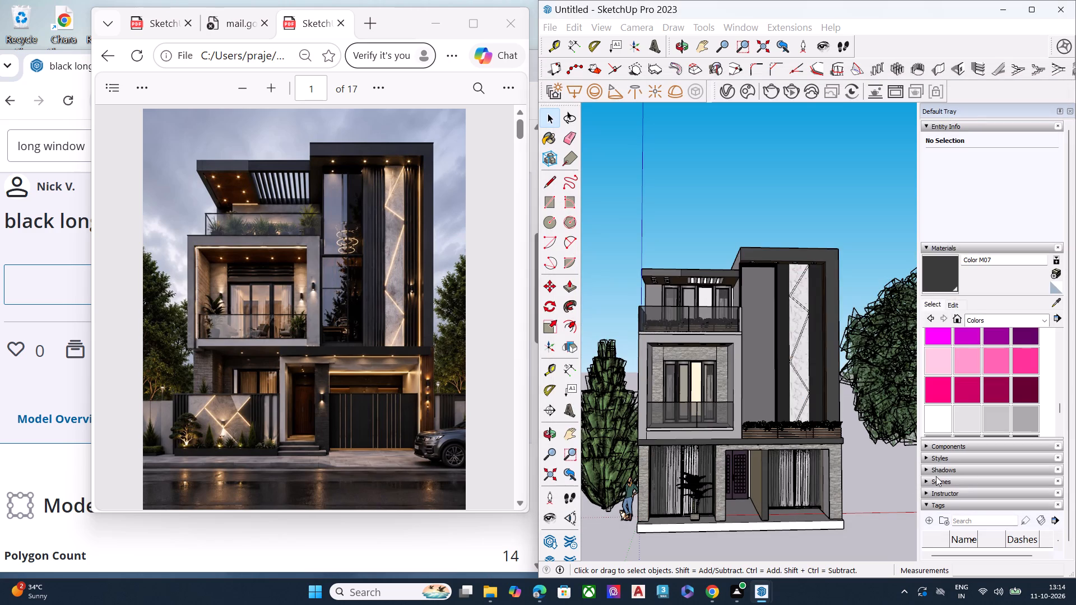
{"action": "left_click", "coordinate": [937, 354]}
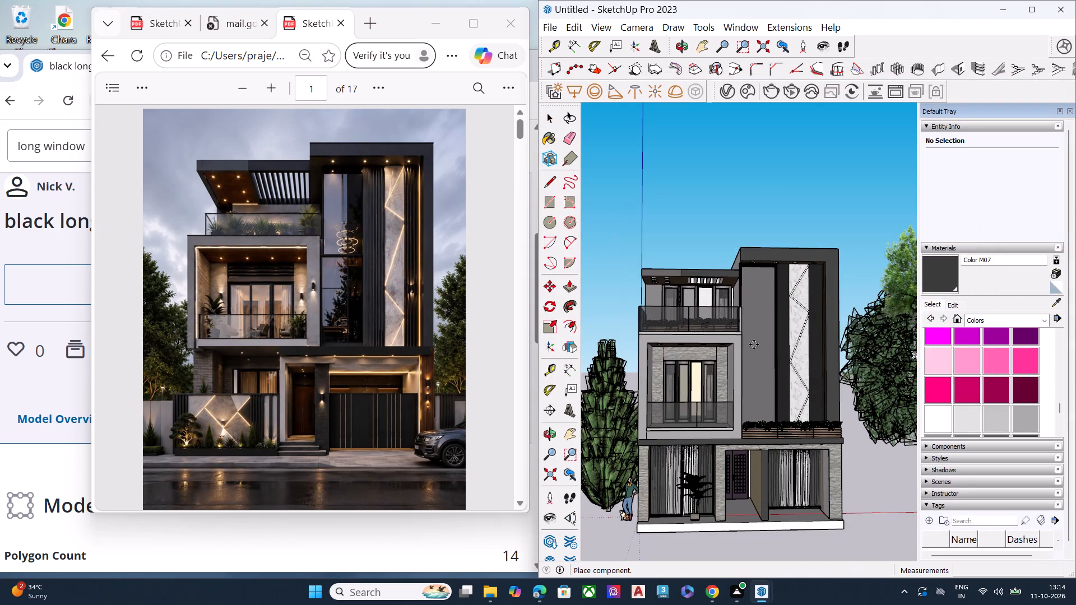
{"action": "scroll", "coordinate": [741, 318], "scroll_direction": "down", "scroll_amount": 8}
{"action": "middle_click_drag", "start_coordinate": [781, 418], "coordinate": [817, 518]}
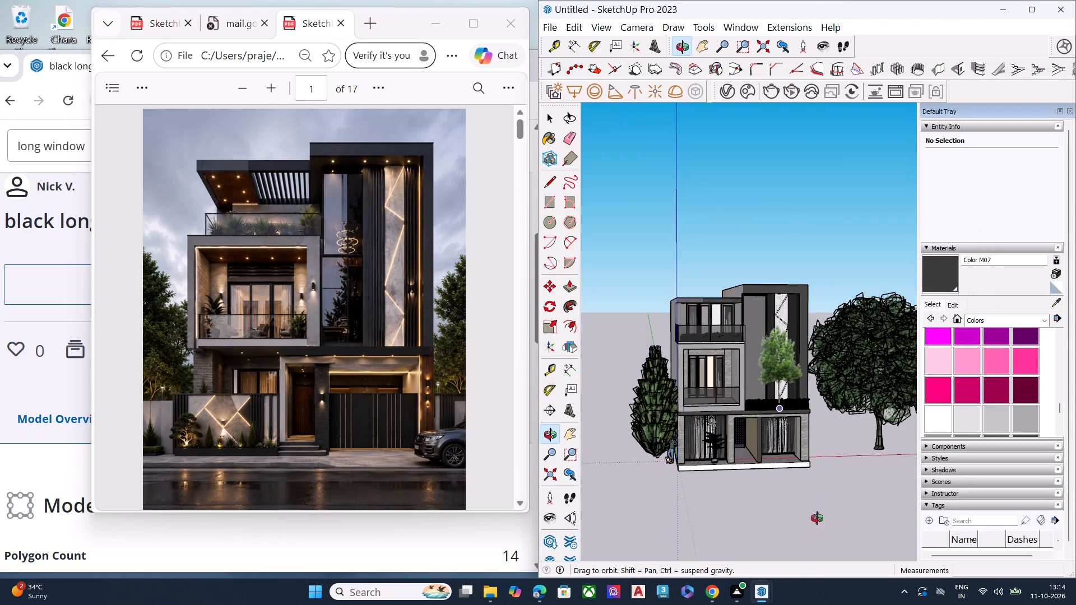
{"action": "middle_click_drag", "start_coordinate": [817, 518], "coordinate": [815, 539]}
{"action": "scroll", "coordinate": [610, 417], "scroll_direction": "up", "scroll_amount": 5}
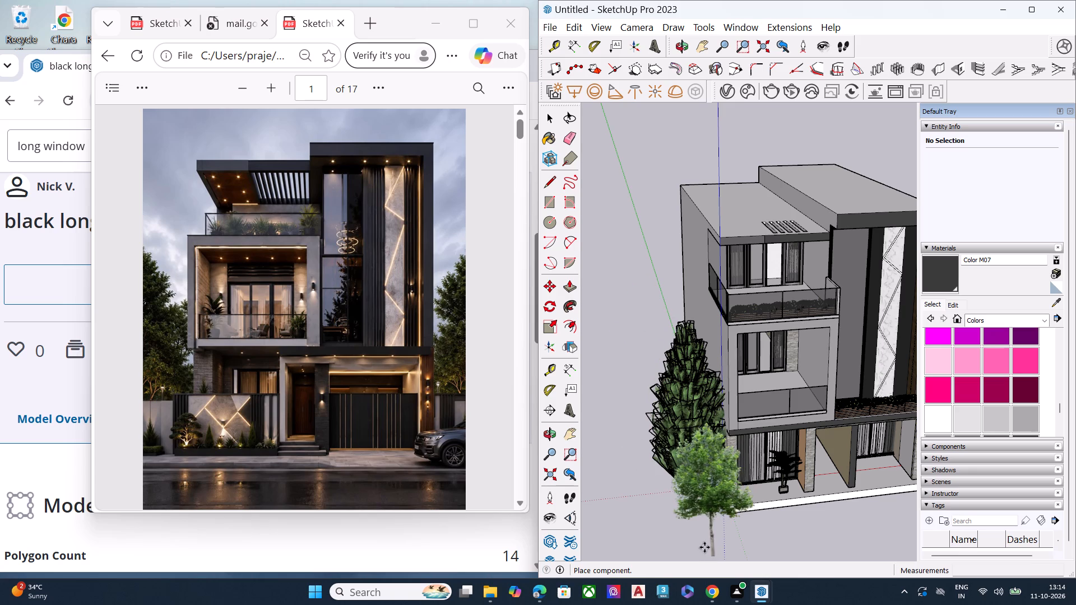
{"action": "left_click", "coordinate": [701, 536]}
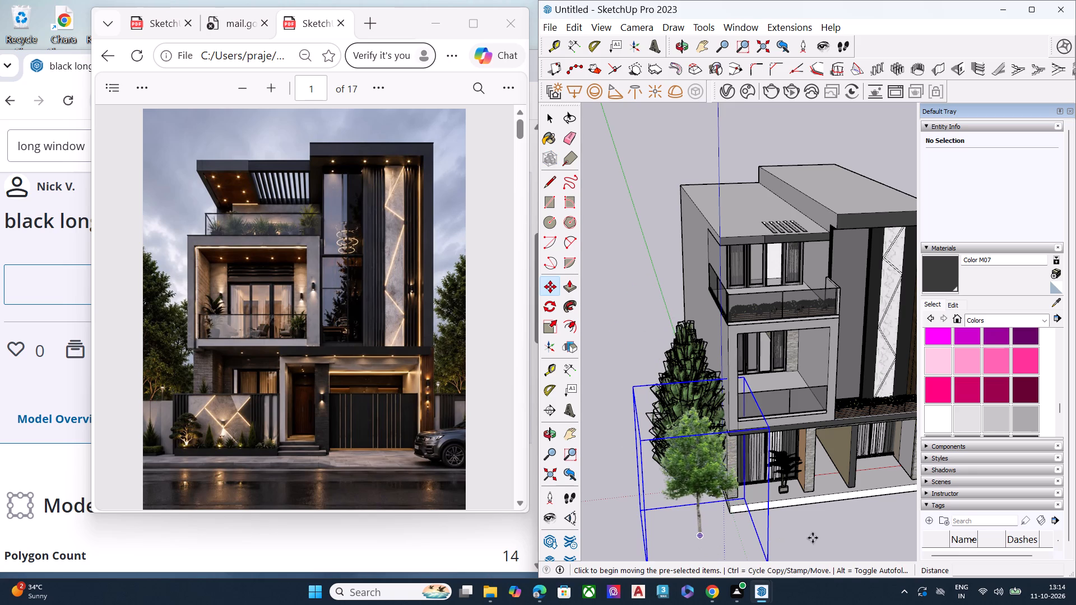
Scale the newly placed tree by about 1.90 along the blue axis and enlarge it along the green axis.
{"action": "scroll", "coordinate": [813, 538], "scroll_direction": "up", "scroll_amount": 1}
{"action": "middle_click_drag", "start_coordinate": [813, 538], "coordinate": [707, 487]}
{"action": "scroll", "coordinate": [681, 438], "scroll_direction": "up", "scroll_amount": 2}
{"action": "scroll", "coordinate": [691, 426], "scroll_direction": "down", "scroll_amount": 5}
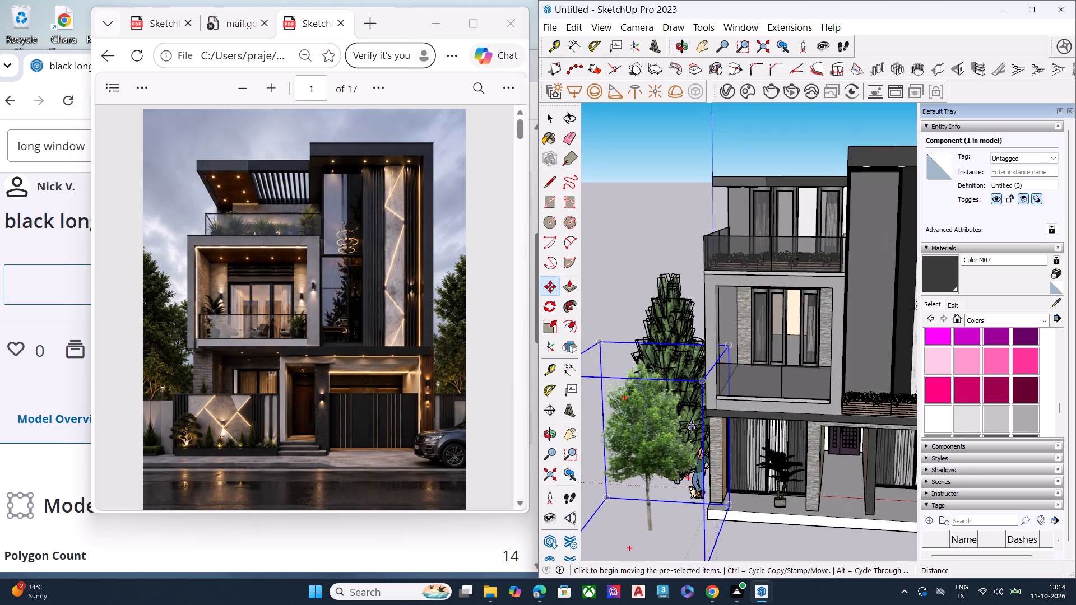
{"action": "scroll", "coordinate": [692, 426], "scroll_direction": "down", "scroll_amount": 4}
{"action": "key", "text": "s"}
{"action": "left_click", "coordinate": [665, 388]}
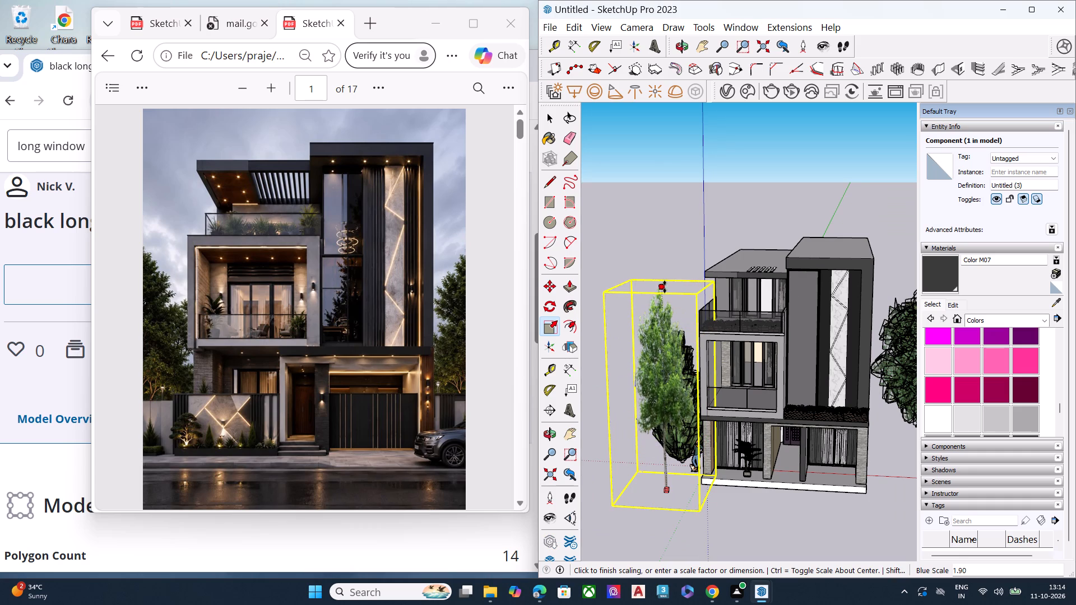
{"action": "left_click", "coordinate": [665, 287]}
{"action": "left_click", "coordinate": [652, 405]}
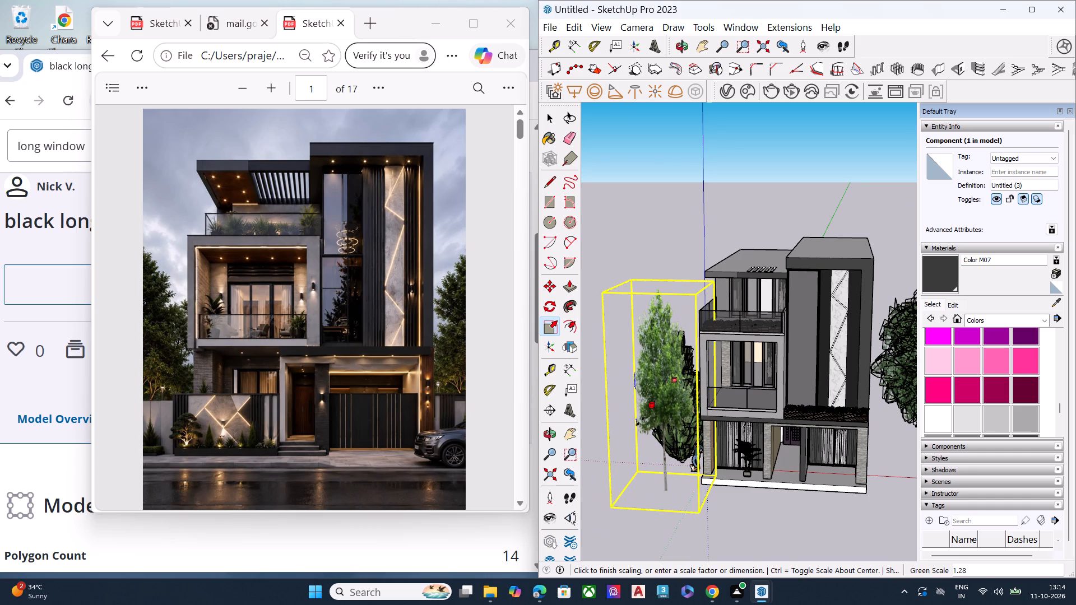
{"action": "left_click", "coordinate": [638, 426]}
{"action": "middle_click_drag", "start_coordinate": [736, 458], "coordinate": [696, 481]}
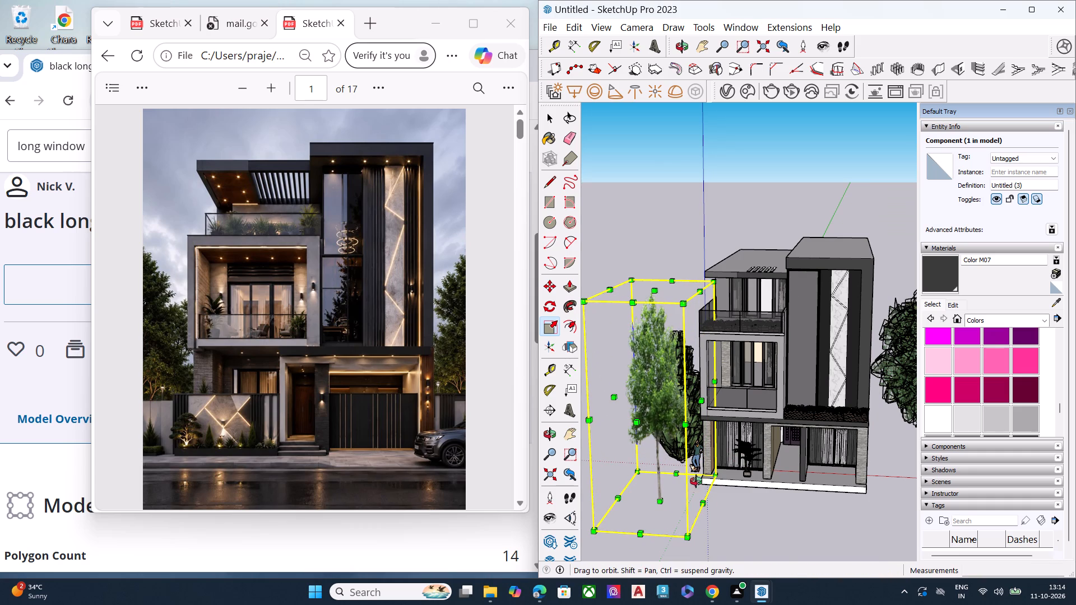
Move the newly scaled tree about 15' back along the house's side so it stands beside the conifer, then clear the selection.
{"action": "middle_click_drag", "start_coordinate": [696, 481], "coordinate": [638, 492]}
{"action": "left_click", "coordinate": [697, 521]}
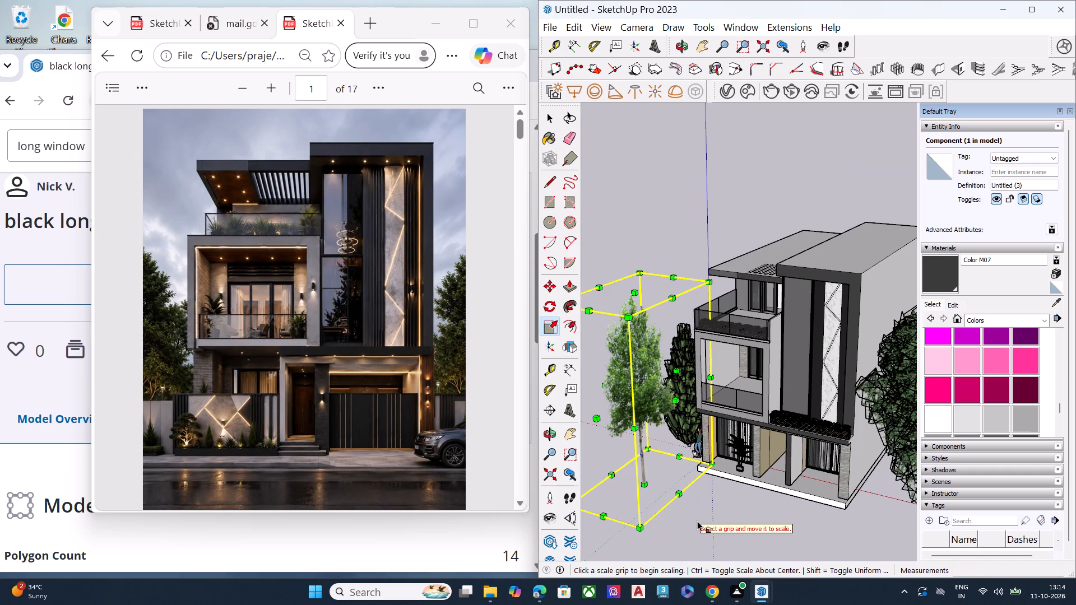
{"action": "key", "text": "space"}
{"action": "left_click", "coordinate": [697, 521]}
{"action": "left_click", "coordinate": [648, 485]}
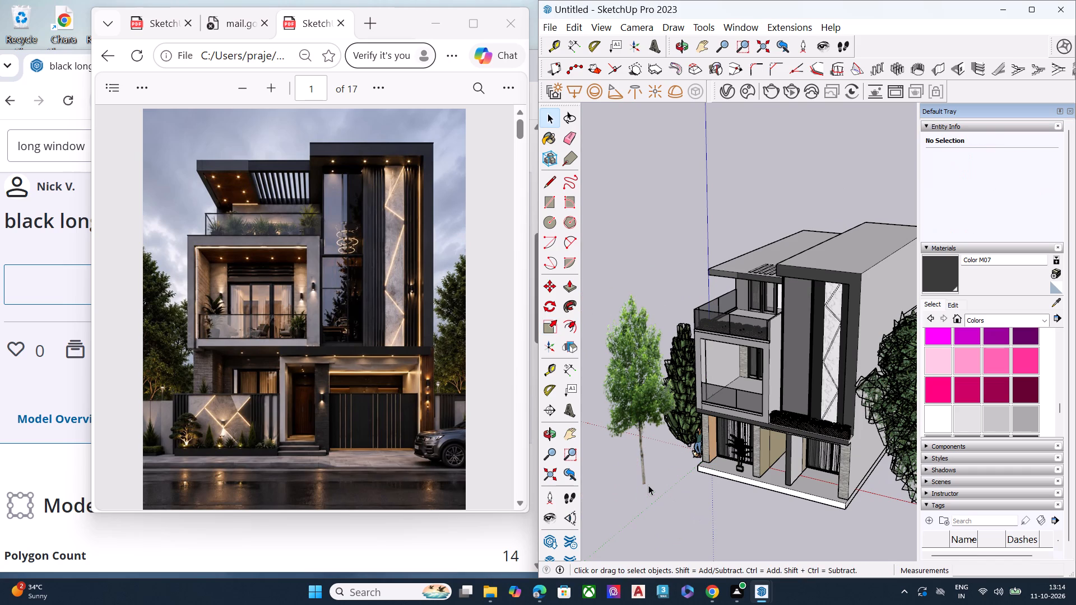
{"action": "left_click", "coordinate": [634, 407]}
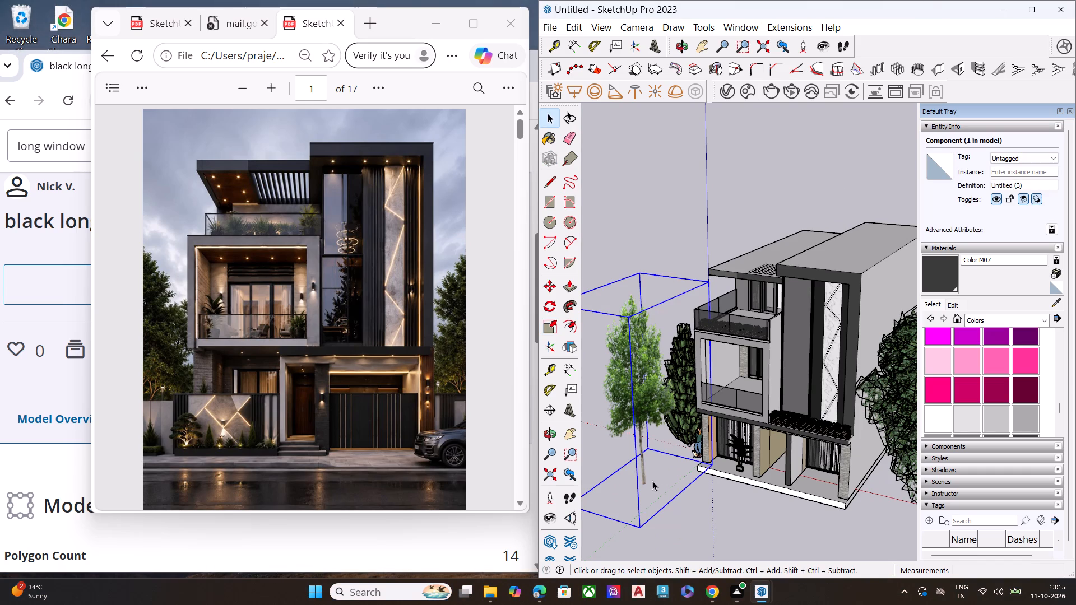
{"action": "key", "text": "m"}
{"action": "left_click", "coordinate": [638, 529]}
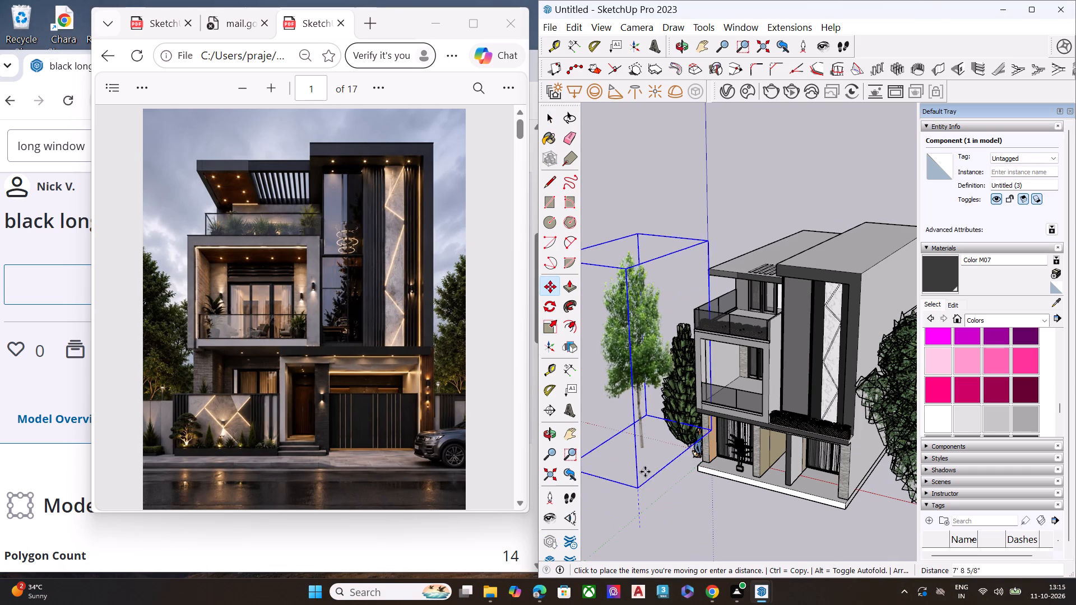
{"action": "left_click", "coordinate": [651, 469]}
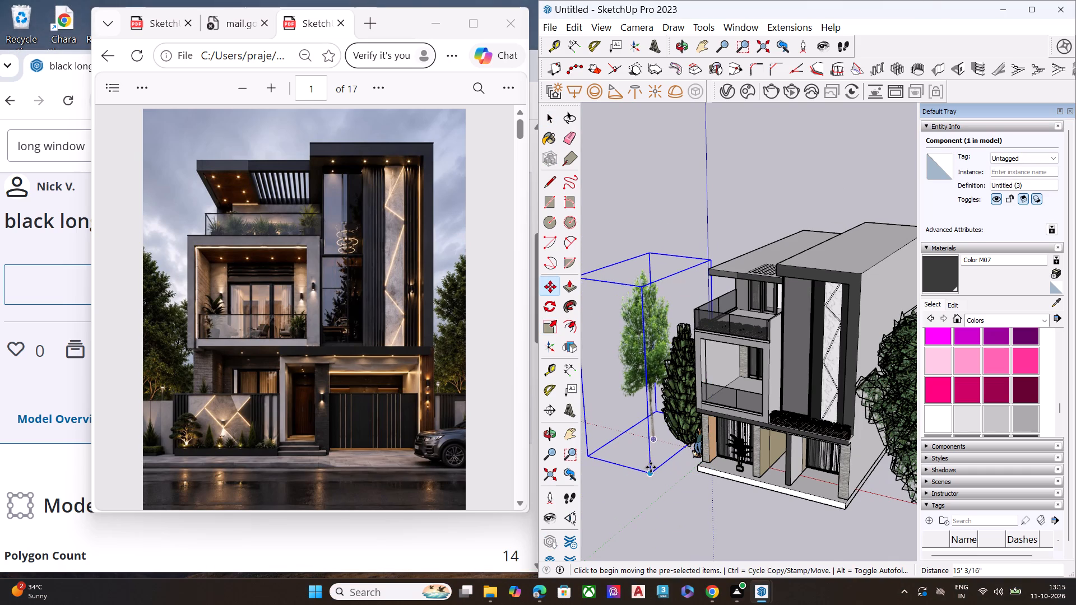
{"action": "scroll", "coordinate": [704, 541], "scroll_direction": "down", "scroll_amount": 1}
{"action": "middle_click_drag", "start_coordinate": [711, 538], "coordinate": [836, 439]}
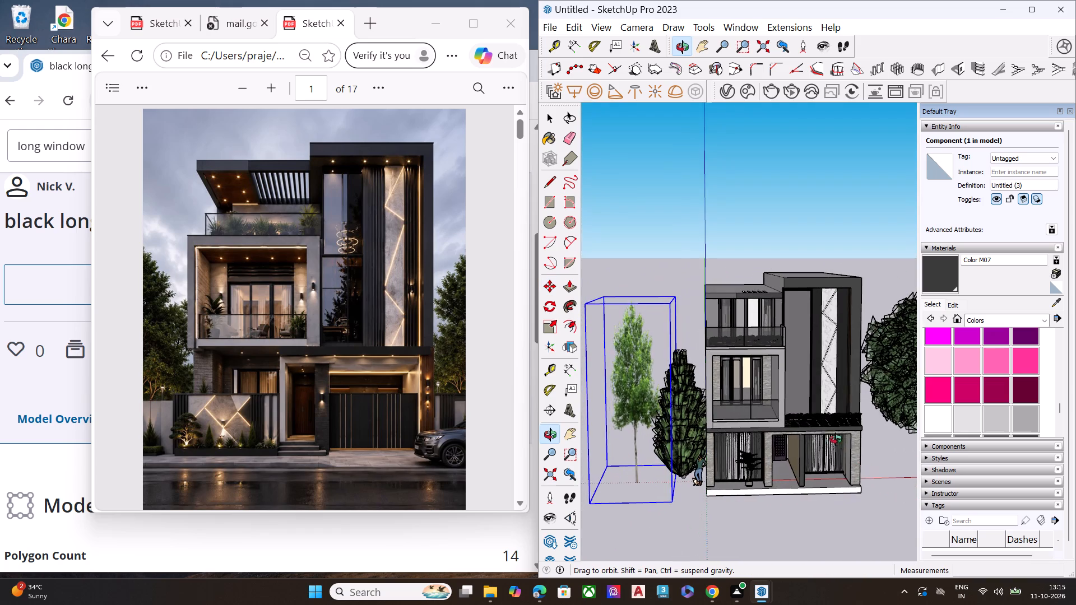
{"action": "middle_click_drag", "start_coordinate": [836, 439], "coordinate": [820, 424]}
{"action": "scroll", "coordinate": [820, 424], "scroll_direction": "down", "scroll_amount": 5}
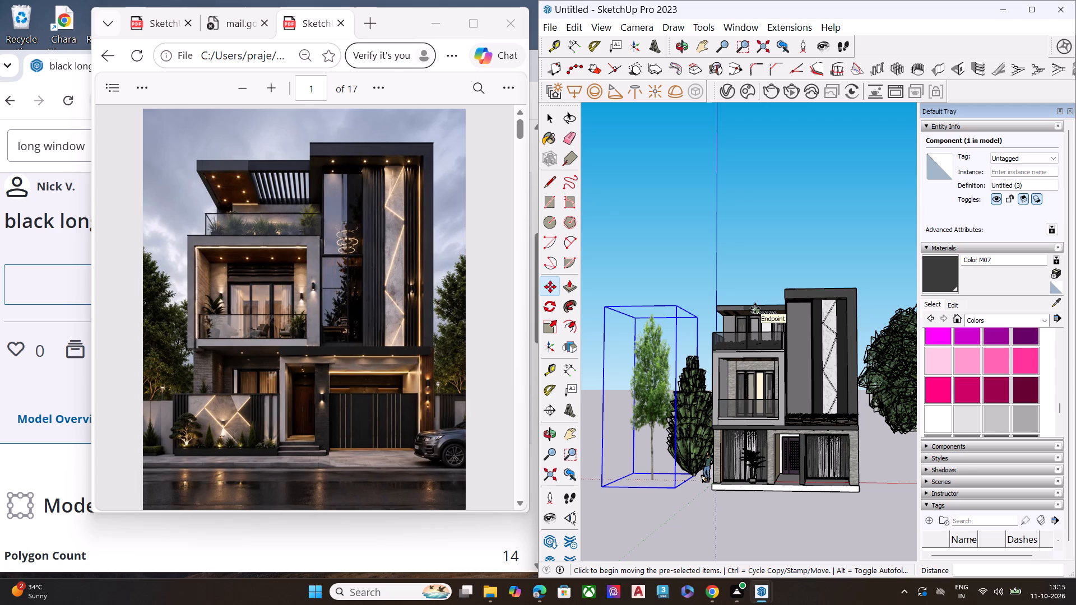
{"action": "scroll", "coordinate": [664, 354], "scroll_direction": "down", "scroll_amount": 7}
{"action": "key", "text": "space"}
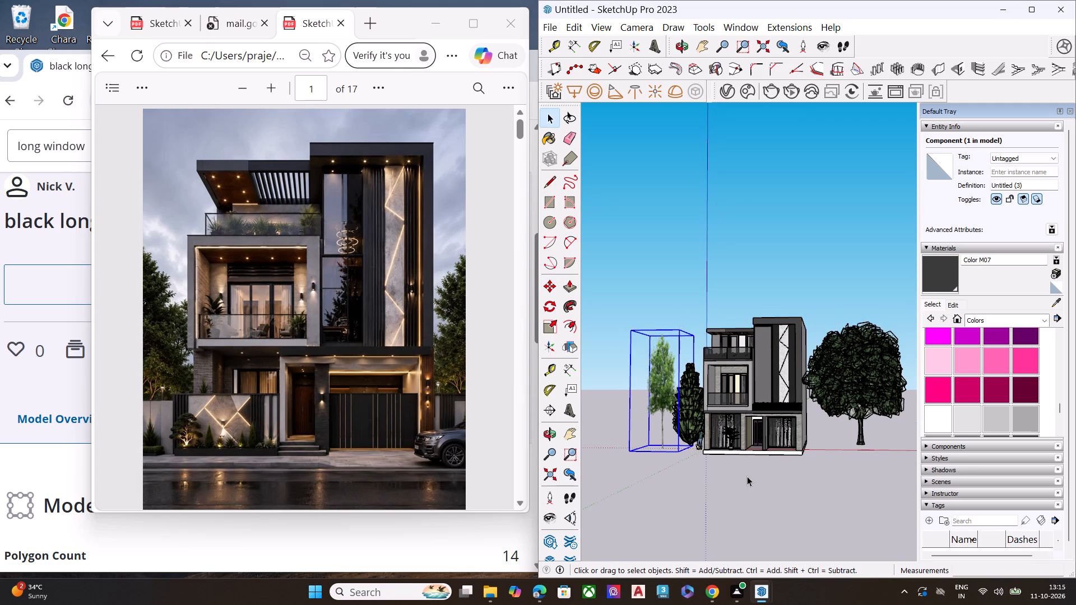
{"action": "left_click", "coordinate": [750, 488]}
Save a first scene with a nearly straight-on front view of the house, framed between the conifer and the broad tree.
{"action": "middle_click_drag", "start_coordinate": [752, 482], "coordinate": [797, 479]}
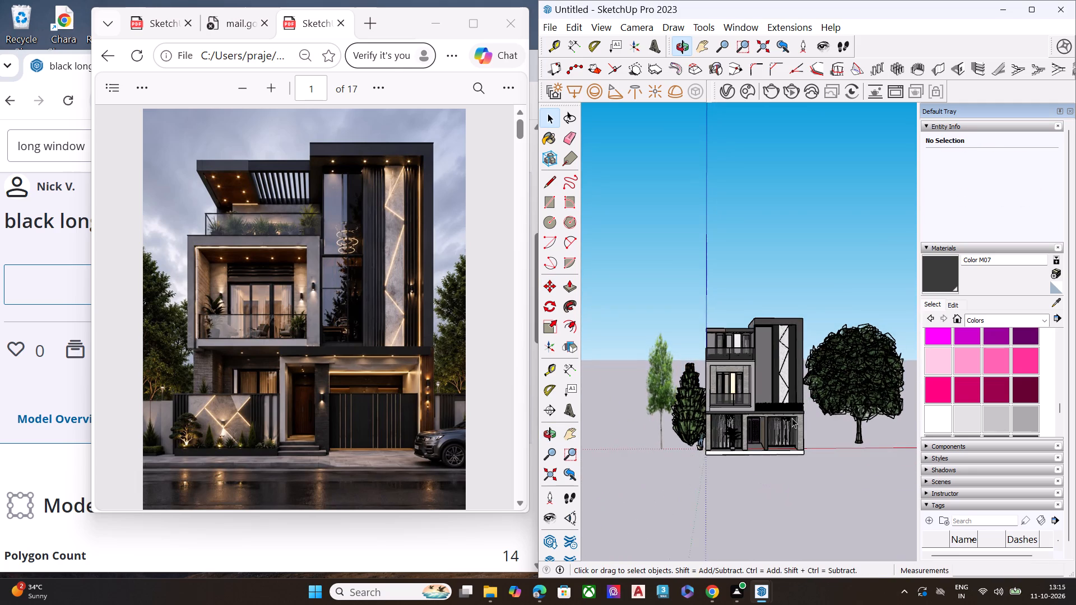
{"action": "scroll", "coordinate": [790, 409], "scroll_direction": "up", "scroll_amount": 8}
{"action": "middle_click_drag", "start_coordinate": [643, 393], "coordinate": [643, 351]}
{"action": "scroll", "coordinate": [653, 347], "scroll_direction": "up", "scroll_amount": 3}
{"action": "scroll", "coordinate": [654, 347], "scroll_direction": "down", "scroll_amount": 2}
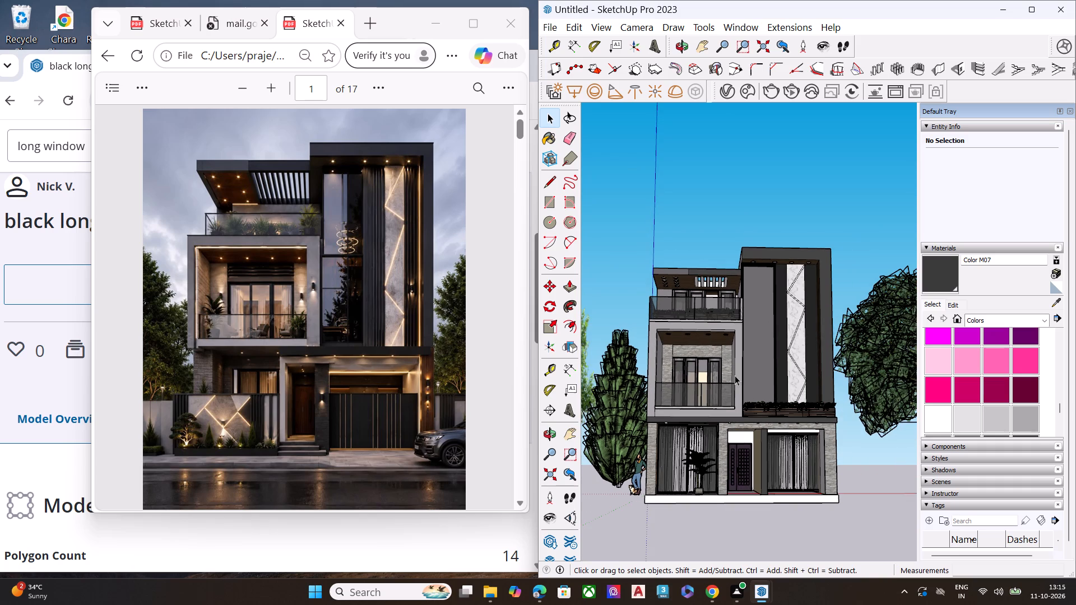
{"action": "middle_click_drag", "start_coordinate": [798, 393], "coordinate": [785, 400]}
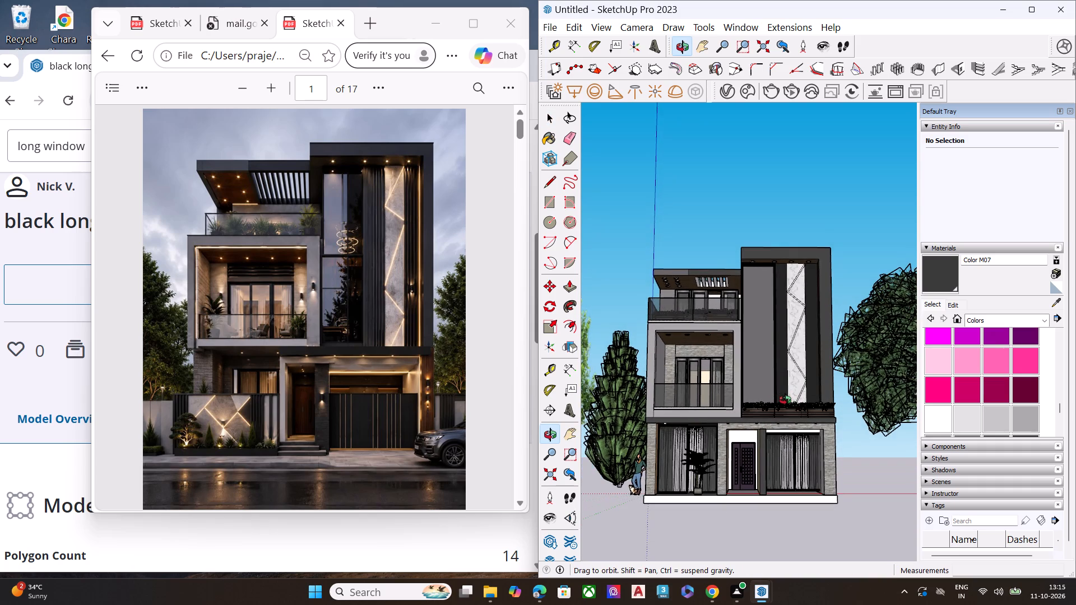
{"action": "middle_click_drag", "start_coordinate": [785, 400], "coordinate": [785, 412]}
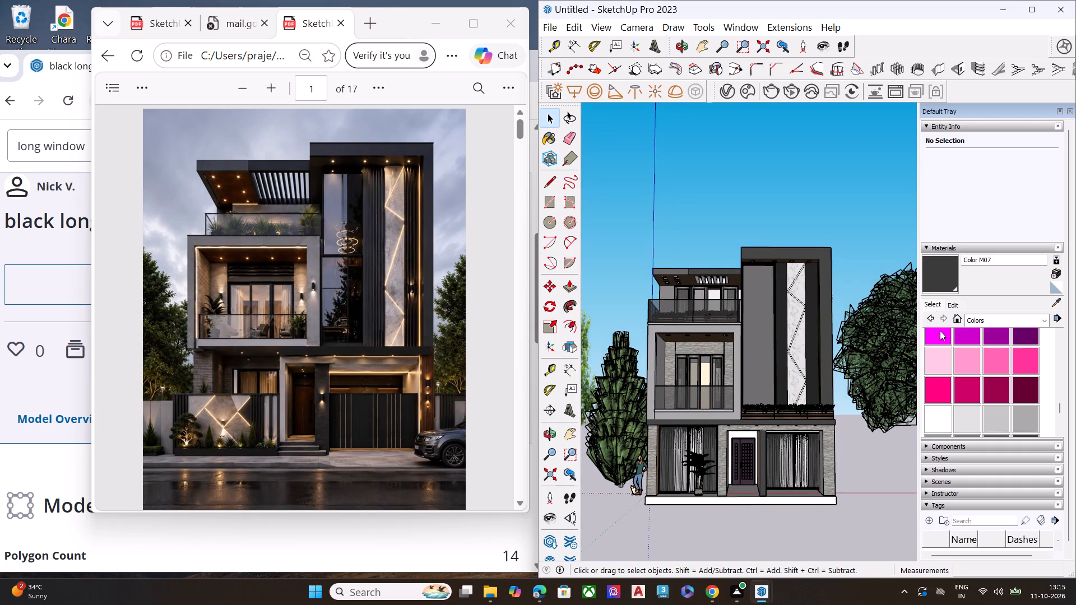
{"action": "left_click", "coordinate": [935, 247]}
{"action": "left_click", "coordinate": [943, 295]}
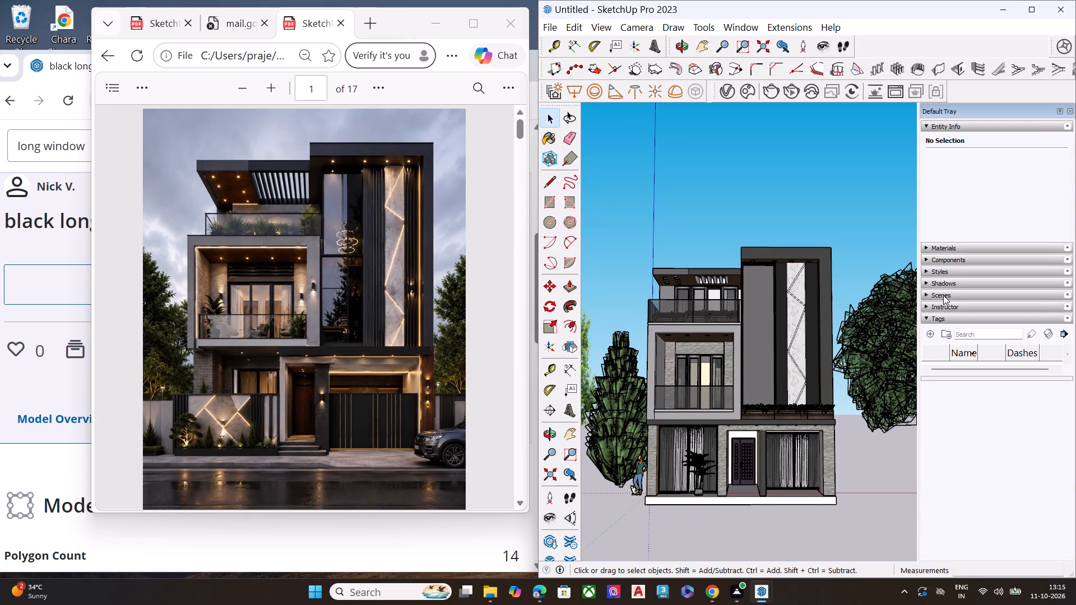
{"action": "left_click", "coordinate": [941, 305]}
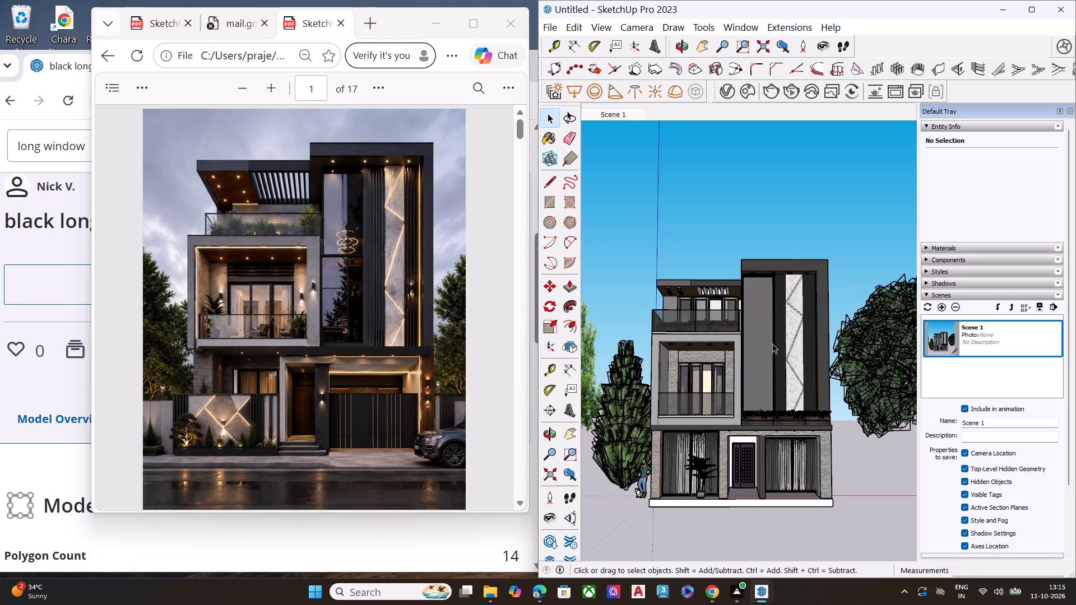
Add another scene with a low-angle view of the house front from the conifer side.
{"action": "middle_click_drag", "start_coordinate": [723, 388], "coordinate": [806, 361]}
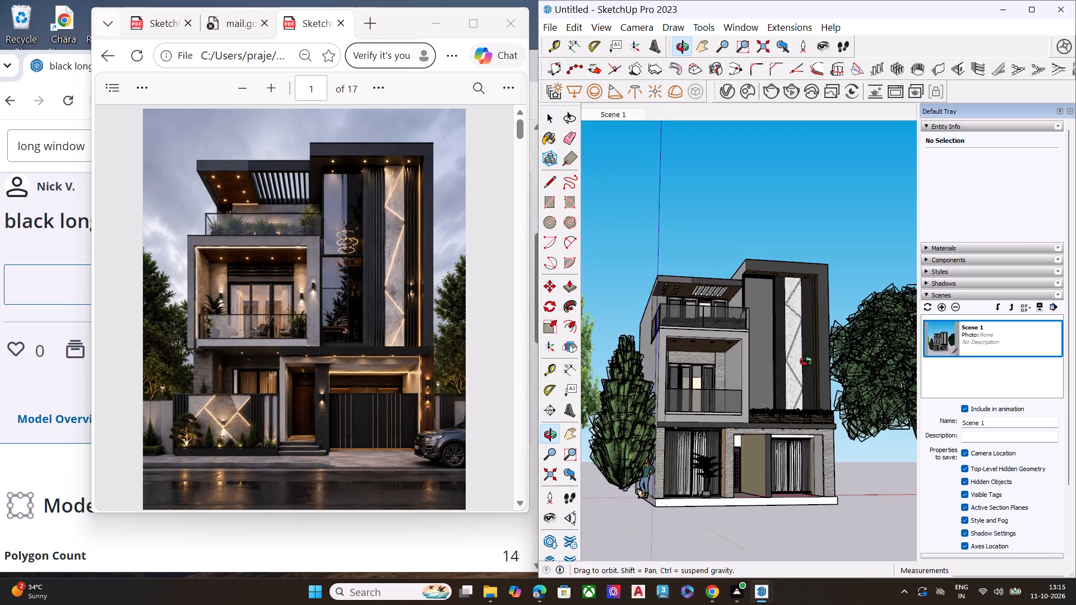
{"action": "middle_click_drag", "start_coordinate": [806, 361], "coordinate": [849, 357]}
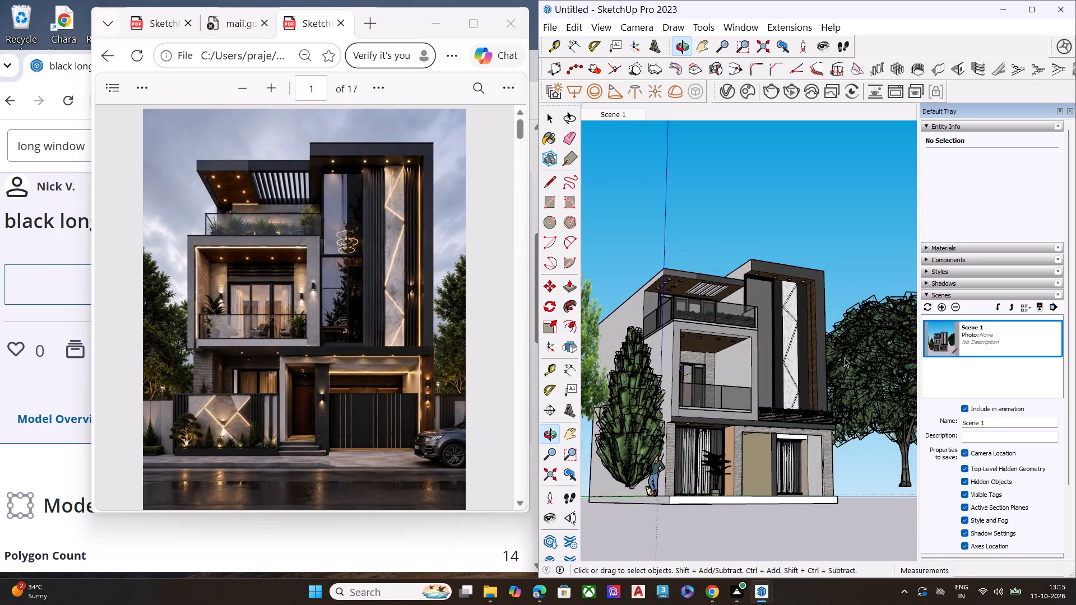
{"action": "scroll", "coordinate": [759, 346], "scroll_direction": "up", "scroll_amount": 2}
{"action": "scroll", "coordinate": [709, 333], "scroll_direction": "down", "scroll_amount": 1}
{"action": "middle_click_drag", "start_coordinate": [710, 339], "coordinate": [703, 314]}
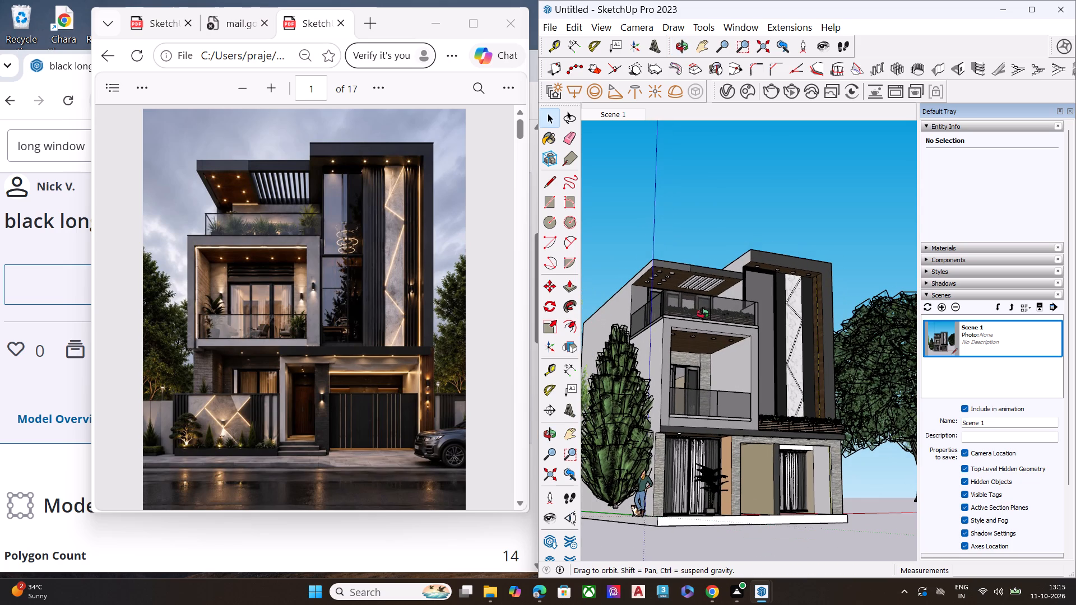
{"action": "middle_click_drag", "start_coordinate": [703, 314], "coordinate": [708, 334]}
{"action": "left_click", "coordinate": [941, 309]}
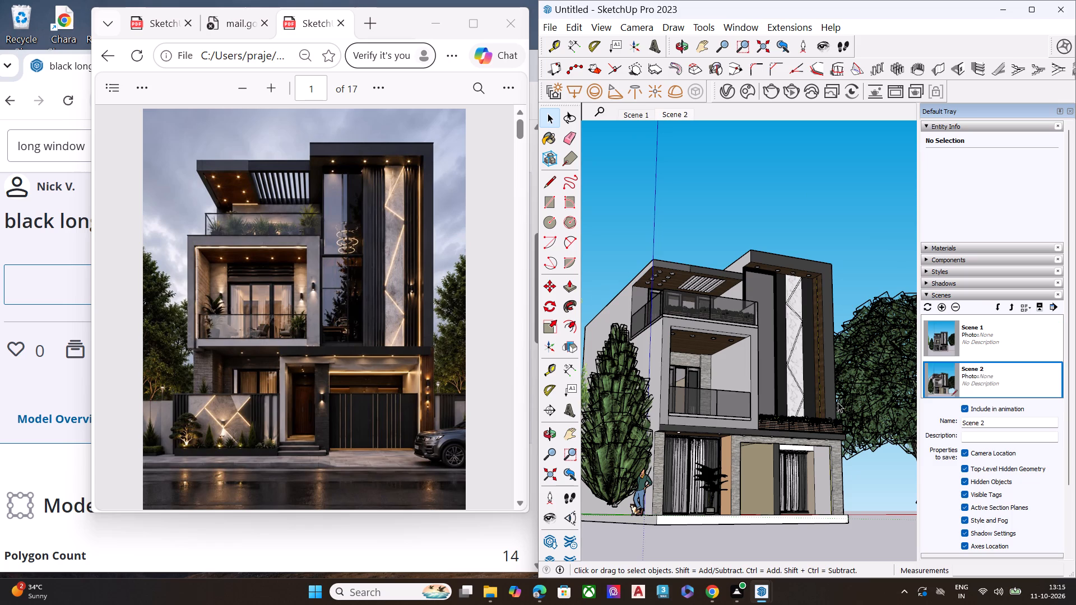
Add another scene with an angled view from the broad tree's side, showing the house's front and side wall.
{"action": "middle_click_drag", "start_coordinate": [840, 402], "coordinate": [632, 420]}
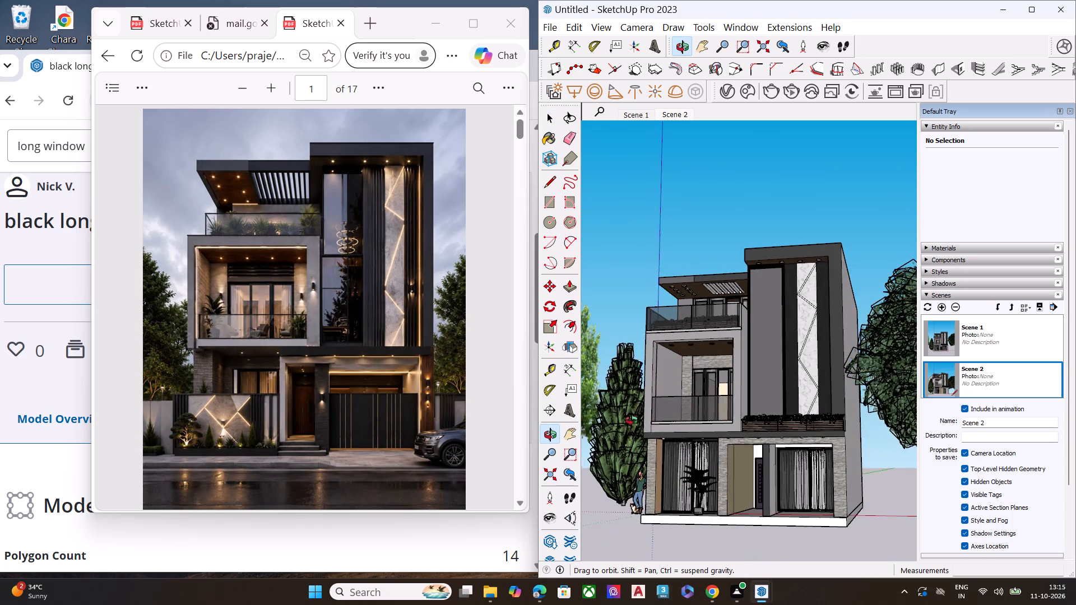
{"action": "middle_click_drag", "start_coordinate": [632, 420], "coordinate": [593, 425]}
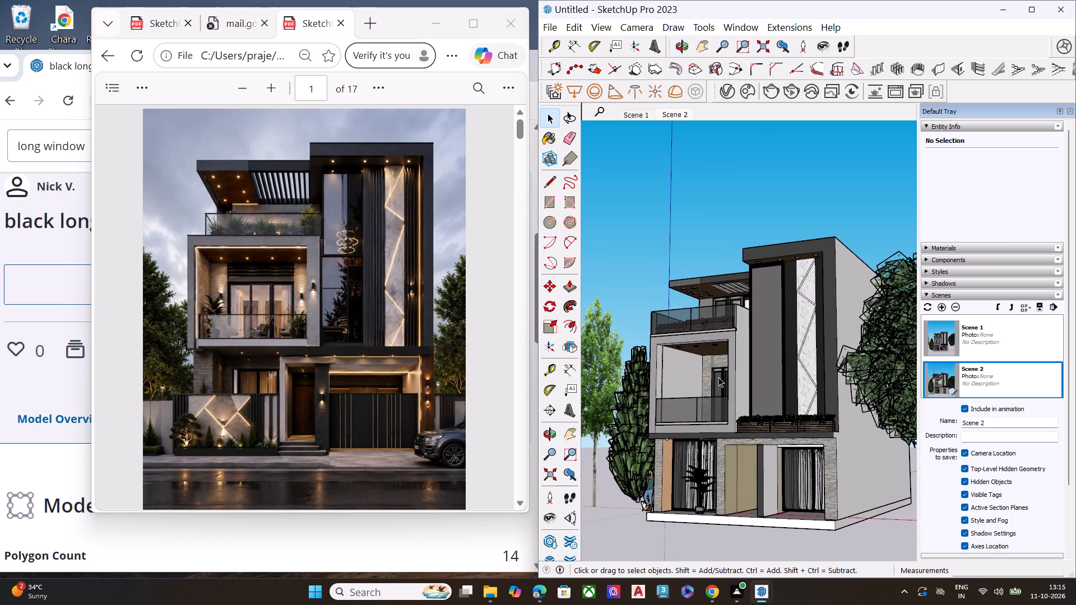
{"action": "left_click", "coordinate": [943, 307]}
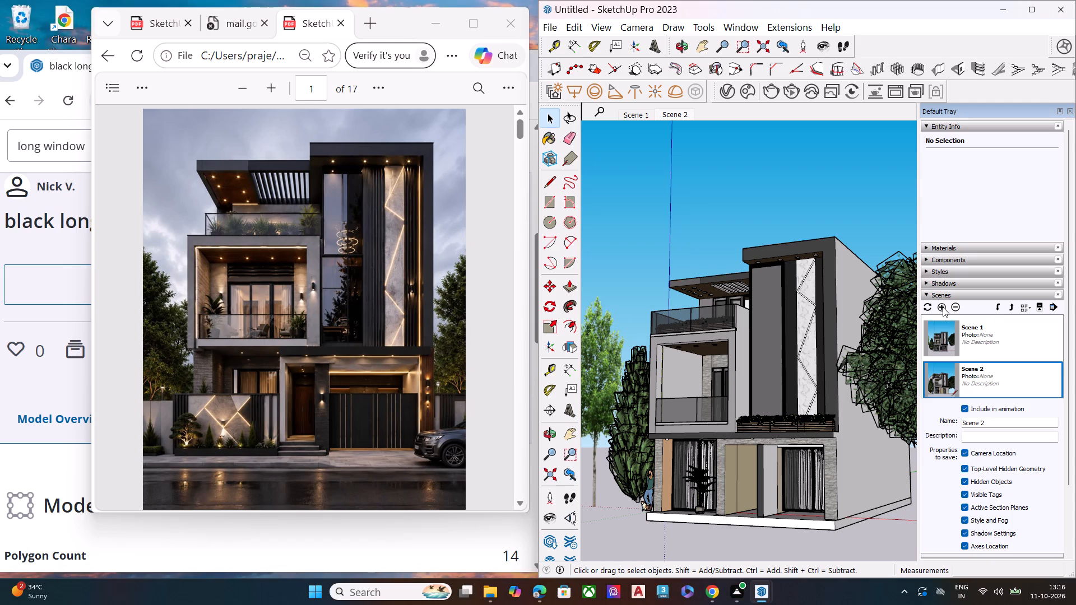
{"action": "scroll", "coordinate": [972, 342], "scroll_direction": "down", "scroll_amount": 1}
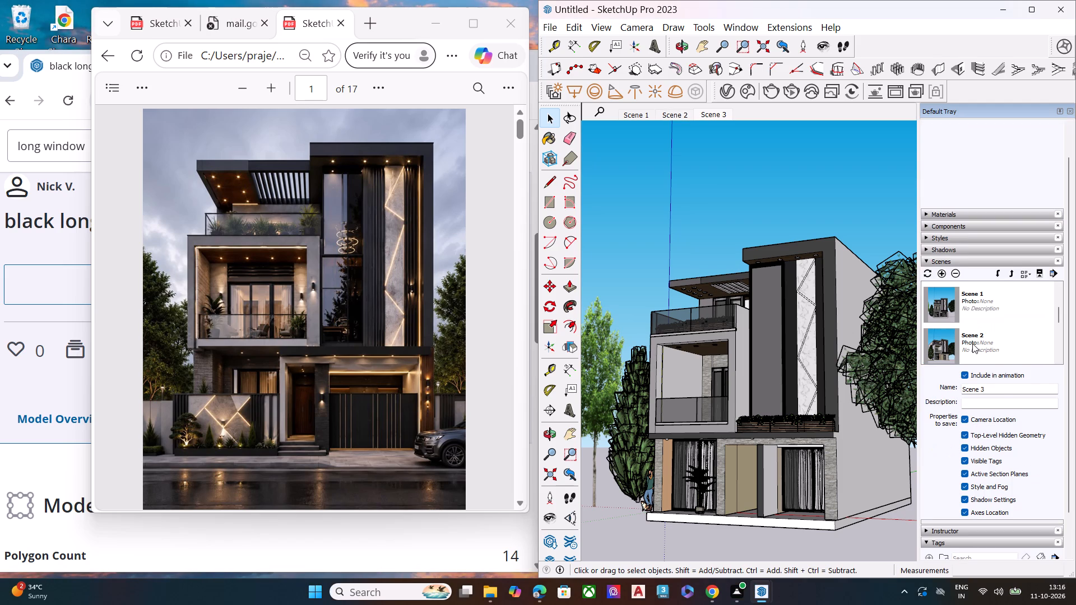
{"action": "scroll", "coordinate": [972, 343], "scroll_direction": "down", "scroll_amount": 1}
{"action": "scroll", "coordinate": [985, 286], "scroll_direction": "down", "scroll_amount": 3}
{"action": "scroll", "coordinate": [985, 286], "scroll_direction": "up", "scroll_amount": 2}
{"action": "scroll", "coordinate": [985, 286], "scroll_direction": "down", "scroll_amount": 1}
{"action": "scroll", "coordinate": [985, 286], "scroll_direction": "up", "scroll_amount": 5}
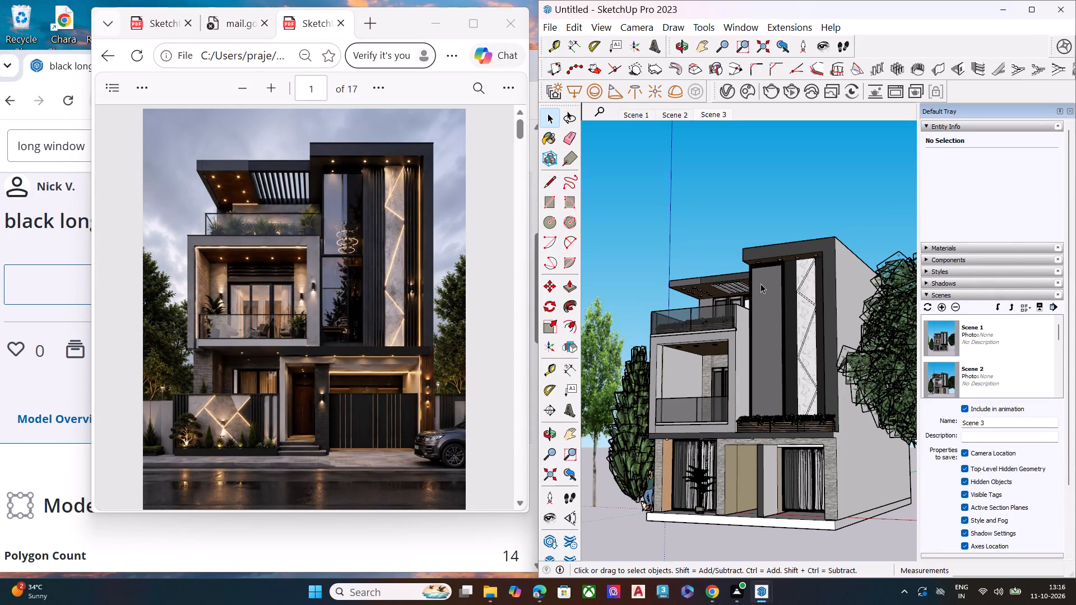
Add another scene with a closer low-angle view from the conifer side, with the house filling the frame.
{"action": "scroll", "coordinate": [662, 348], "scroll_direction": "down", "scroll_amount": 1}
{"action": "middle_click_drag", "start_coordinate": [721, 401], "coordinate": [804, 406]}
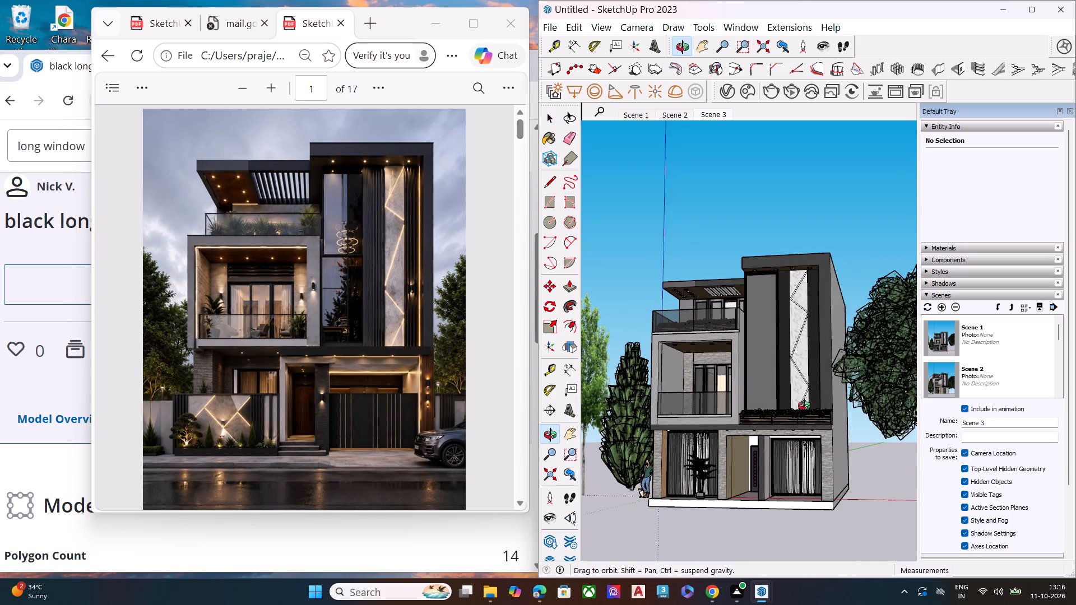
{"action": "middle_click_drag", "start_coordinate": [804, 406], "coordinate": [805, 406]}
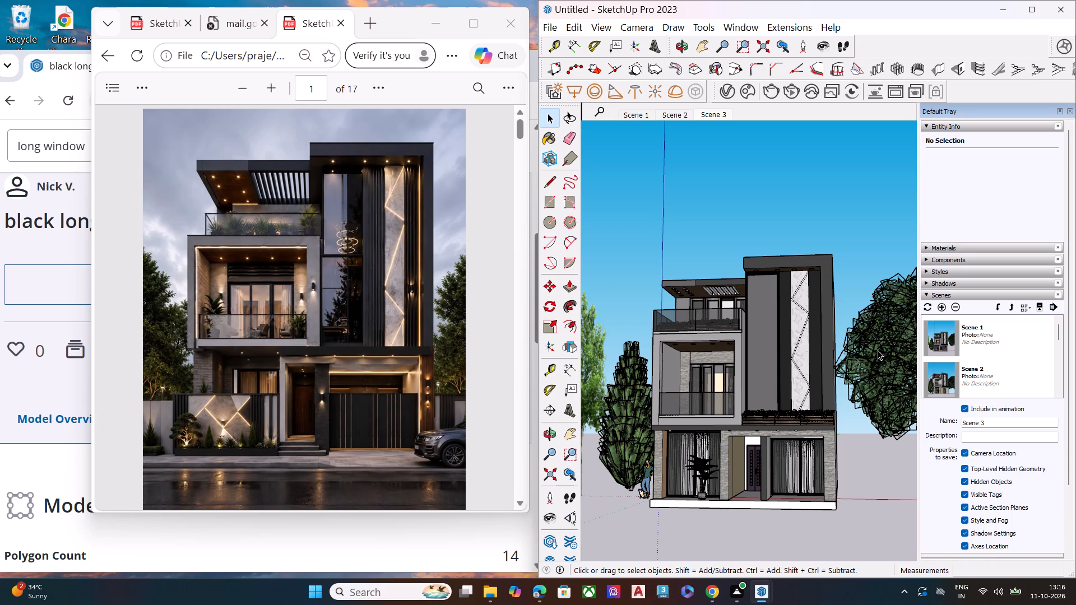
{"action": "scroll", "coordinate": [943, 358], "scroll_direction": "down", "scroll_amount": 4}
{"action": "scroll", "coordinate": [961, 285], "scroll_direction": "up", "scroll_amount": 6}
{"action": "scroll", "coordinate": [953, 332], "scroll_direction": "up", "scroll_amount": 1}
{"action": "middle_click_drag", "start_coordinate": [754, 388], "coordinate": [902, 362]}
{"action": "scroll", "coordinate": [902, 362], "scroll_direction": "down", "scroll_amount": 1}
{"action": "scroll", "coordinate": [778, 383], "scroll_direction": "up", "scroll_amount": 4}
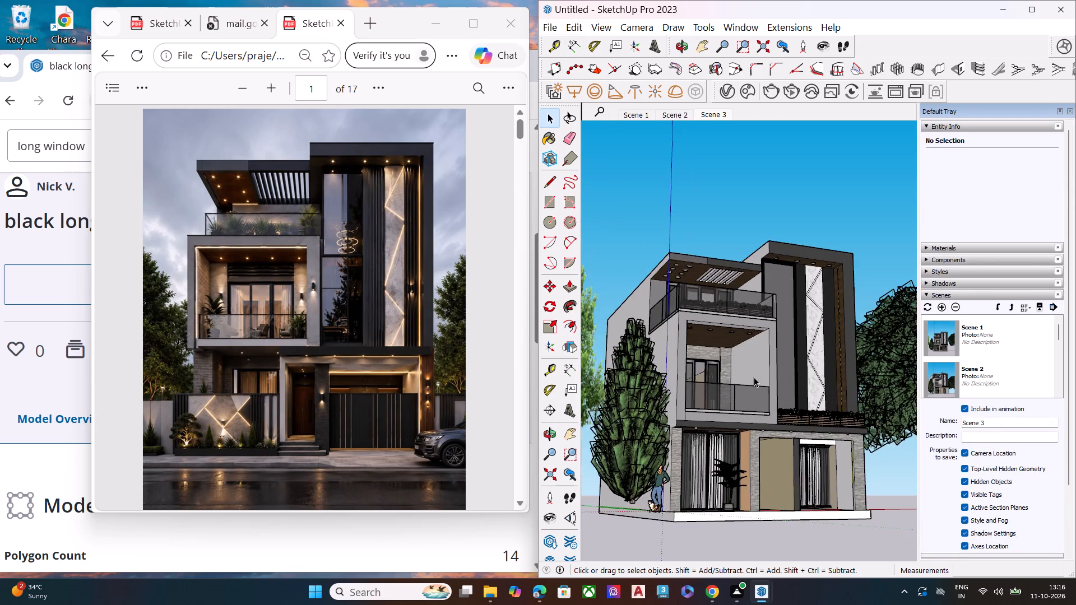
{"action": "scroll", "coordinate": [757, 358], "scroll_direction": "down", "scroll_amount": 1}
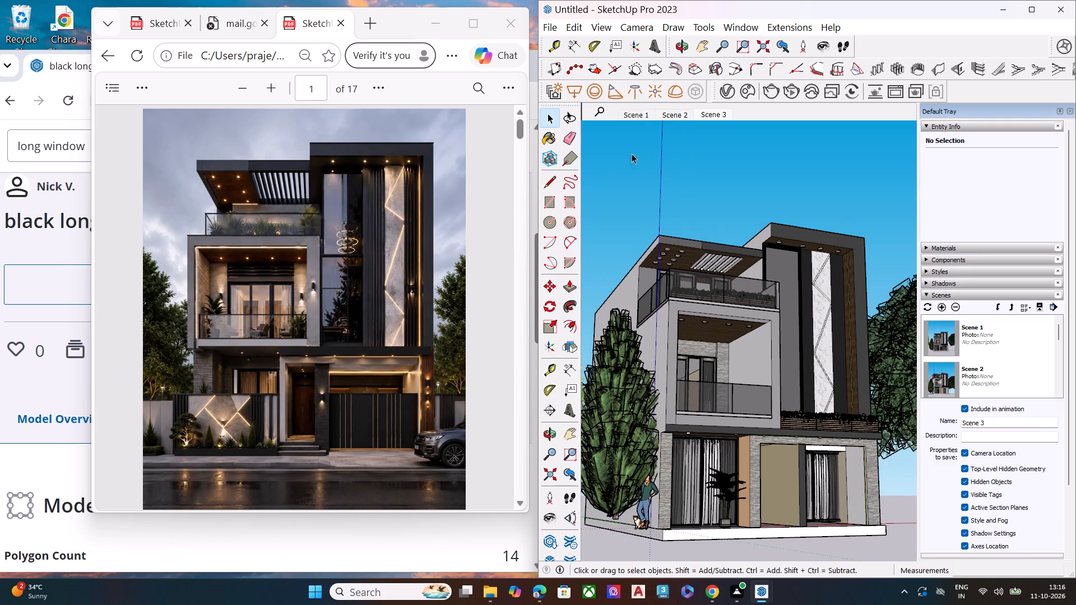
{"action": "left_click", "coordinate": [941, 307]}
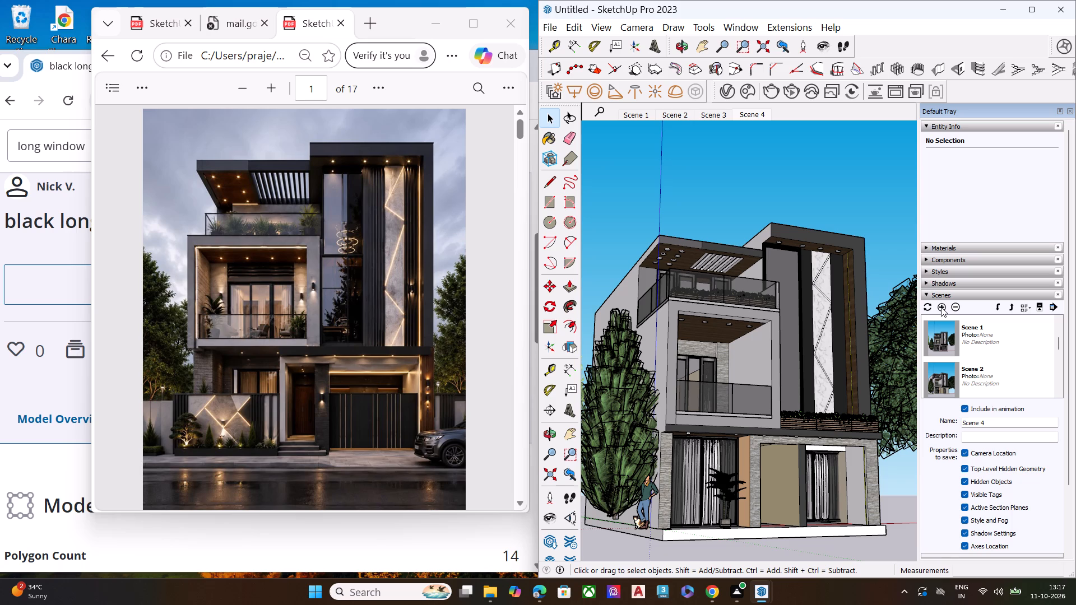
Frame a closer view of the balconies and the tall zigzag facade panel from the conifer side.
{"action": "scroll", "coordinate": [981, 268], "scroll_direction": "down", "scroll_amount": 1}
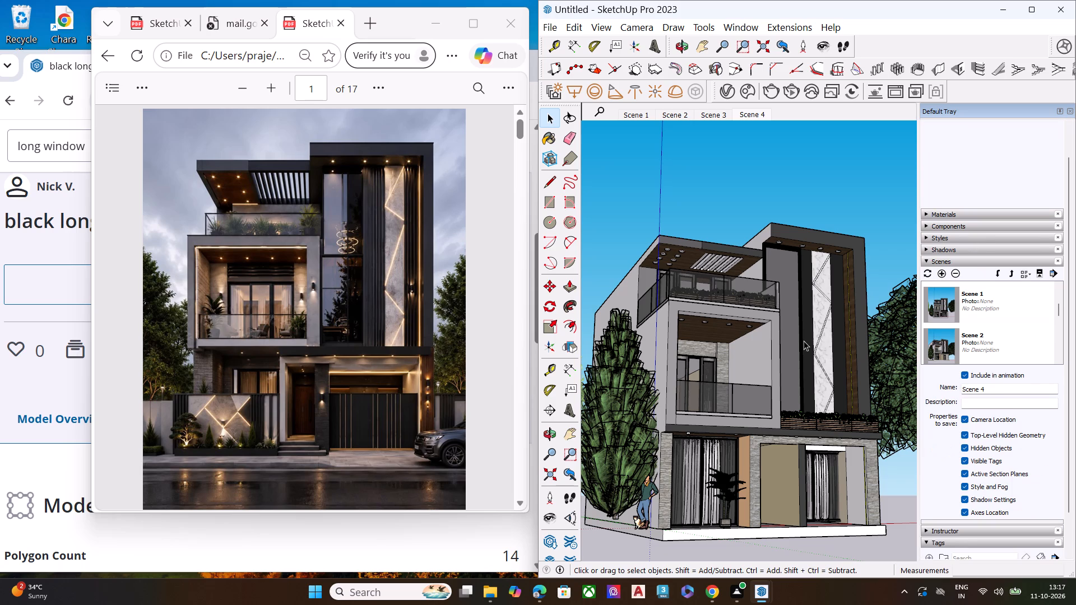
{"action": "middle_click_drag", "start_coordinate": [815, 322], "coordinate": [795, 389]}
{"action": "scroll", "coordinate": [764, 419], "scroll_direction": "up", "scroll_amount": 5}
{"action": "scroll", "coordinate": [758, 424], "scroll_direction": "down", "scroll_amount": 3}
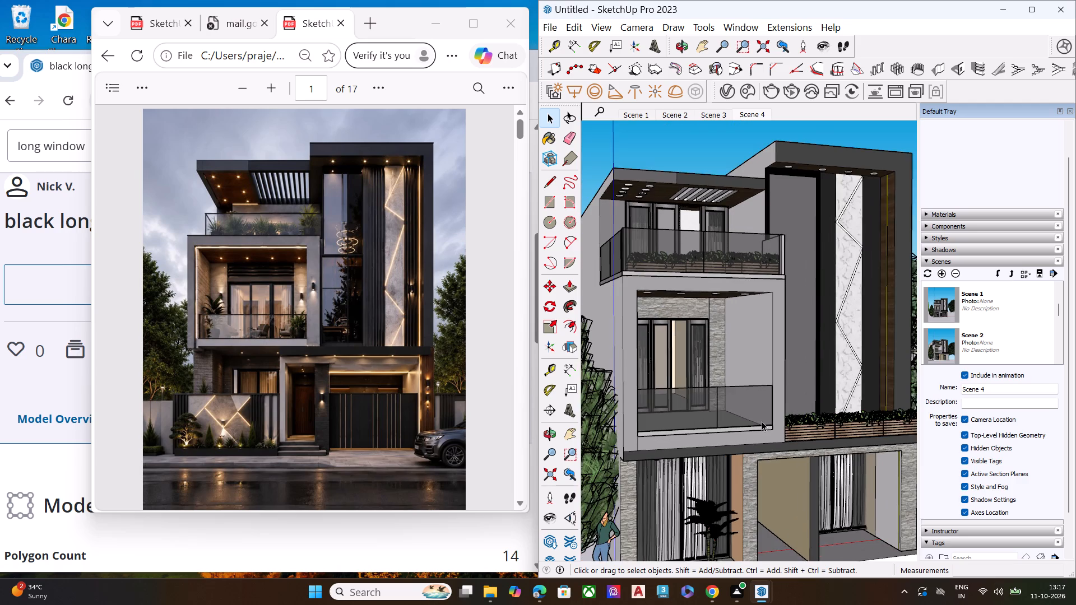
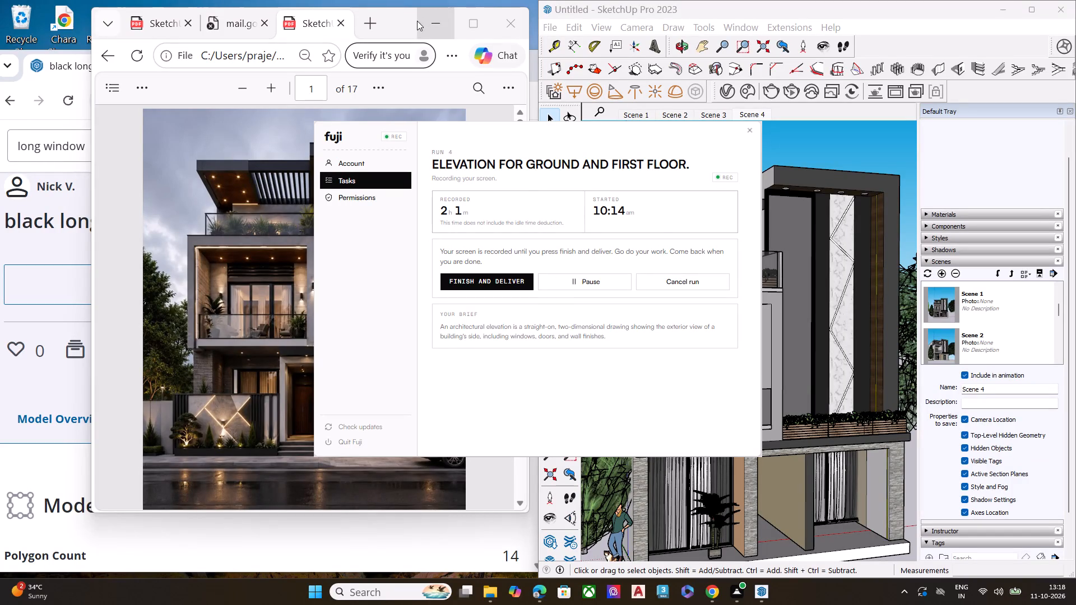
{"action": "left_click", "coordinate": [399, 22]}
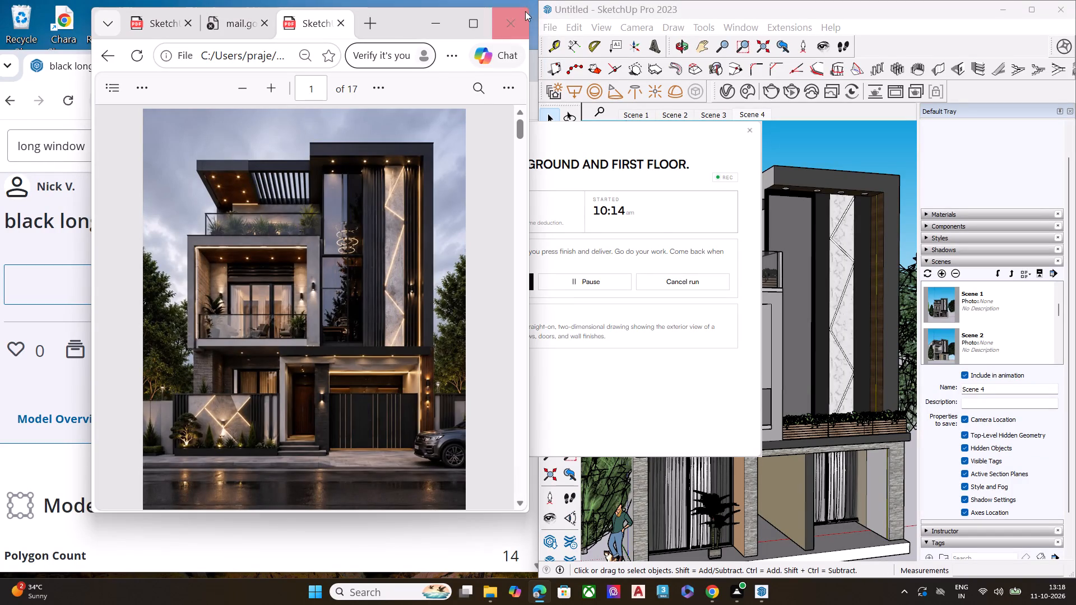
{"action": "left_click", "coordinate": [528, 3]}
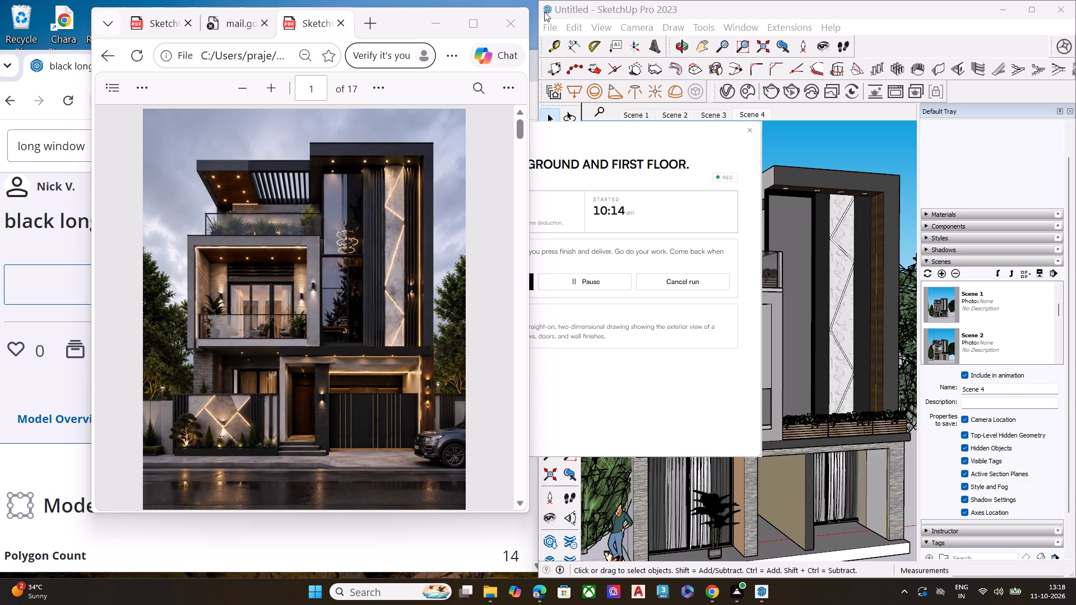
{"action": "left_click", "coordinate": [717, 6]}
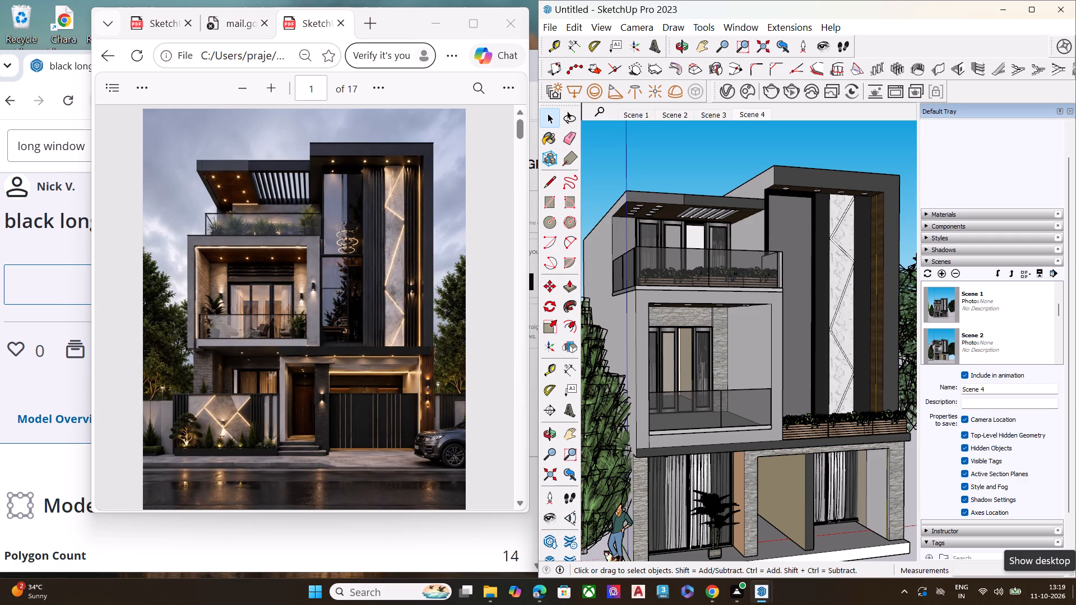
Examine the whole house with its trees from the front and from the conifer side.
{"action": "scroll", "coordinate": [1050, 604], "scroll_direction": "down", "scroll_amount": 3}
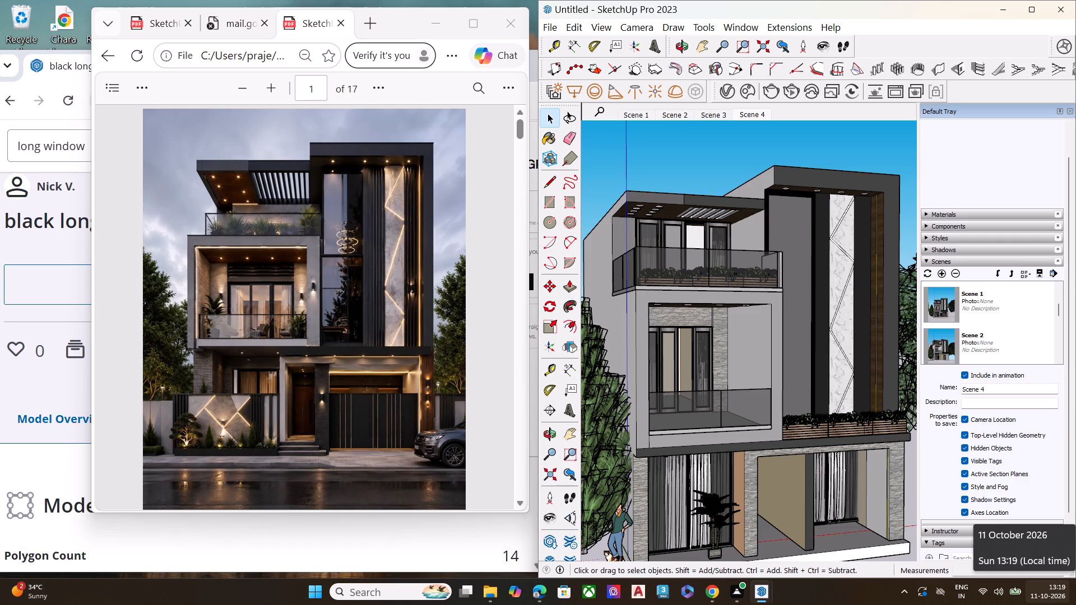
{"action": "scroll", "coordinate": [1054, 604], "scroll_direction": "down", "scroll_amount": 3}
{"action": "scroll", "coordinate": [780, 399], "scroll_direction": "down", "scroll_amount": 7}
{"action": "middle_click_drag", "start_coordinate": [789, 475], "coordinate": [777, 470]}
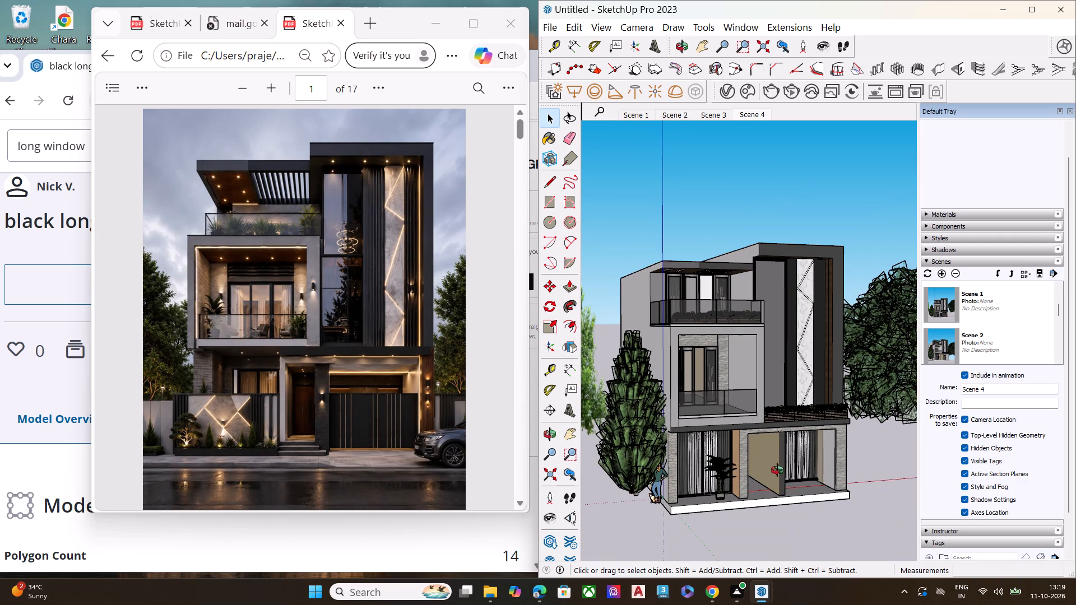
{"action": "middle_click_drag", "start_coordinate": [777, 470], "coordinate": [746, 434]}
{"action": "scroll", "coordinate": [744, 419], "scroll_direction": "up", "scroll_amount": 3}
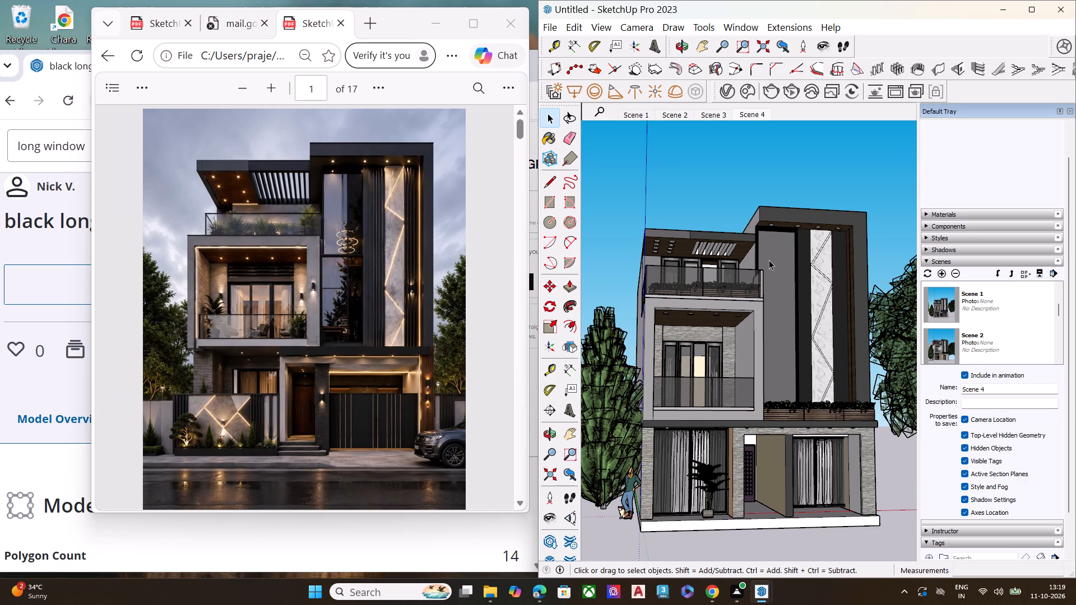
{"action": "scroll", "coordinate": [966, 218], "scroll_direction": "down", "scroll_amount": 1}
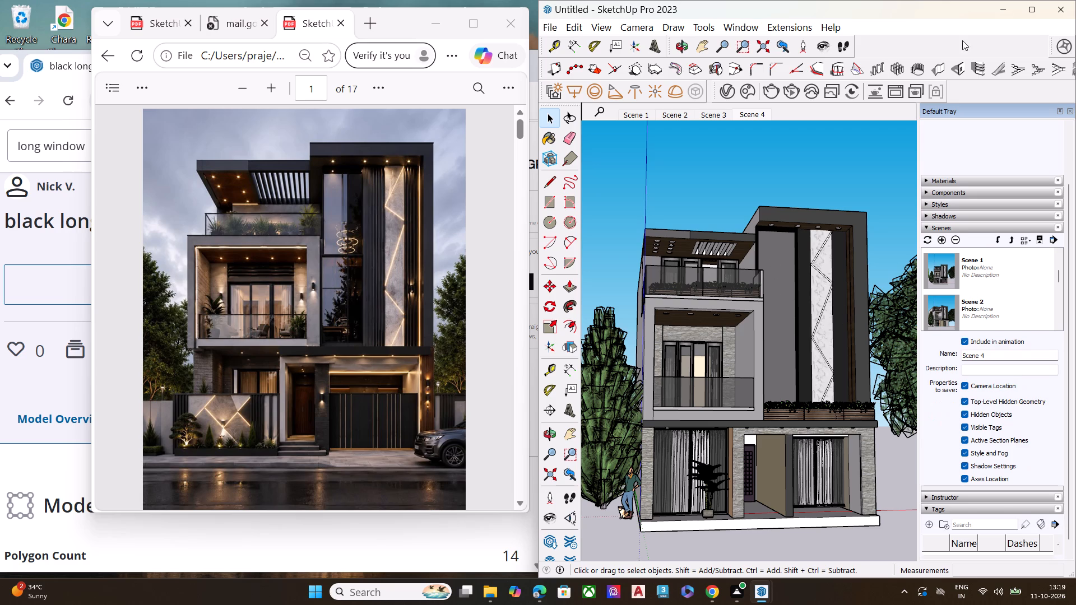
{"action": "scroll", "coordinate": [762, 283], "scroll_direction": "down", "scroll_amount": 4}
{"action": "middle_click_drag", "start_coordinate": [746, 330], "coordinate": [855, 354]}
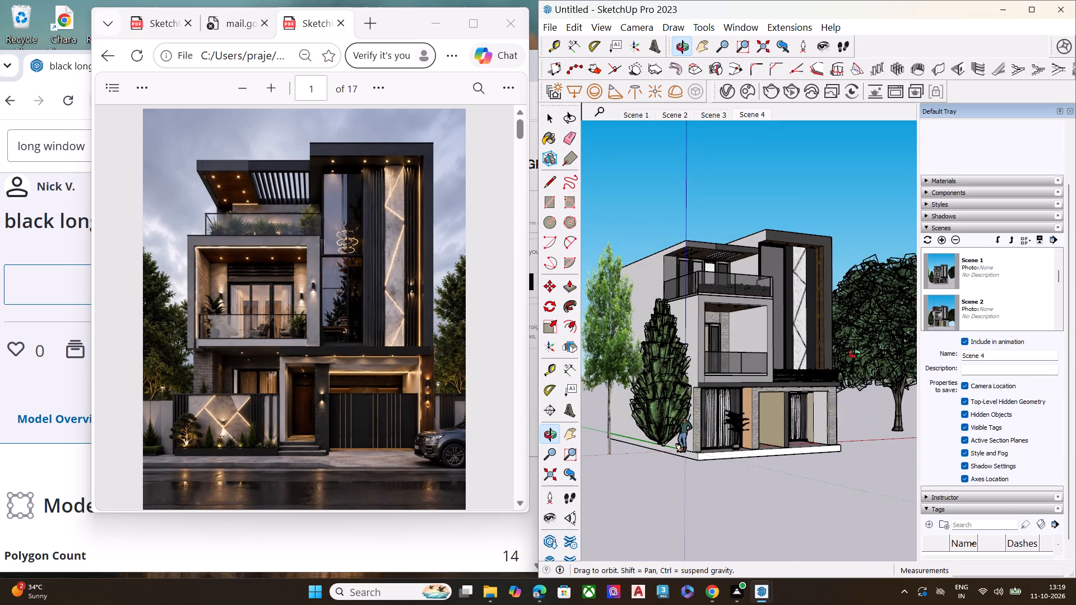
{"action": "middle_click_drag", "start_coordinate": [855, 354], "coordinate": [870, 342]}
Paint the topmost V-shaped strip of the zigzag on the tall marble facade panel yellow, using Color E05.
{"action": "scroll", "coordinate": [864, 328], "scroll_direction": "up", "scroll_amount": 6}
{"action": "middle_click_drag", "start_coordinate": [766, 238], "coordinate": [783, 192]}
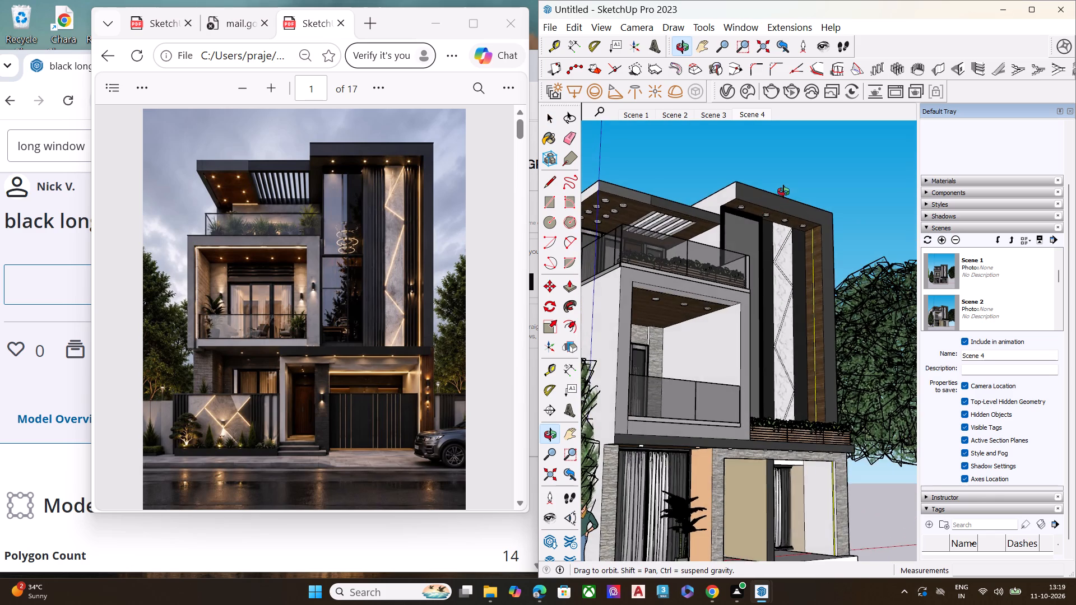
{"action": "middle_click_drag", "start_coordinate": [783, 192], "coordinate": [667, 258]}
{"action": "scroll", "coordinate": [776, 227], "scroll_direction": "up", "scroll_amount": 9}
{"action": "scroll", "coordinate": [832, 216], "scroll_direction": "up", "scroll_amount": 1}
{"action": "scroll", "coordinate": [832, 216], "scroll_direction": "down", "scroll_amount": 2}
{"action": "scroll", "coordinate": [832, 216], "scroll_direction": "up", "scroll_amount": 18}
{"action": "double_click", "coordinate": [820, 216]}
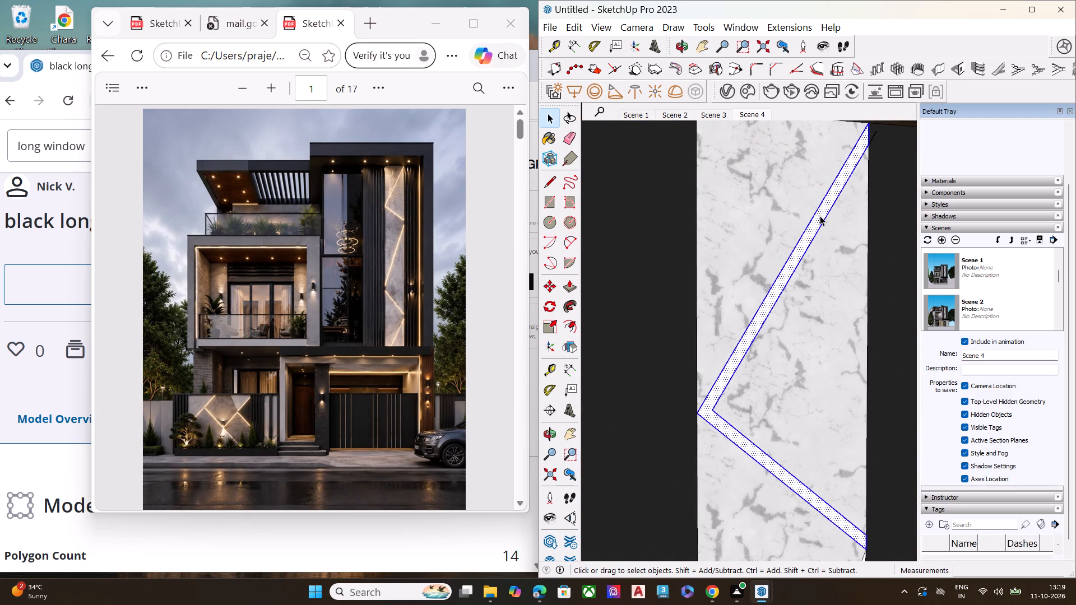
{"action": "left_click", "coordinate": [952, 180]}
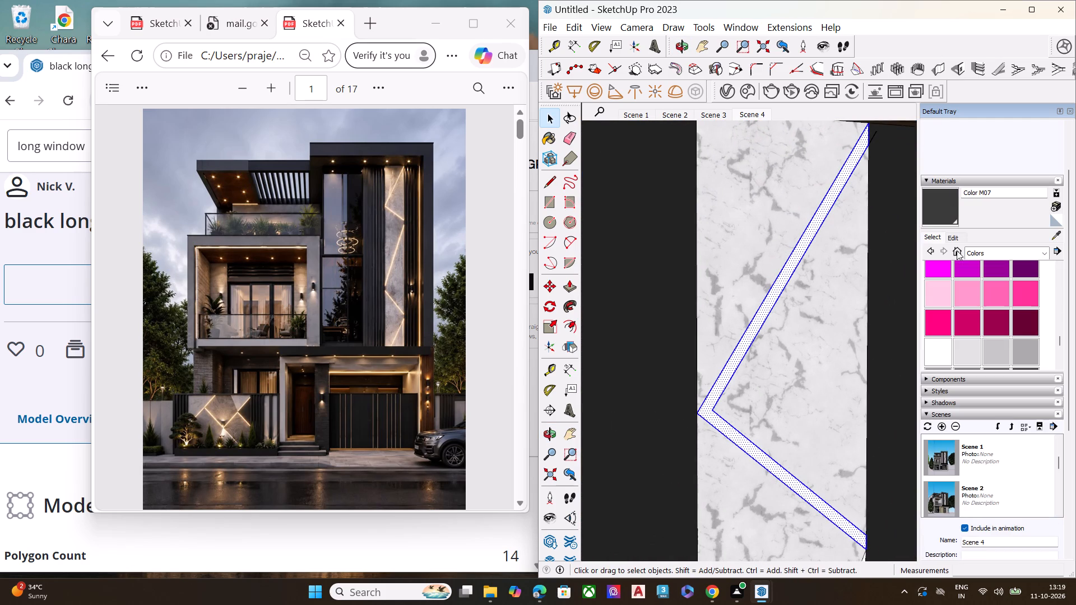
{"action": "scroll", "coordinate": [967, 315], "scroll_direction": "down", "scroll_amount": 1}
{"action": "scroll", "coordinate": [967, 315], "scroll_direction": "up", "scroll_amount": 4}
{"action": "scroll", "coordinate": [967, 315], "scroll_direction": "down", "scroll_amount": 9}
{"action": "scroll", "coordinate": [967, 315], "scroll_direction": "up", "scroll_amount": 1}
{"action": "scroll", "coordinate": [967, 315], "scroll_direction": "down", "scroll_amount": 2}
{"action": "scroll", "coordinate": [967, 315], "scroll_direction": "up", "scroll_amount": 7}
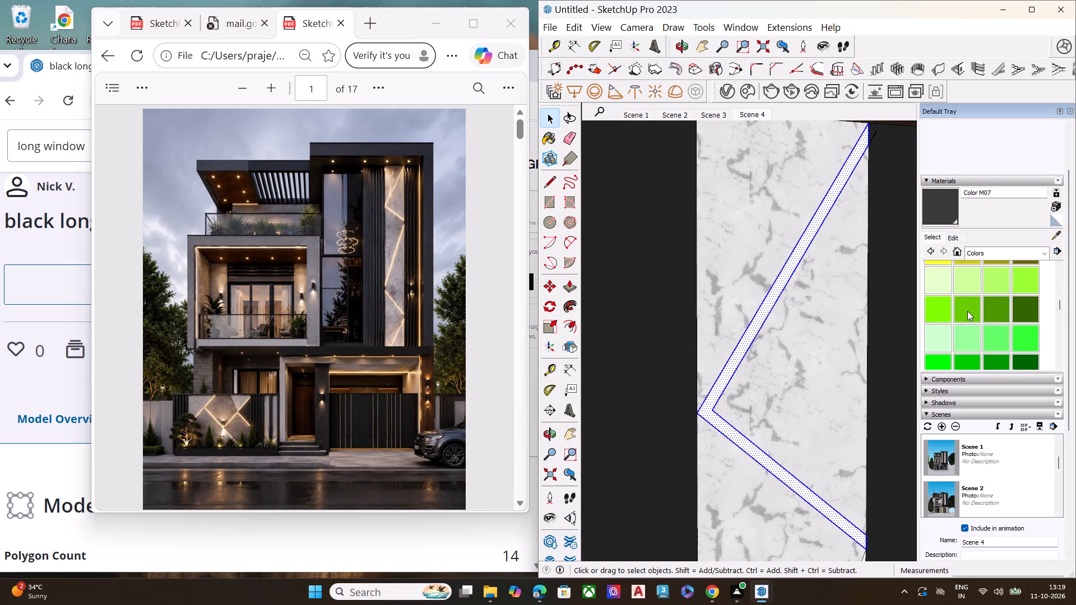
{"action": "scroll", "coordinate": [967, 311], "scroll_direction": "up", "scroll_amount": 1}
{"action": "left_click", "coordinate": [945, 322]}
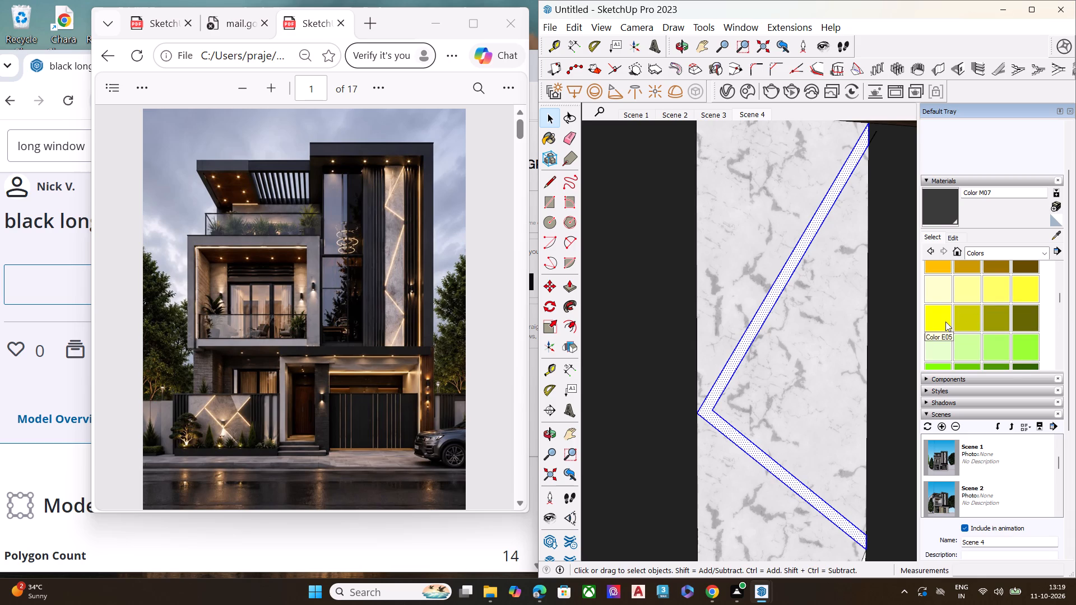
{"action": "left_click", "coordinate": [796, 259]}
Paint the middle V-shaped strip of the marble panel's zigzag with the same yellow Color E05.
{"action": "scroll", "coordinate": [751, 250], "scroll_direction": "down", "scroll_amount": 8}
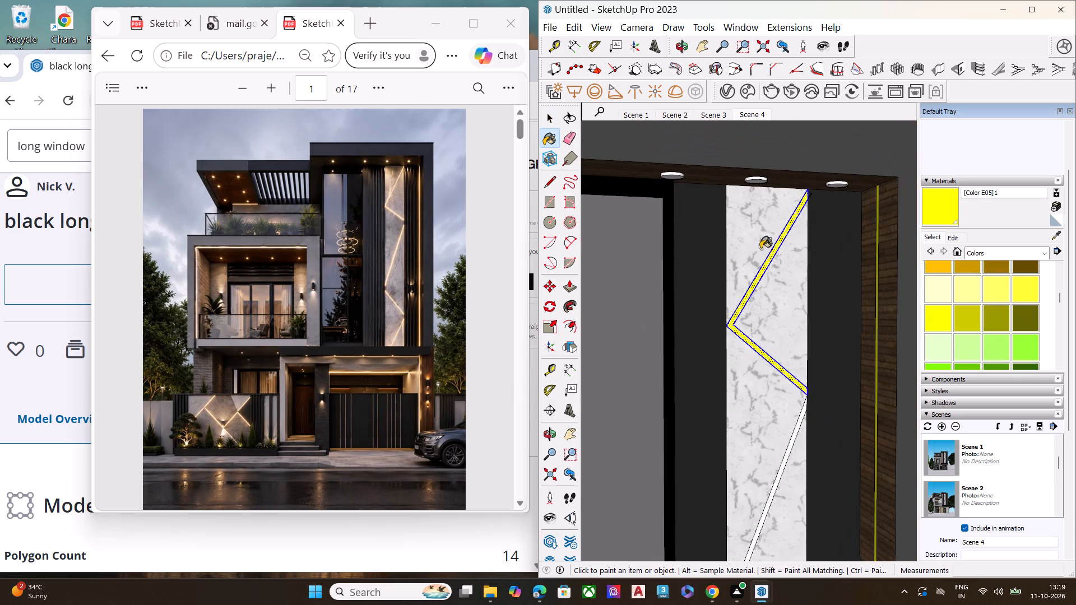
{"action": "scroll", "coordinate": [796, 431], "scroll_direction": "up", "scroll_amount": 1}
{"action": "scroll", "coordinate": [796, 431], "scroll_direction": "down", "scroll_amount": 2}
{"action": "scroll", "coordinate": [796, 431], "scroll_direction": "up", "scroll_amount": 4}
{"action": "key", "text": "space"}
{"action": "double_click", "coordinate": [804, 412]}
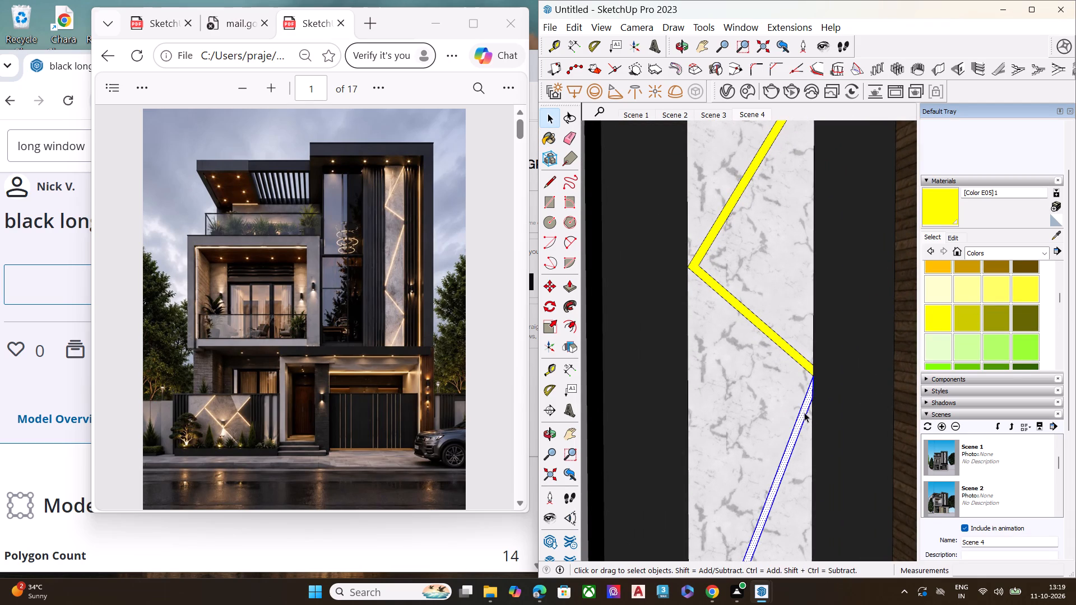
{"action": "left_click", "coordinate": [944, 320]}
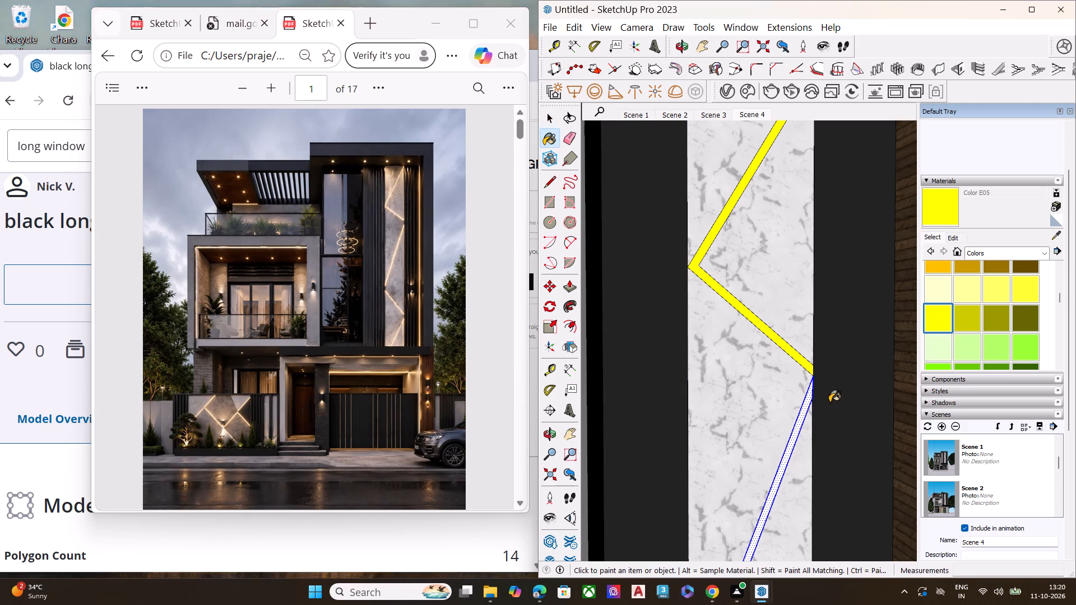
{"action": "left_click", "coordinate": [805, 408]}
Paint the lowest diagonal strip of the marble panel's zigzag with the same yellow.
{"action": "scroll", "coordinate": [801, 302], "scroll_direction": "down", "scroll_amount": 8}
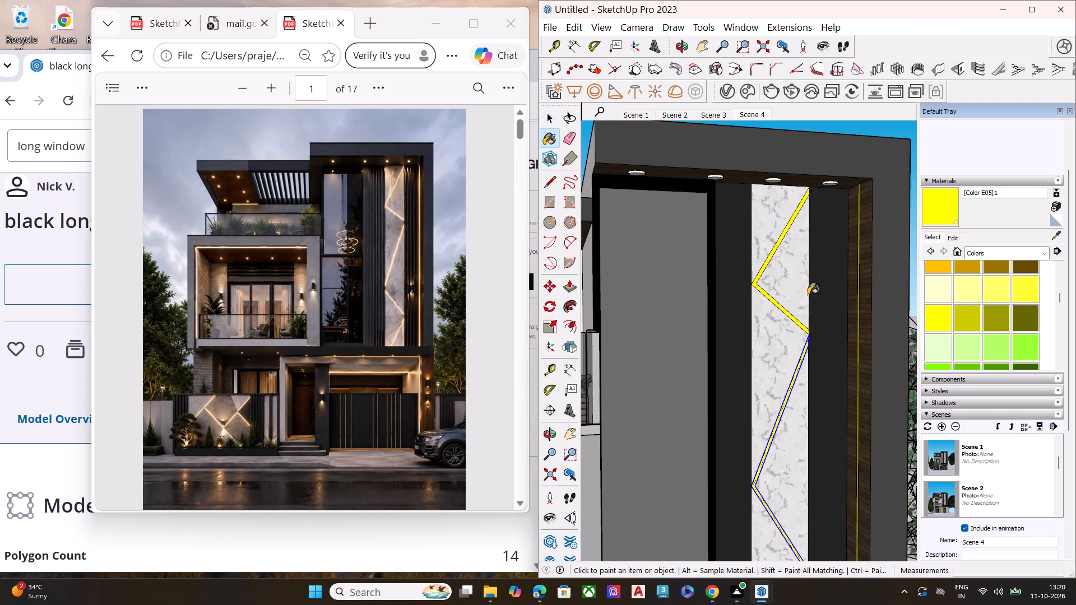
{"action": "scroll", "coordinate": [793, 313], "scroll_direction": "down", "scroll_amount": 2}
{"action": "scroll", "coordinate": [783, 421], "scroll_direction": "up", "scroll_amount": 6}
{"action": "scroll", "coordinate": [743, 293], "scroll_direction": "down", "scroll_amount": 3}
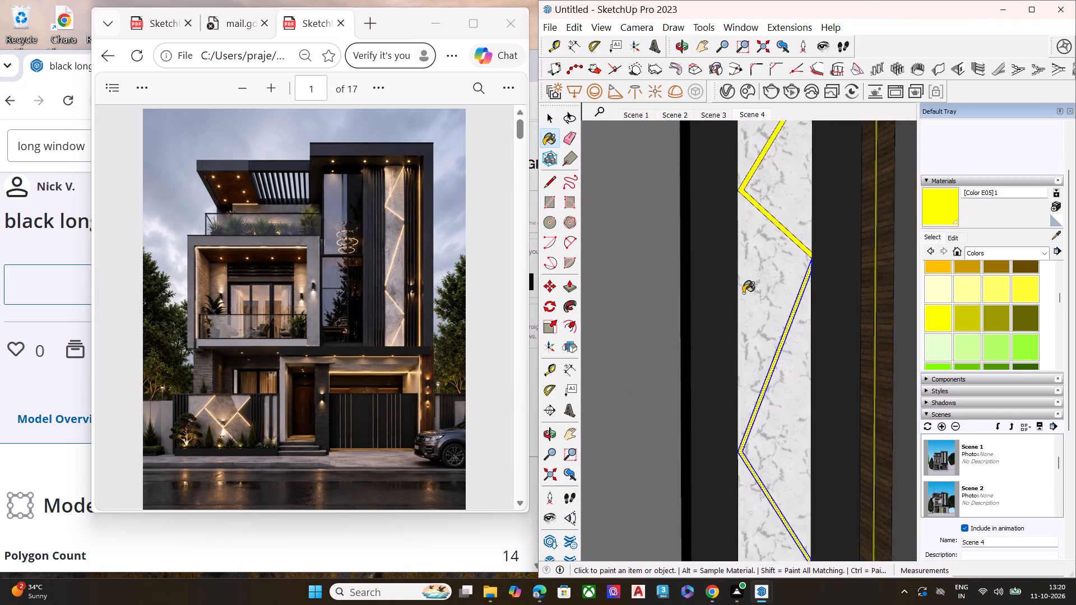
{"action": "scroll", "coordinate": [743, 293], "scroll_direction": "down", "scroll_amount": 4}
{"action": "scroll", "coordinate": [761, 430], "scroll_direction": "up", "scroll_amount": 4}
{"action": "scroll", "coordinate": [764, 452], "scroll_direction": "down", "scroll_amount": 1}
{"action": "scroll", "coordinate": [764, 454], "scroll_direction": "up", "scroll_amount": 5}
{"action": "scroll", "coordinate": [806, 492], "scroll_direction": "up", "scroll_amount": 6}
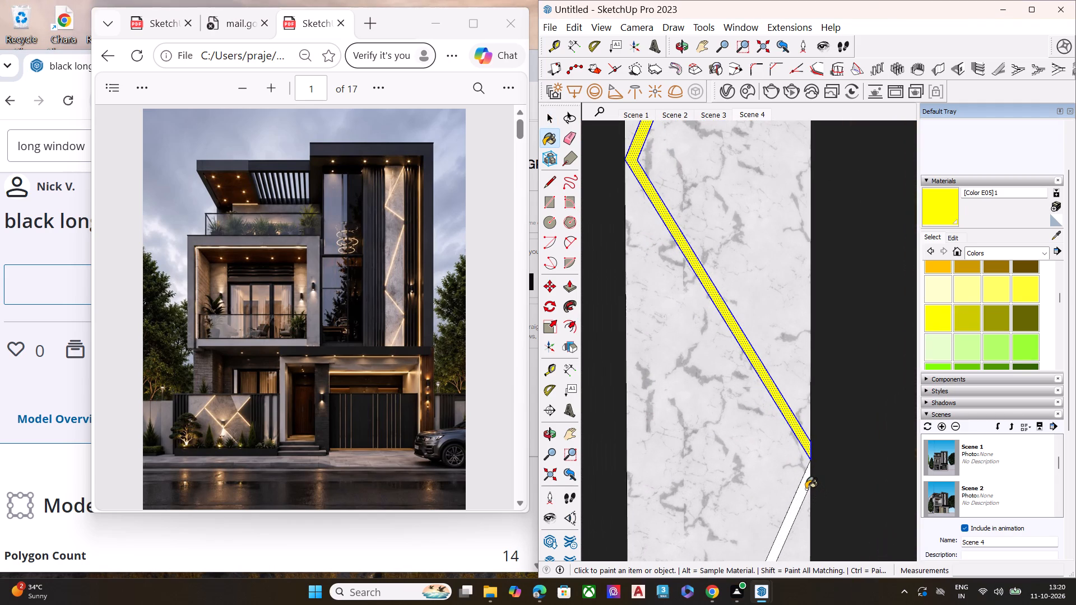
{"action": "left_click", "coordinate": [805, 489]}
{"action": "key", "text": "space"}
Clear the selection and review the yellow zigzag along the whole facade panel from the front.
{"action": "scroll", "coordinate": [786, 351], "scroll_direction": "down", "scroll_amount": 9}
{"action": "scroll", "coordinate": [759, 374], "scroll_direction": "up", "scroll_amount": 1}
{"action": "scroll", "coordinate": [759, 375], "scroll_direction": "down", "scroll_amount": 6}
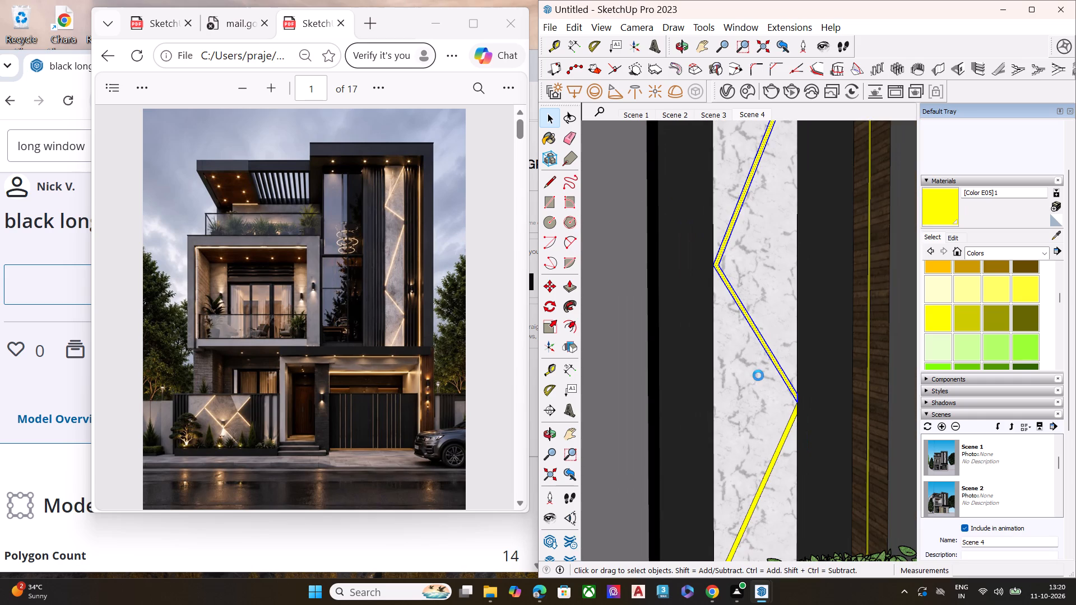
{"action": "scroll", "coordinate": [785, 310], "scroll_direction": "down", "scroll_amount": 7}
{"action": "key", "text": "space"}
{"action": "scroll", "coordinate": [820, 345], "scroll_direction": "down", "scroll_amount": 10}
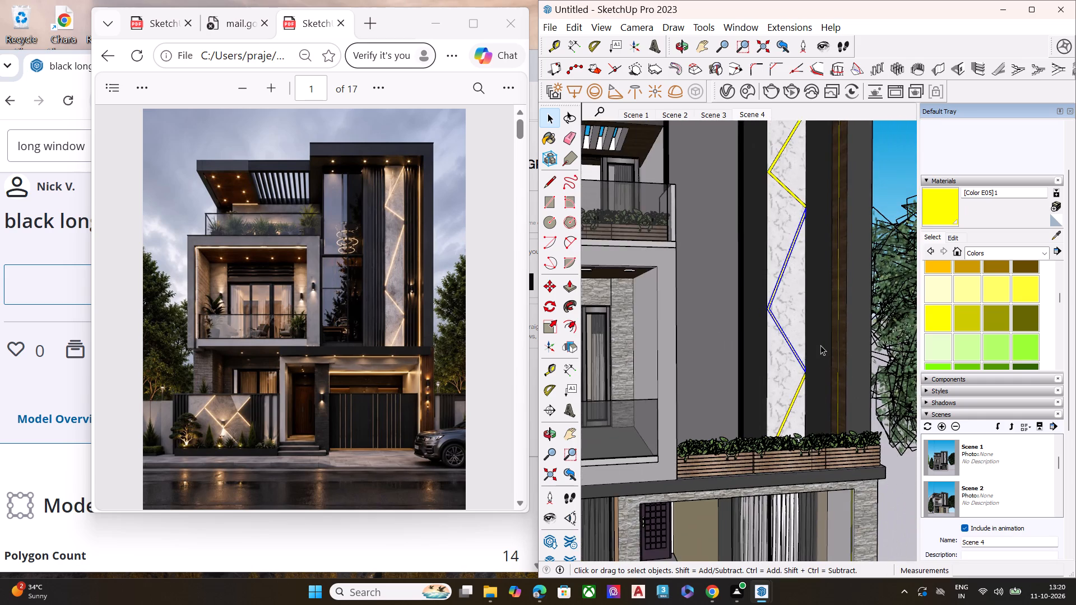
{"action": "scroll", "coordinate": [820, 345], "scroll_direction": "down", "scroll_amount": 3}
{"action": "left_click", "coordinate": [874, 197]}
{"action": "middle_click_drag", "start_coordinate": [846, 338], "coordinate": [741, 345]}
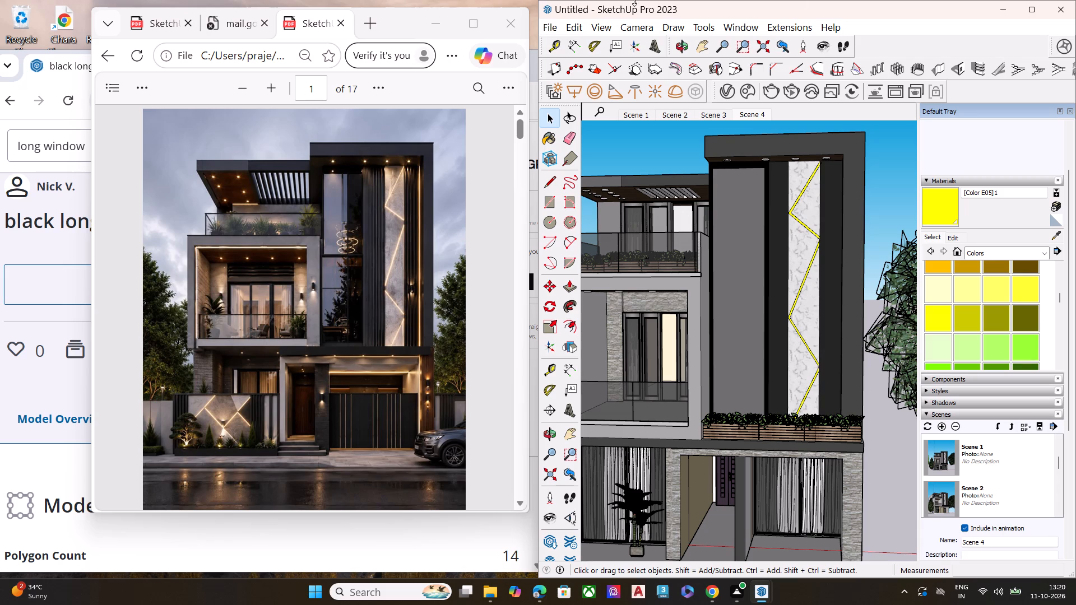
Close the browser windows holding the reference PDF and the black long window model page.
{"action": "left_click", "coordinate": [527, 29]}
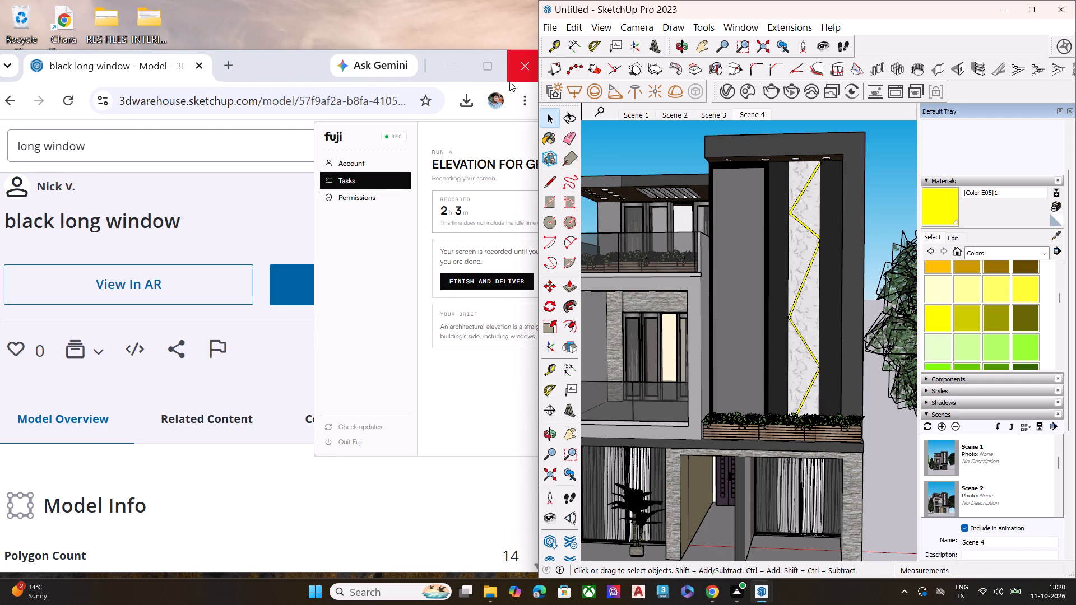
{"action": "left_click", "coordinate": [520, 67]}
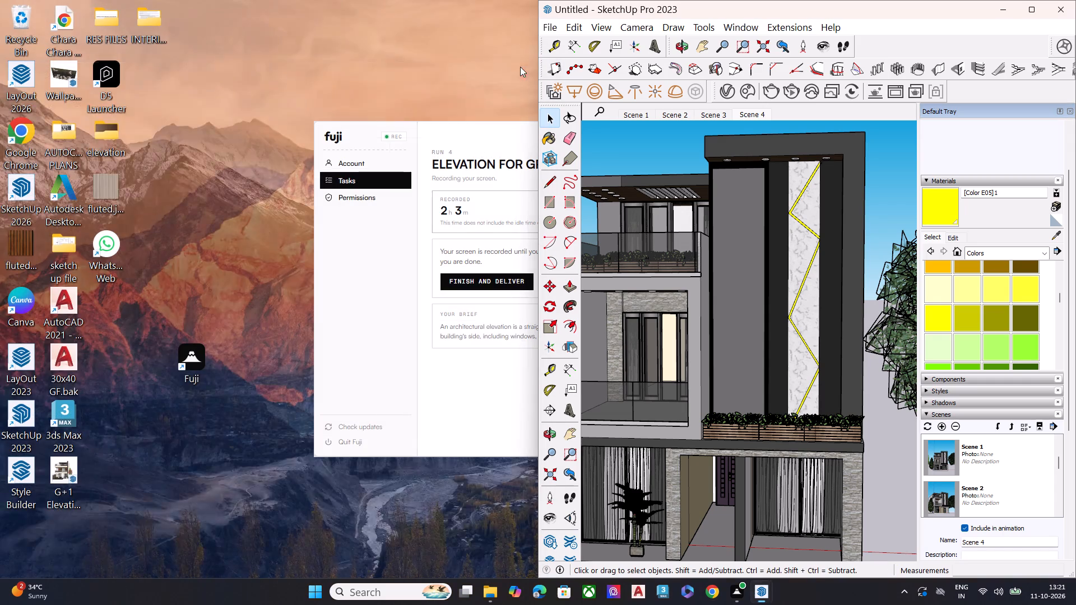
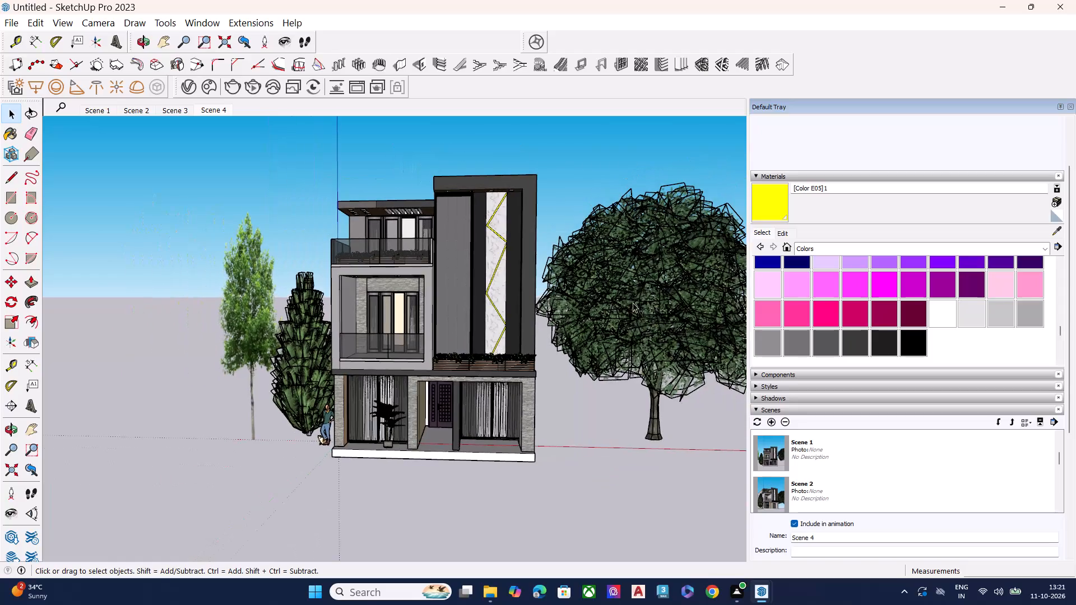
Review the house from the front and corner, check it through saved Scenes 1 to 4, and return to Scene 1.
{"action": "middle_click_drag", "start_coordinate": [533, 331], "coordinate": [572, 355]}
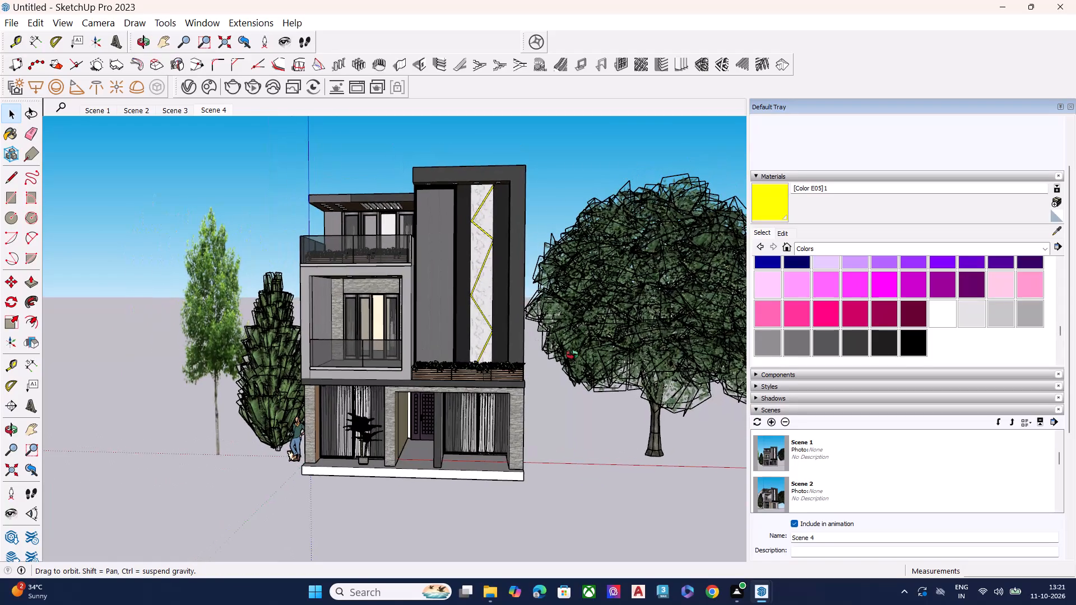
{"action": "middle_click_drag", "start_coordinate": [572, 355], "coordinate": [768, 320]}
{"action": "scroll", "coordinate": [442, 323], "scroll_direction": "up", "scroll_amount": 1}
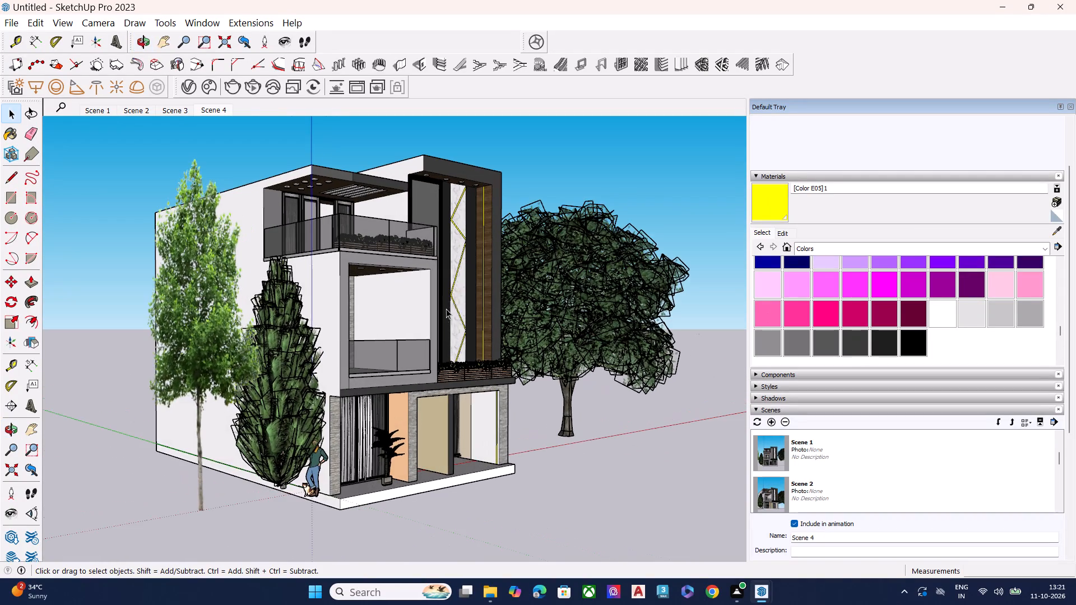
{"action": "scroll", "coordinate": [454, 302], "scroll_direction": "up", "scroll_amount": 2}
{"action": "middle_click_drag", "start_coordinate": [517, 311], "coordinate": [342, 306]}
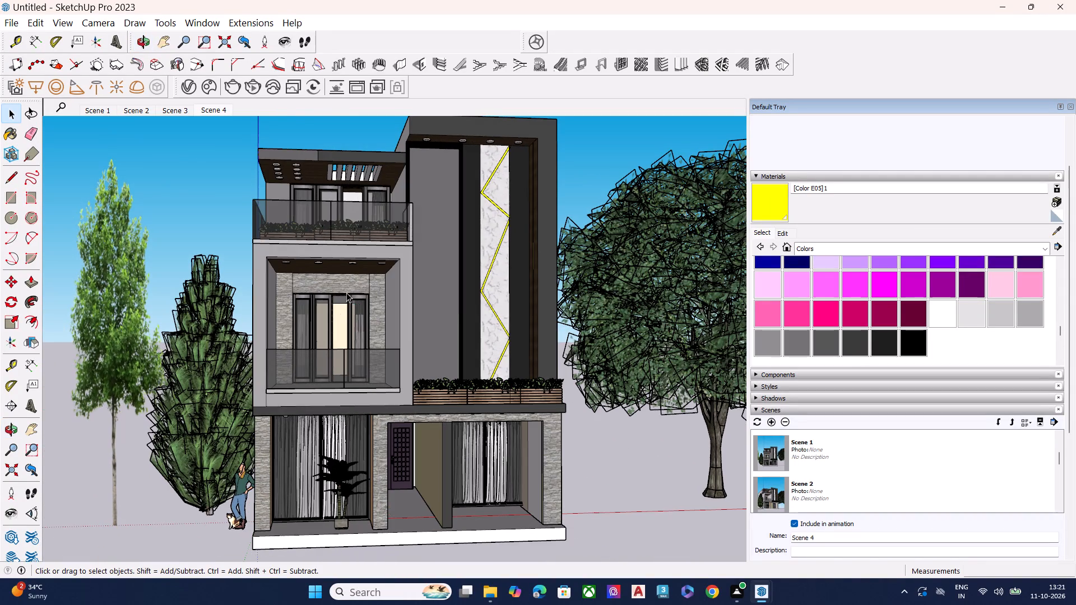
{"action": "scroll", "coordinate": [363, 291], "scroll_direction": "down", "scroll_amount": 4}
{"action": "middle_click_drag", "start_coordinate": [467, 311], "coordinate": [403, 311]}
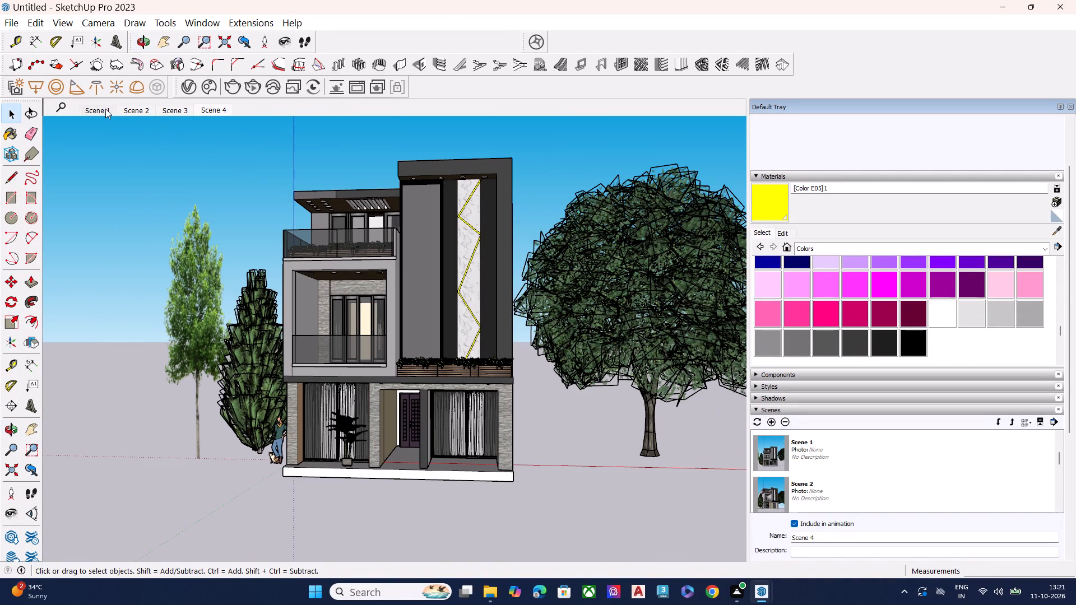
{"action": "left_click", "coordinate": [105, 109]}
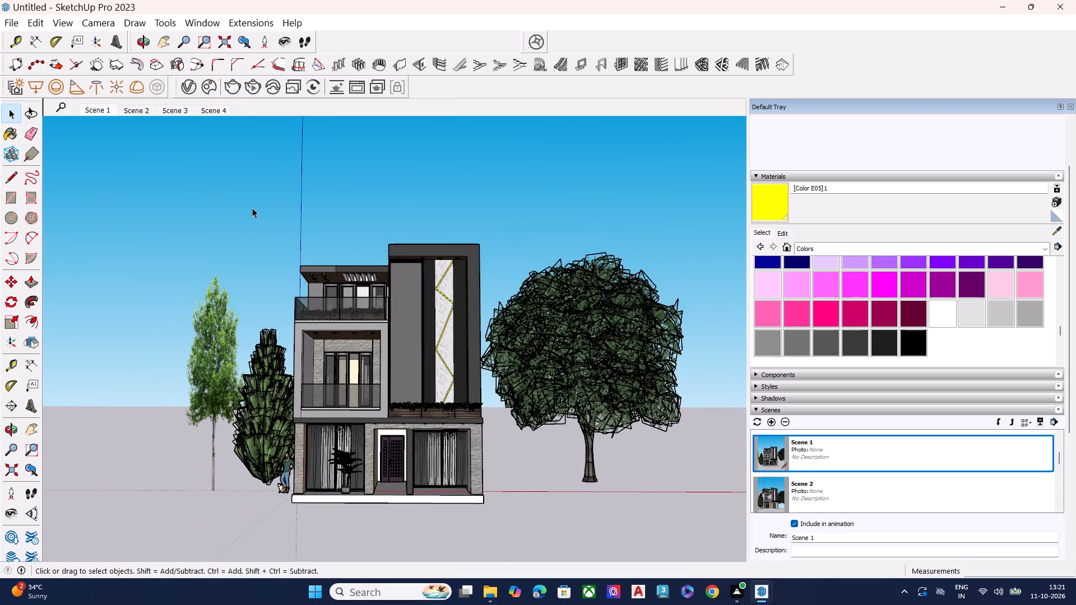
{"action": "left_click", "coordinate": [129, 111]}
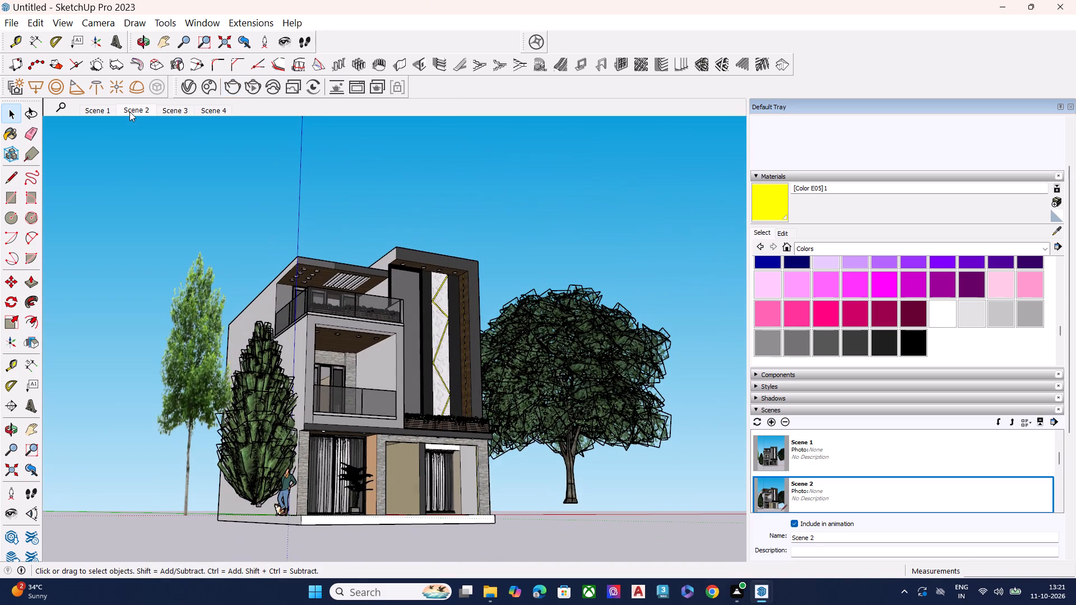
{"action": "left_click", "coordinate": [177, 111]}
{"action": "left_click", "coordinate": [203, 112]}
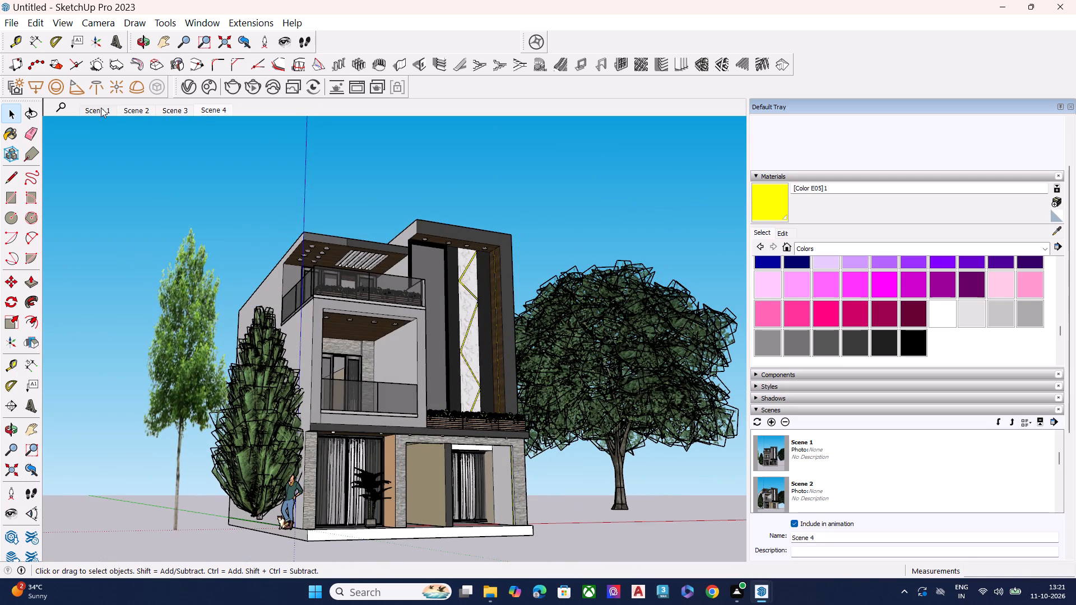
{"action": "left_click", "coordinate": [101, 111]}
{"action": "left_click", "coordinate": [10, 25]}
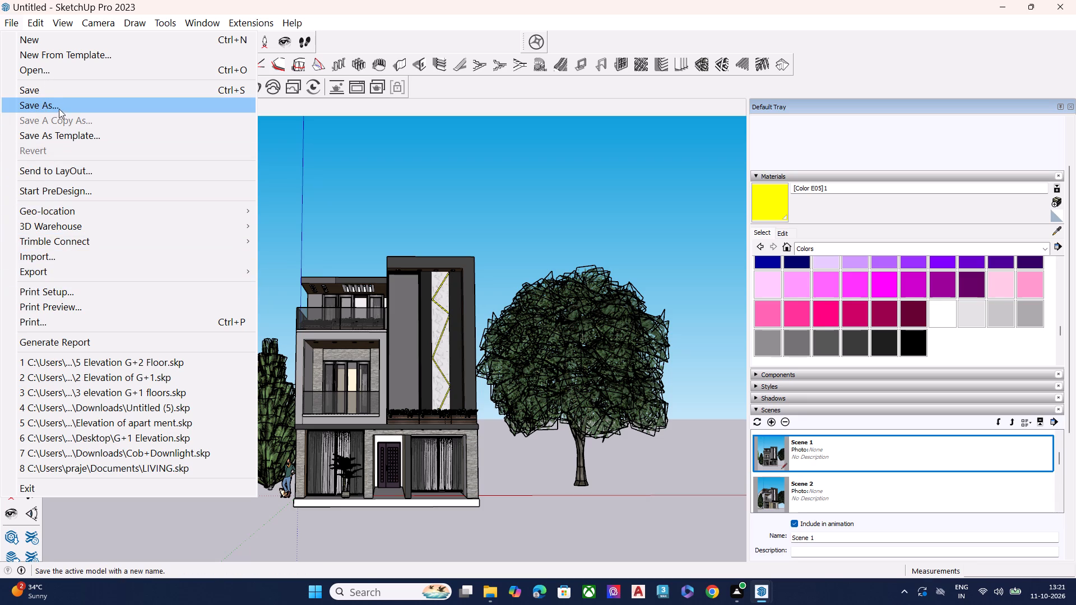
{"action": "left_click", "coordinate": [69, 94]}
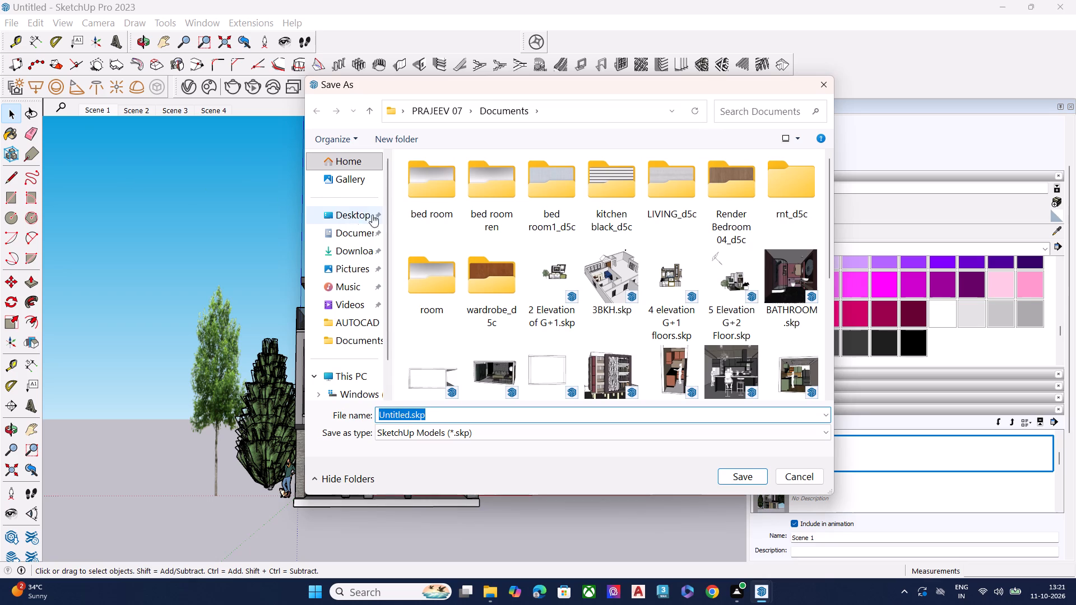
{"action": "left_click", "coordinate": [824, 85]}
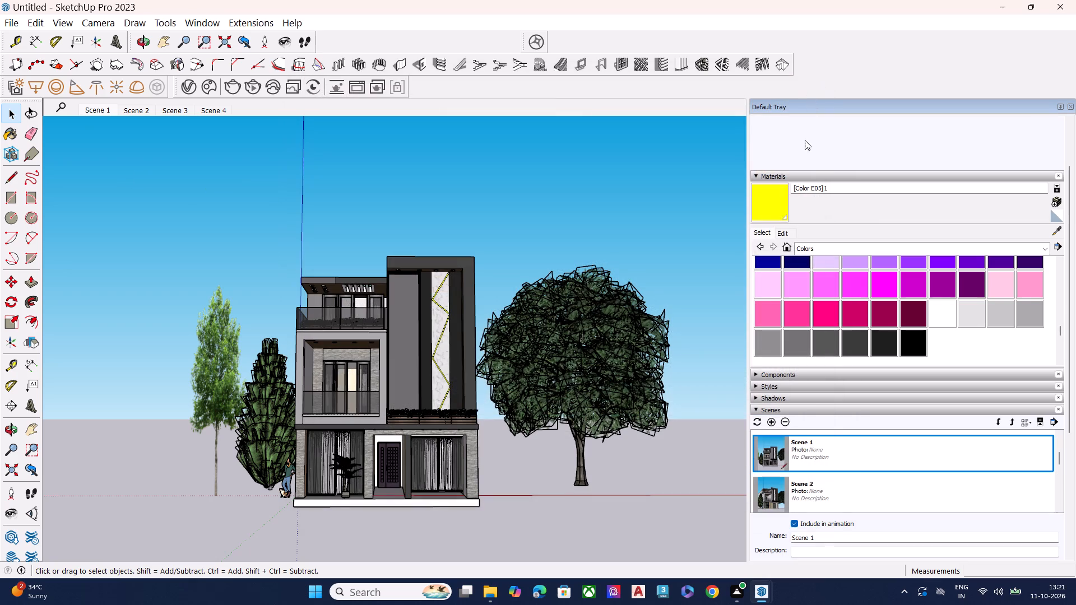
Save the model in the Documents folder as "6 Elevation of G+1 floor".
{"action": "key", "text": "ctrl+s"}
{"action": "key", "text": "BackSpace"}
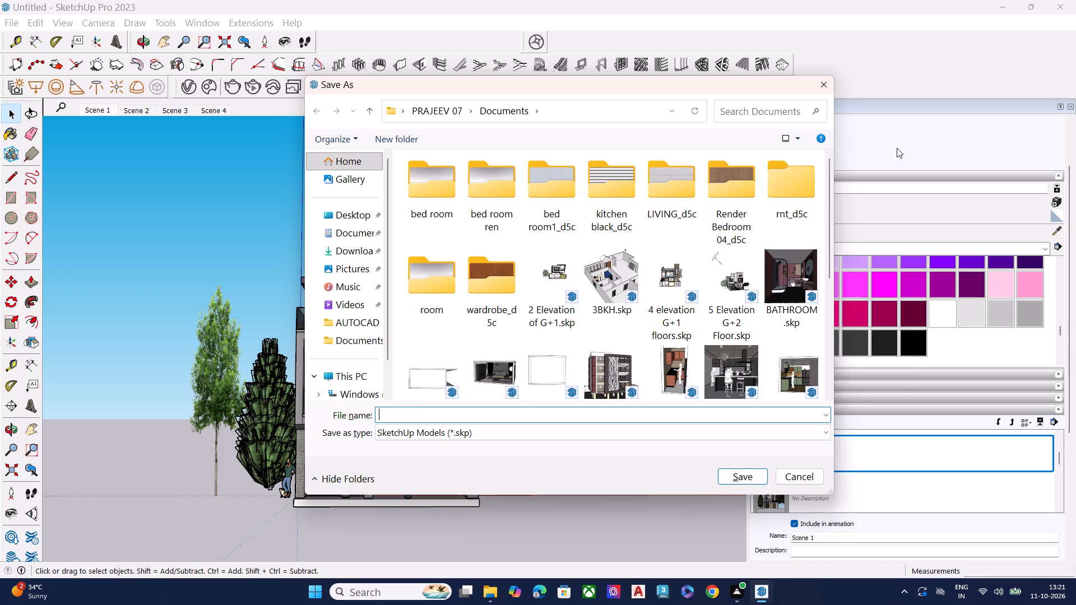
{"action": "type", "text": "^"}
{"action": "key", "text": "space"}
{"action": "key", "text": "BackSpace"}
{"action": "key", "text": "BackSpace"}
{"action": "type", "text": "6"}
{"action": "key", "text": "space"}
{"action": "type", "text": "elevation"}
{"action": "key", "text": "space"}
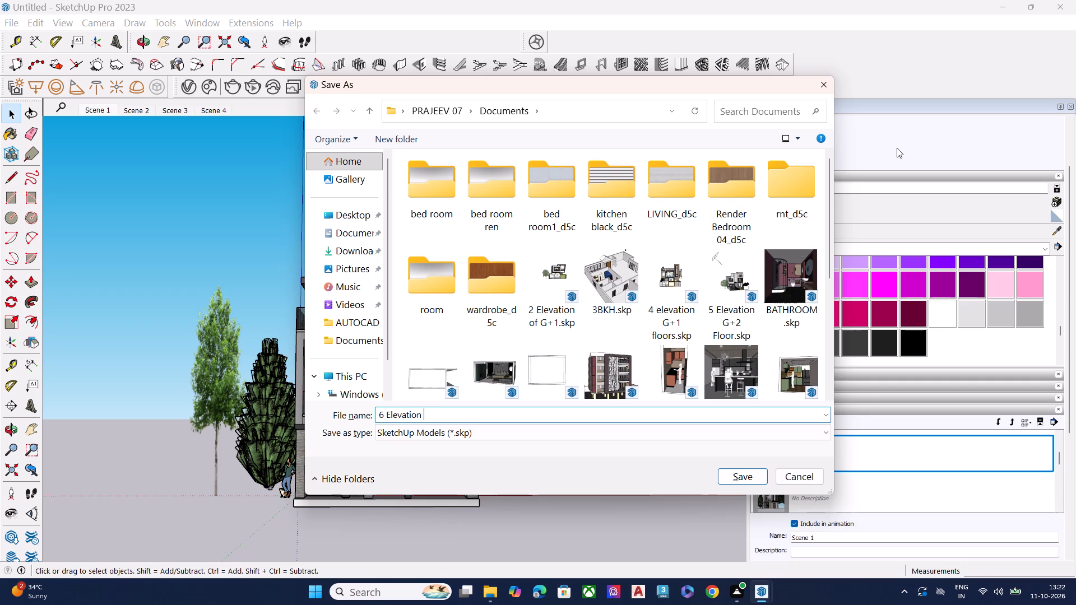
{"action": "type", "text": "of"}
{"action": "key", "text": "space"}
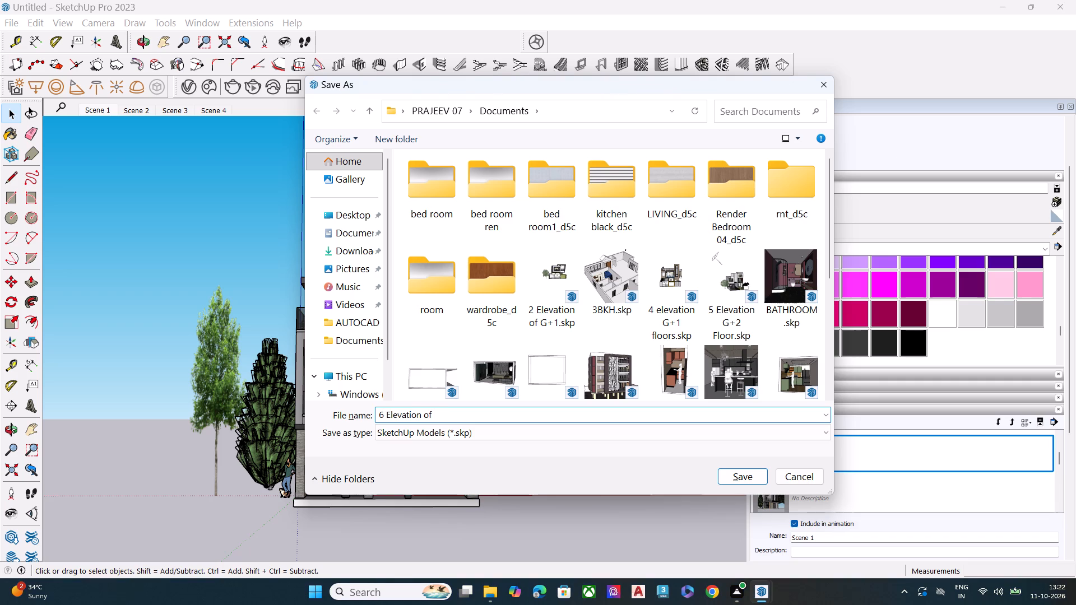
{"action": "key", "text": "shift+g"}
{"action": "key", "text": "shift+plus"}
{"action": "key", "text": "2"}
{"action": "key", "text": "BackSpace"}
{"action": "key", "text": "1"}
{"action": "key", "text": "space"}
{"action": "type", "text": "floor"}
{"action": "key", "text": "Return"}
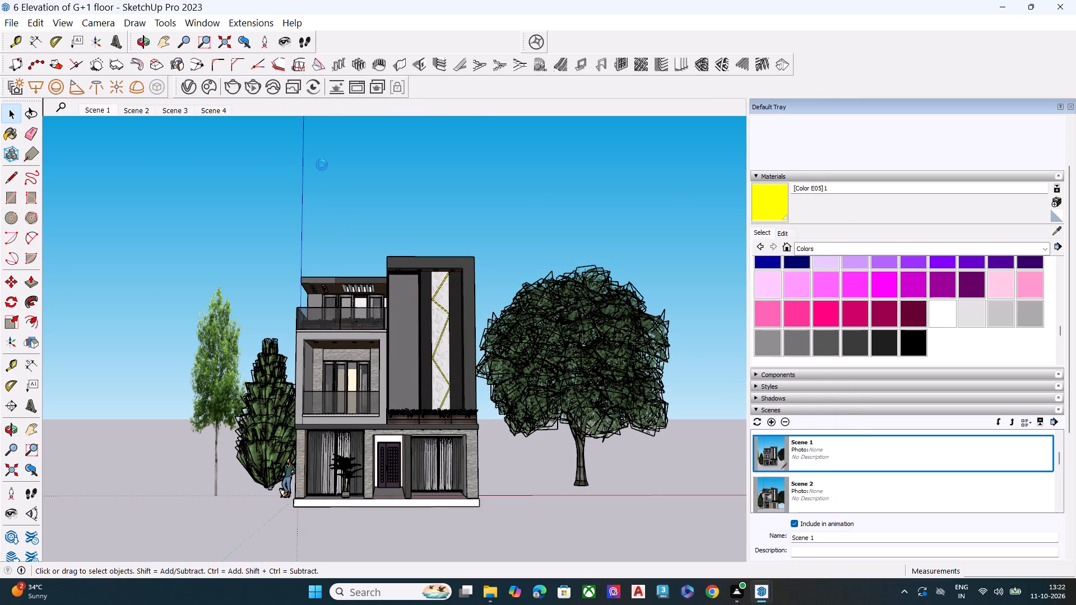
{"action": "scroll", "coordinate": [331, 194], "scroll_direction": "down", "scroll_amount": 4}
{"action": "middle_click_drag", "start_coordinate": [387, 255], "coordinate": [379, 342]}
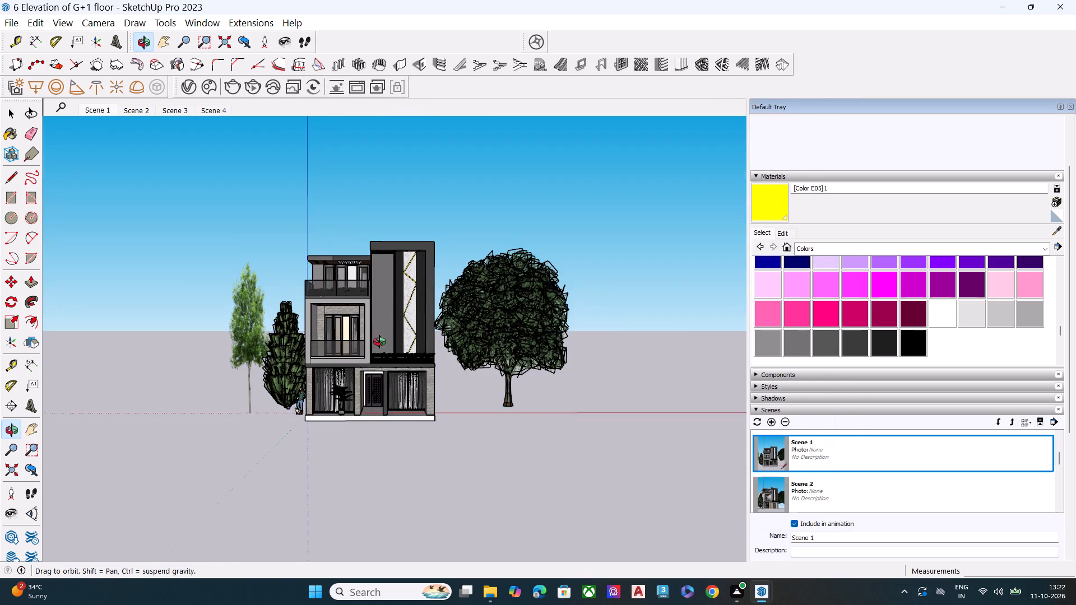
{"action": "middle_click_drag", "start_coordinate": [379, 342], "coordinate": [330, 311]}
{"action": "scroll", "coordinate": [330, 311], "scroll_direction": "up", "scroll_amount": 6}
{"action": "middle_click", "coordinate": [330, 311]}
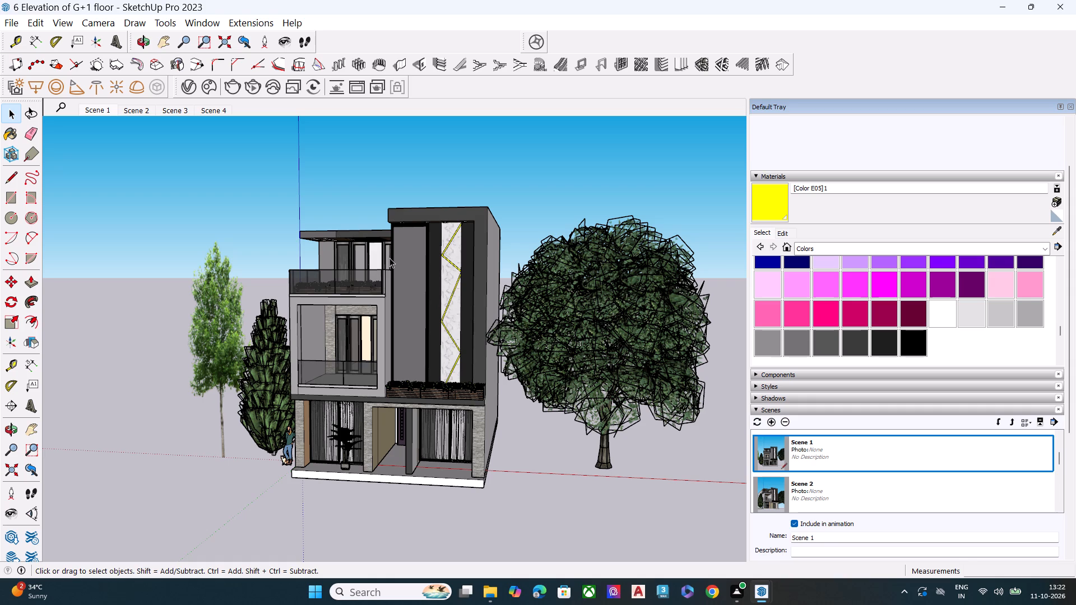
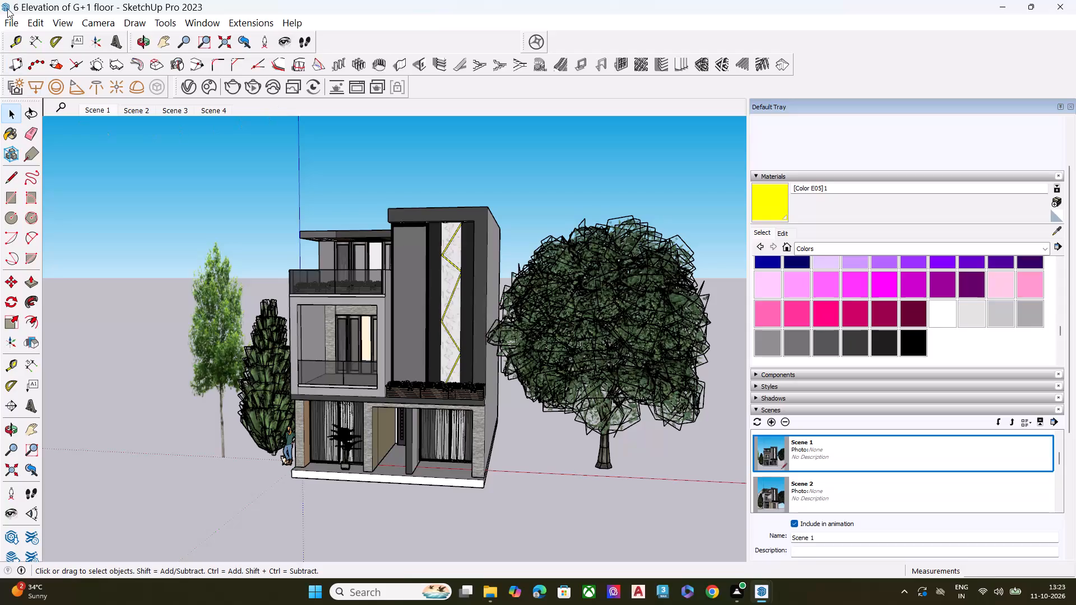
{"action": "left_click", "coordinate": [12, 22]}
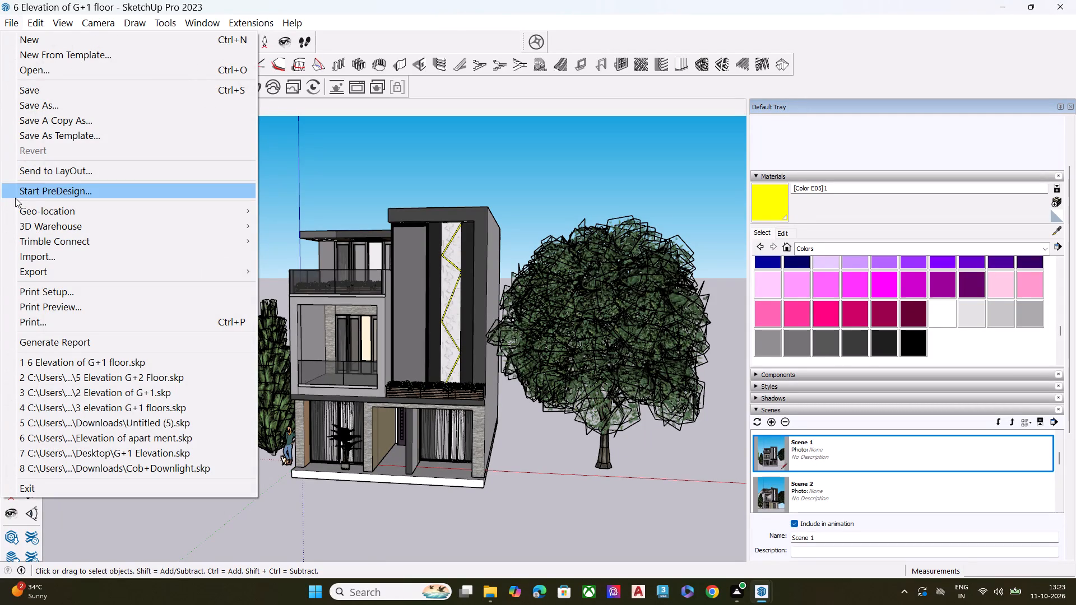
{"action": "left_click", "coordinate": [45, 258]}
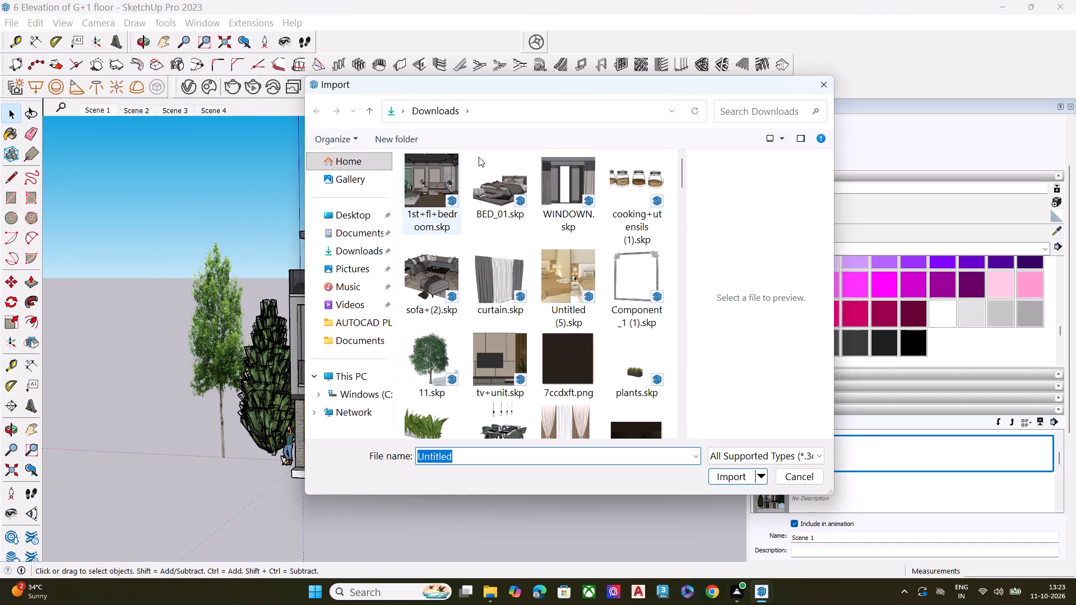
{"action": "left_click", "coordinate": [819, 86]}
Export the Scene 1 view as a 2D JPEG image to Downloads, named "6 Elevation of G+1 floor scene1".
{"action": "left_click", "coordinate": [18, 29]}
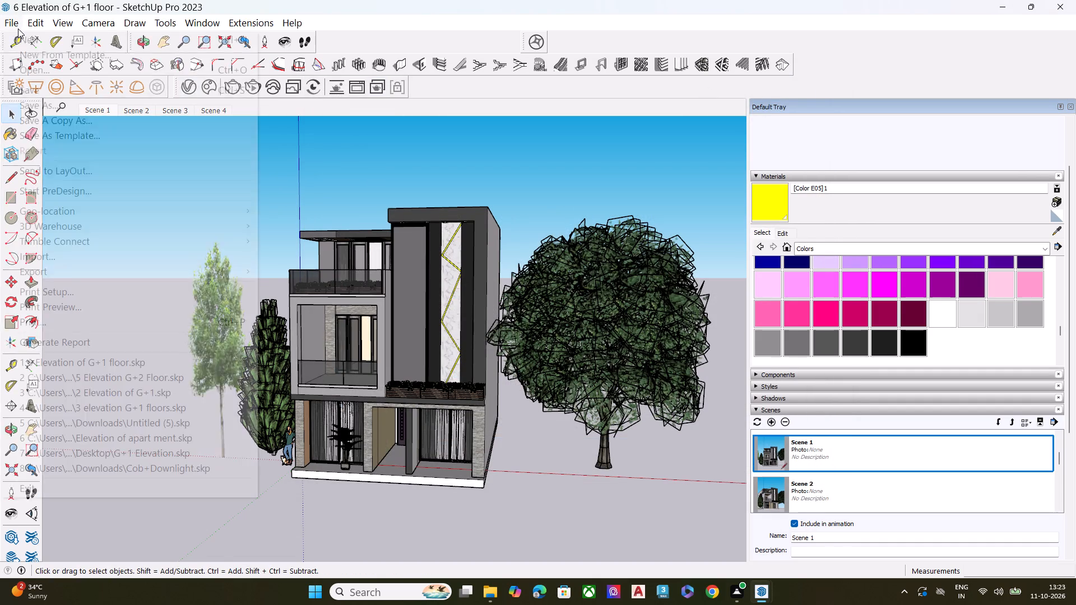
{"action": "left_click", "coordinate": [63, 274]}
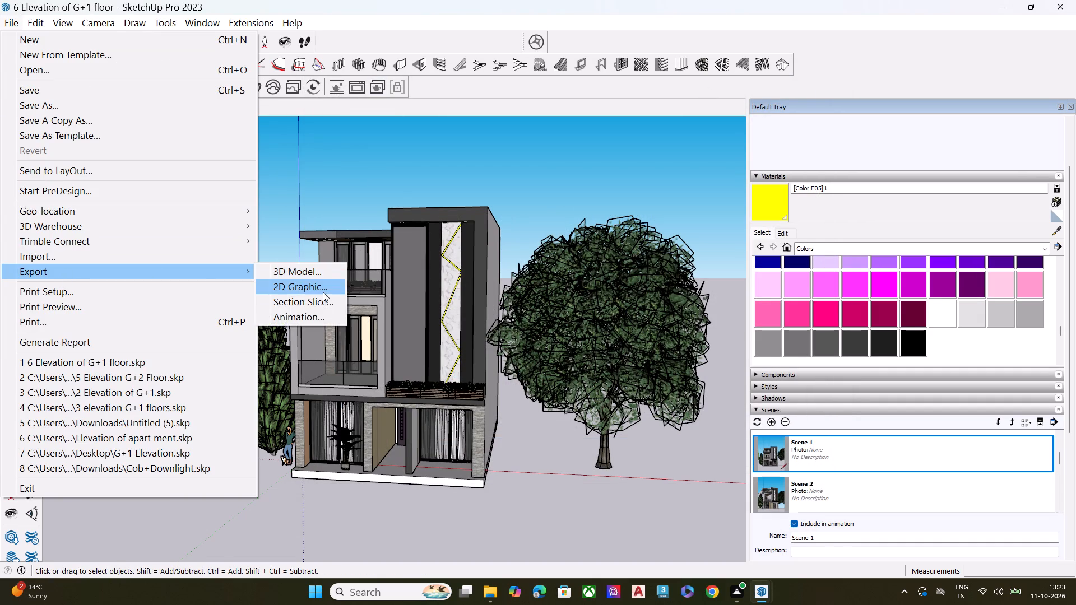
{"action": "left_click", "coordinate": [323, 292]}
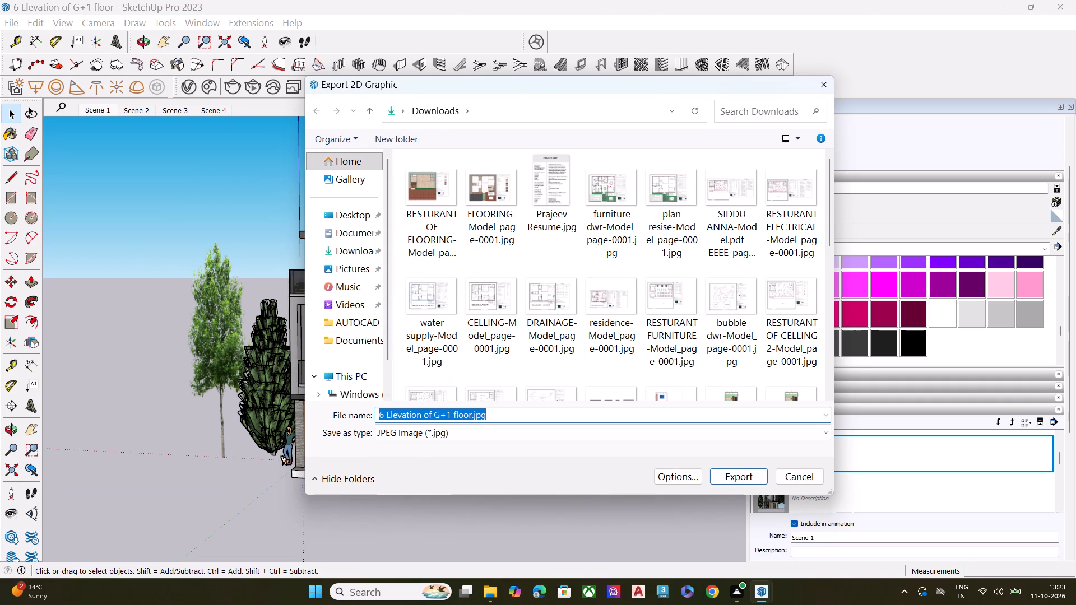
{"action": "left_click", "coordinate": [499, 416]}
{"action": "key", "text": "Left"}
{"action": "key", "text": "Left"}
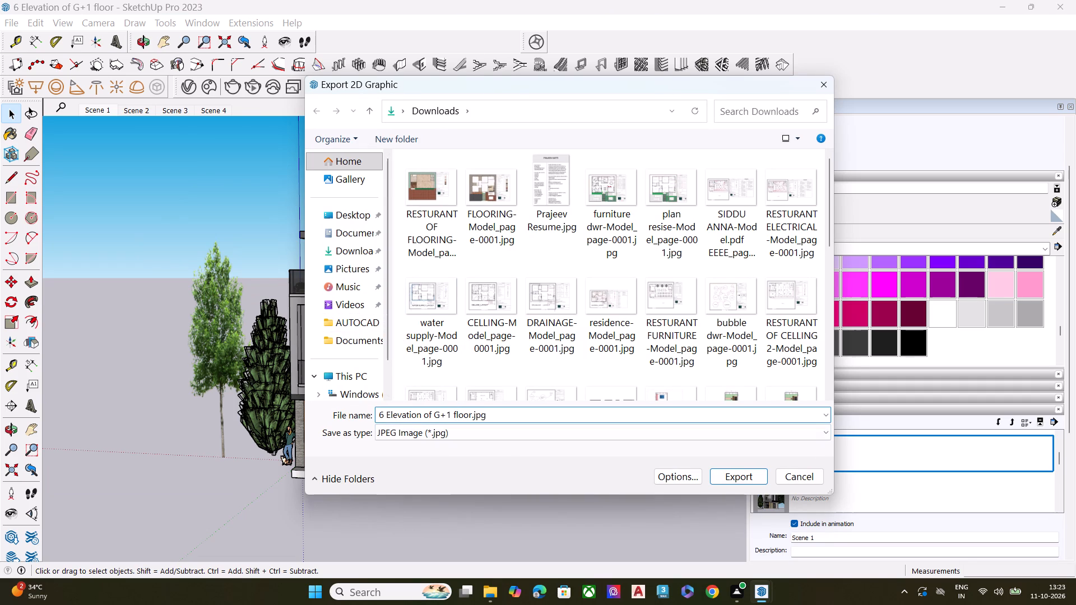
{"action": "key", "text": "Left"}
{"action": "key", "text": "Left"}
{"action": "key", "text": "Left"}
{"action": "key", "text": "Left"}
{"action": "key", "text": "Left"}
{"action": "key", "text": "Left"}
{"action": "key", "text": "Left"}
{"action": "key", "text": "Left"}
{"action": "key", "text": "Right"}
{"action": "key", "text": "Right"}
{"action": "key", "text": "Right"}
{"action": "key", "text": "Right"}
{"action": "key", "text": "Right"}
{"action": "key", "text": "Right"}
{"action": "key", "text": "space"}
{"action": "type", "text": "scene"}
{"action": "key", "text": "space"}
{"action": "key", "text": "1"}
{"action": "key", "text": "Right"}
{"action": "key", "text": "Left"}
{"action": "key", "text": "space"}
{"action": "key", "text": "BackSpace"}
{"action": "key", "text": "BackSpace"}
{"action": "key", "text": "BackSpace"}
{"action": "key", "text": "1"}
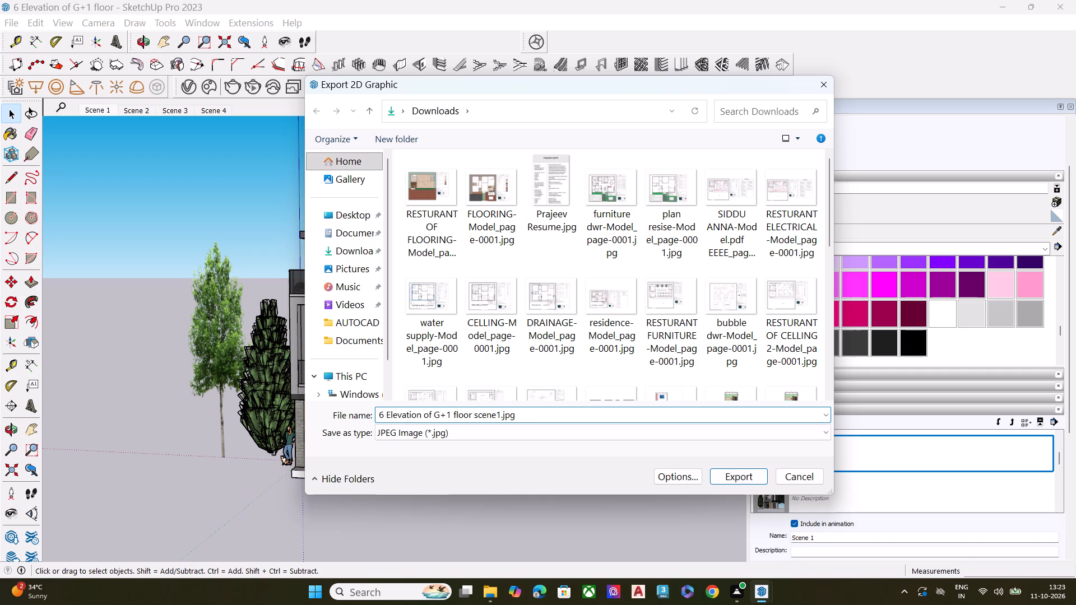
{"action": "key", "text": "space"}
{"action": "left_click", "coordinate": [741, 477]}
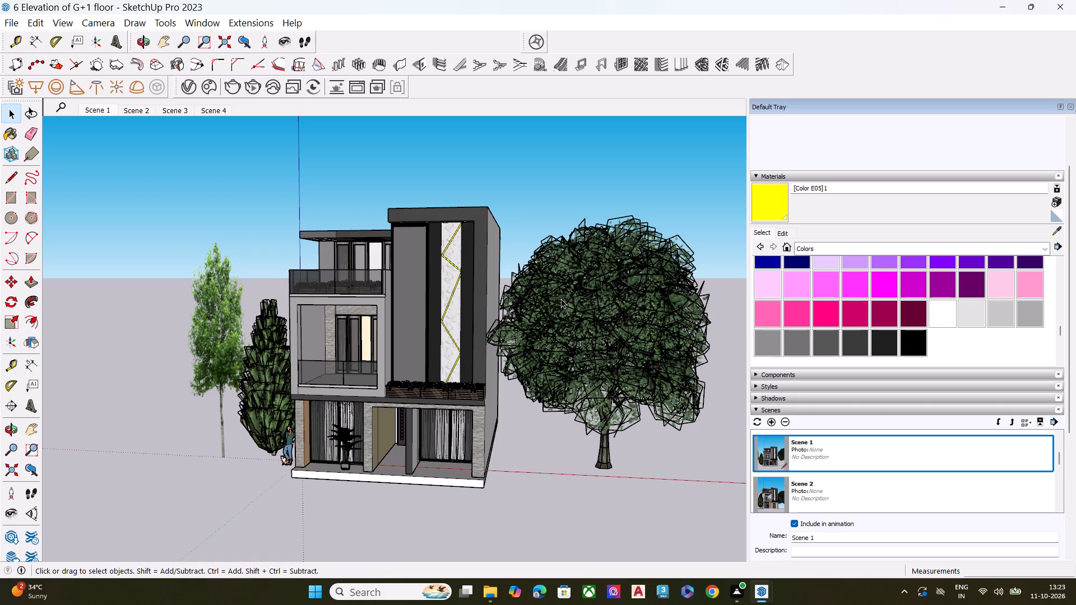
Switch to Scene 2 and export its view as a 2D JPEG image to Downloads, named "6 Elevation of G+1 floor scene 2".
{"action": "left_click", "coordinate": [135, 108]}
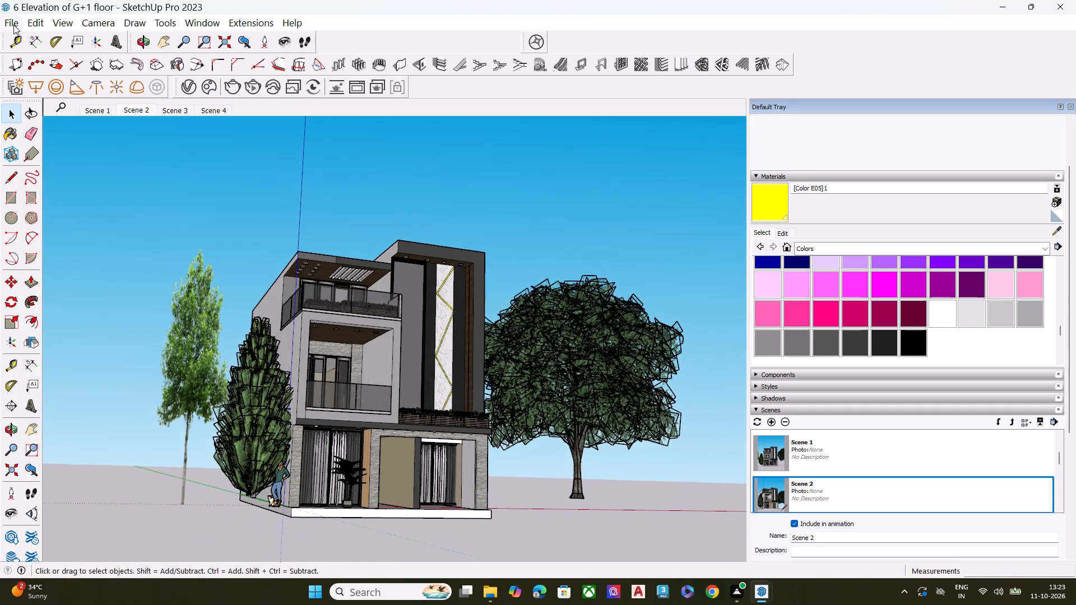
{"action": "left_click", "coordinate": [13, 25]}
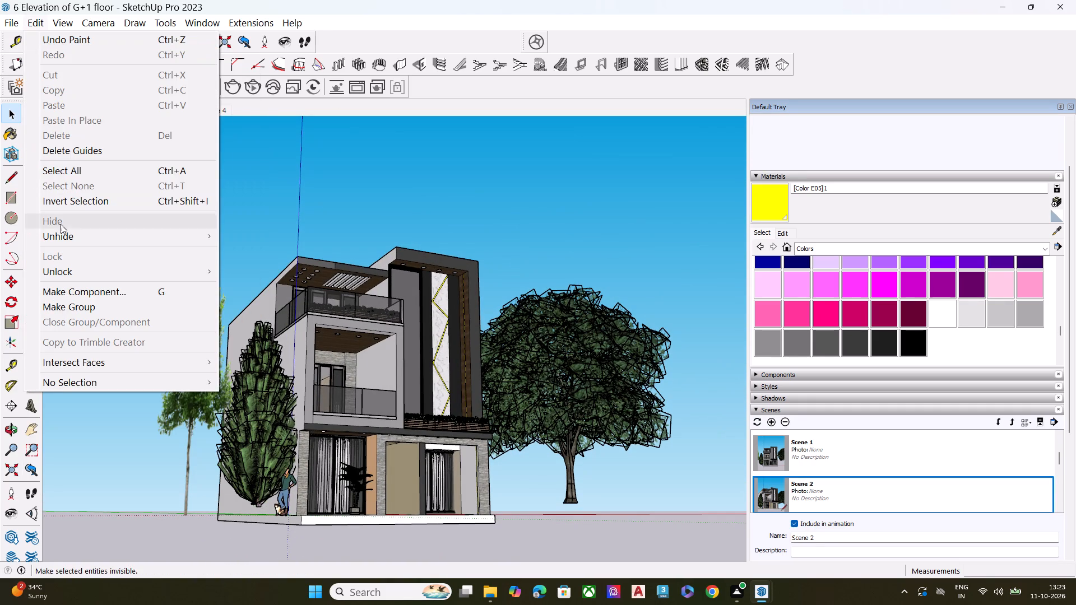
{"action": "left_click", "coordinate": [8, 21]}
{"action": "left_click", "coordinate": [8, 21]}
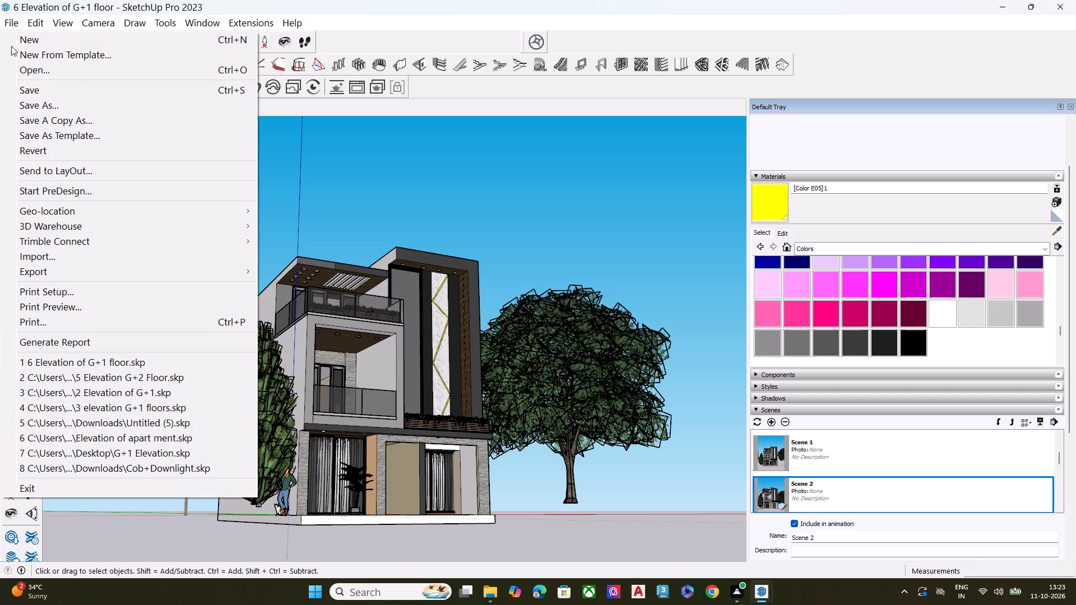
{"action": "left_click", "coordinate": [58, 275]}
{"action": "left_click", "coordinate": [309, 286]}
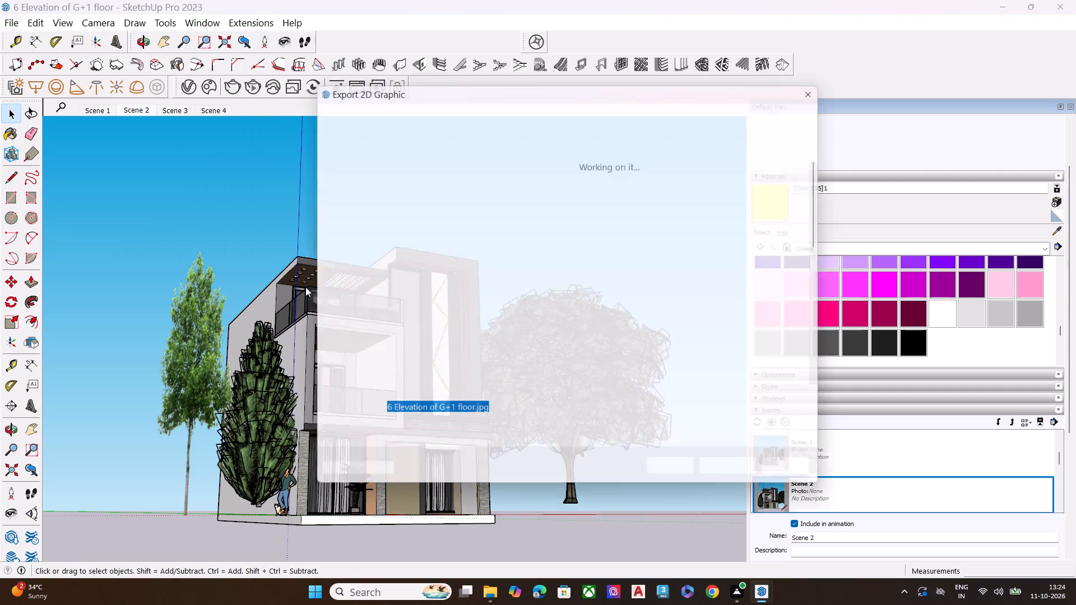
{"action": "key", "text": "Right"}
{"action": "key", "text": "Left"}
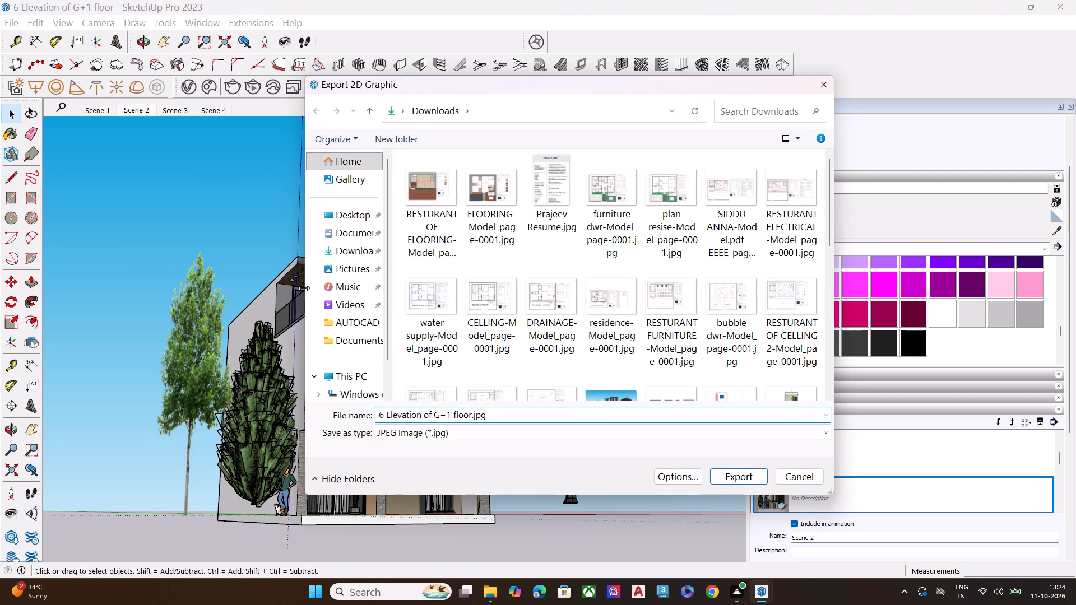
{"action": "key", "text": "Left"}
{"action": "key", "text": "Left"}
{"action": "key", "text": "Left"}
{"action": "key", "text": "space"}
{"action": "type", "text": "scene"}
{"action": "key", "text": "space"}
{"action": "key", "text": "2"}
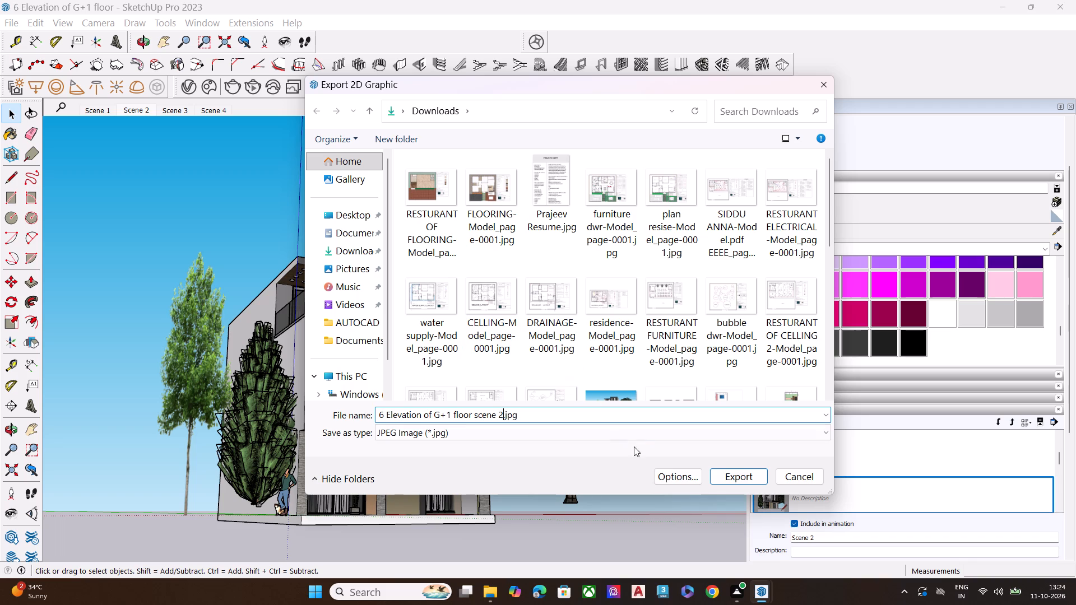
{"action": "left_click", "coordinate": [746, 474]}
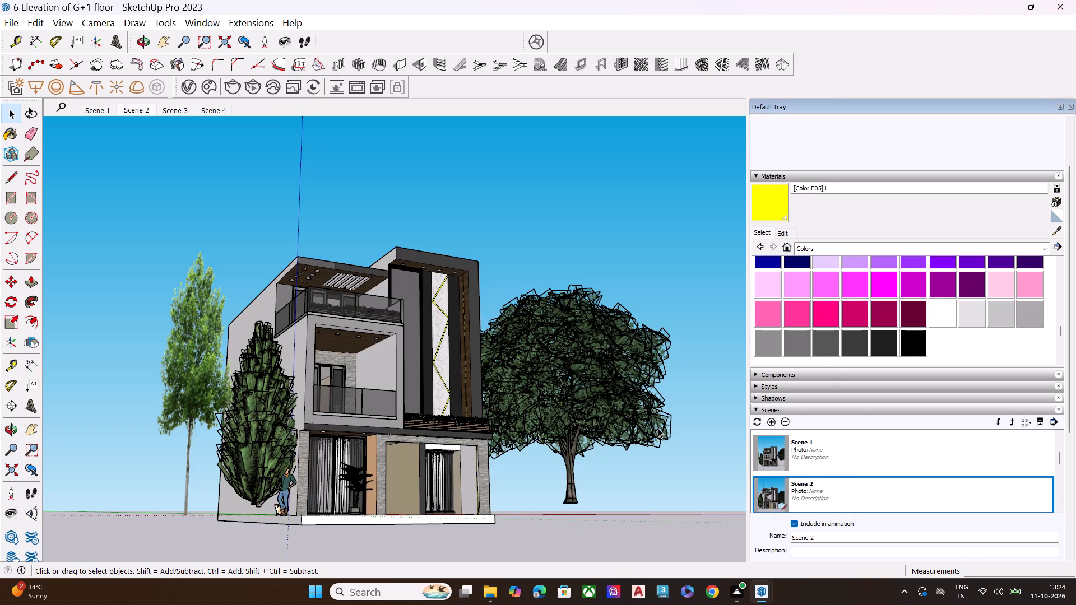
Switch to Scene 3 and export its view as a 2D JPEG image to Downloads, named "6 Elevation of G+1 floor scene 3".
{"action": "left_click", "coordinate": [185, 113]}
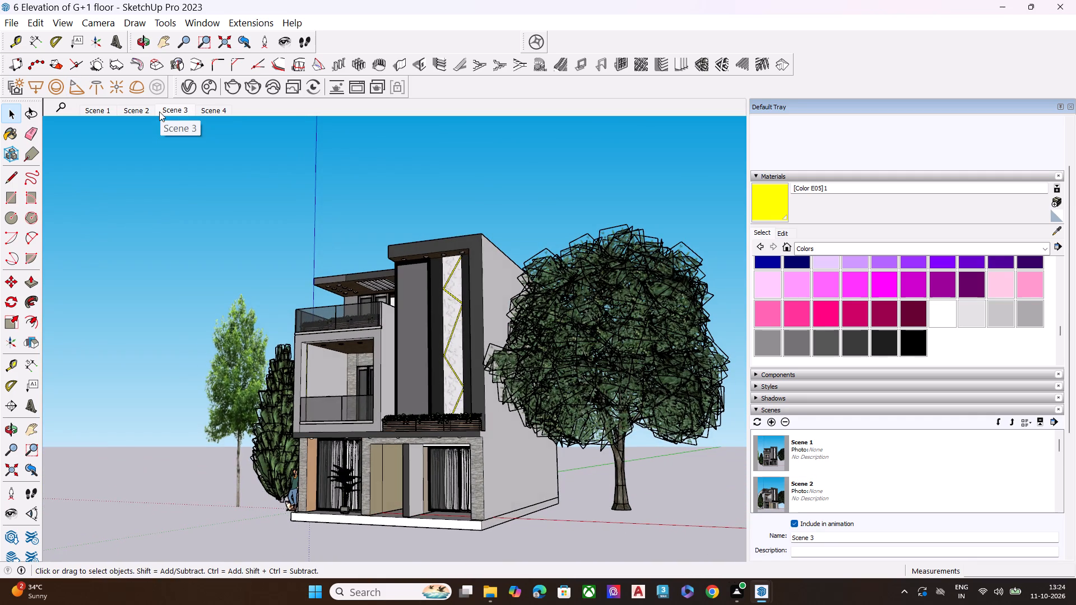
{"action": "left_click", "coordinate": [16, 24]}
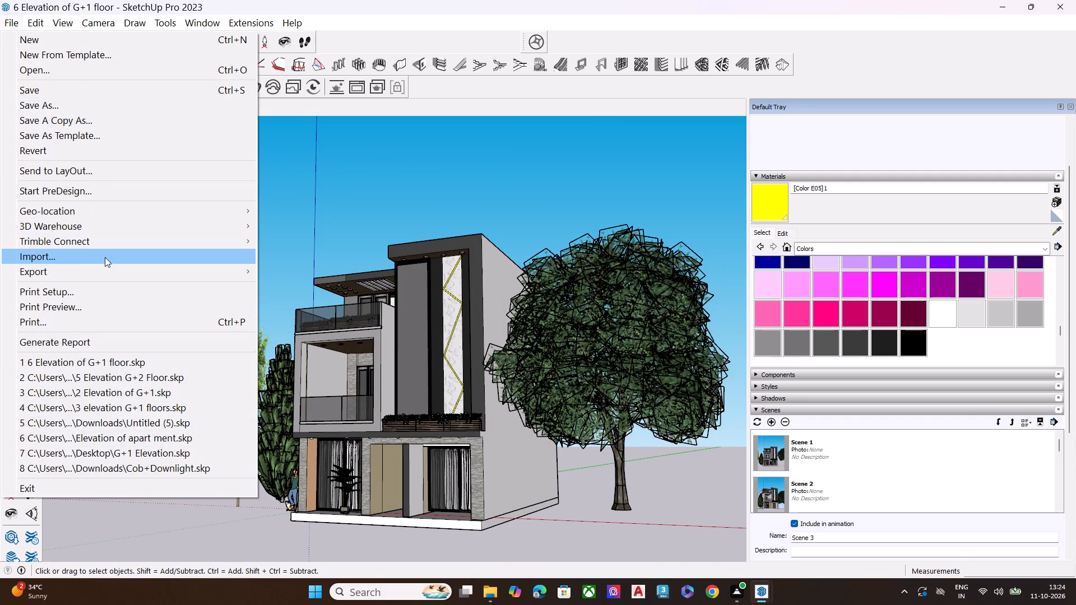
{"action": "left_click", "coordinate": [104, 268]}
{"action": "left_click", "coordinate": [301, 286]}
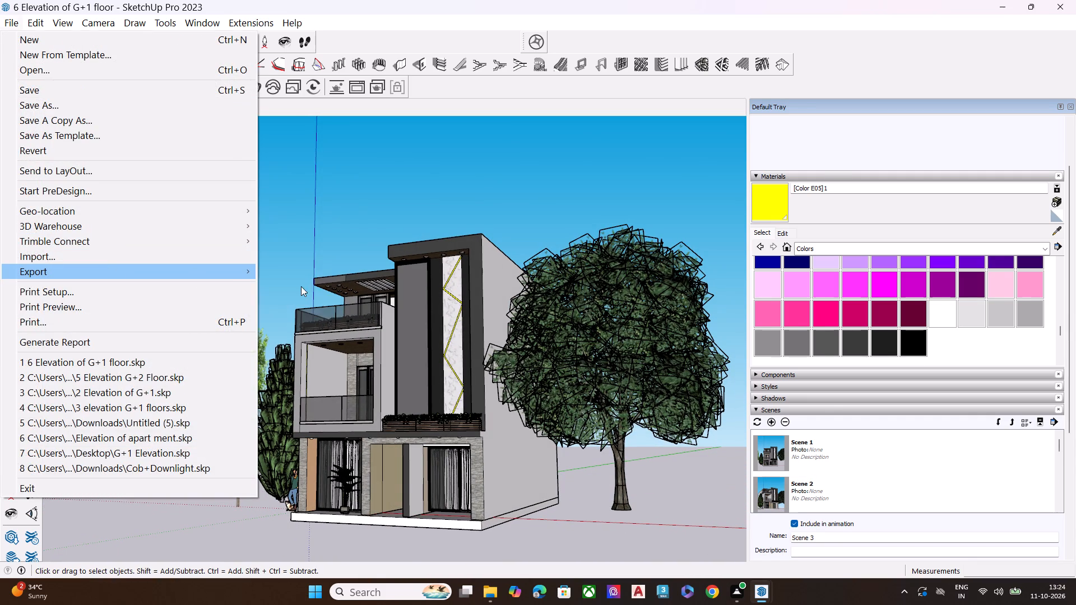
{"action": "key", "text": "Right"}
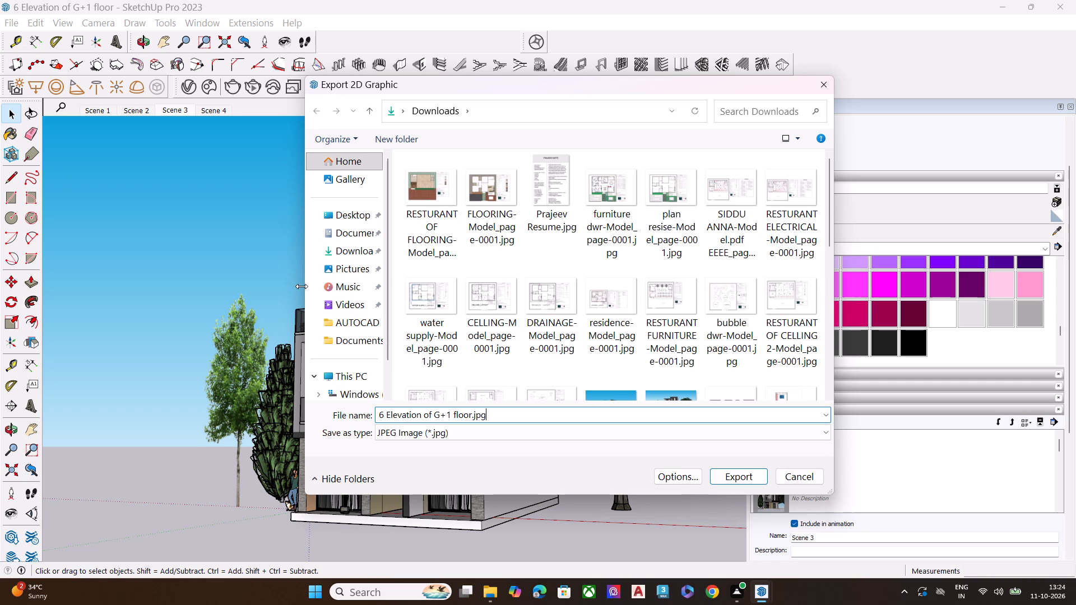
{"action": "key", "text": "Left"}
{"action": "key", "text": "Left"}
{"action": "key", "text": "Left"}
{"action": "key", "text": "Left"}
{"action": "key", "text": "space"}
{"action": "type", "text": "scene"}
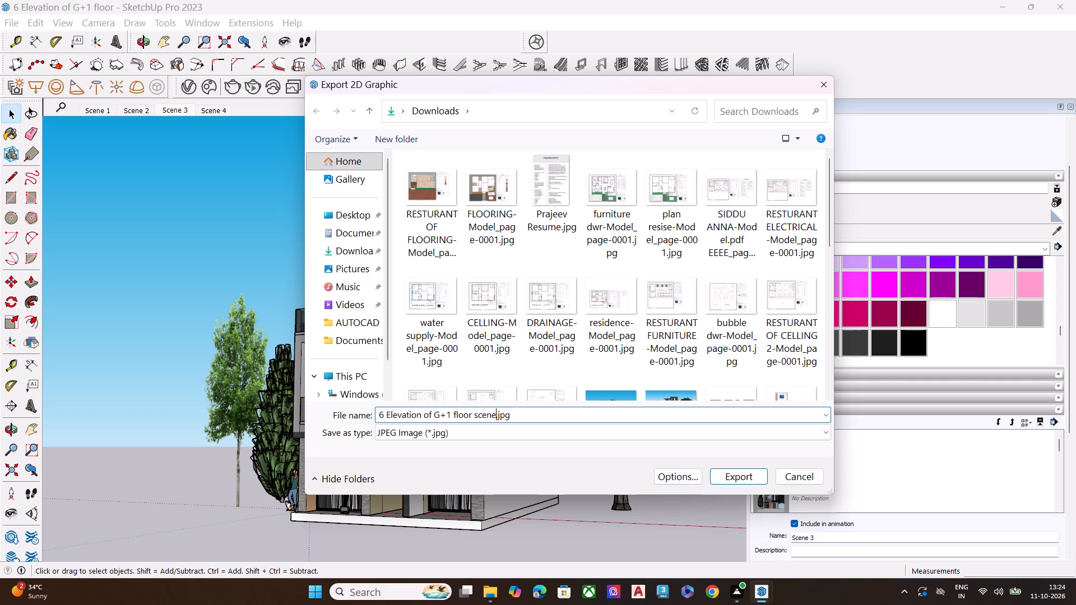
{"action": "key", "text": "space"}
{"action": "key", "text": "3"}
{"action": "key", "text": "Return"}
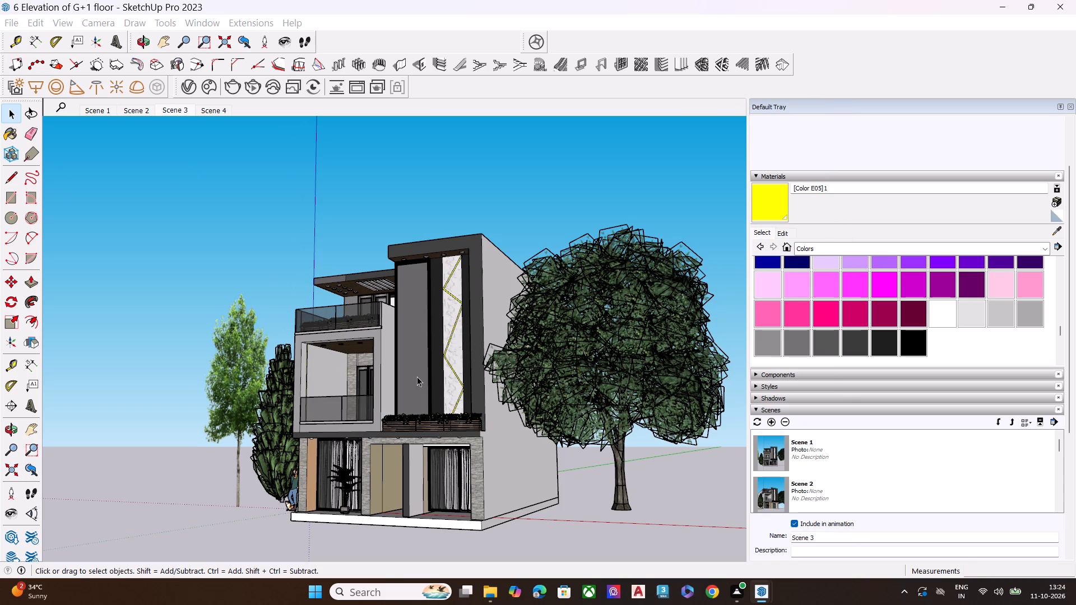
Switch to Scene 4 and export its view as a 2D JPEG image to Downloads, named "6 Elevation of G+1 floor scene 4".
{"action": "left_click", "coordinate": [226, 107]}
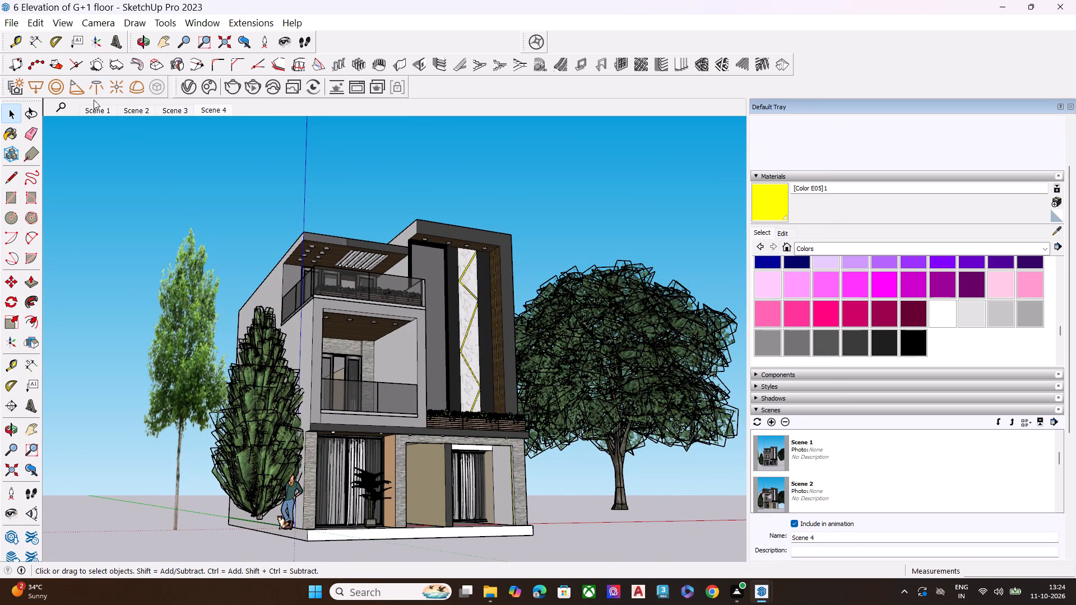
{"action": "left_click", "coordinate": [11, 25]}
{"action": "left_click", "coordinate": [65, 273]}
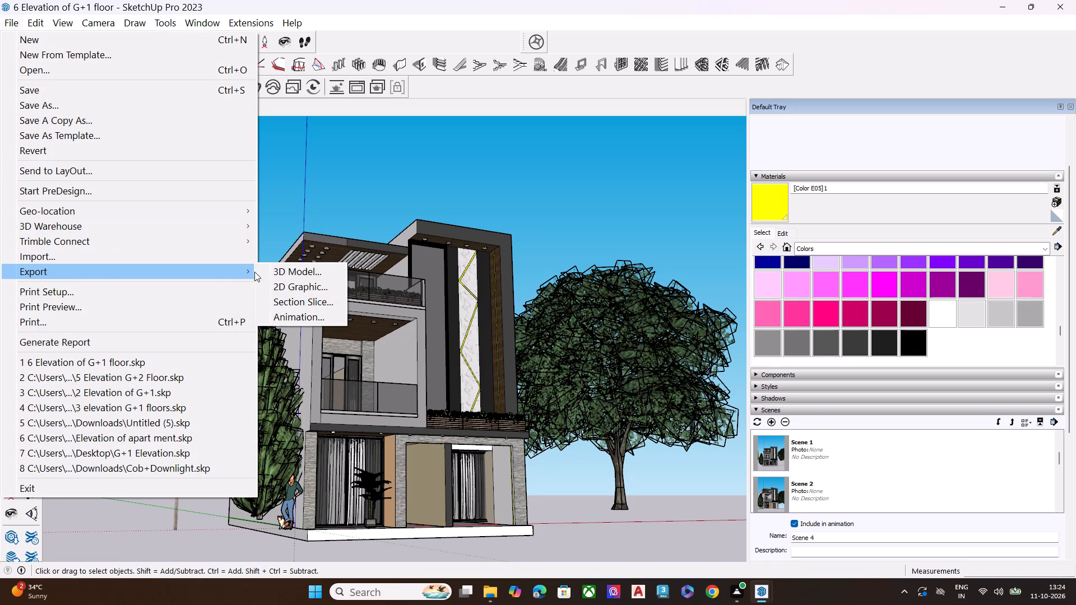
{"action": "left_click", "coordinate": [308, 286]}
{"action": "key", "text": "Right"}
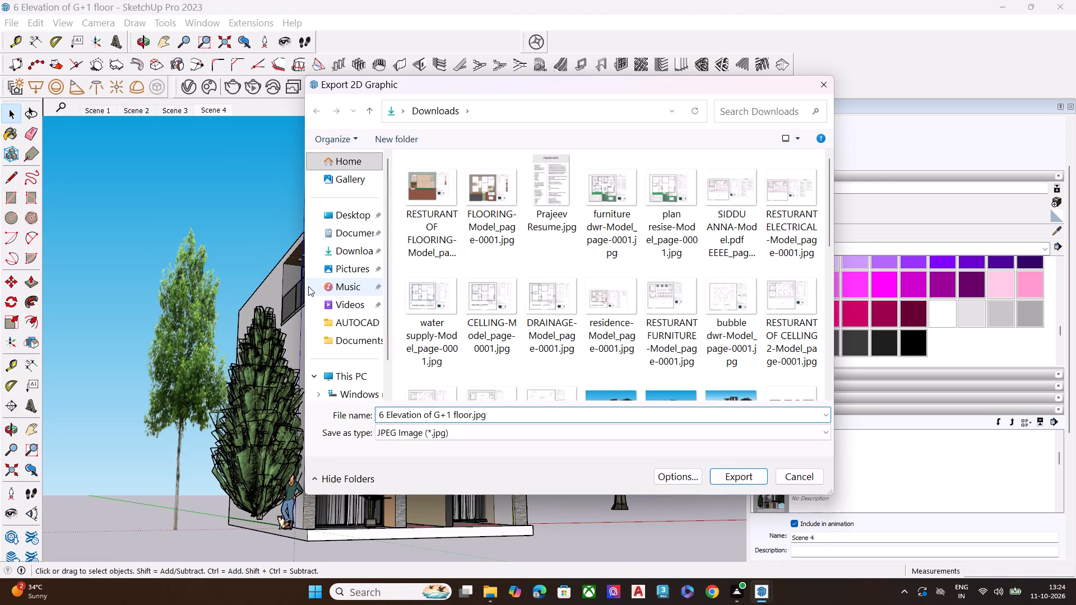
{"action": "key", "text": "Left"}
{"action": "key", "text": "Left"}
{"action": "key", "text": "Left"}
{"action": "key", "text": "Left"}
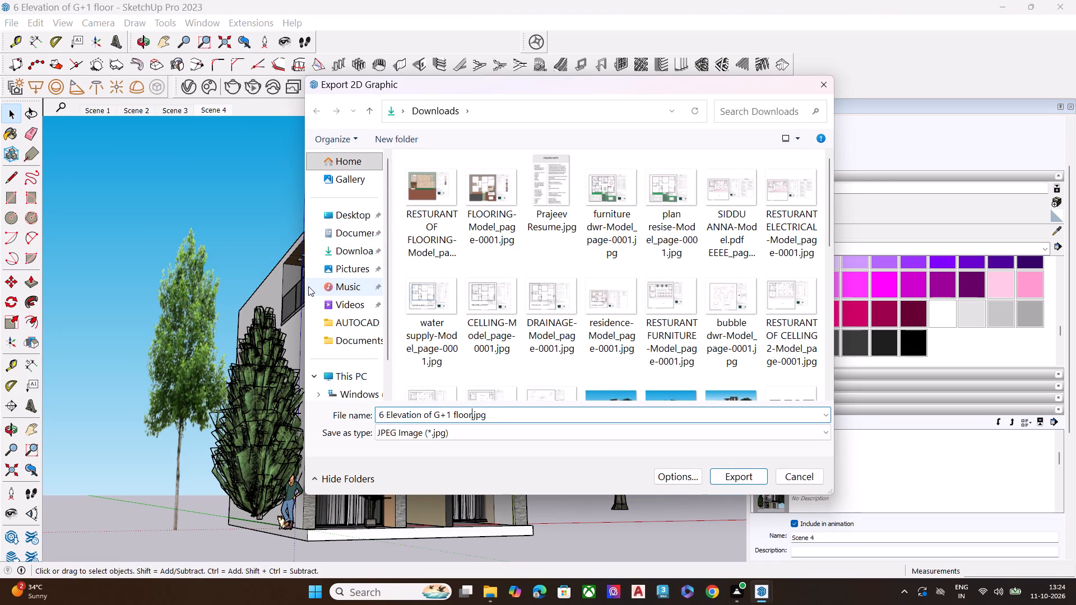
{"action": "key", "text": "space"}
{"action": "type", "text": "scene"}
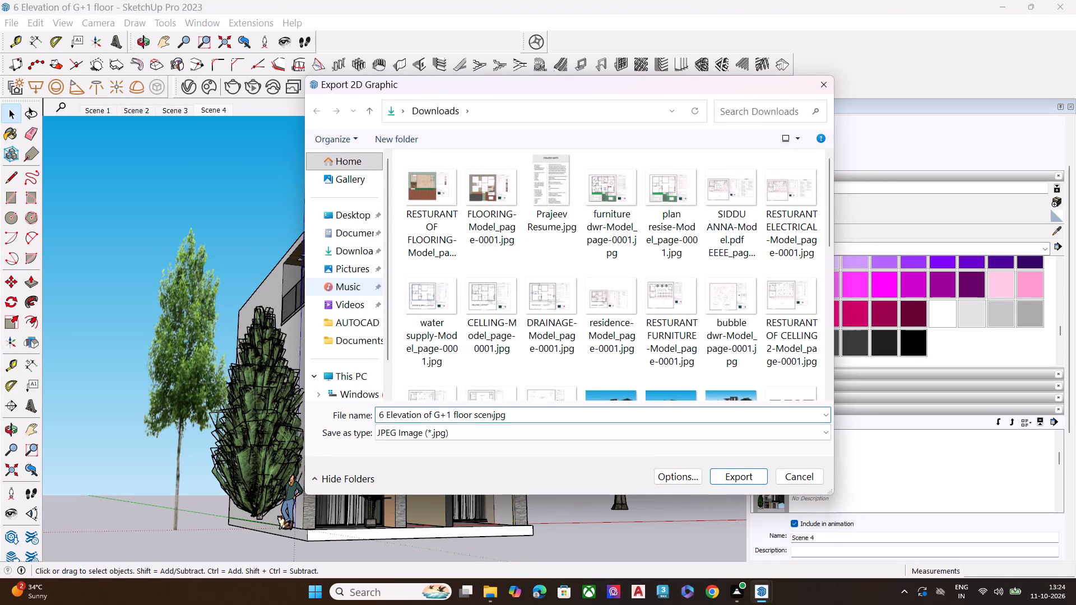
{"action": "key", "text": "space"}
{"action": "key", "text": "2"}
{"action": "key", "text": "BackSpace"}
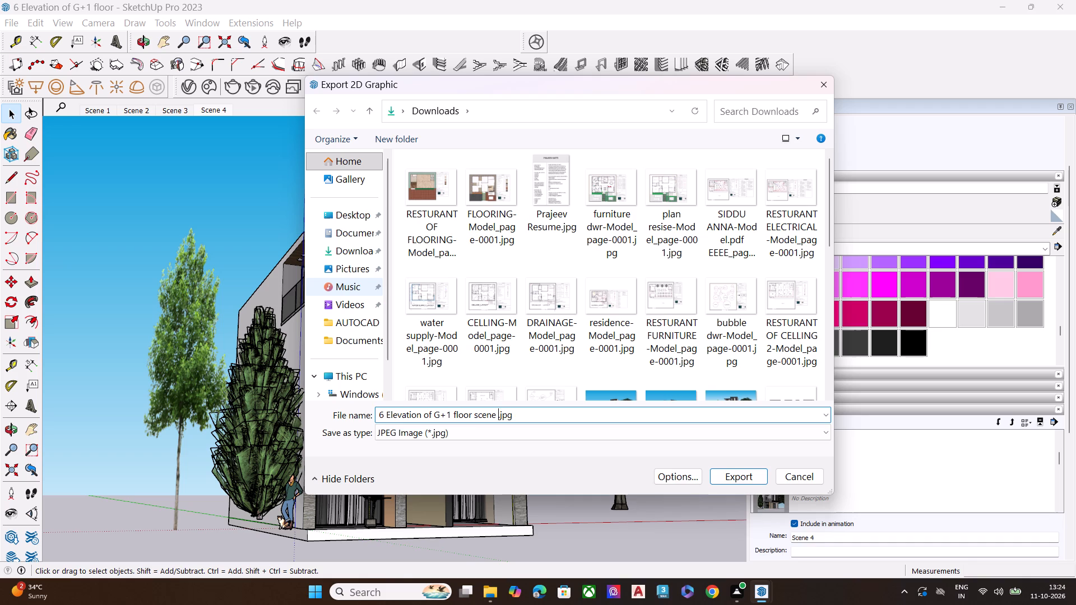
{"action": "key", "text": "4"}
{"action": "key", "text": "space"}
{"action": "key", "text": "Return"}
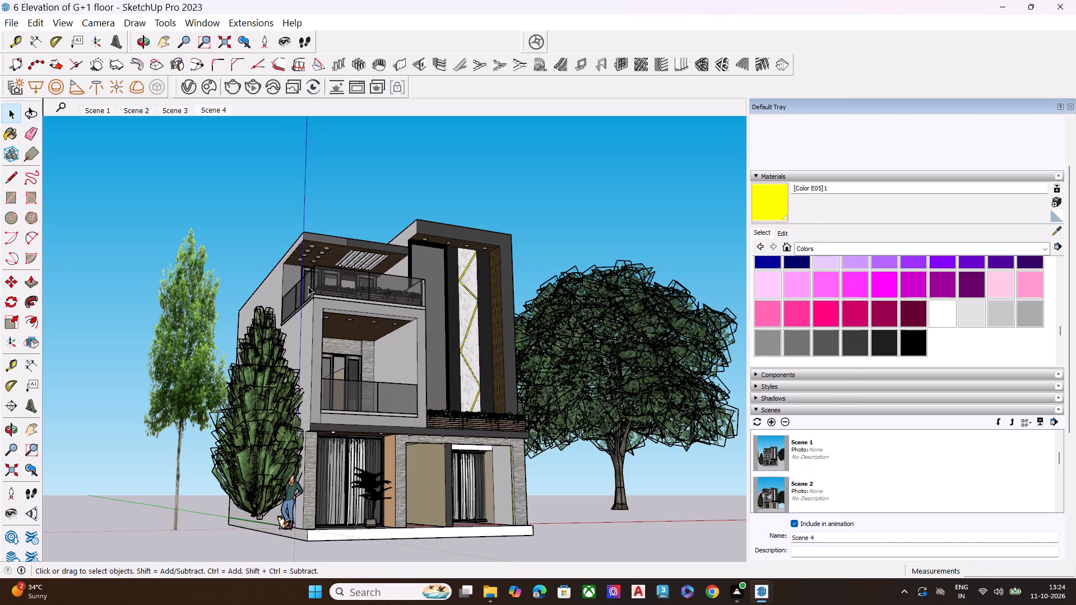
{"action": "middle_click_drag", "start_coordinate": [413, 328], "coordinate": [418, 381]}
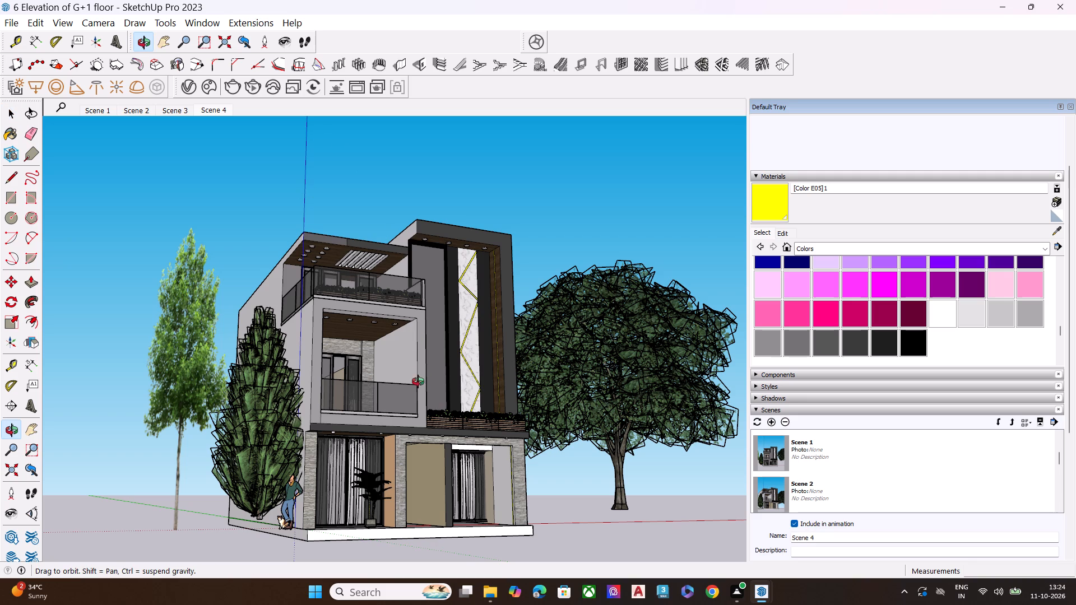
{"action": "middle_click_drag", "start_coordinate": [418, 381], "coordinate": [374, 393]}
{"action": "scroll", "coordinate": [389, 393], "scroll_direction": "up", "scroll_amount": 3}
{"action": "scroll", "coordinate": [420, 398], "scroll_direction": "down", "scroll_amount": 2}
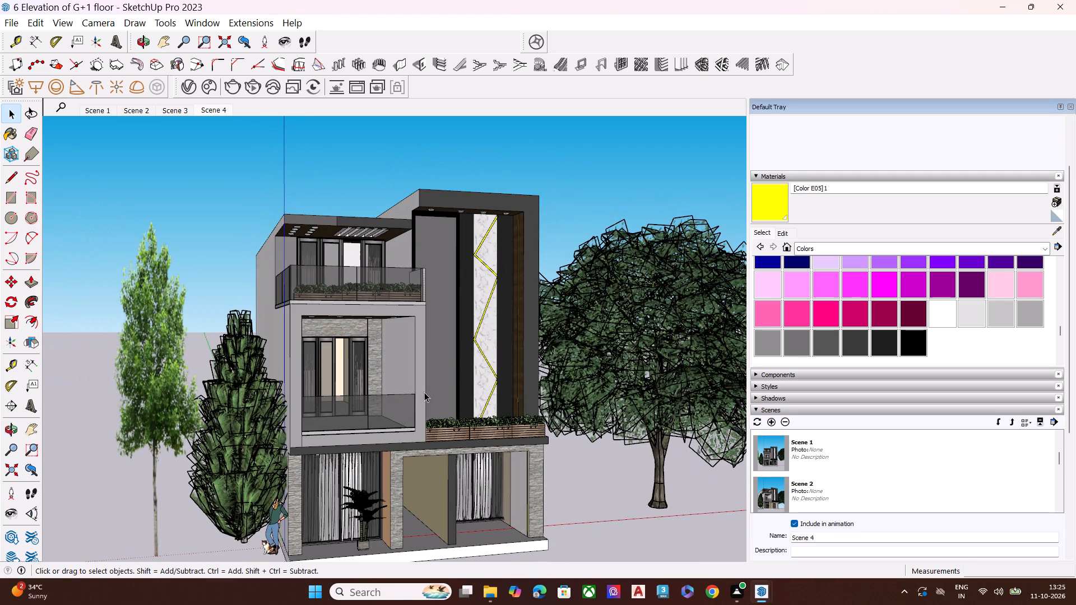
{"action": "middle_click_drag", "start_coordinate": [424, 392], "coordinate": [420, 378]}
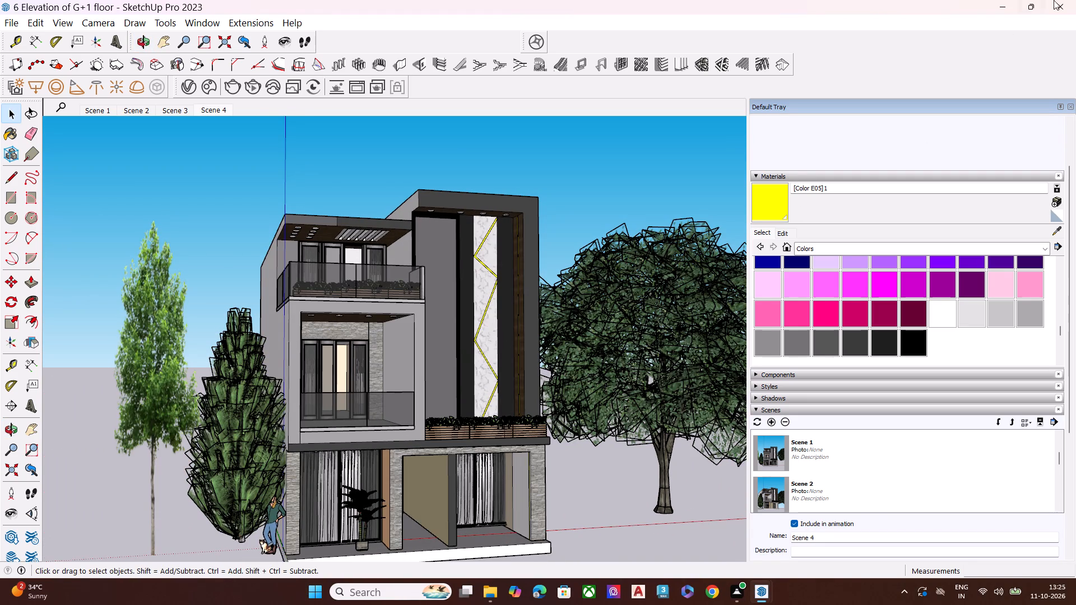
Close SketchUp, saving the changes to "6 Elevation of G+1 floor".
{"action": "left_click", "coordinate": [1062, 9]}
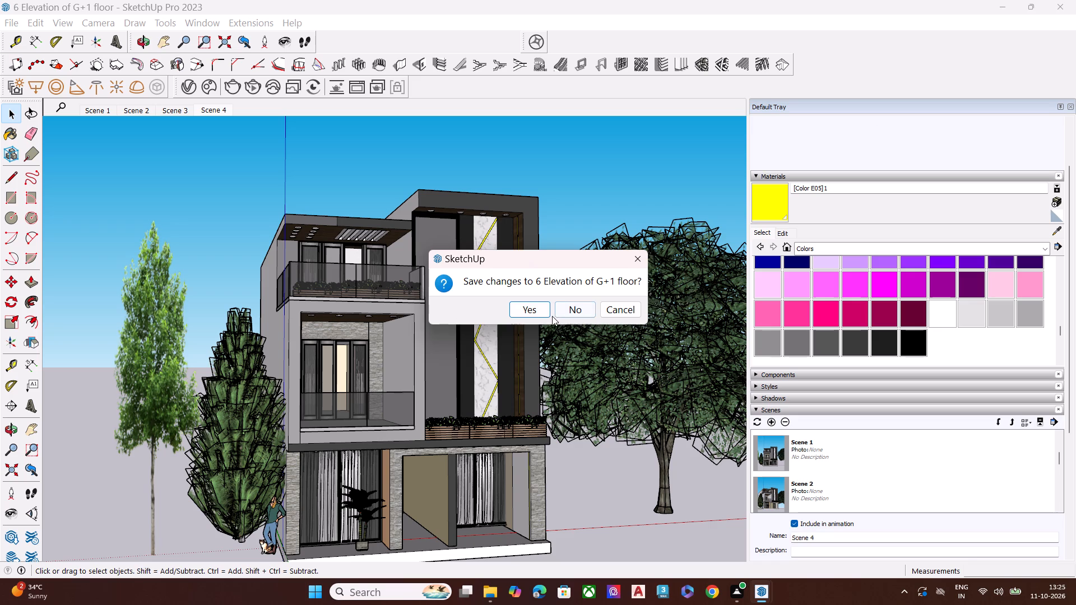
{"action": "left_click", "coordinate": [539, 316]}
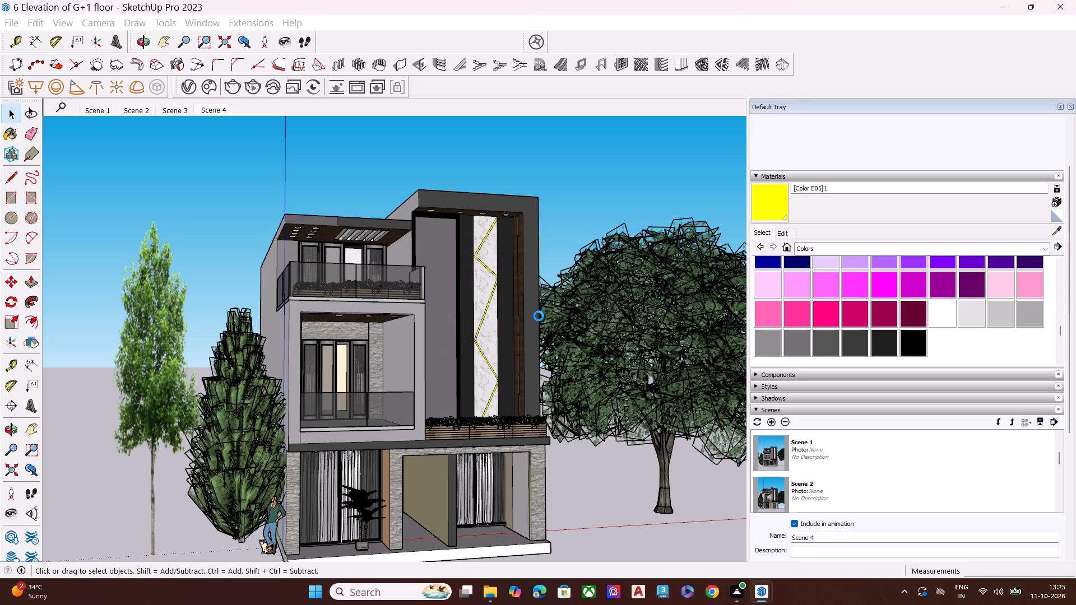